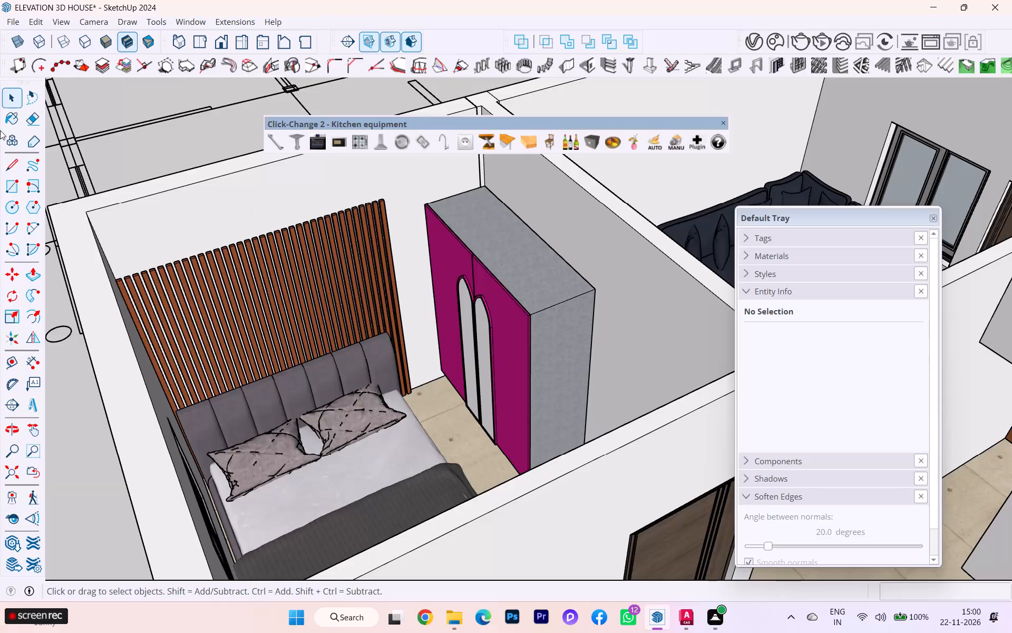
# Examine the house's interior layout from above, from the bedroom across the empty room, staircase, kitchen and living room.
pyautogui.scroll(-5, 270, 66)
pyautogui.scroll(2, 285, 80)
pyautogui.scroll(-1, 285, 80)
pyautogui.scroll(-1, 369, 215)
pyautogui.scroll(1, 370, 224)
pyautogui.scroll(-3, 371, 228)
pyautogui.scroll(2, 367, 245)
pyautogui.scroll(-2, 366, 253)
pyautogui.moveTo(388, 271); pyautogui.dragTo(325, 299, button='middle')
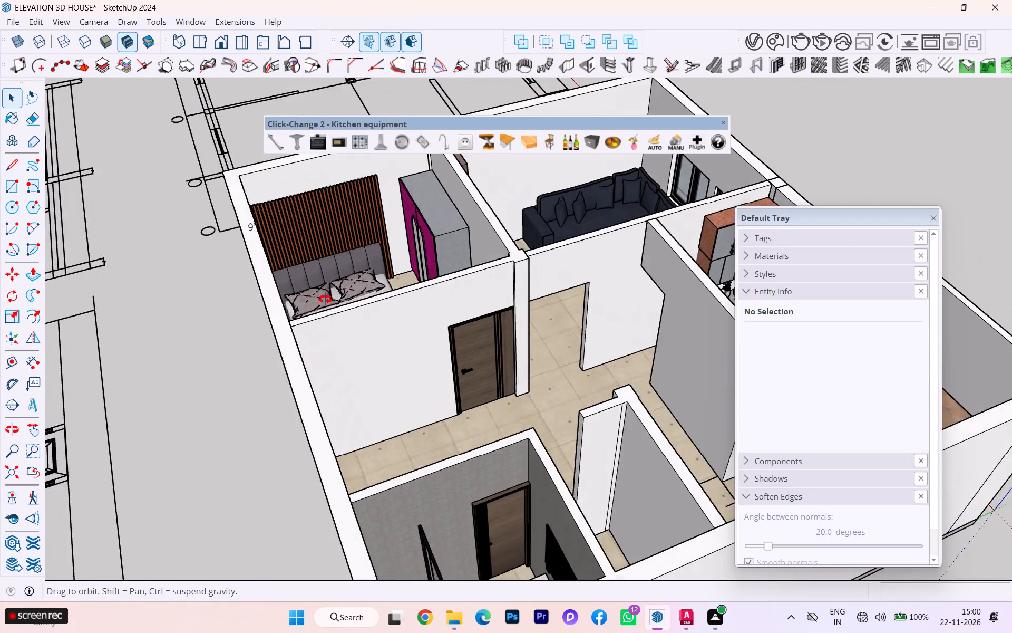
pyautogui.moveTo(325, 299); pyautogui.dragTo(179, 289, button='middle')
pyautogui.scroll(4, 534, 328)
pyautogui.scroll(-4, 534, 328)
pyautogui.scroll(4, 534, 328)
pyautogui.scroll(-4, 544, 301)
pyautogui.moveTo(542, 300); pyautogui.dragTo(275, 337, button='middle')
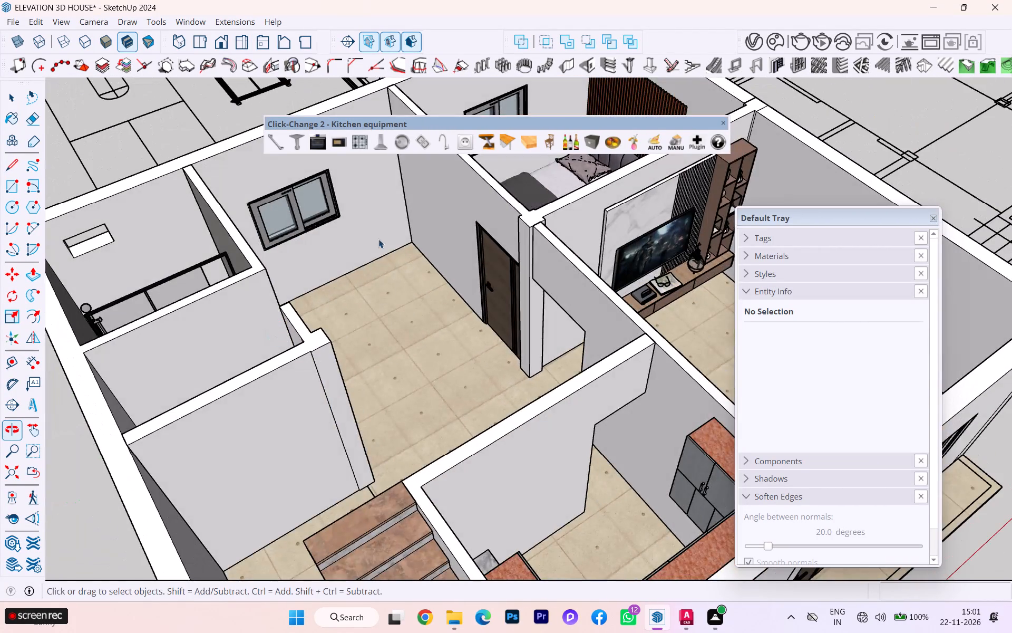
pyautogui.moveTo(514, 228); pyautogui.dragTo(287, 272, button='middle')
pyautogui.scroll(-2, 260, 285)
pyautogui.scroll(1, 262, 290)
pyautogui.scroll(-2, 262, 290)
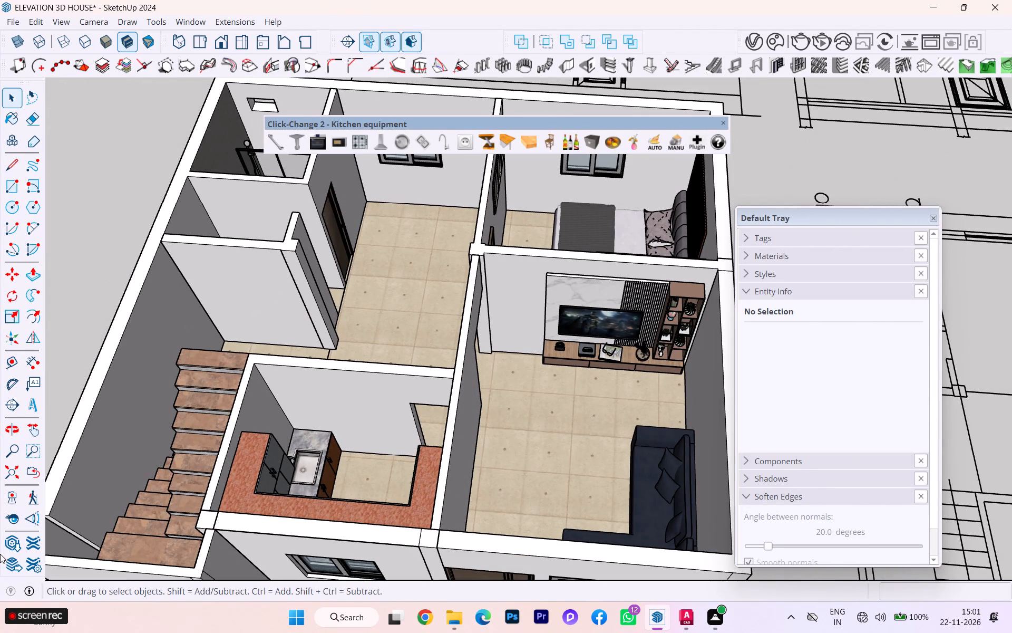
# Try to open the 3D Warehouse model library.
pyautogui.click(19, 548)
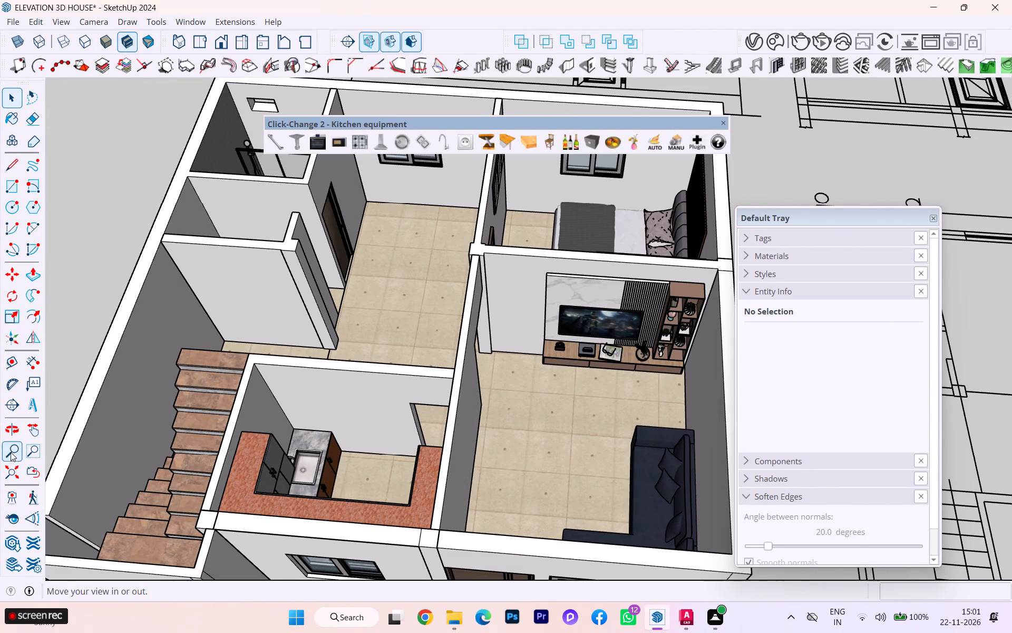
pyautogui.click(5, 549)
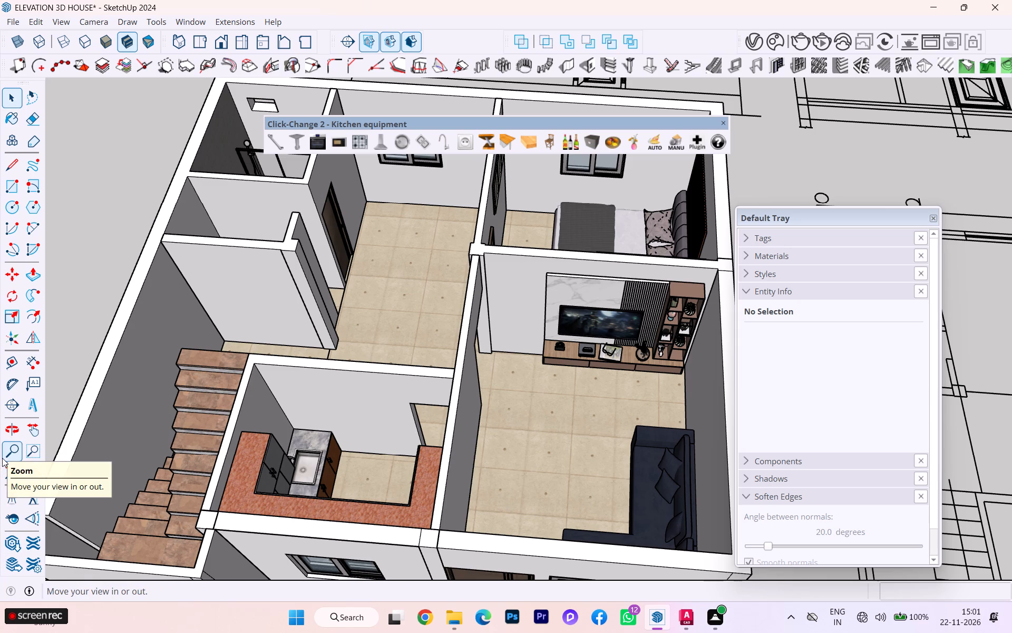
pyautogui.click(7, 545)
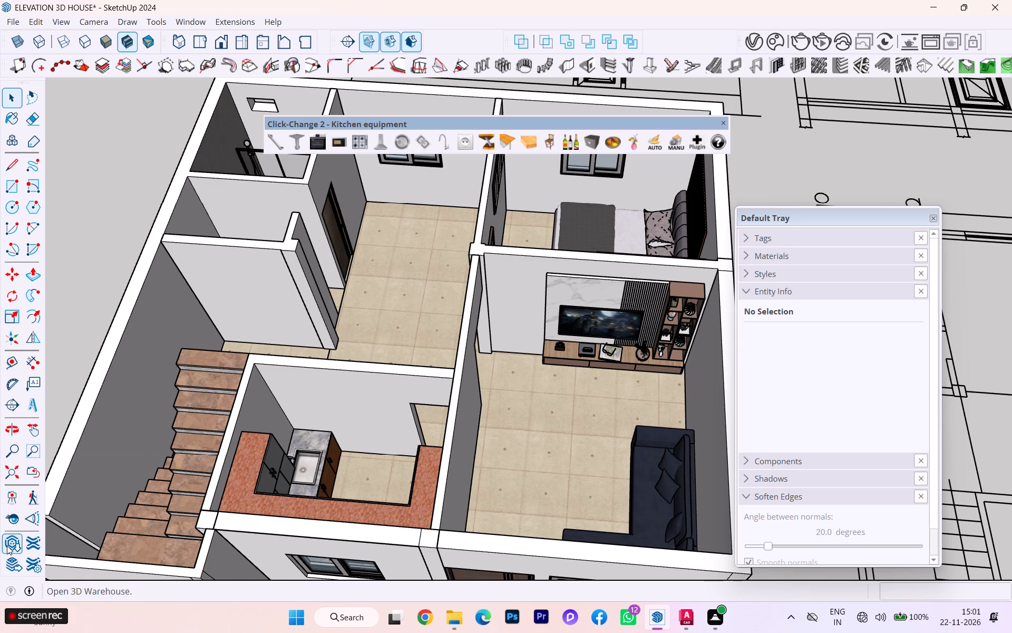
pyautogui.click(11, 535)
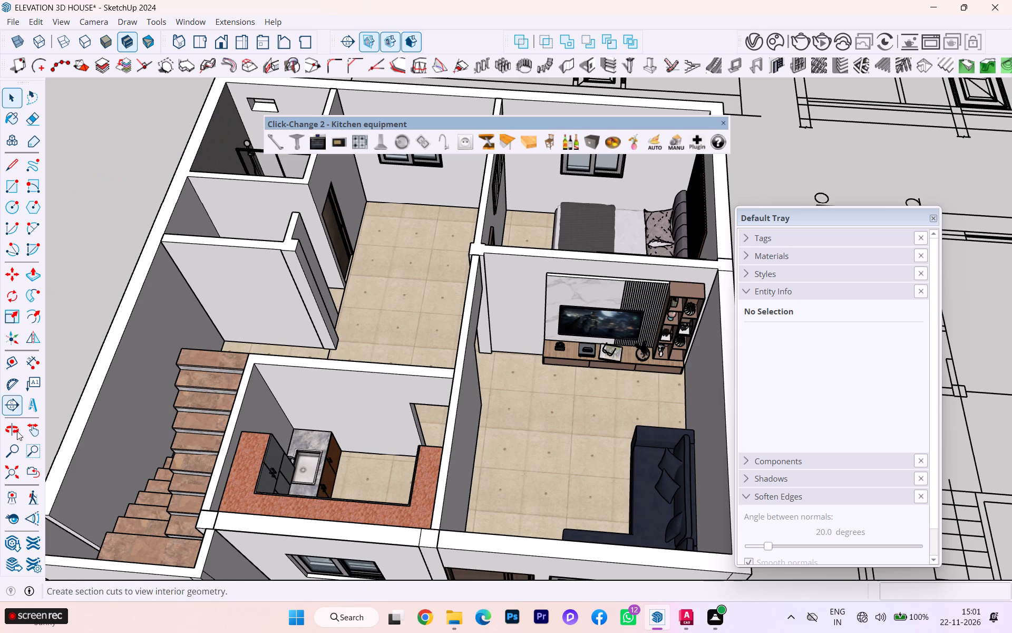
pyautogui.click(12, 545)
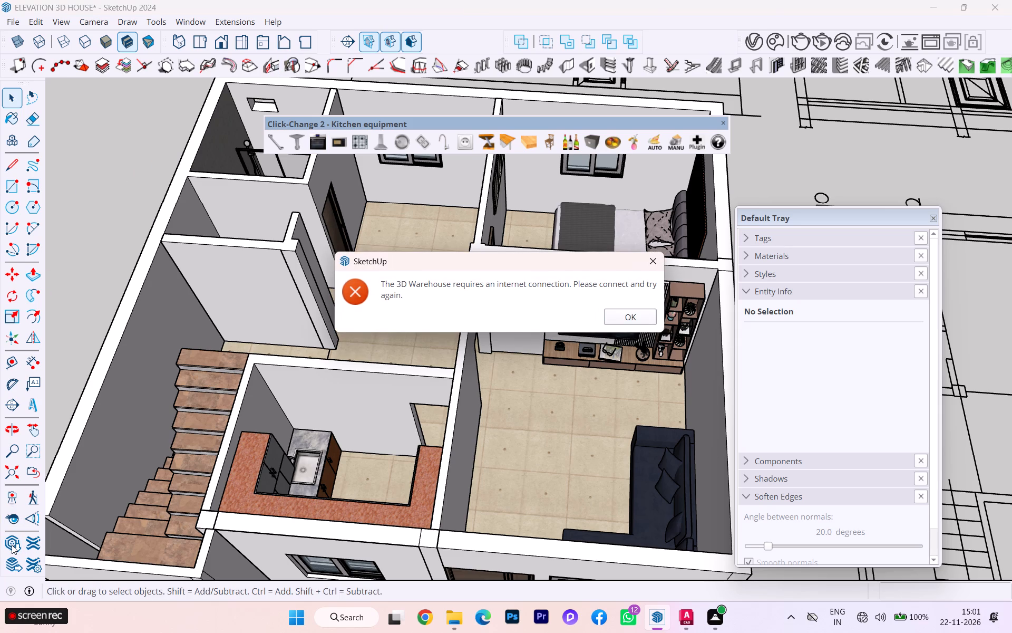
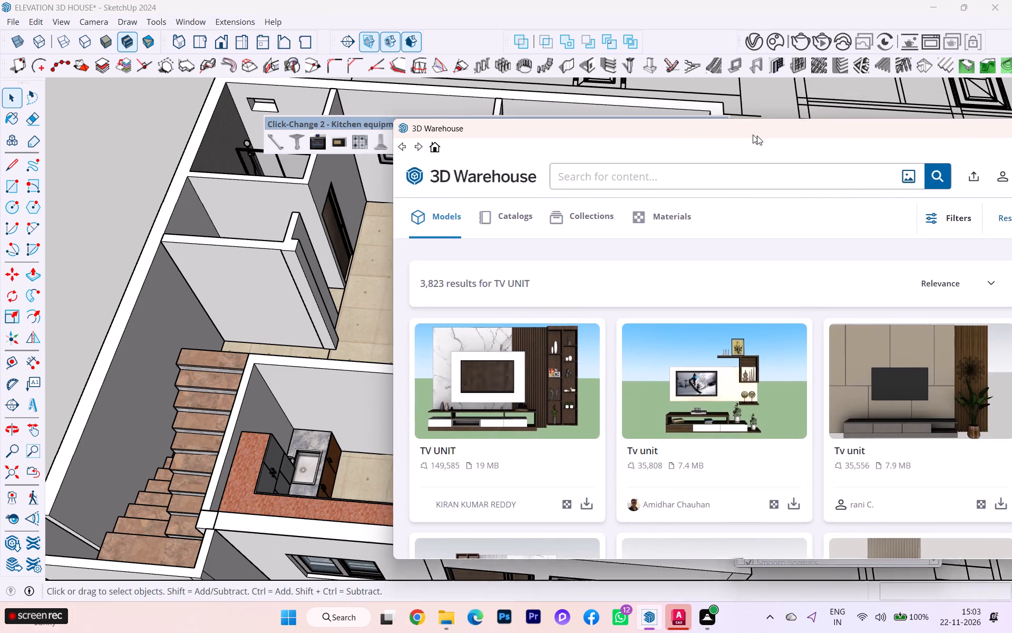
# Reposition the 3D Warehouse window over the house model and search the library for DINNER SET.
pyautogui.moveTo(757, 136); pyautogui.dragTo(1011, 158)
pyautogui.scroll(-3, 220, 306)
pyautogui.scroll(1, 263, 330)
pyautogui.scroll(-4, 273, 334)
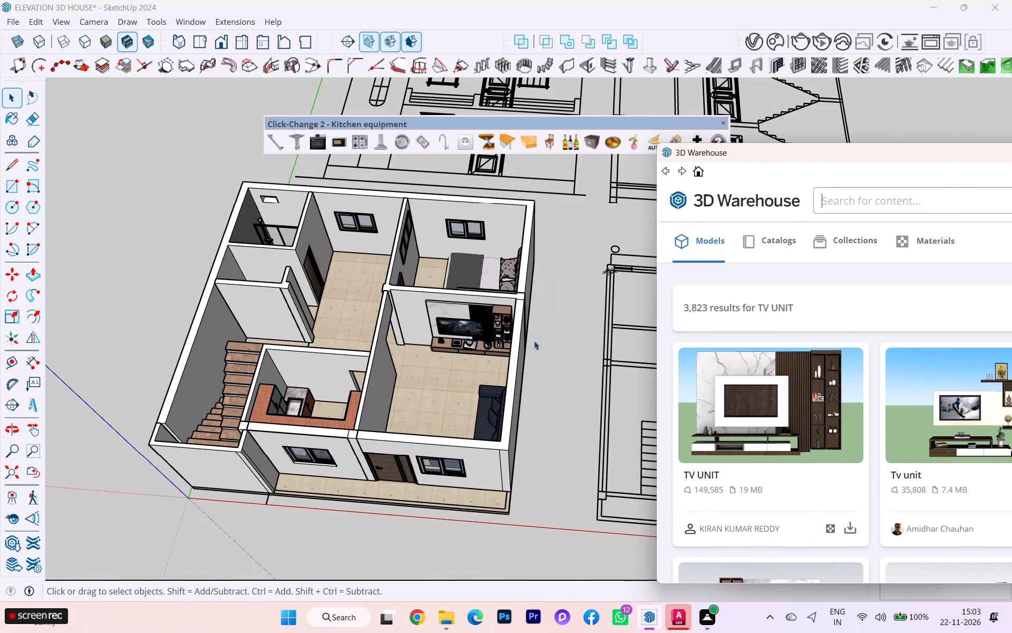
pyautogui.moveTo(858, 154); pyautogui.dragTo(664, 143)
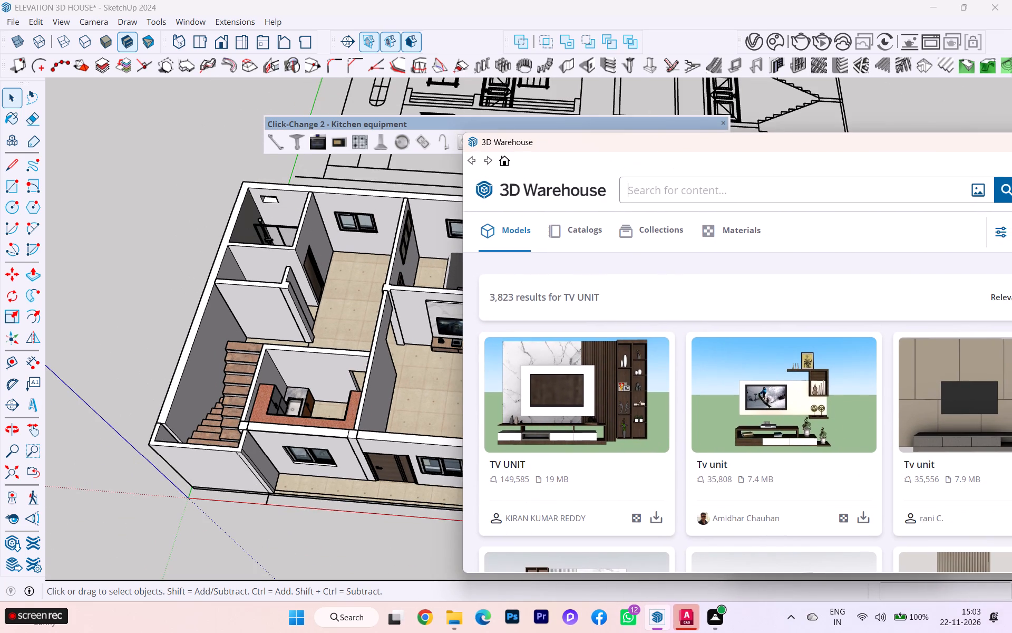
pyautogui.click(657, 197)
pyautogui.write('DINNER SET')
pyautogui.press('Return')
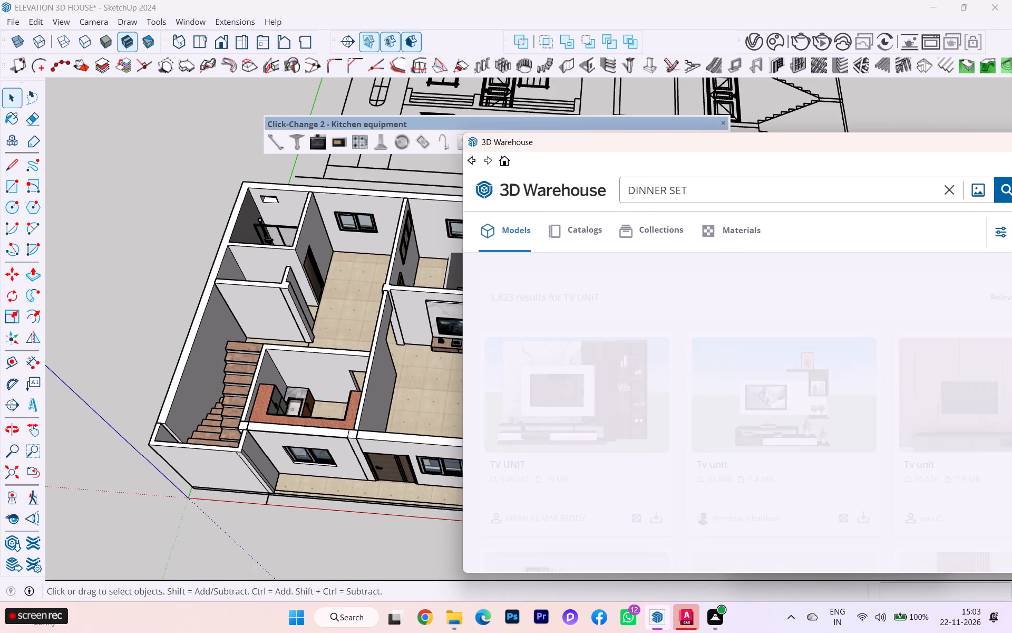
# Browse the dinner set search results for a dining table with chairs that suits the house's empty room.
pyautogui.moveTo(603, 140); pyautogui.dragTo(469, 113)
pyautogui.scroll(-4, 532, 384)
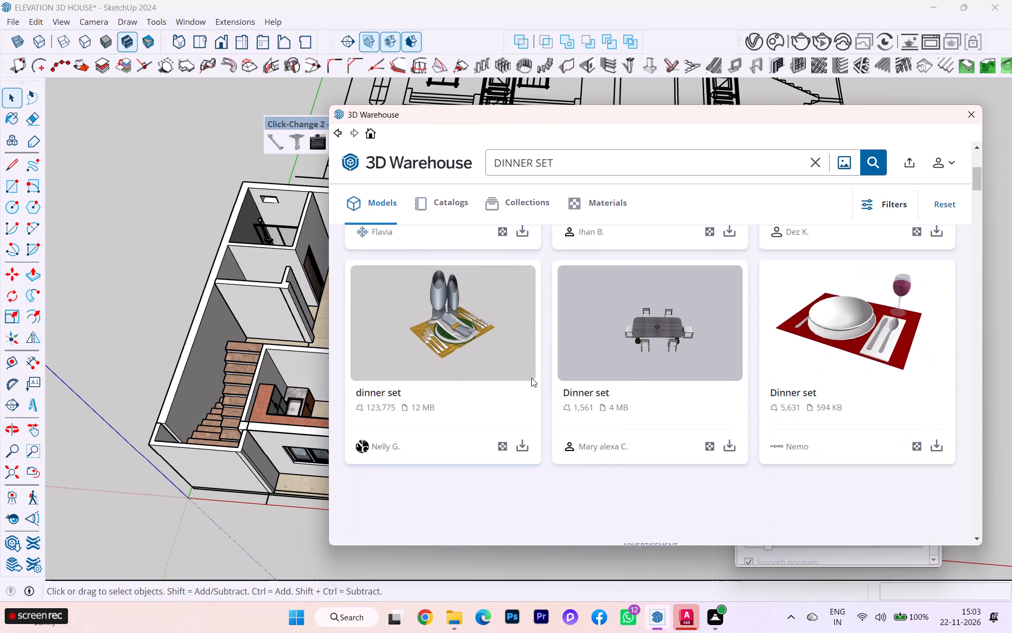
pyautogui.scroll(-1, 531, 377)
pyautogui.scroll(-1, 265, 313)
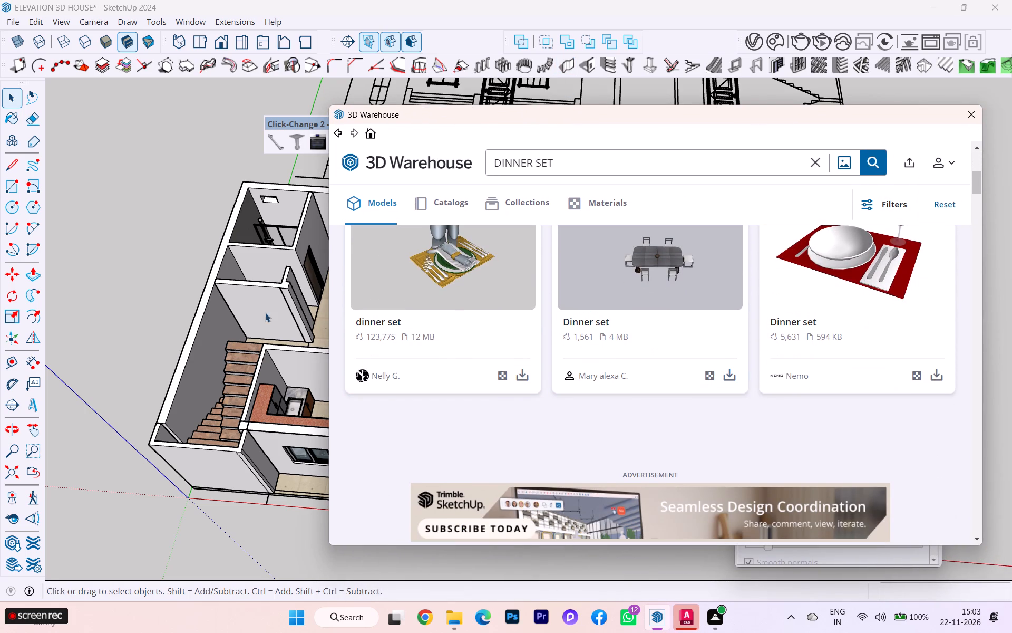
pyautogui.scroll(-2, 487, 314)
pyautogui.scroll(1, 499, 324)
pyautogui.scroll(-2, 544, 343)
pyautogui.scroll(1, 550, 346)
pyautogui.scroll(-5, 550, 346)
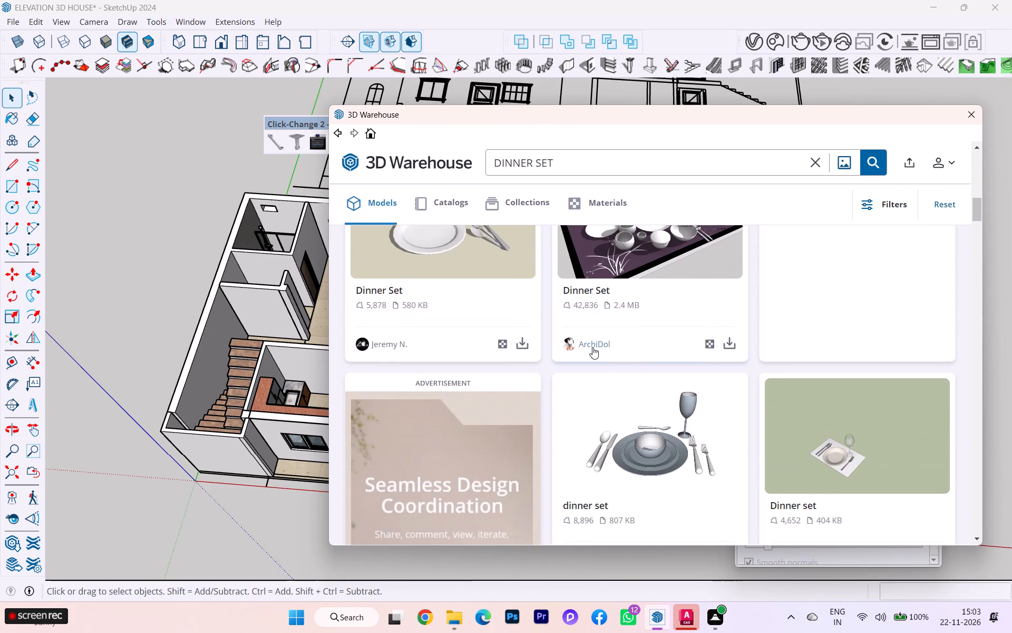
pyautogui.scroll(1, 592, 347)
pyautogui.scroll(-1, 592, 347)
pyautogui.scroll(2, 592, 347)
pyautogui.scroll(-1, 592, 347)
pyautogui.scroll(1, 592, 347)
pyautogui.scroll(-1, 592, 347)
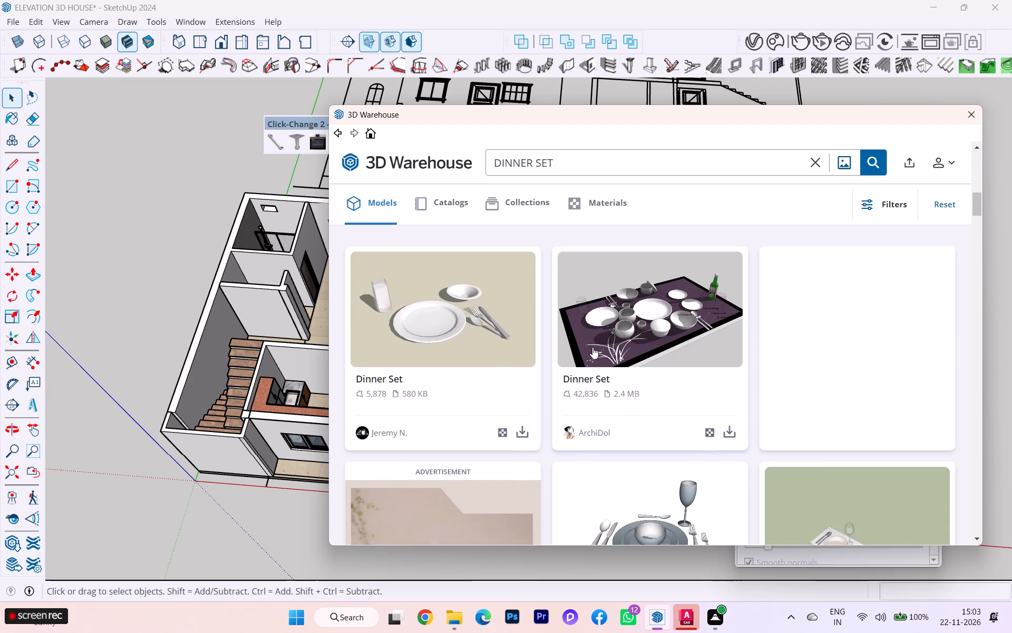
pyautogui.scroll(-1, 592, 347)
pyautogui.scroll(1, 592, 347)
pyautogui.scroll(-7, 592, 347)
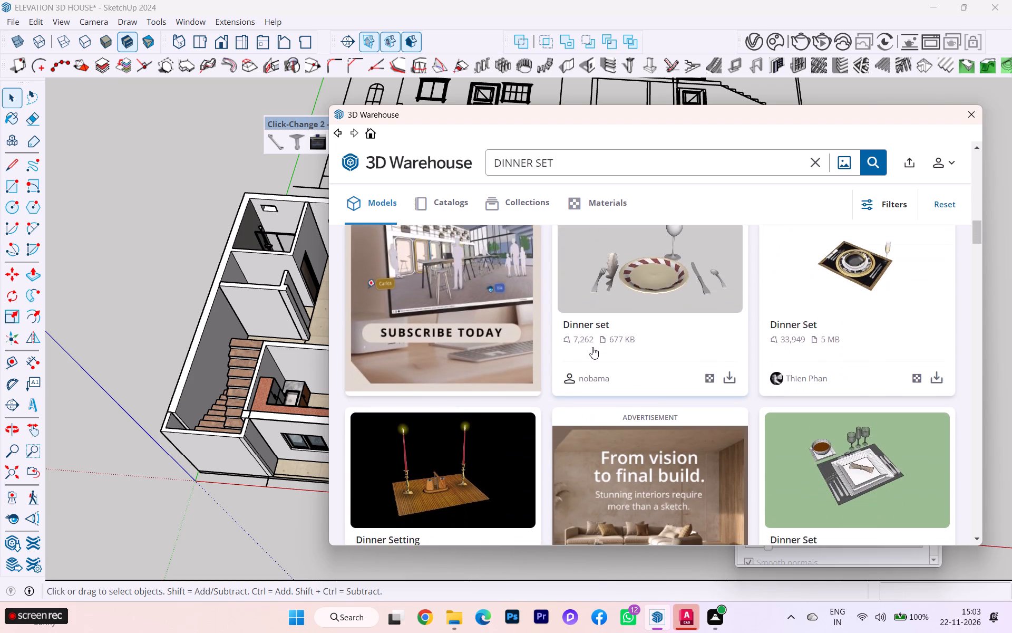
pyautogui.scroll(-9, 592, 347)
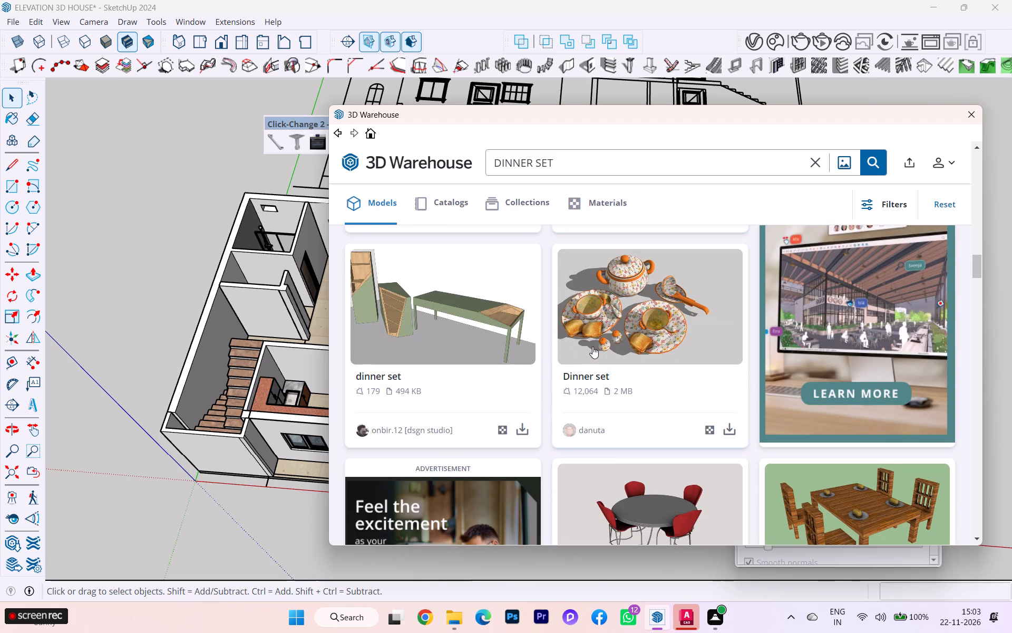
pyautogui.scroll(-3, 592, 347)
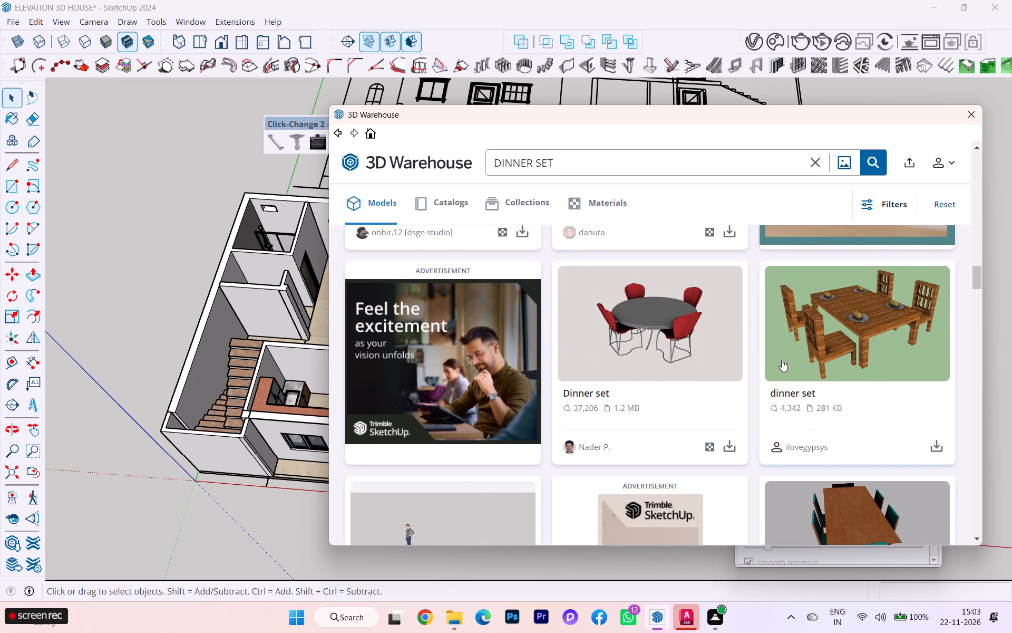
pyautogui.scroll(-1, 802, 369)
pyautogui.scroll(1, 802, 369)
pyautogui.scroll(-4, 802, 369)
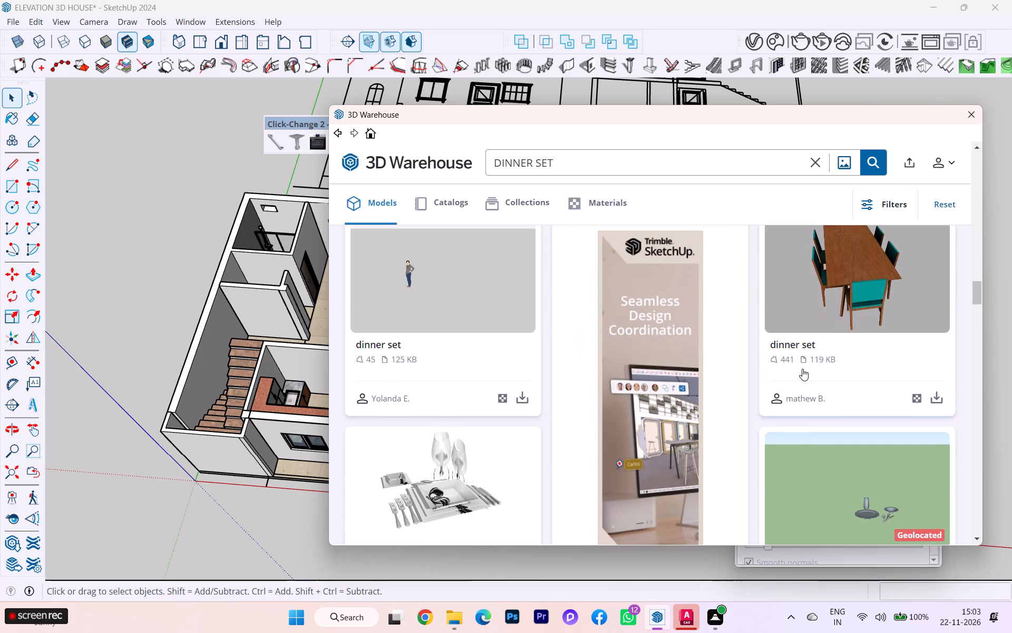
pyautogui.scroll(1, 797, 370)
pyautogui.scroll(-3, 792, 370)
pyautogui.scroll(-3, 739, 380)
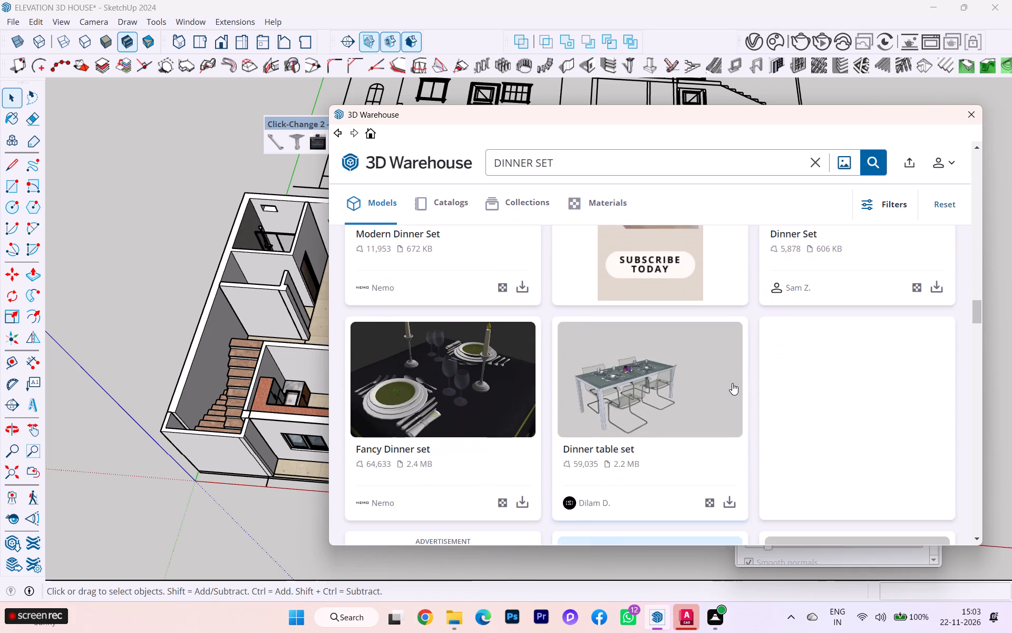
pyautogui.scroll(1, 727, 384)
pyautogui.scroll(-2, 727, 384)
pyautogui.scroll(3, 727, 384)
pyautogui.scroll(-3, 626, 360)
pyautogui.scroll(4, 626, 360)
pyautogui.scroll(-4, 626, 360)
pyautogui.scroll(2, 626, 360)
pyautogui.scroll(-2, 626, 360)
pyautogui.scroll(4, 626, 360)
pyautogui.scroll(-9, 626, 360)
pyautogui.scroll(3, 625, 362)
pyautogui.scroll(-2, 625, 362)
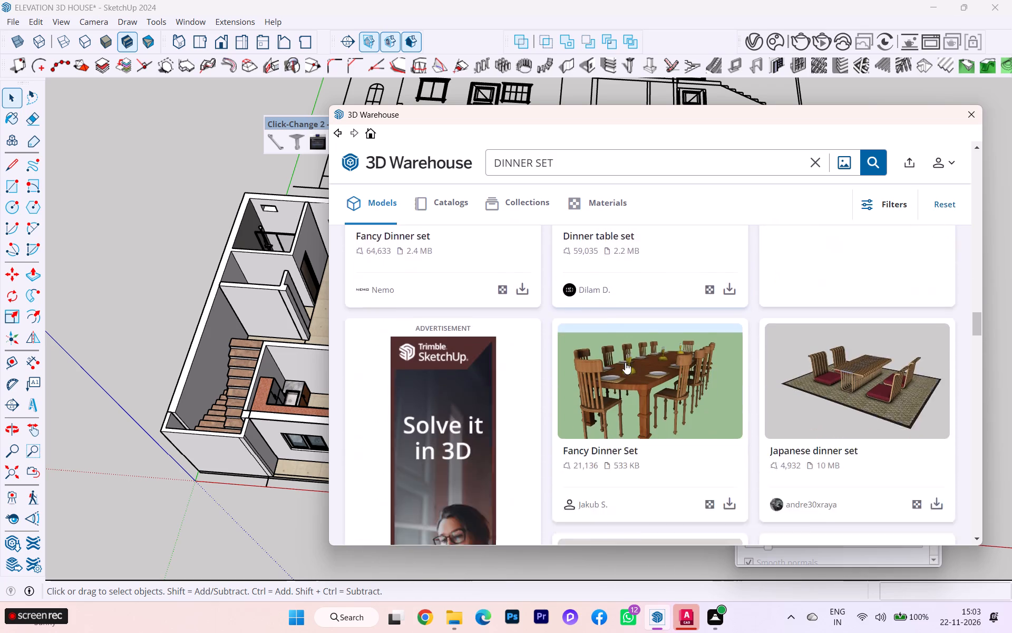
pyautogui.scroll(1, 625, 362)
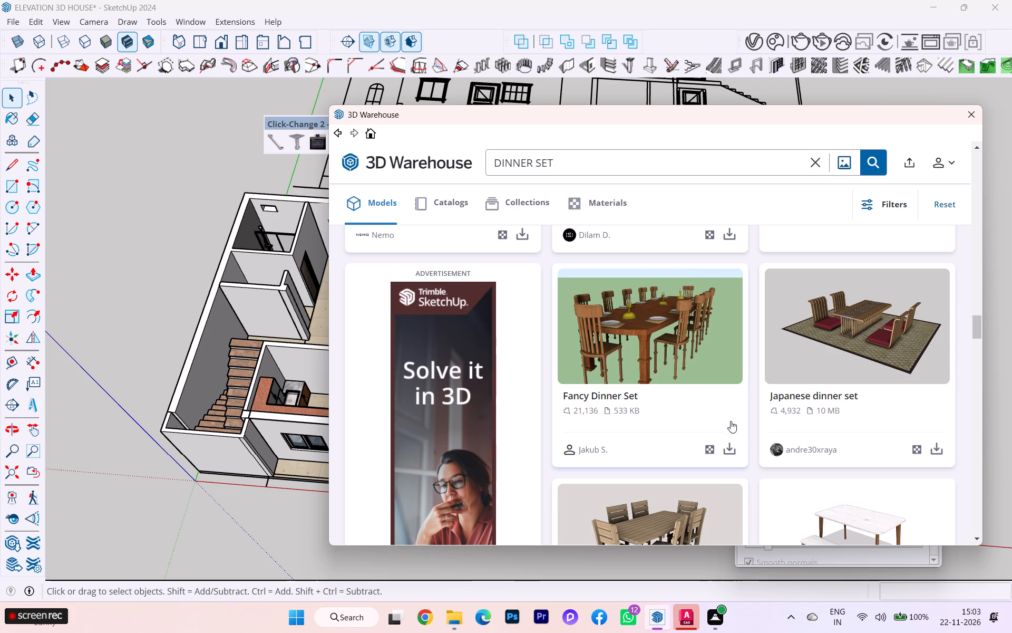
pyautogui.scroll(-3, 723, 430)
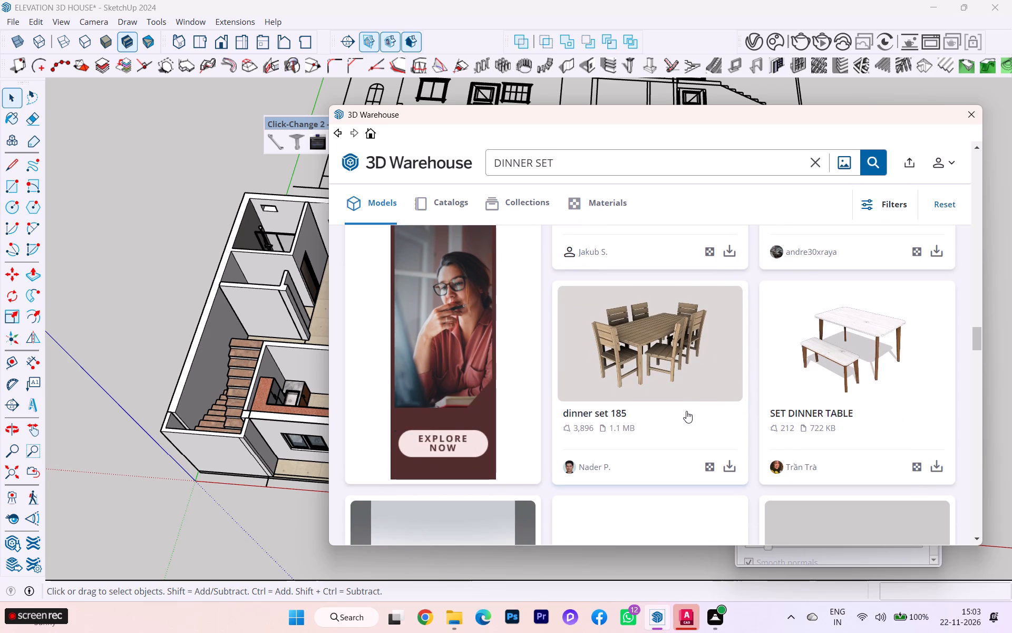
pyautogui.scroll(-3, 686, 411)
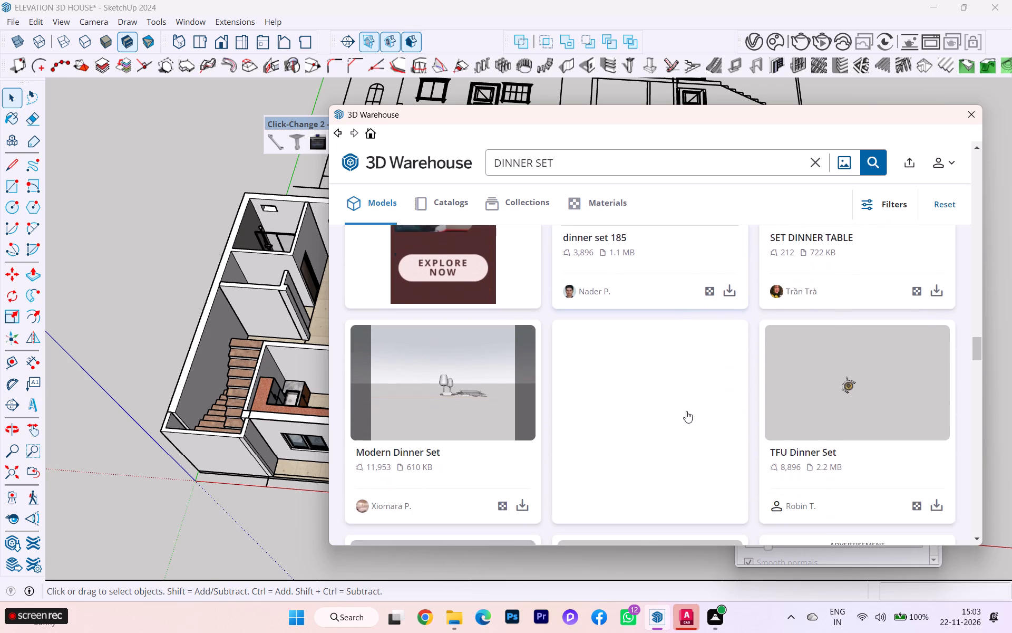
pyautogui.scroll(-2, 686, 411)
pyautogui.scroll(6, 686, 411)
pyautogui.scroll(-3, 686, 411)
pyautogui.scroll(2, 686, 411)
pyautogui.scroll(-1, 686, 411)
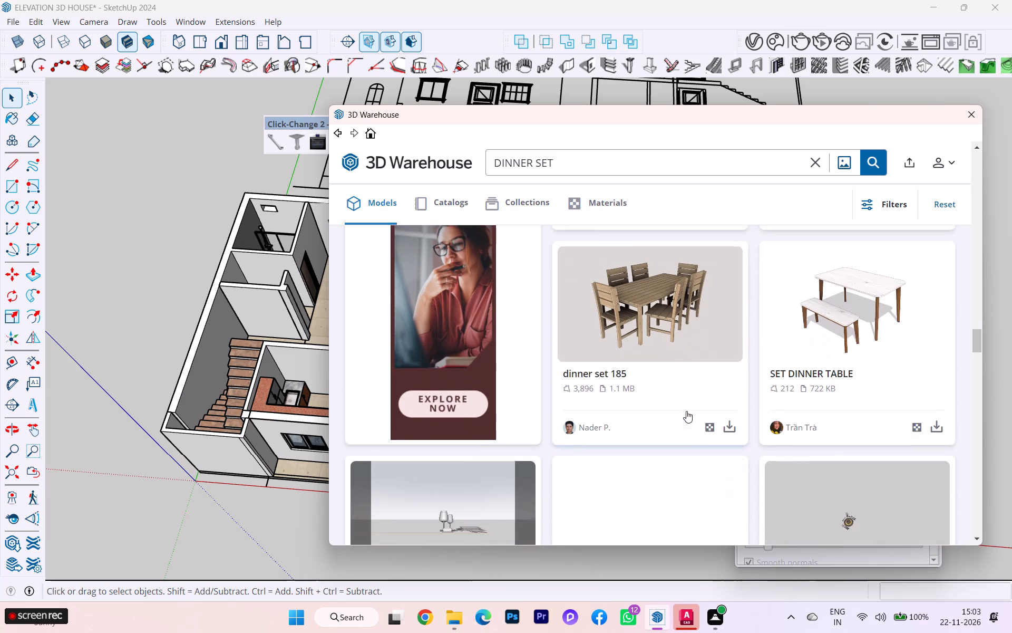
pyautogui.scroll(-8, 686, 411)
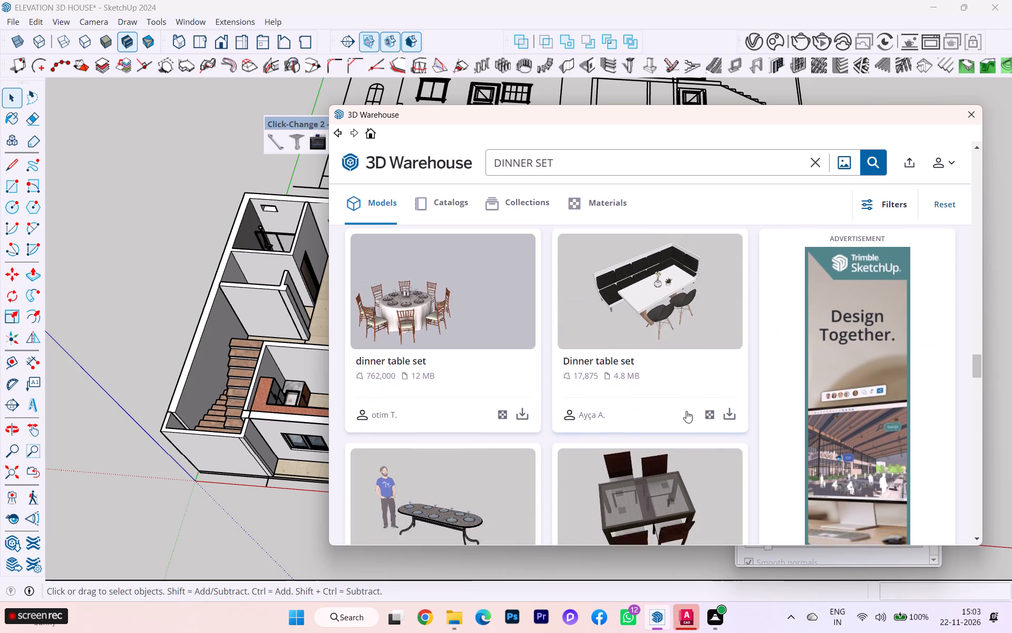
pyautogui.scroll(-6, 686, 411)
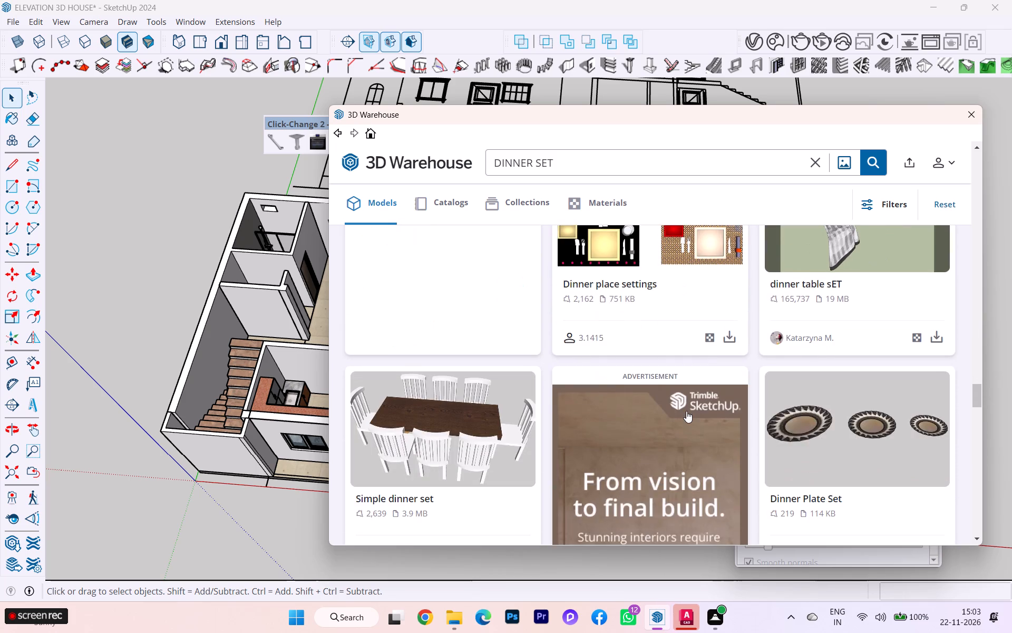
pyautogui.scroll(3, 686, 411)
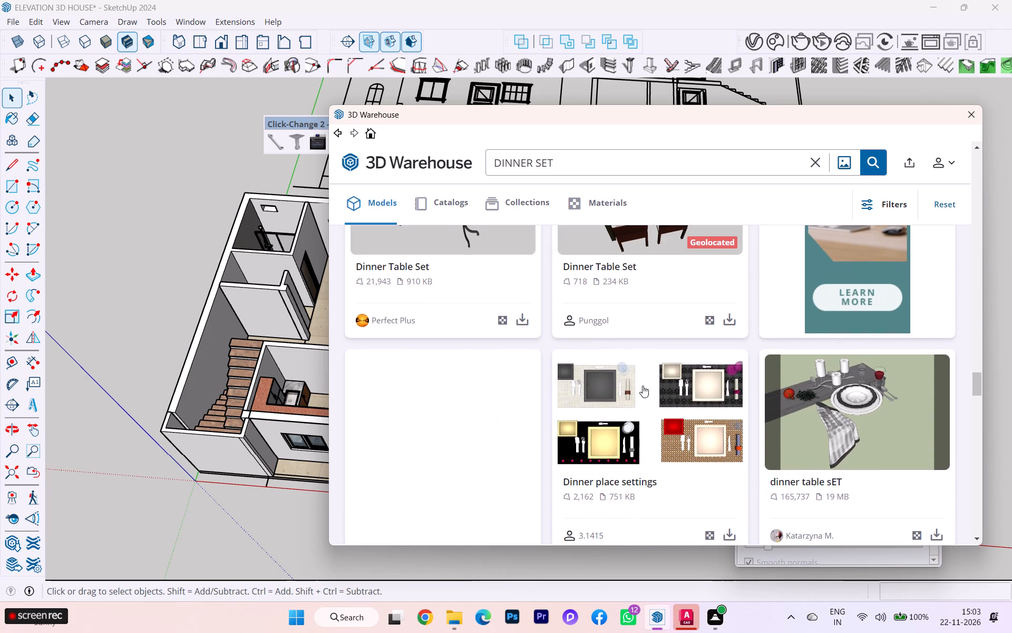
pyautogui.scroll(4, 638, 388)
pyautogui.scroll(-7, 636, 390)
pyautogui.scroll(1, 636, 390)
pyautogui.scroll(-1, 635, 391)
pyautogui.scroll(1, 635, 392)
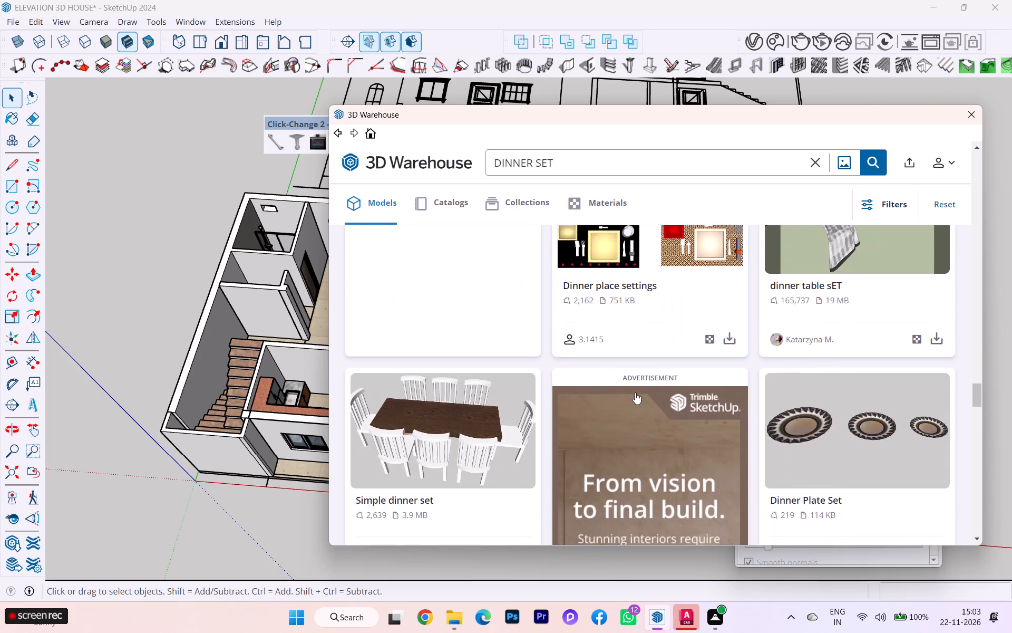
pyautogui.scroll(3, 635, 392)
pyautogui.scroll(-1, 634, 393)
pyautogui.scroll(2, 634, 393)
pyautogui.scroll(-8, 634, 394)
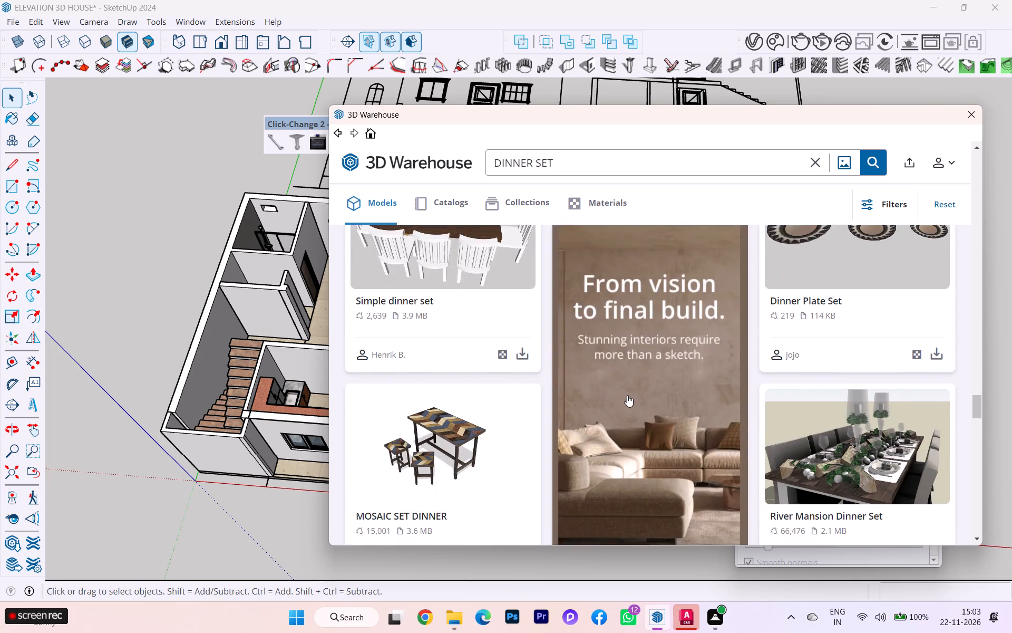
pyautogui.scroll(-3, 627, 395)
pyautogui.scroll(2, 626, 399)
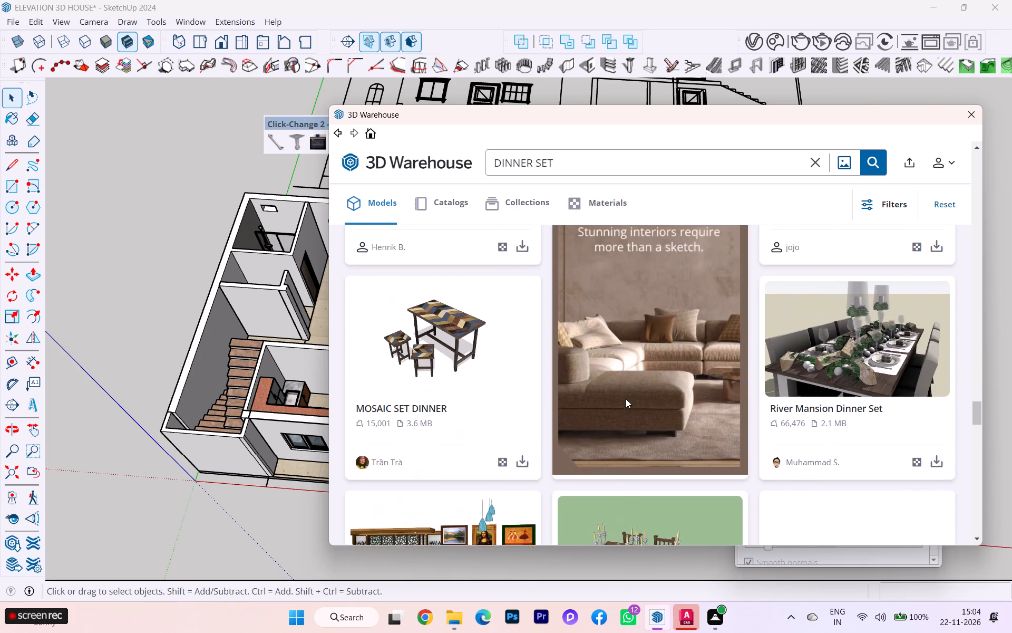
pyautogui.scroll(-6, 626, 399)
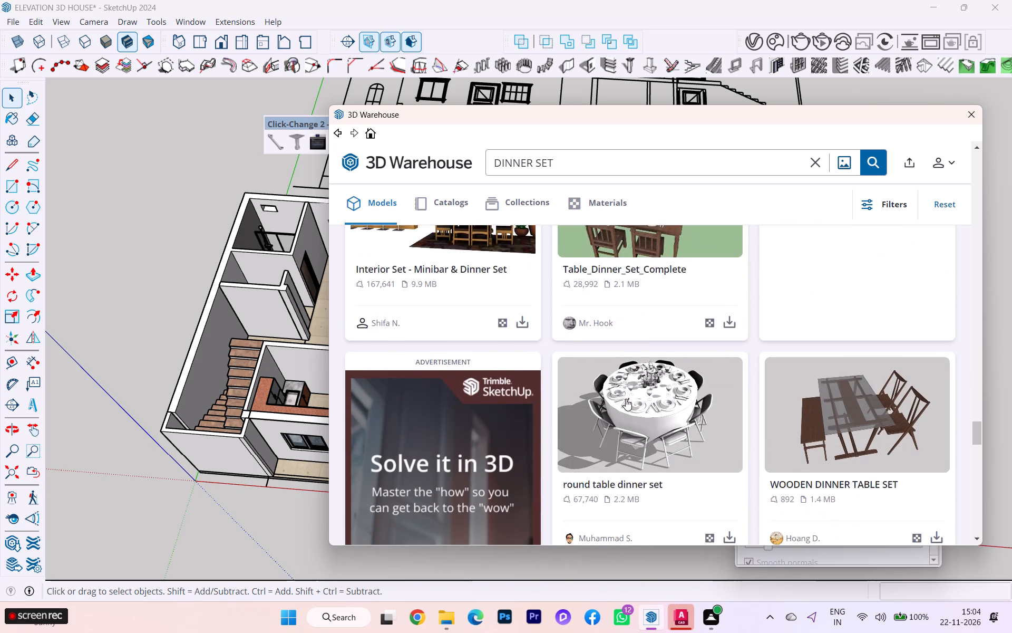
pyautogui.scroll(-6, 626, 399)
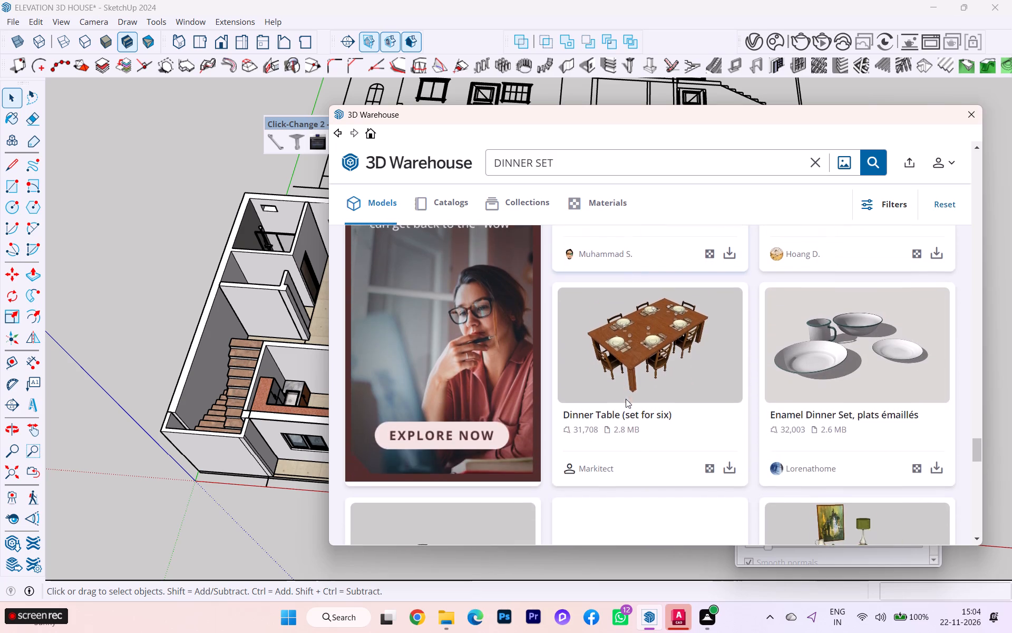
pyautogui.scroll(-2, 626, 399)
pyautogui.scroll(4, 626, 399)
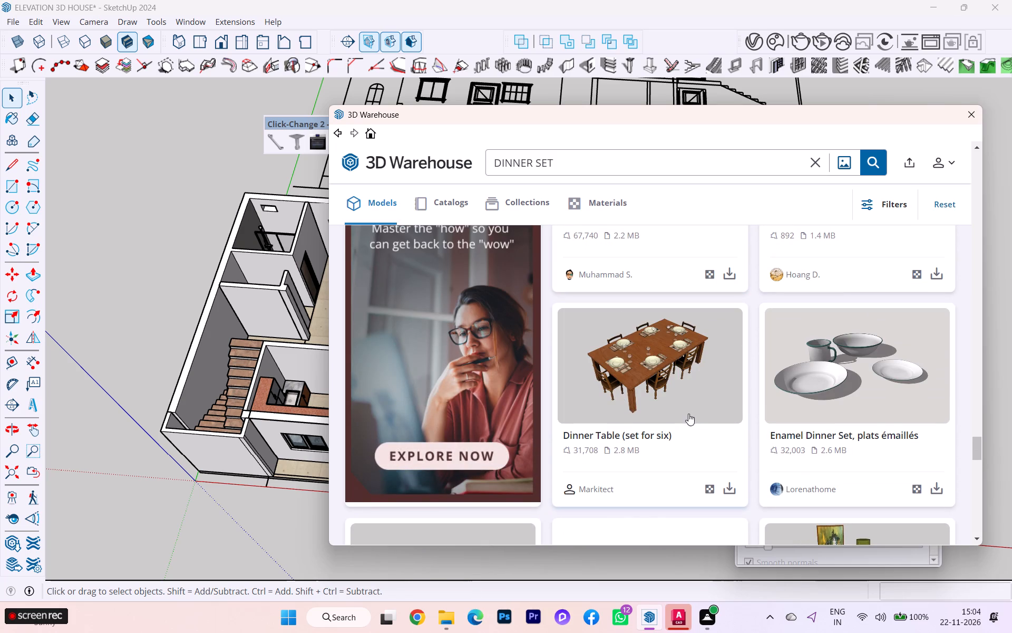
# Download the Dinner Table (set for six) model directly into the house model.
pyautogui.click(738, 486)
pyautogui.click(614, 347)
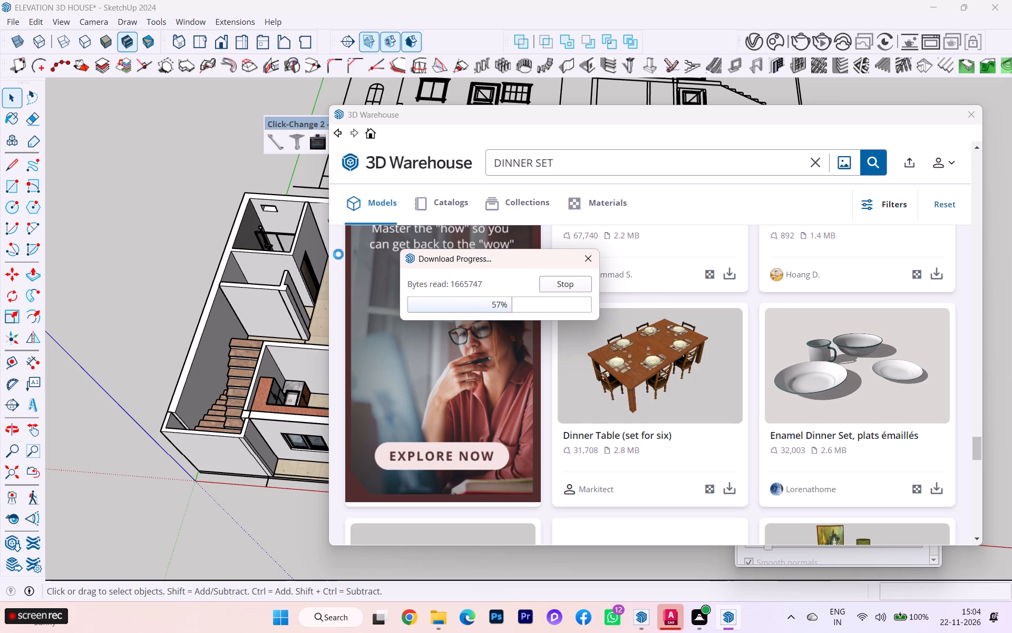
# Place the dinner table component on the tiled floor of the empty room between the kitchen and the rear window.
pyautogui.scroll(-3, 580, 302)
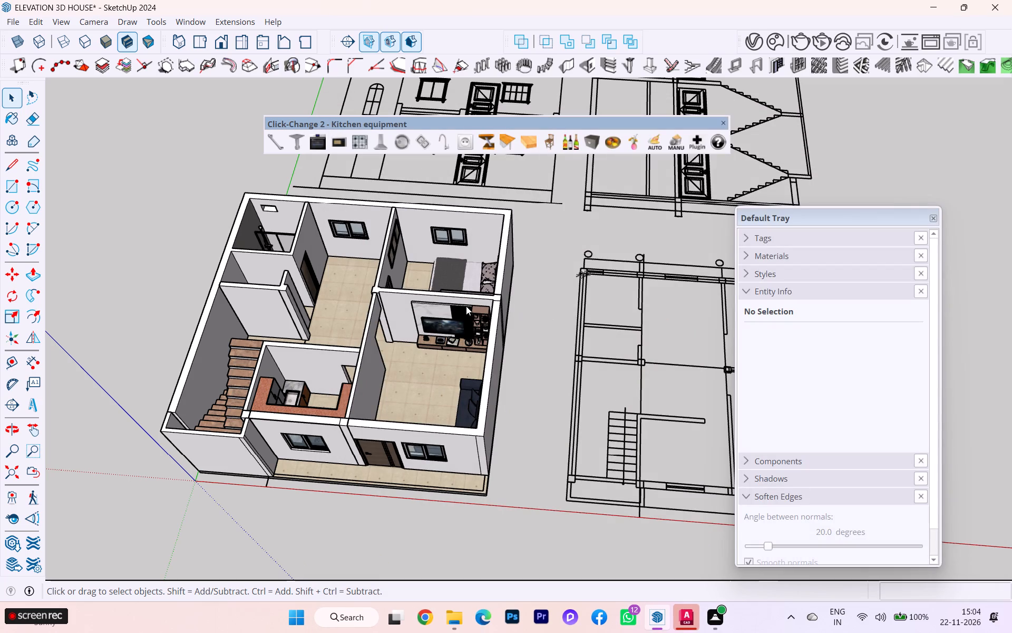
pyautogui.scroll(-4, 466, 306)
pyautogui.scroll(-6, 601, 341)
pyautogui.scroll(-3, 411, 297)
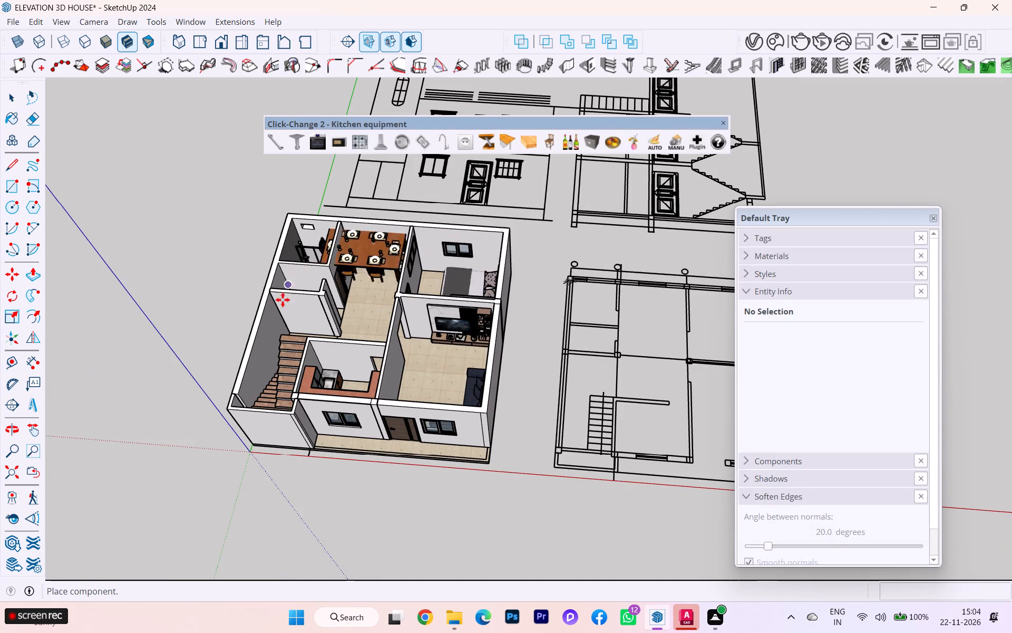
pyautogui.scroll(6, 317, 324)
pyautogui.scroll(-1, 312, 321)
pyautogui.scroll(2, 310, 321)
pyautogui.scroll(-1, 307, 324)
pyautogui.scroll(4, 309, 324)
pyautogui.scroll(-2, 355, 328)
pyautogui.scroll(2, 365, 330)
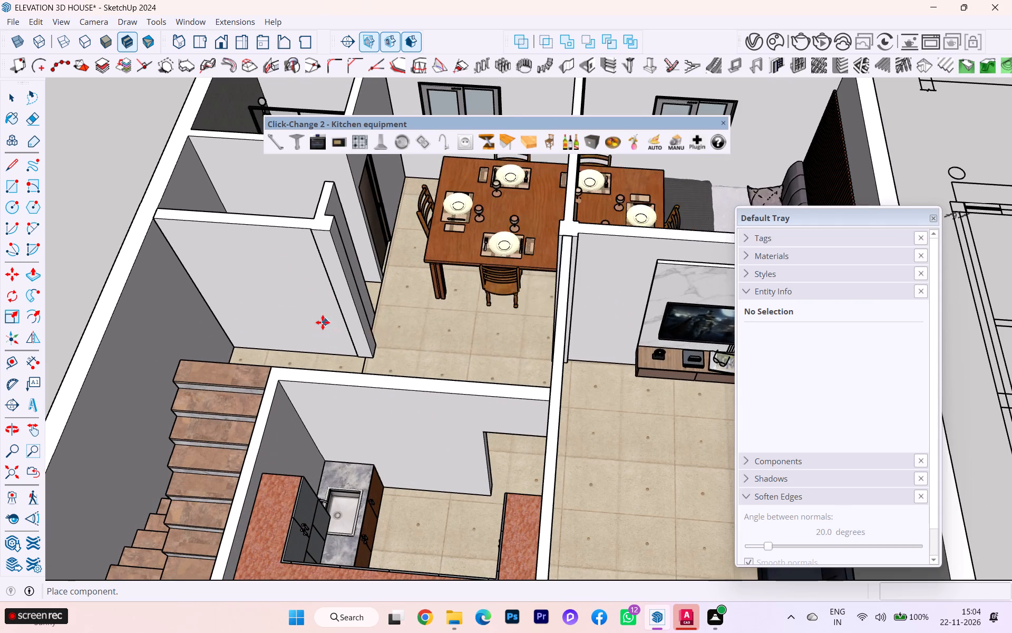
pyautogui.scroll(-1, 337, 319)
pyautogui.moveTo(394, 354); pyautogui.dragTo(472, 448, button='middle')
pyautogui.scroll(3, 414, 357)
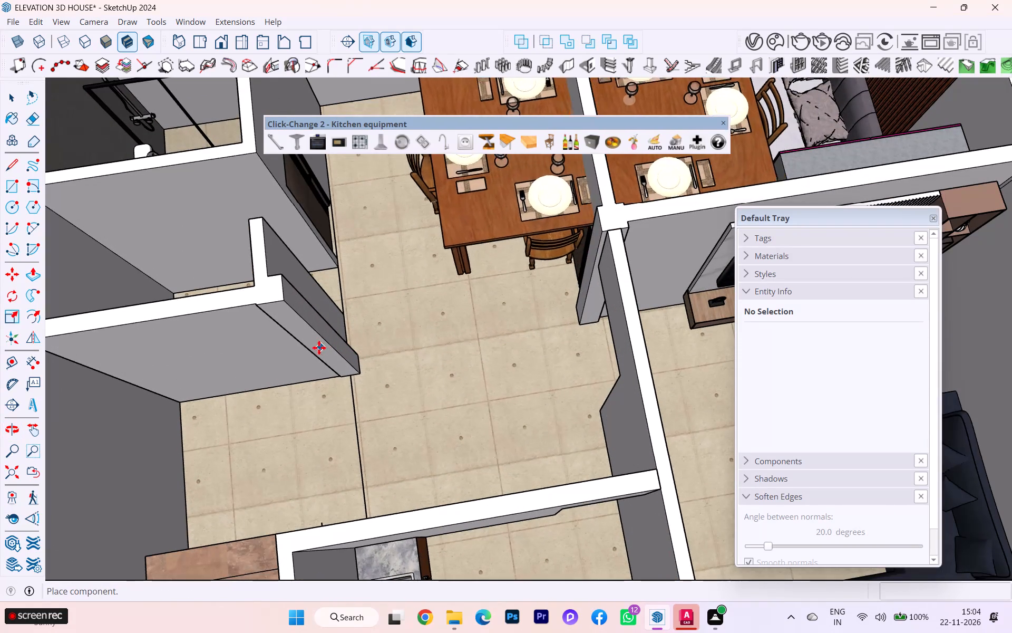
pyautogui.click(415, 334)
# Move the dinner table about 6' 3" away from the living room wall, towards the partition wall near the staircase.
pyautogui.scroll(-2, 458, 314)
pyautogui.moveTo(461, 313); pyautogui.dragTo(628, 200, button='middle')
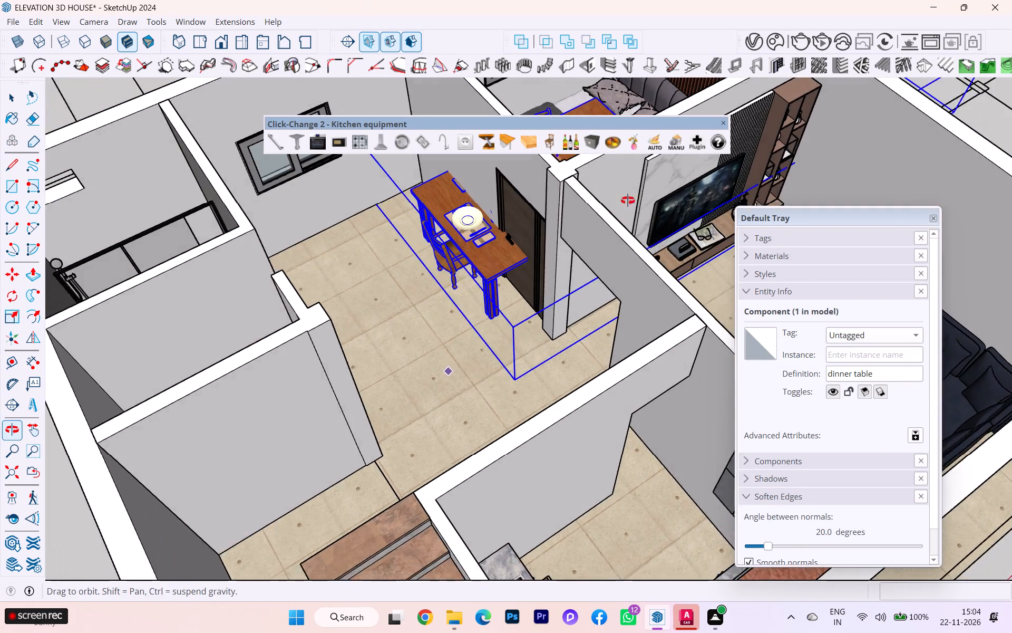
pyautogui.moveTo(628, 200); pyautogui.dragTo(629, 199, button='middle')
pyautogui.scroll(2, 541, 264)
pyautogui.click(471, 281)
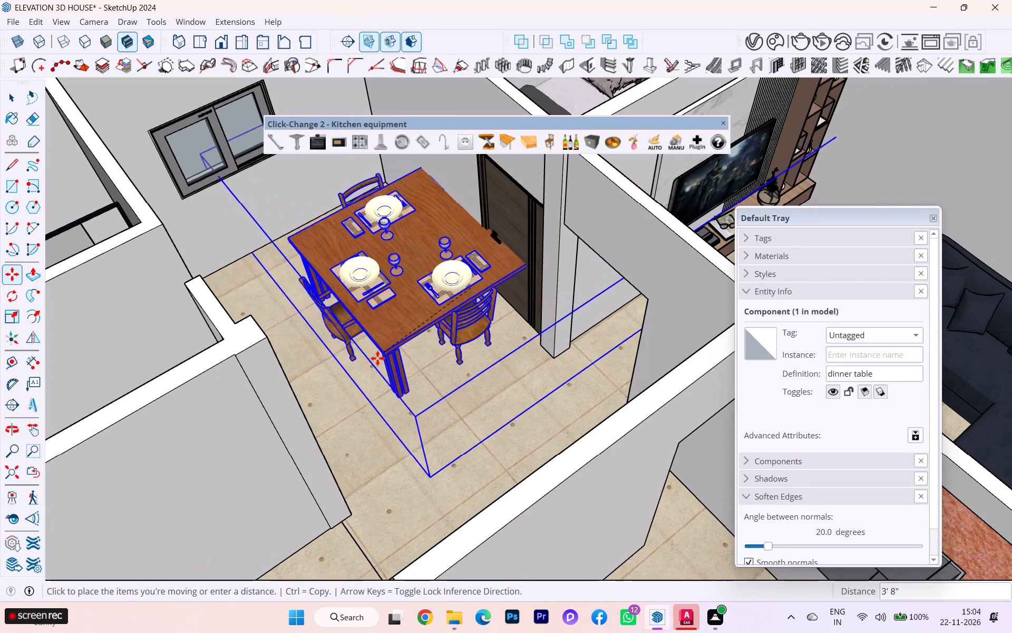
pyautogui.click(303, 387)
pyautogui.scroll(-1, 459, 284)
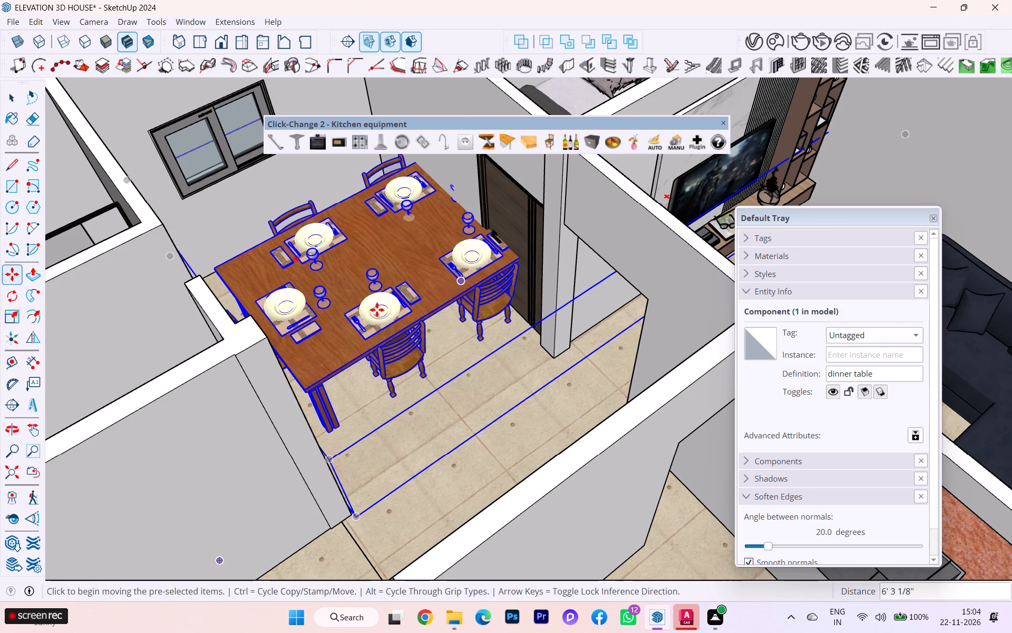
pyautogui.moveTo(349, 321); pyautogui.dragTo(144, 322, button='middle')
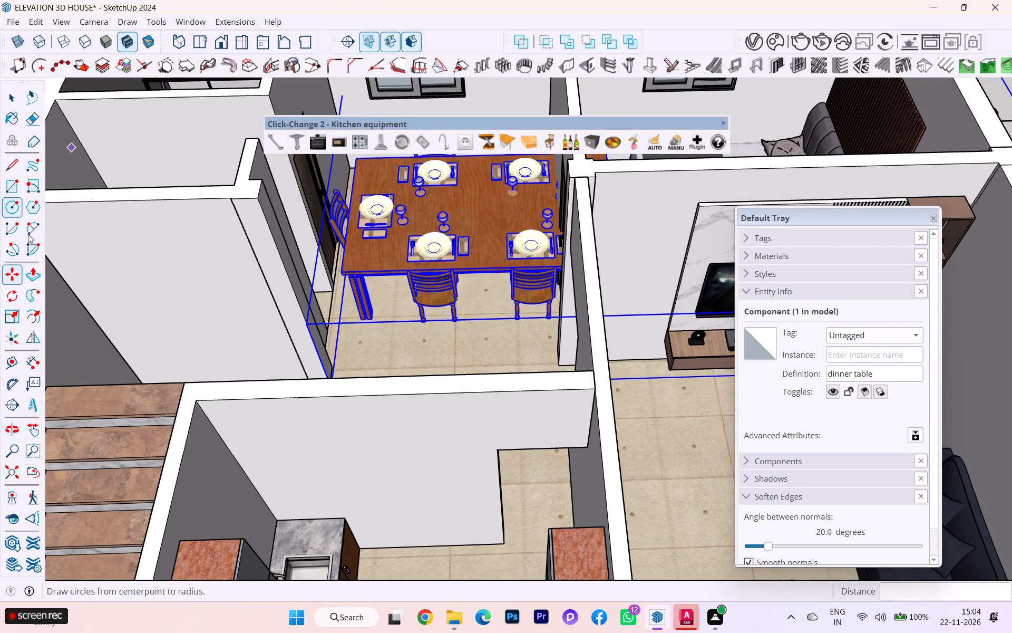
# Rotate the dinner table 90 degrees on the floor so its length runs towards the rear window.
pyautogui.click(5, 299)
pyautogui.click(415, 346)
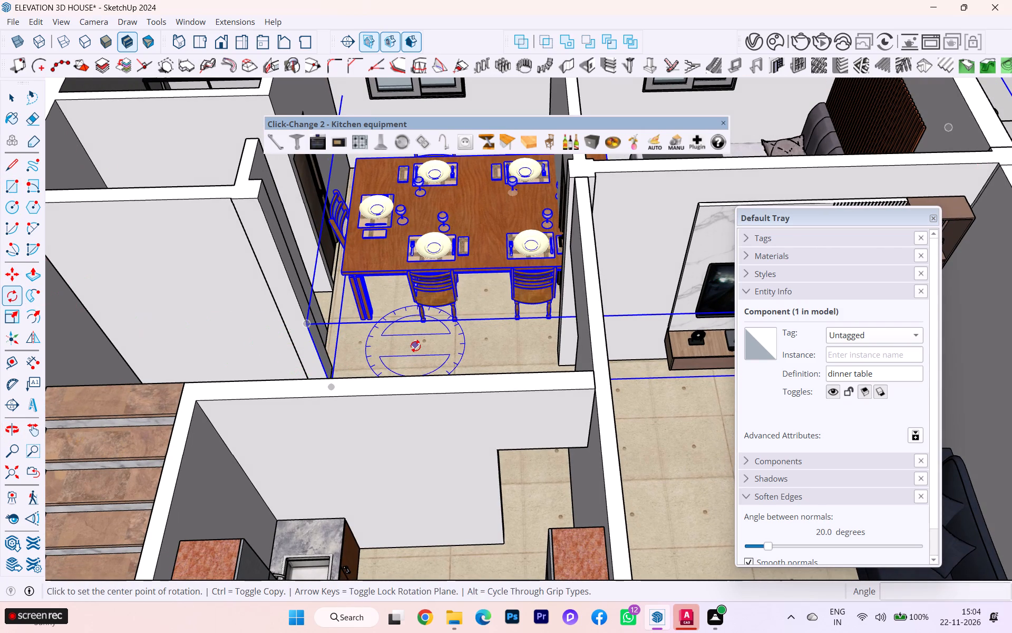
pyautogui.click(488, 350)
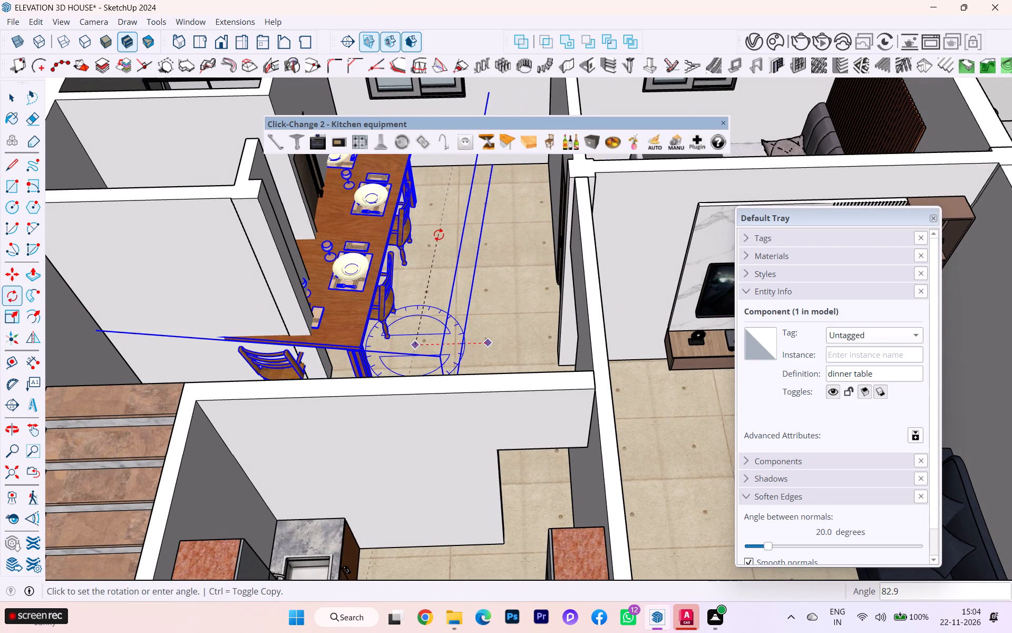
pyautogui.write('90')
pyautogui.press('Return')
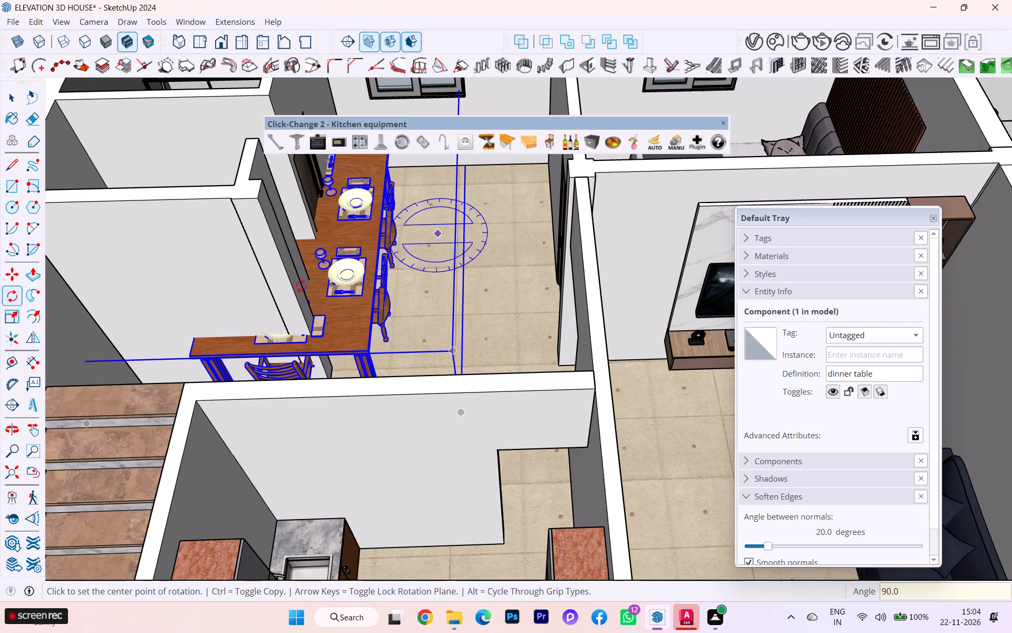
# Move the rotated dinner table about 5' 10" along the red dotted line, clear of the side wall and into the middle of the room.
pyautogui.press('m')
pyautogui.click(185, 358)
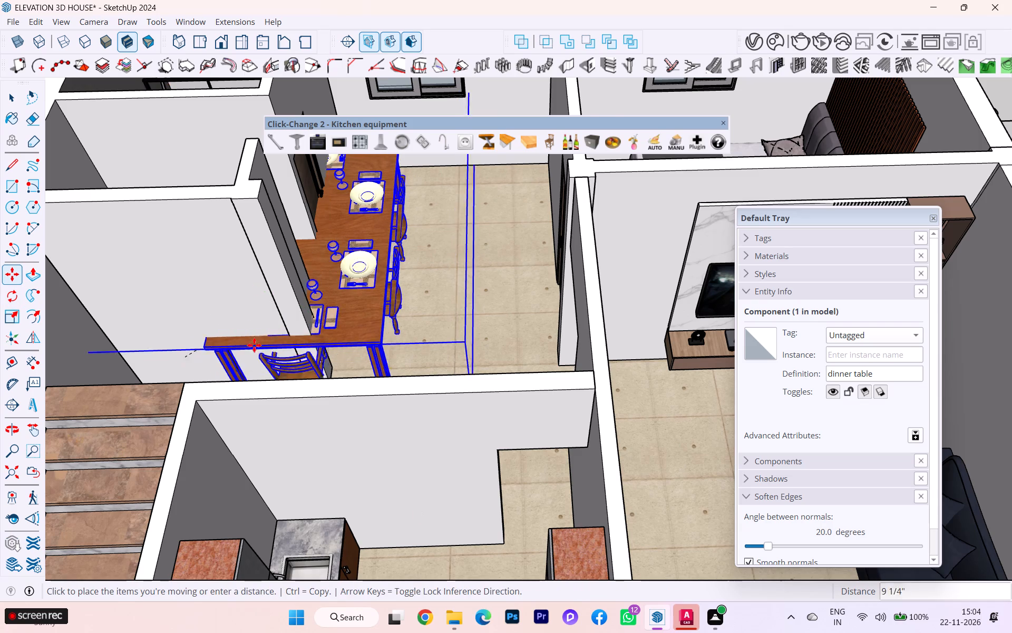
pyautogui.click(347, 350)
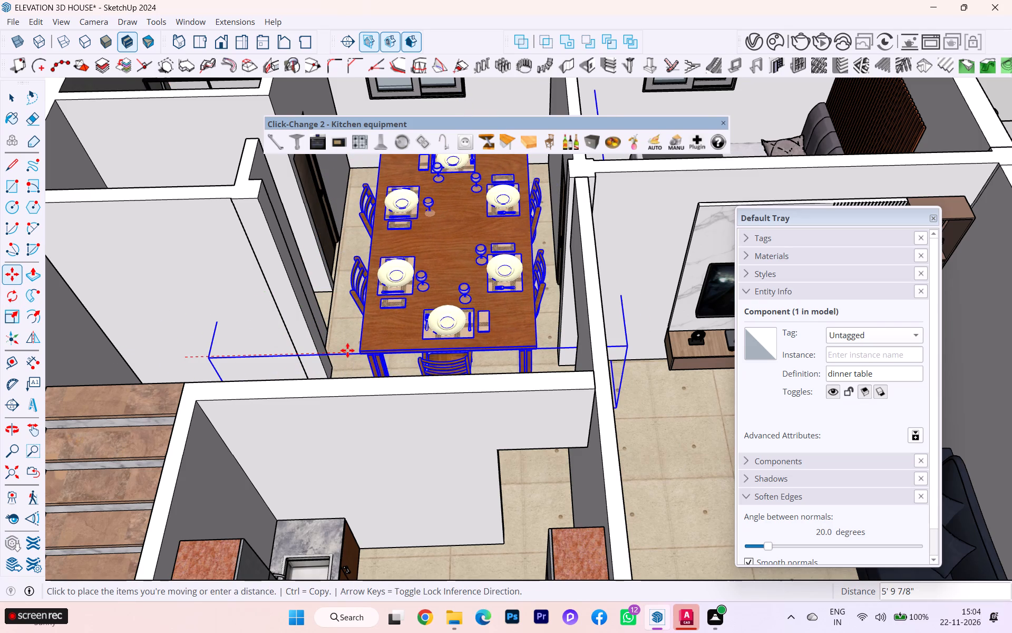
# Shorten the dinner table lengthwise by scaling it to about 0.93 along the red axis from its inner end.
pyautogui.scroll(-5, 432, 385)
pyautogui.moveTo(486, 402); pyautogui.dragTo(658, 430, button='middle')
pyautogui.scroll(4, 420, 351)
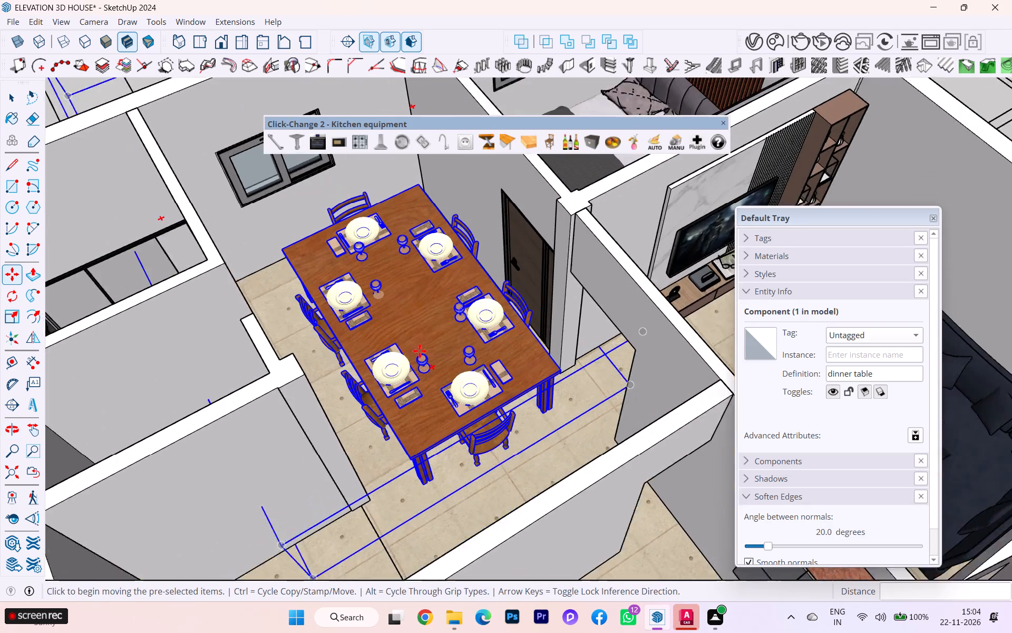
pyautogui.press('s')
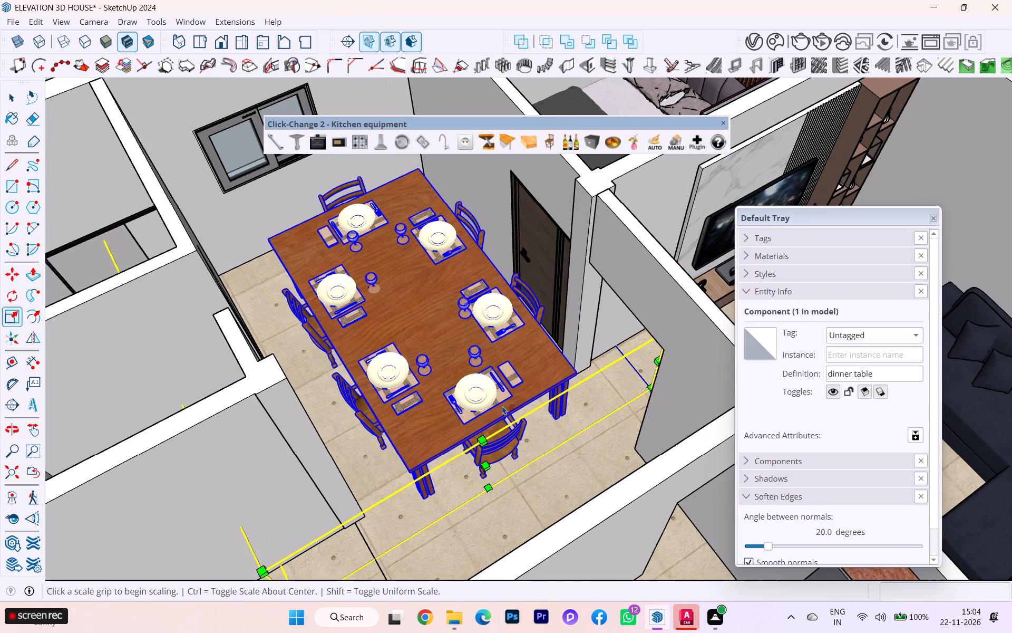
pyautogui.click(483, 471)
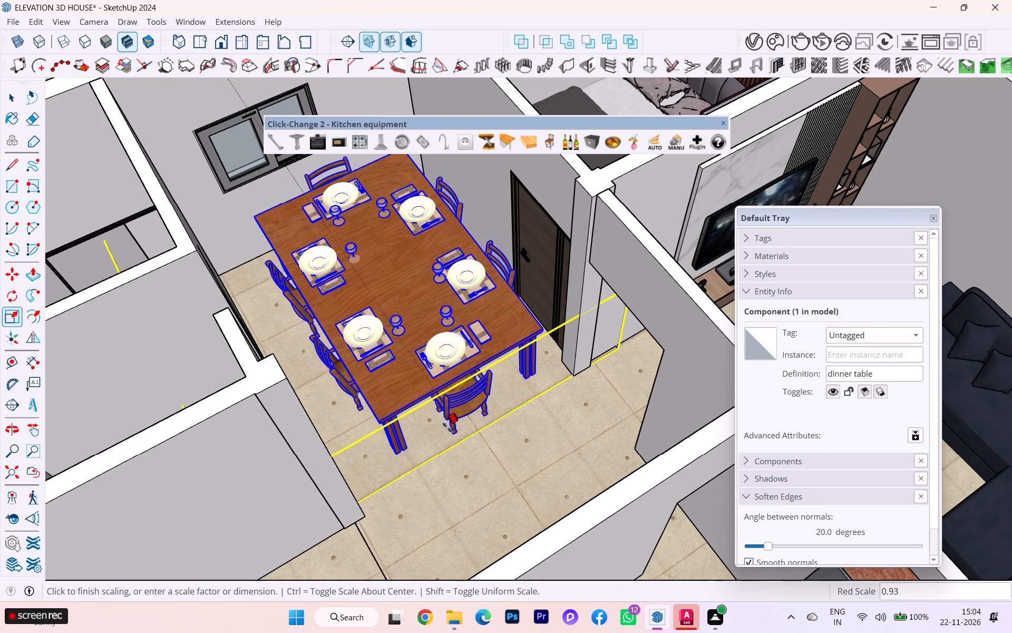
pyautogui.click(447, 427)
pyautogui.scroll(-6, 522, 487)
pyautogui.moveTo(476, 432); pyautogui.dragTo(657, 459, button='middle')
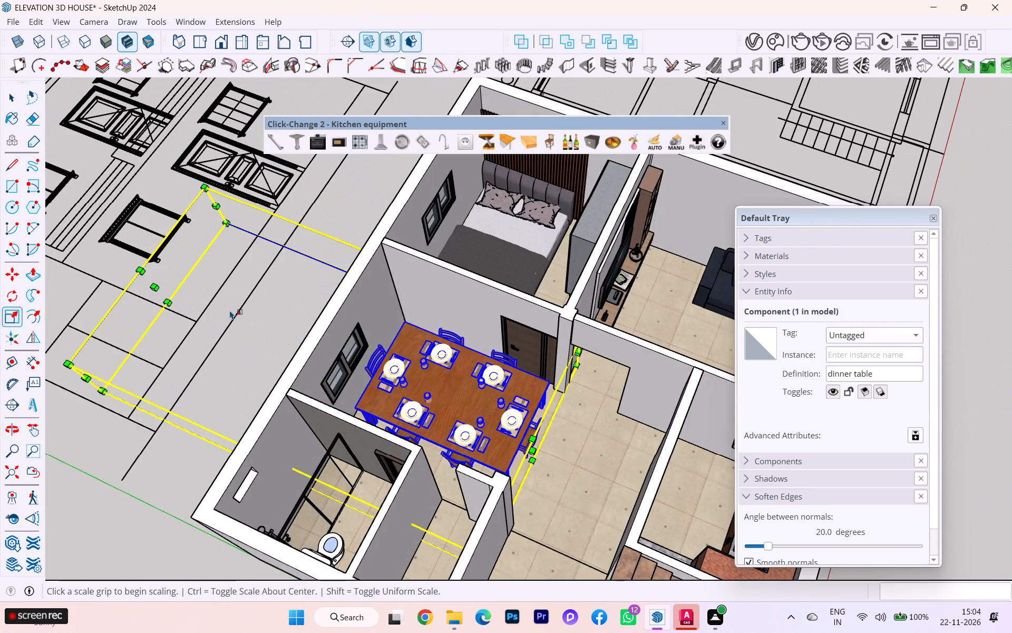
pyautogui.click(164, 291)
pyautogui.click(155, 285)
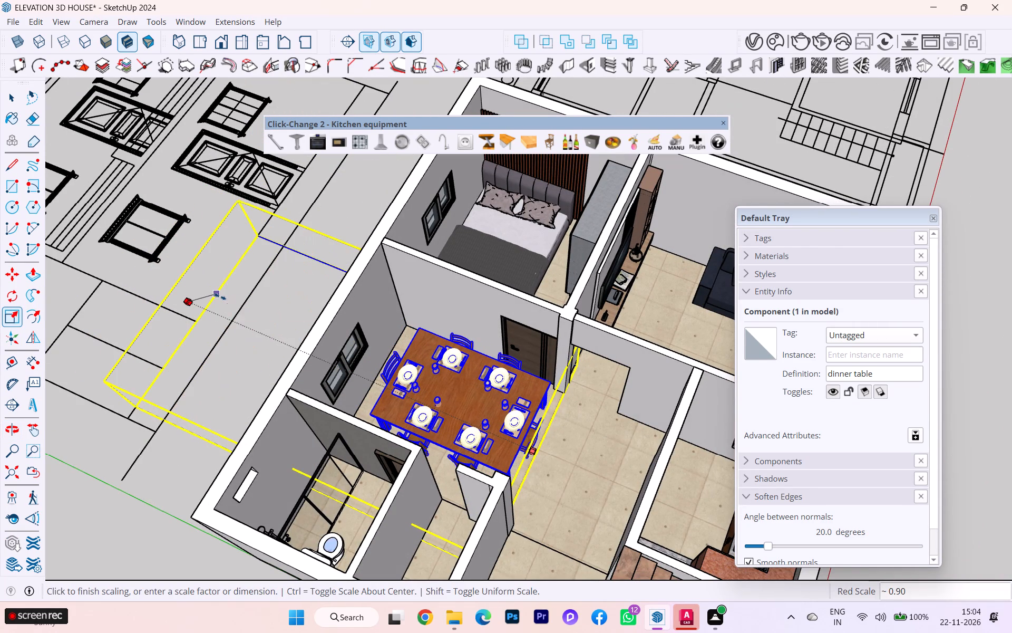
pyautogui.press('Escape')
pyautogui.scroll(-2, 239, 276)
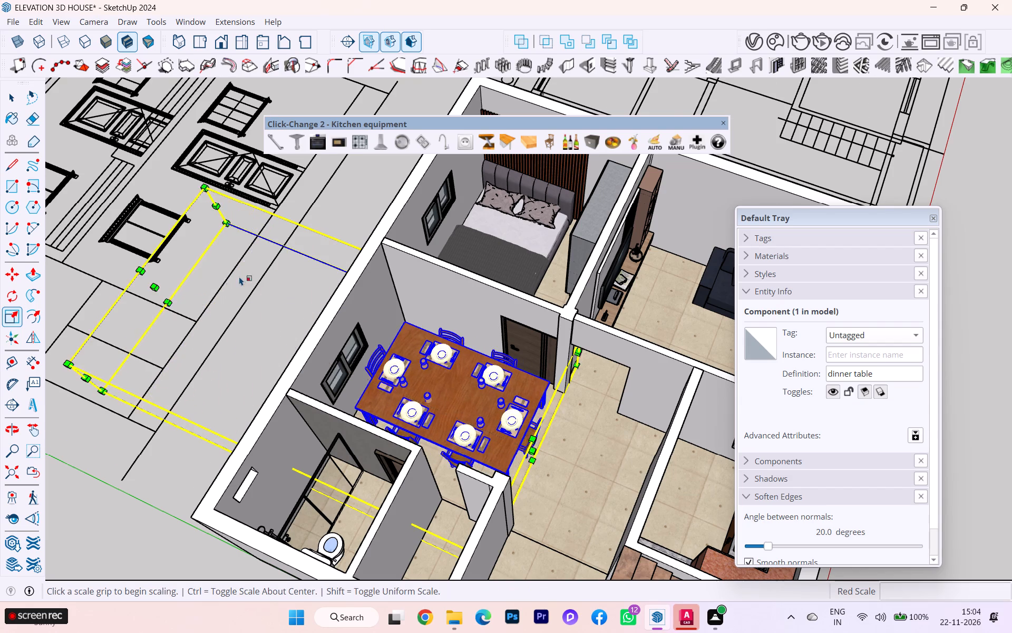
# Narrow the dinner table by scaling it to about 0.80 along the green axis.
pyautogui.scroll(-3, 239, 276)
pyautogui.moveTo(470, 361); pyautogui.dragTo(677, 295, button='middle')
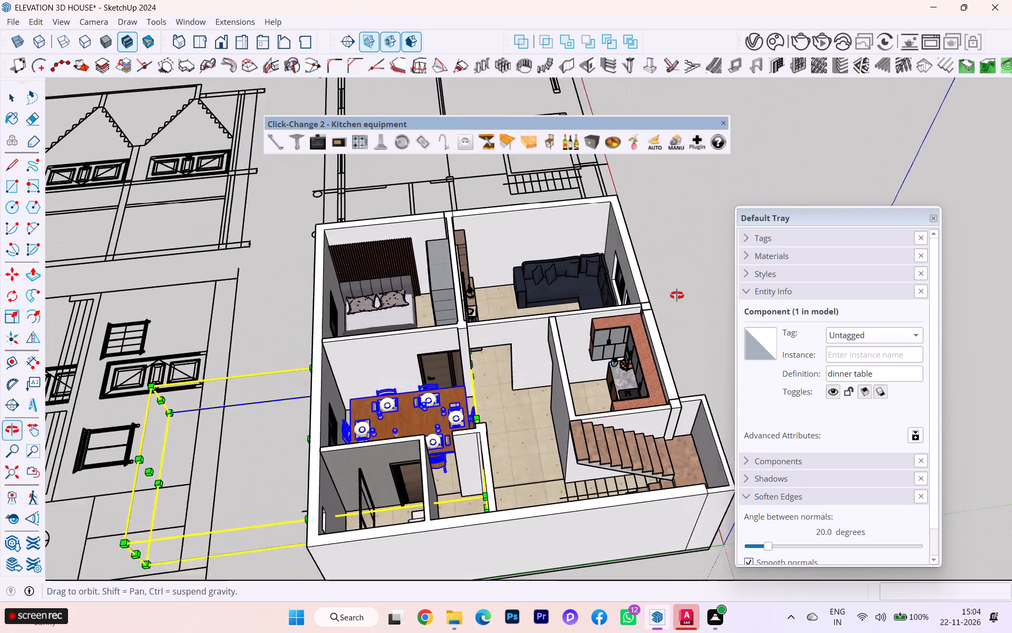
pyautogui.moveTo(677, 295); pyautogui.dragTo(678, 295, button='middle')
pyautogui.scroll(3, 301, 543)
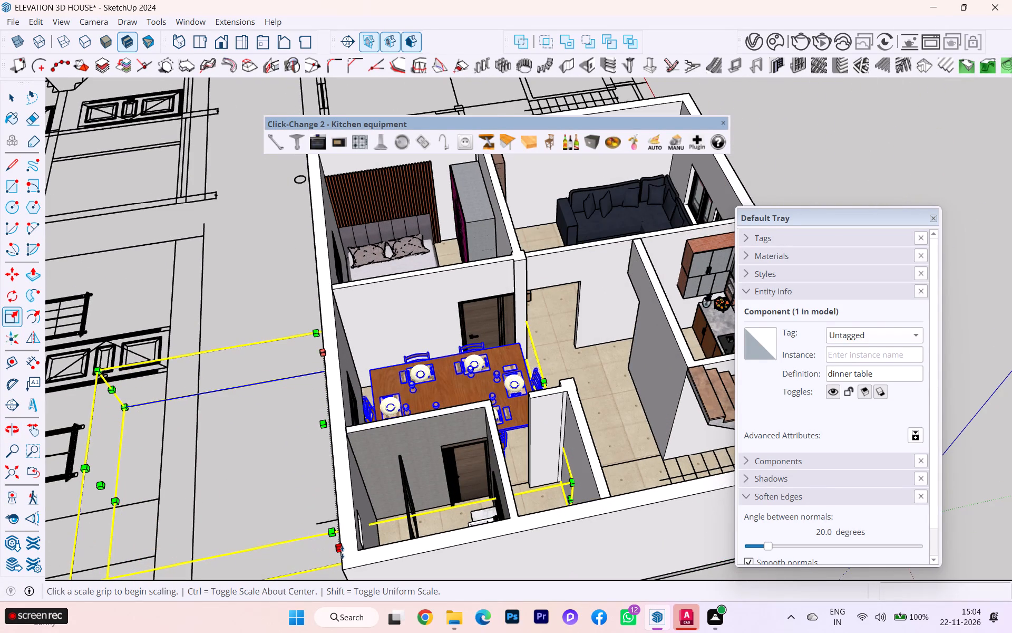
pyautogui.click(339, 552)
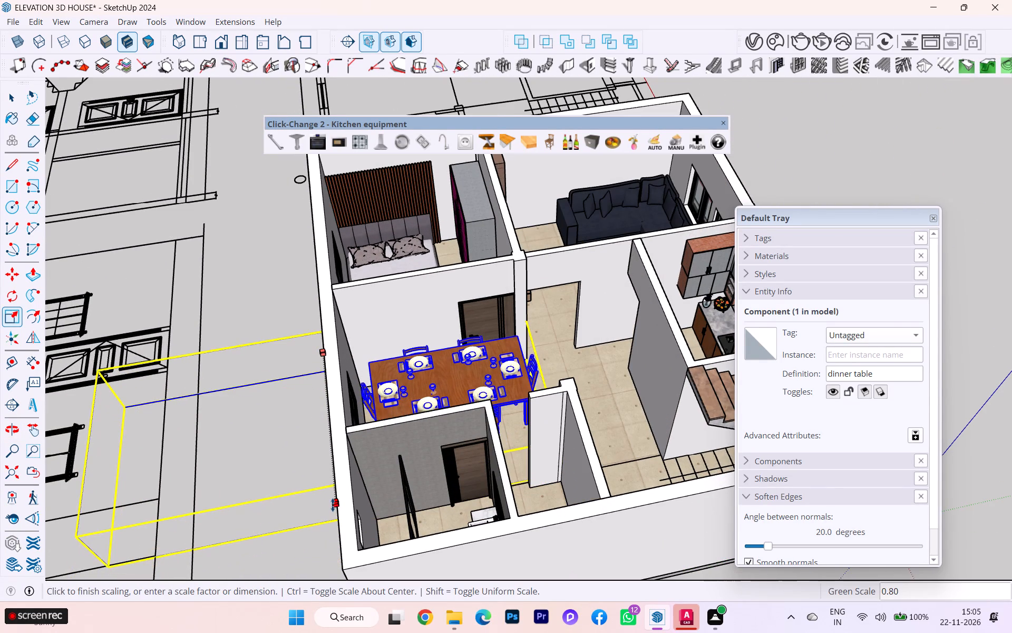
pyautogui.click(333, 505)
# Narrow the dinner table further by scaling it to about 0.86 along the green axis.
pyautogui.scroll(3, 442, 324)
pyautogui.scroll(-1, 376, 311)
pyautogui.moveTo(397, 308); pyautogui.dragTo(553, 291, button='middle')
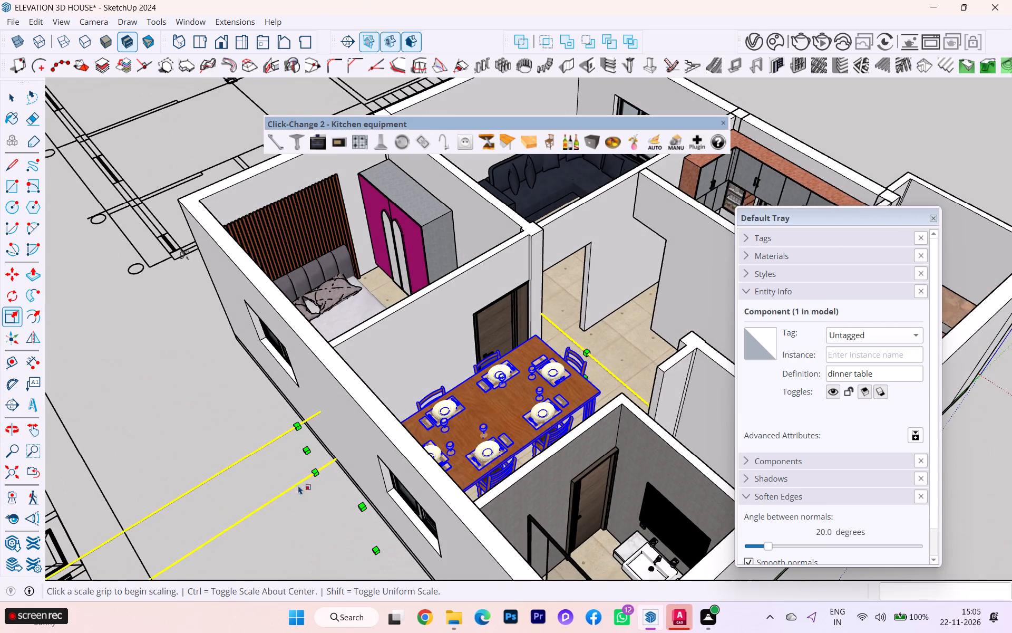
pyautogui.scroll(1, 291, 473)
pyautogui.click(313, 448)
pyautogui.click(344, 458)
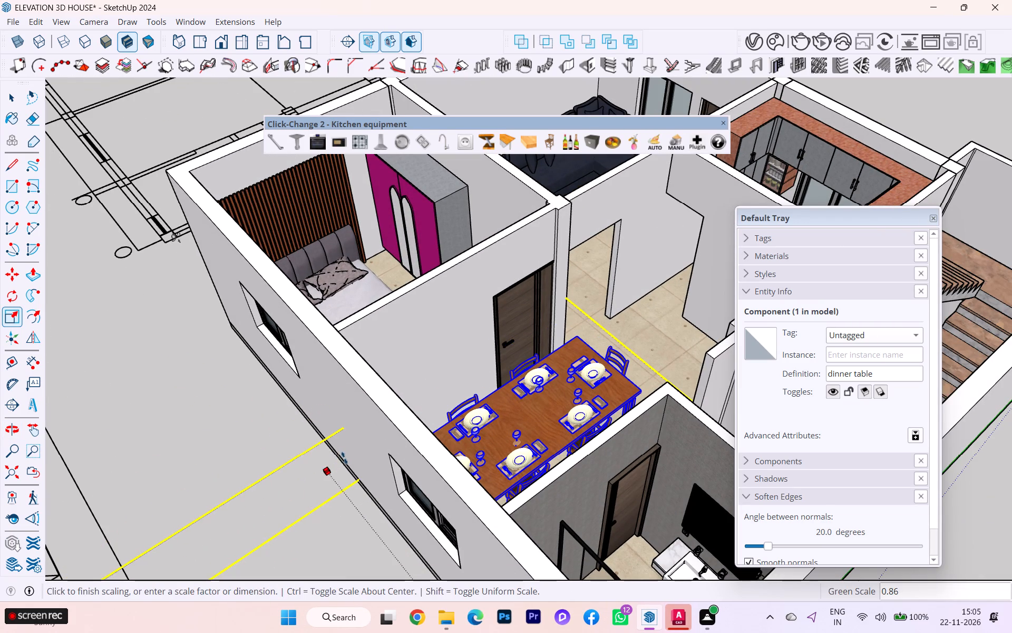
# Widen the dinner table slightly by scaling it to about 1.05 along the green axis.
pyautogui.scroll(5, 559, 391)
pyautogui.scroll(-1, 580, 386)
pyautogui.moveTo(580, 386); pyautogui.dragTo(700, 433, button='middle')
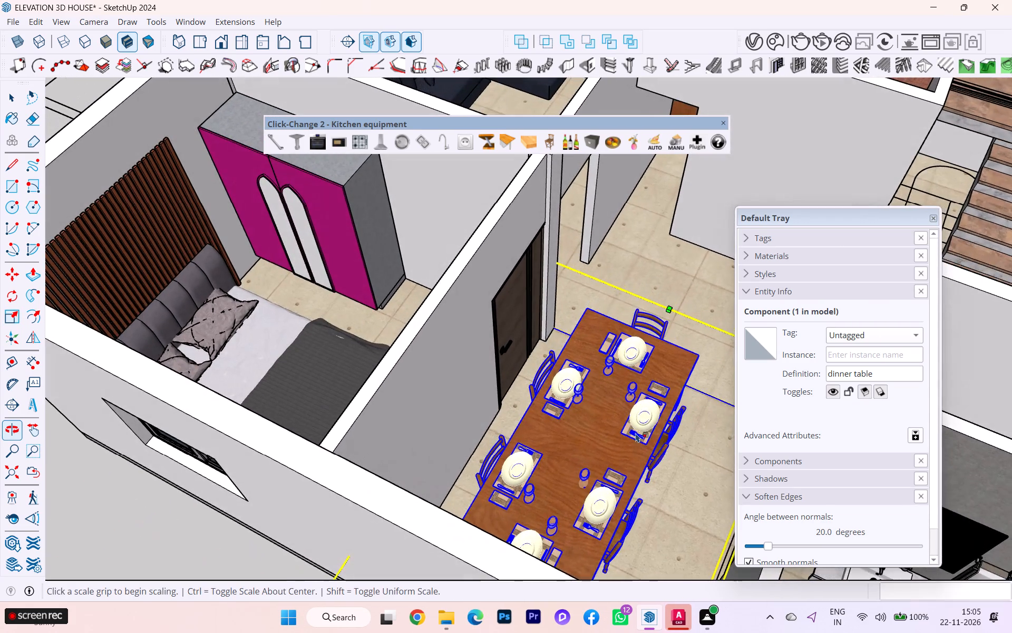
pyautogui.scroll(-5, 564, 399)
pyautogui.scroll(8, 618, 457)
pyautogui.scroll(-1, 631, 447)
pyautogui.scroll(1, 631, 447)
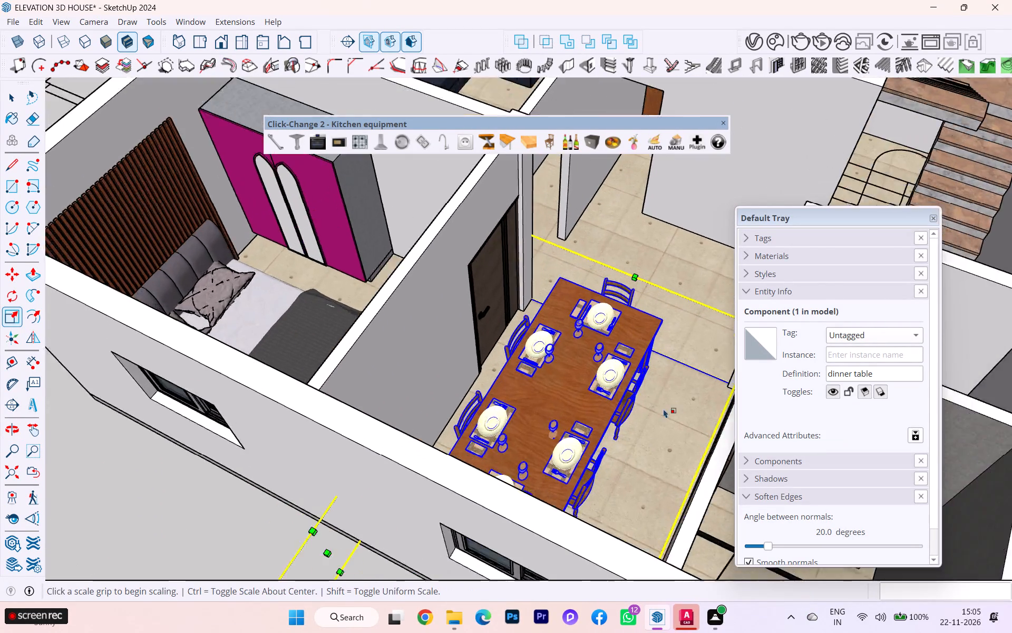
pyautogui.moveTo(627, 400); pyautogui.dragTo(353, 447, button='middle')
pyautogui.scroll(-3, 559, 368)
pyautogui.scroll(-3, 448, 273)
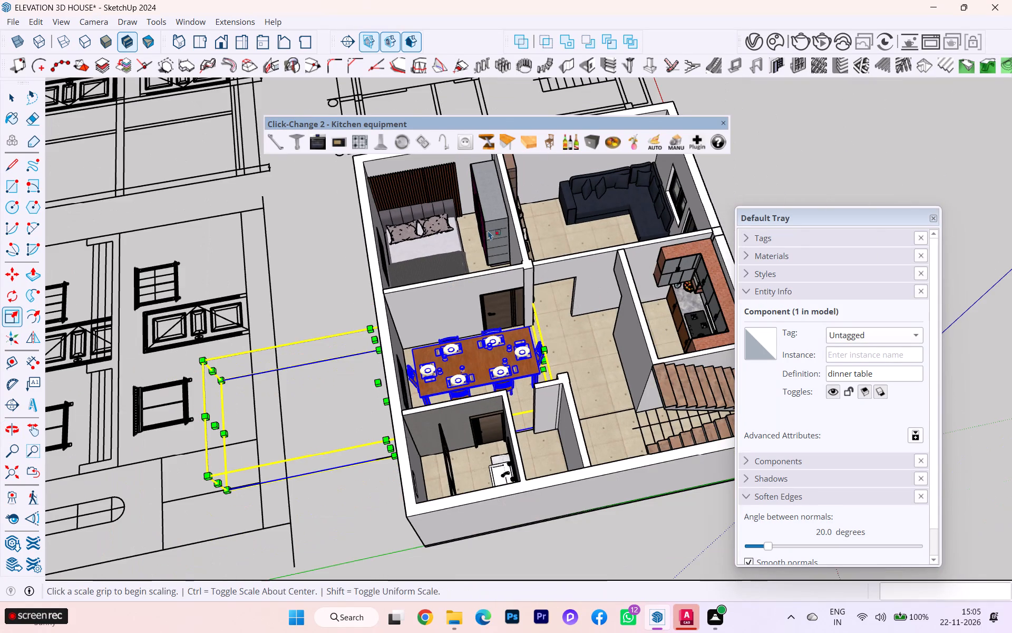
pyautogui.moveTo(551, 199); pyautogui.dragTo(567, 196, button='middle')
pyautogui.scroll(4, 336, 573)
pyautogui.scroll(-1, 337, 573)
pyautogui.scroll(1, 340, 571)
pyautogui.scroll(3, 407, 467)
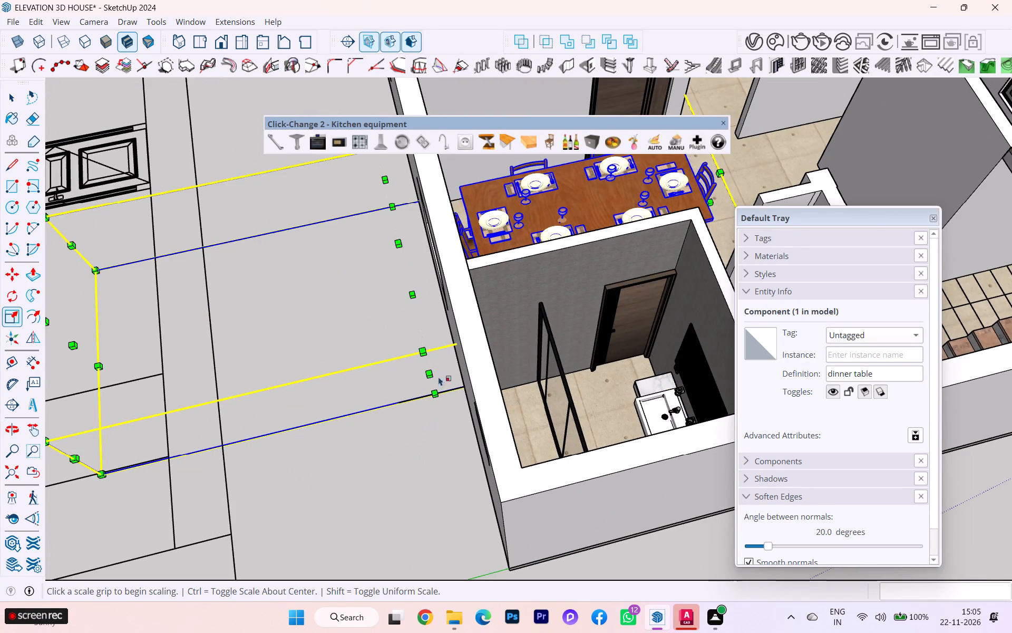
pyautogui.click(432, 372)
pyautogui.click(435, 384)
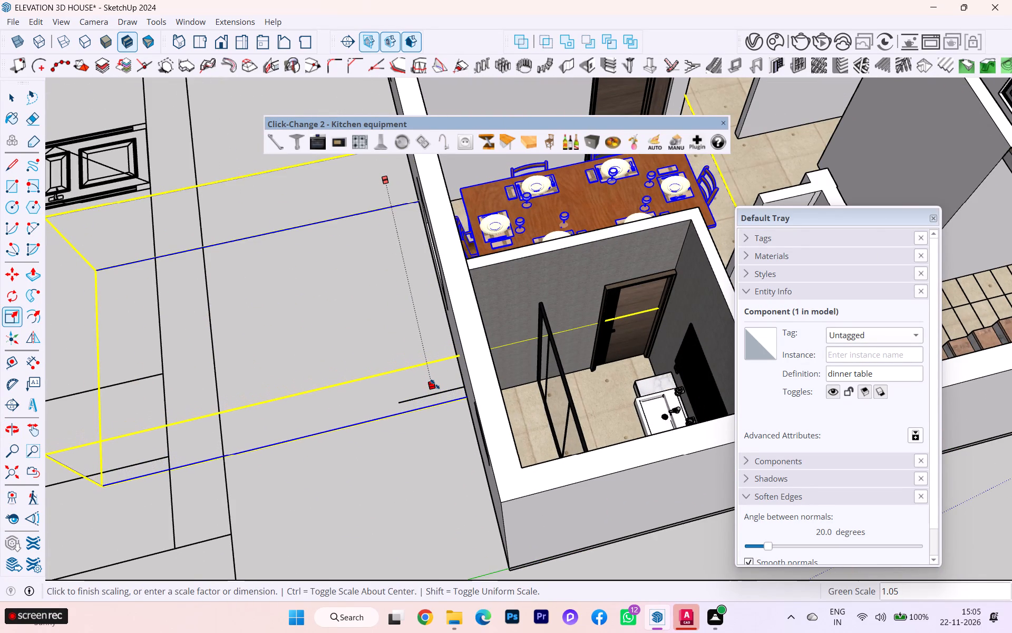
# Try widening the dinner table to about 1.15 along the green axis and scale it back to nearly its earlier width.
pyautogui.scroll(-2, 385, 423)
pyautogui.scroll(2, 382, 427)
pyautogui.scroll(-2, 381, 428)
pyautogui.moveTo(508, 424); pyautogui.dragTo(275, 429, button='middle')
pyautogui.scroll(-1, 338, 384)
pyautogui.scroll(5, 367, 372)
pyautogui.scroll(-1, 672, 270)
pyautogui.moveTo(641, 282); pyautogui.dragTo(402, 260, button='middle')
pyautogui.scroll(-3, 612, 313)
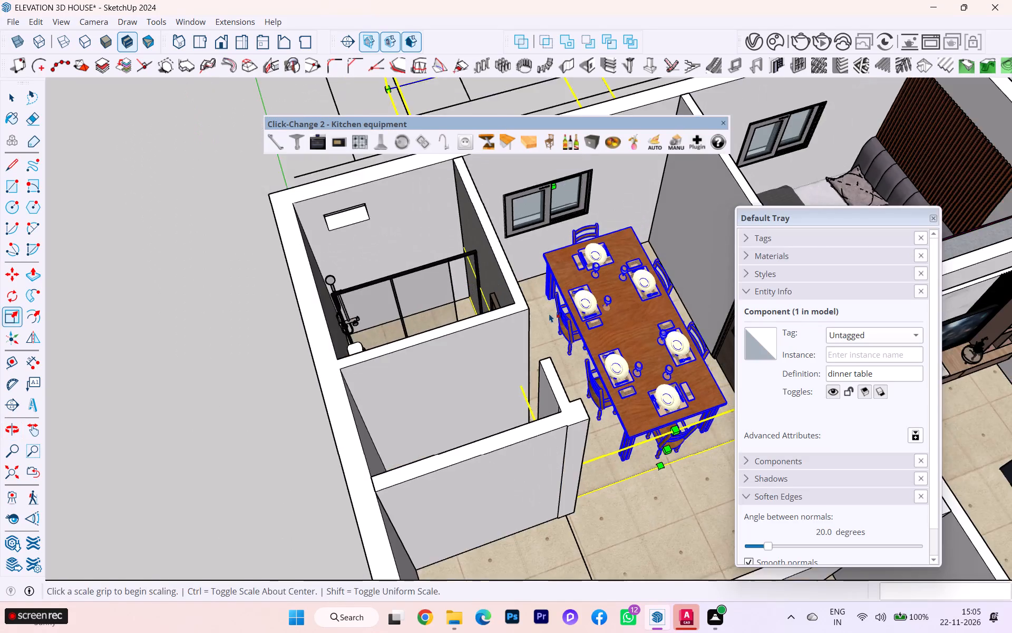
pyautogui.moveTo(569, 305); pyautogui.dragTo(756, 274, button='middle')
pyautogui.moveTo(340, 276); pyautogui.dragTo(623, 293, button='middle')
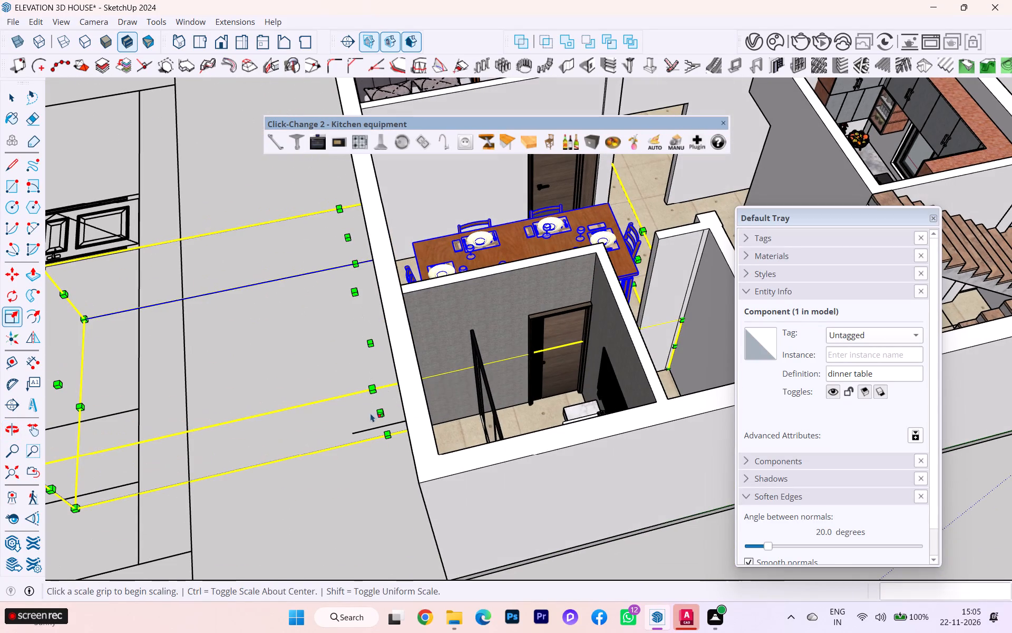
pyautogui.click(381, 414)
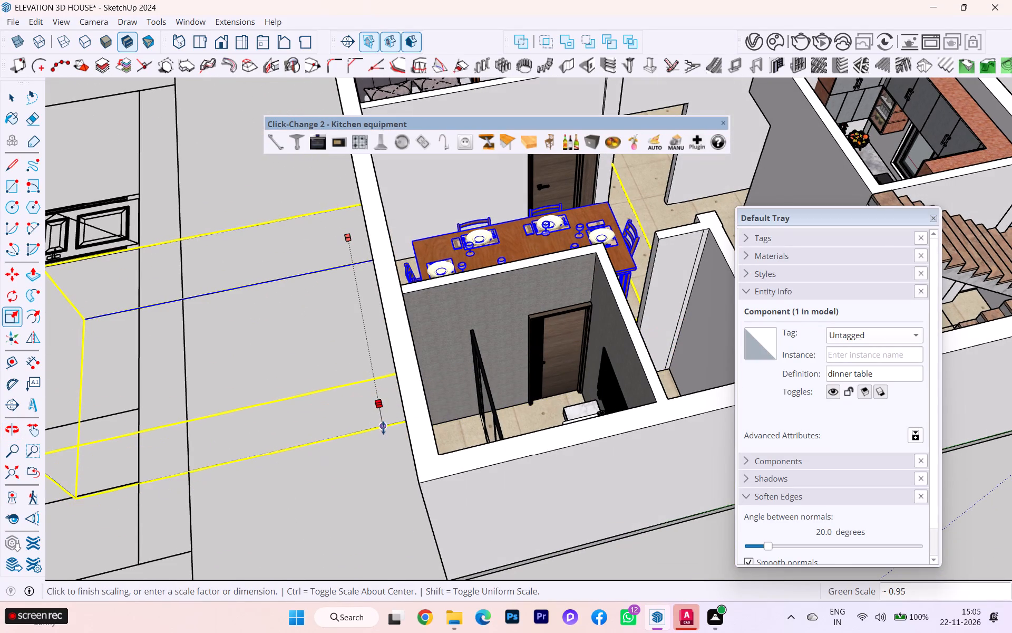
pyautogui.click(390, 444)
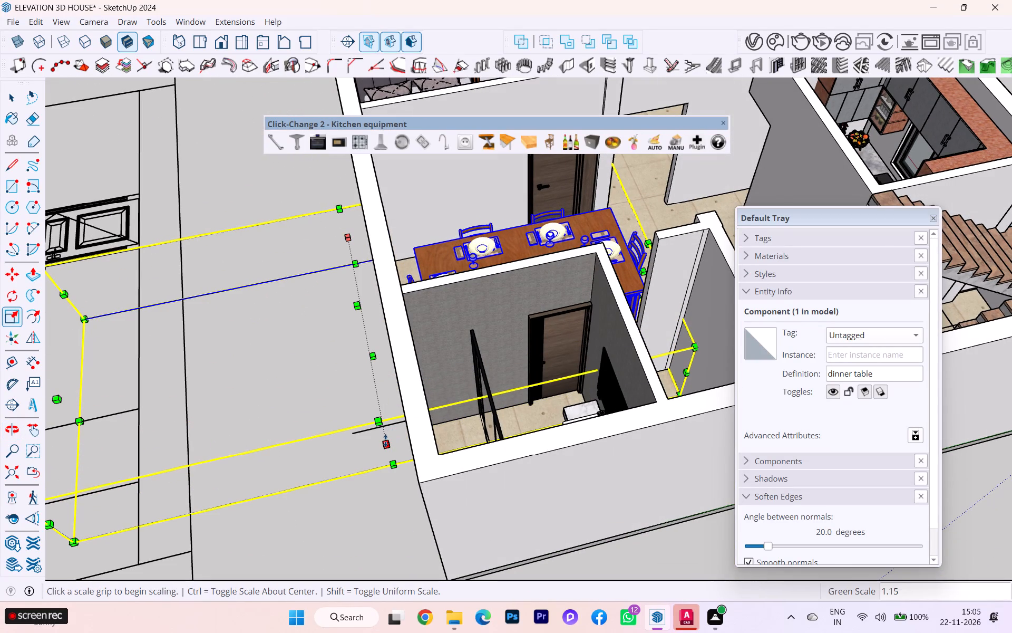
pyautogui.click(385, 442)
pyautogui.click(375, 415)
# Shorten the dinner table lengthwise again by scaling it to about 0.90 along the red axis.
pyautogui.scroll(-1, 581, 425)
pyautogui.moveTo(554, 443); pyautogui.dragTo(397, 474, button='middle')
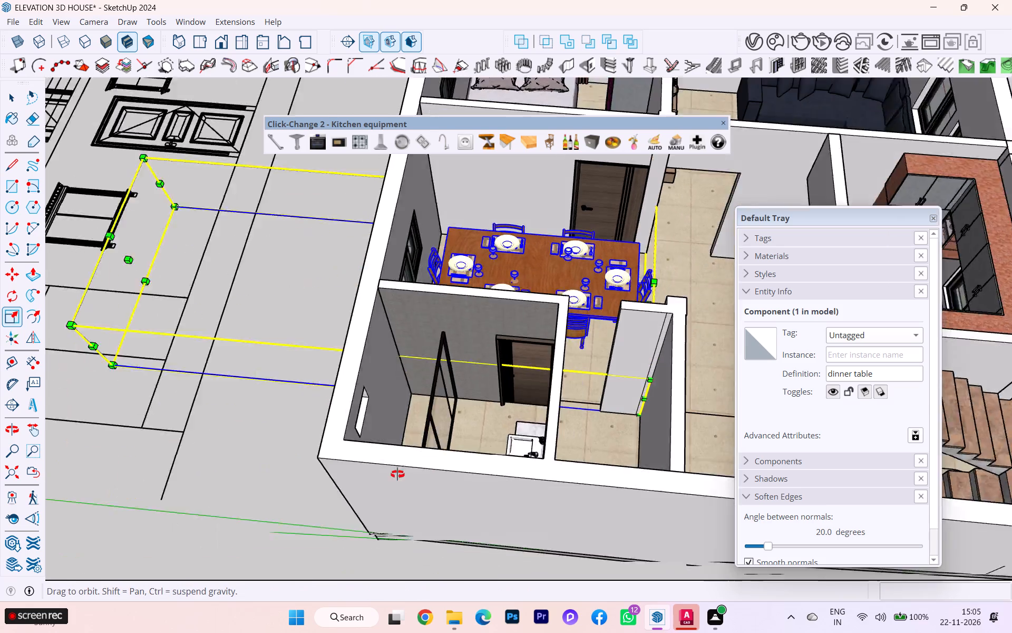
pyautogui.moveTo(397, 474); pyautogui.dragTo(352, 565, button='middle')
pyautogui.scroll(6, 608, 372)
pyautogui.scroll(-1, 644, 332)
pyautogui.scroll(1, 644, 332)
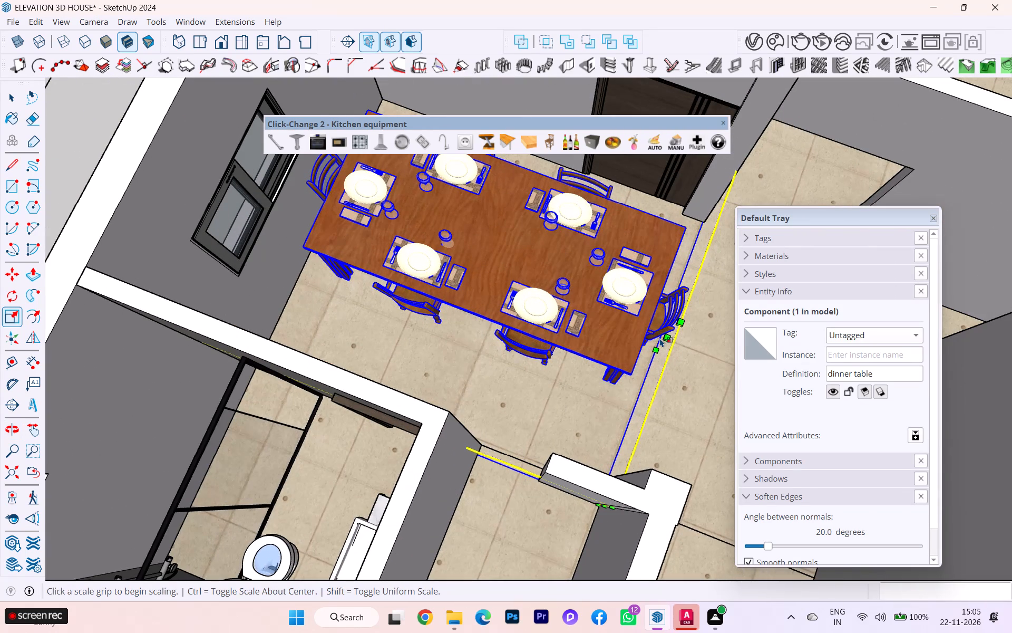
pyautogui.click(666, 335)
pyautogui.click(577, 314)
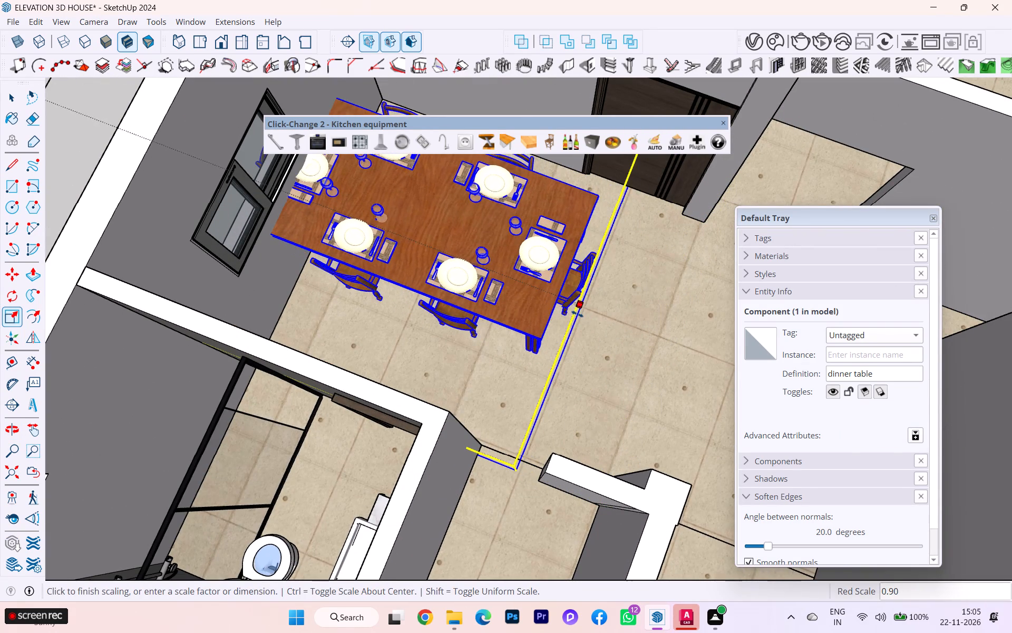
# Move the dinner table about 1' 5" away from the rear window wall so the end chair stands inside the room.
pyautogui.scroll(-3, 644, 350)
pyautogui.scroll(1, 656, 363)
pyautogui.scroll(-2, 656, 363)
pyautogui.moveTo(648, 357); pyautogui.dragTo(376, 206, button='middle')
pyautogui.scroll(4, 620, 279)
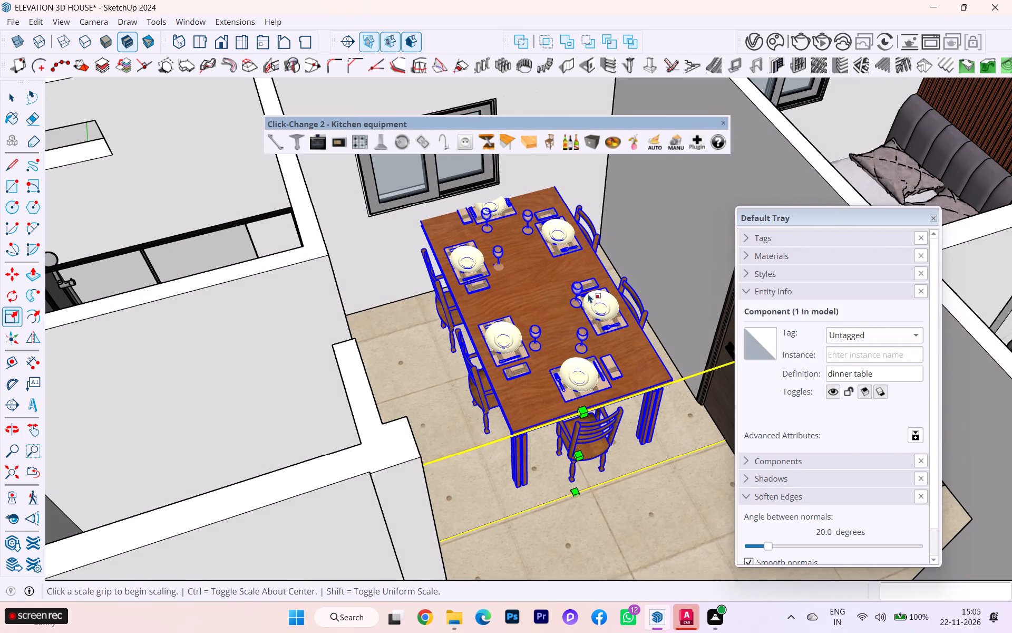
pyautogui.press('m')
pyautogui.click(541, 319)
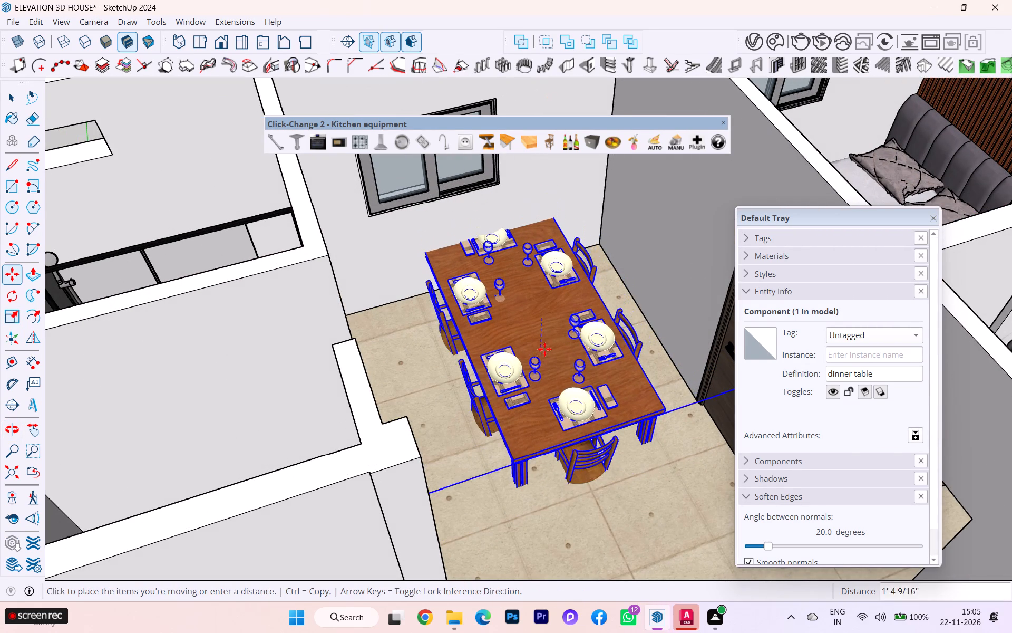
pyautogui.press('Escape')
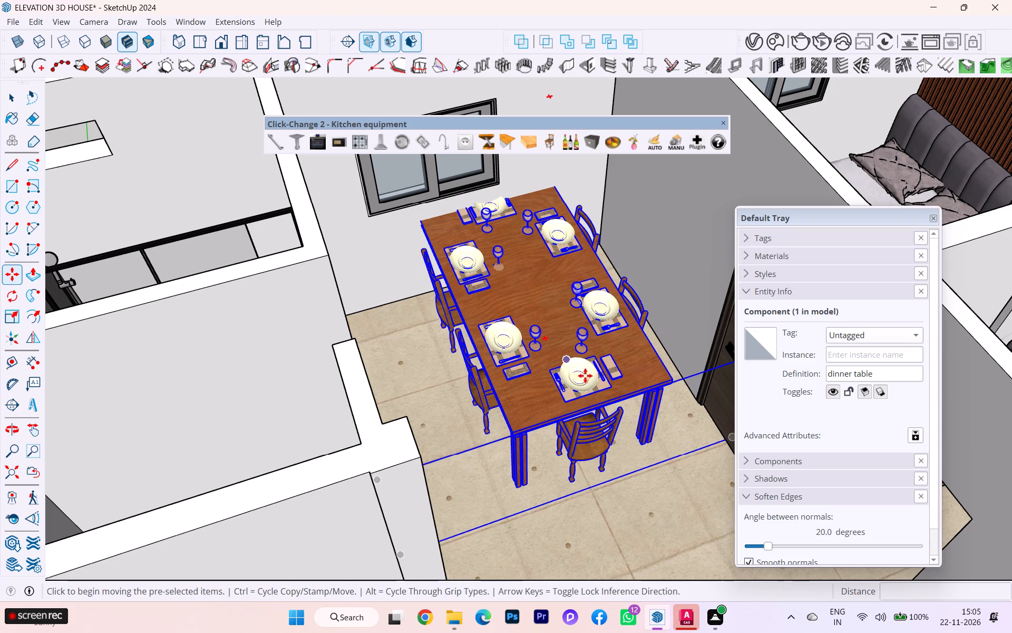
pyautogui.click(541, 351)
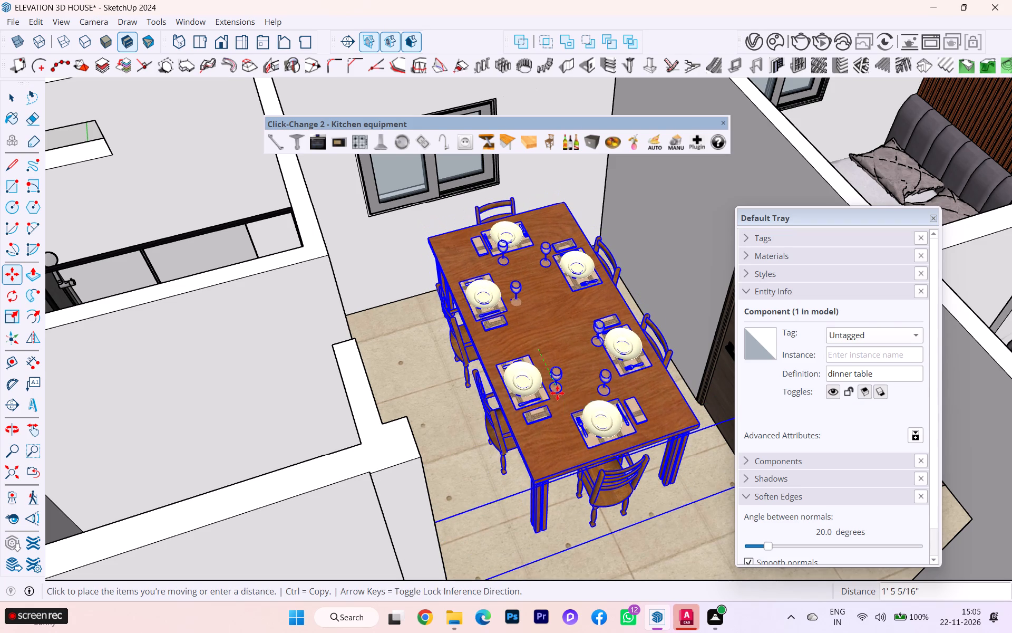
pyautogui.click(557, 393)
# Inspect the dinner table's fit in the room from several angles and clear the selection.
pyautogui.moveTo(566, 358); pyautogui.dragTo(514, 321, button='middle')
pyautogui.scroll(-1, 532, 308)
pyautogui.scroll(1, 534, 308)
pyautogui.scroll(-3, 534, 308)
pyautogui.moveTo(535, 307); pyautogui.dragTo(332, 315, button='middle')
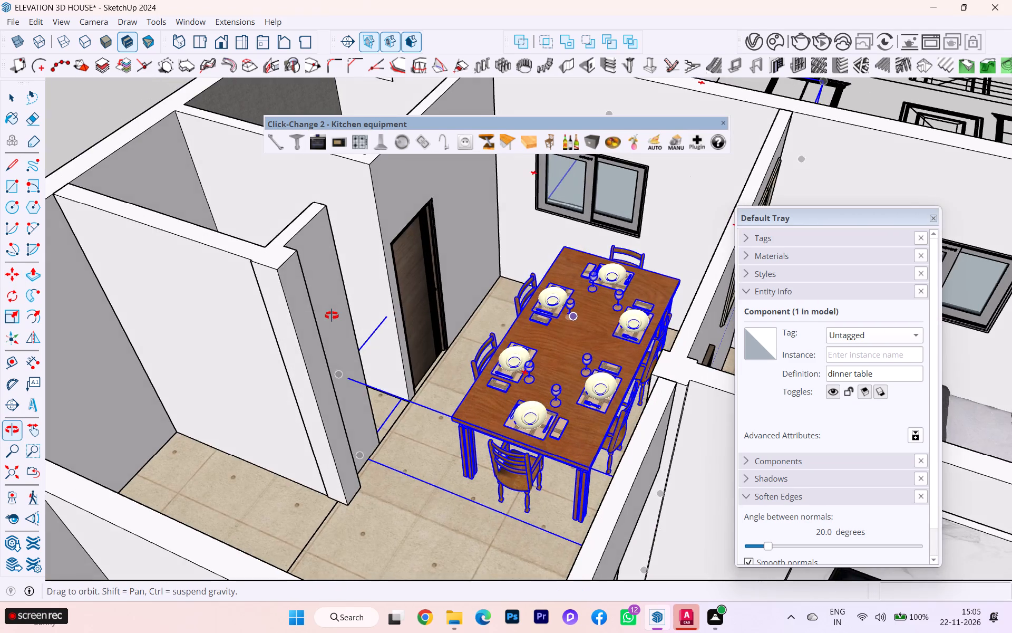
pyautogui.moveTo(332, 315); pyautogui.dragTo(655, 354, button='middle')
pyautogui.scroll(-3, 607, 311)
pyautogui.moveTo(607, 311); pyautogui.dragTo(672, 311, button='middle')
pyautogui.scroll(-4, 442, 289)
pyautogui.scroll(-1, 619, 305)
pyautogui.moveTo(645, 304); pyautogui.dragTo(764, 298, button='middle')
pyautogui.scroll(7, 547, 273)
pyautogui.click(5, 101)
pyautogui.scroll(-3, 390, 241)
pyautogui.scroll(1, 411, 264)
pyautogui.scroll(-1, 413, 265)
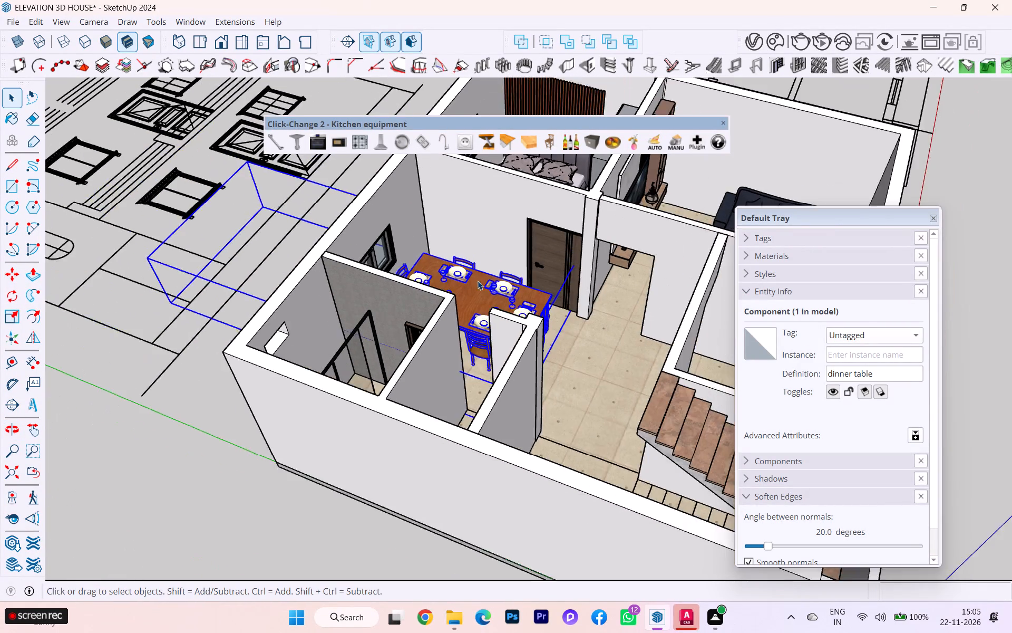
pyautogui.scroll(-1, 478, 281)
pyautogui.scroll(2, 500, 283)
pyautogui.scroll(-1, 500, 284)
pyautogui.click(247, 471)
pyautogui.scroll(6, 496, 306)
pyautogui.scroll(-1, 557, 298)
pyautogui.scroll(2, 557, 298)
pyautogui.scroll(-1, 557, 299)
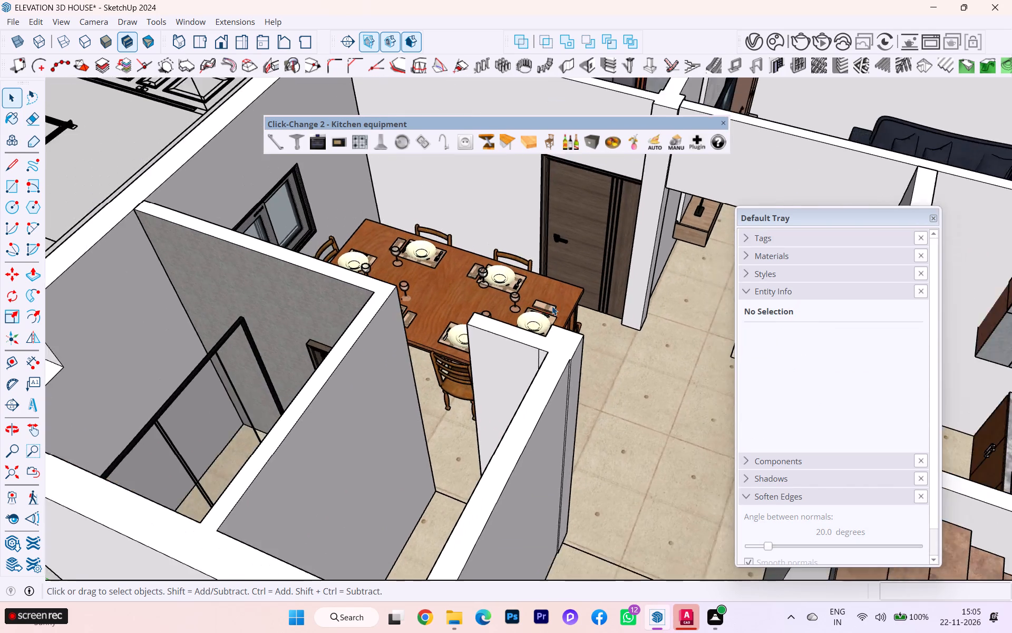
# Examine the six-seat dinner table's fit and clearances in the dining room from several angles and from above.
pyautogui.moveTo(546, 310); pyautogui.dragTo(365, 366, button='middle')
pyautogui.scroll(4, 460, 259)
pyautogui.scroll(-1, 541, 283)
pyautogui.moveTo(543, 284); pyautogui.dragTo(574, 210, button='middle')
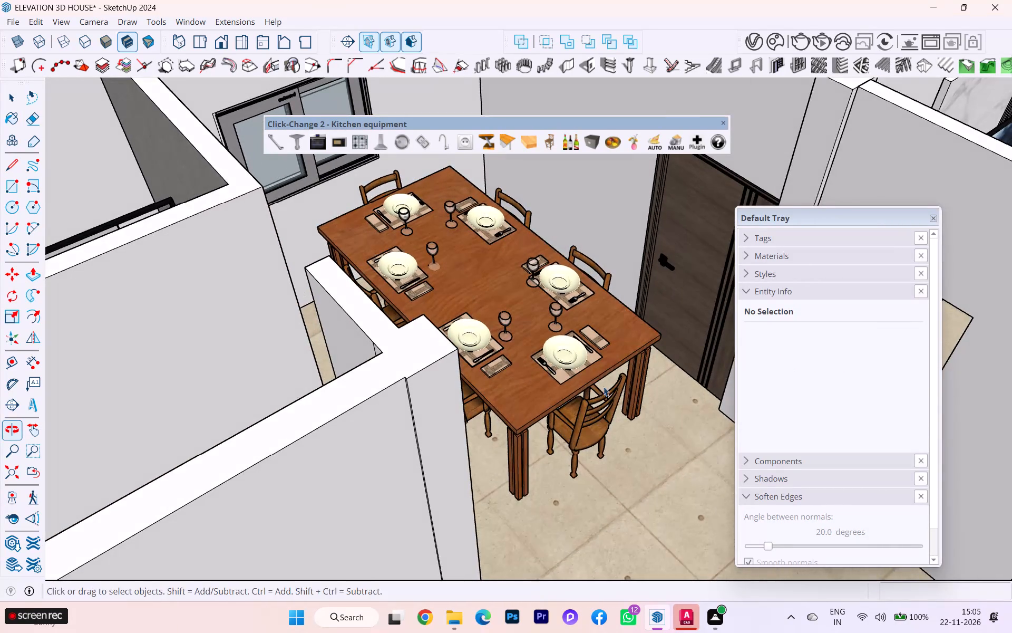
pyautogui.scroll(3, 599, 390)
pyautogui.scroll(-1, 599, 390)
pyautogui.scroll(2, 599, 390)
pyautogui.moveTo(599, 382); pyautogui.dragTo(453, 335, button='middle')
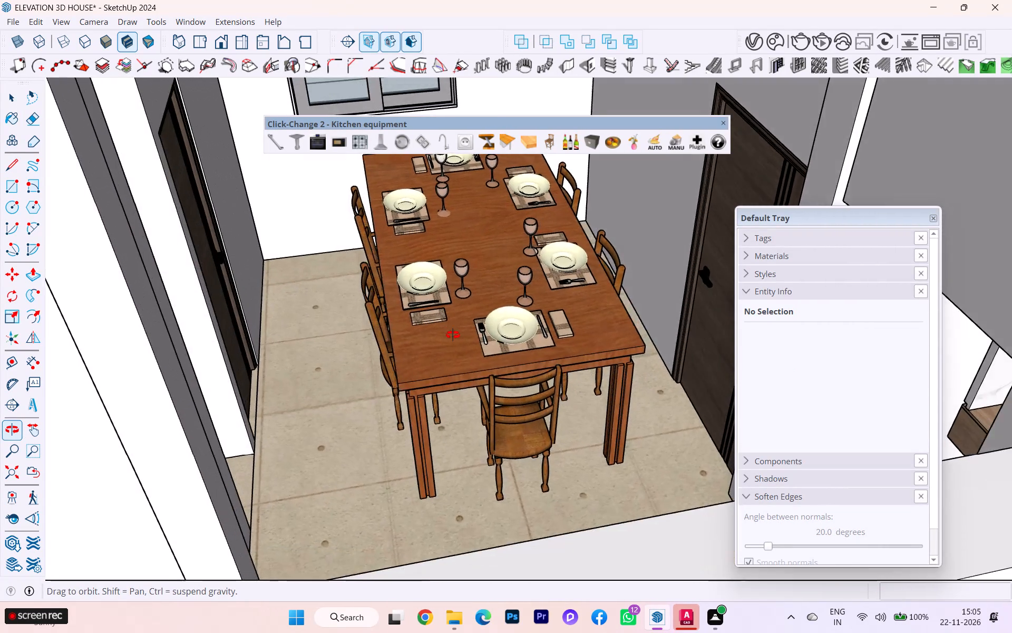
pyautogui.moveTo(453, 335); pyautogui.dragTo(797, 428, button='middle')
pyautogui.scroll(-1, 630, 379)
pyautogui.scroll(-2, 468, 364)
pyautogui.moveTo(460, 367); pyautogui.dragTo(894, 419, button='middle')
pyautogui.moveTo(576, 378); pyautogui.dragTo(717, 417, button='middle')
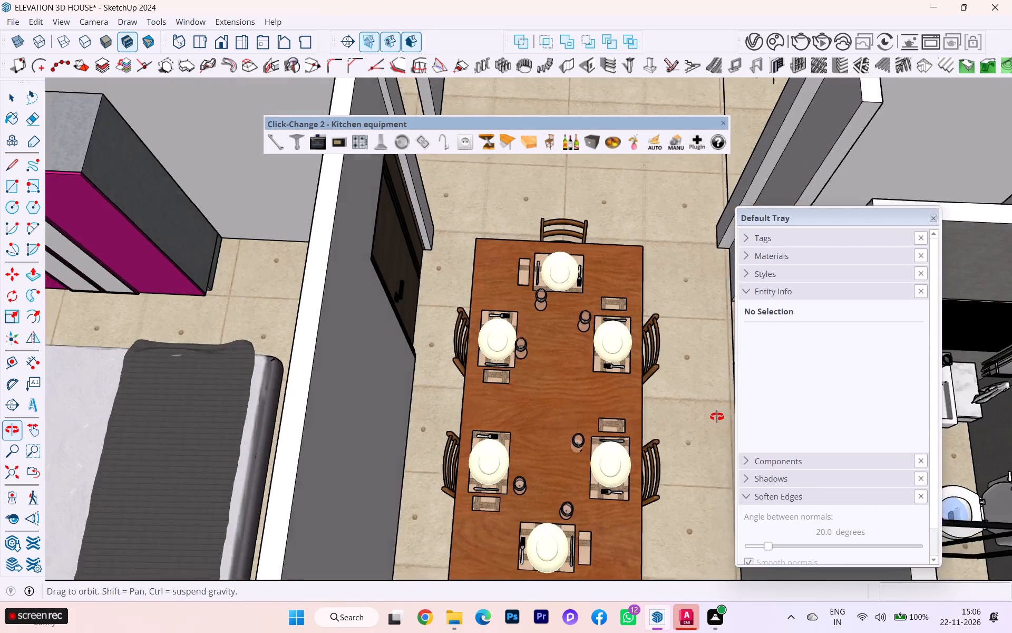
pyautogui.moveTo(717, 417); pyautogui.dragTo(757, 409, button='middle')
pyautogui.scroll(-2, 598, 392)
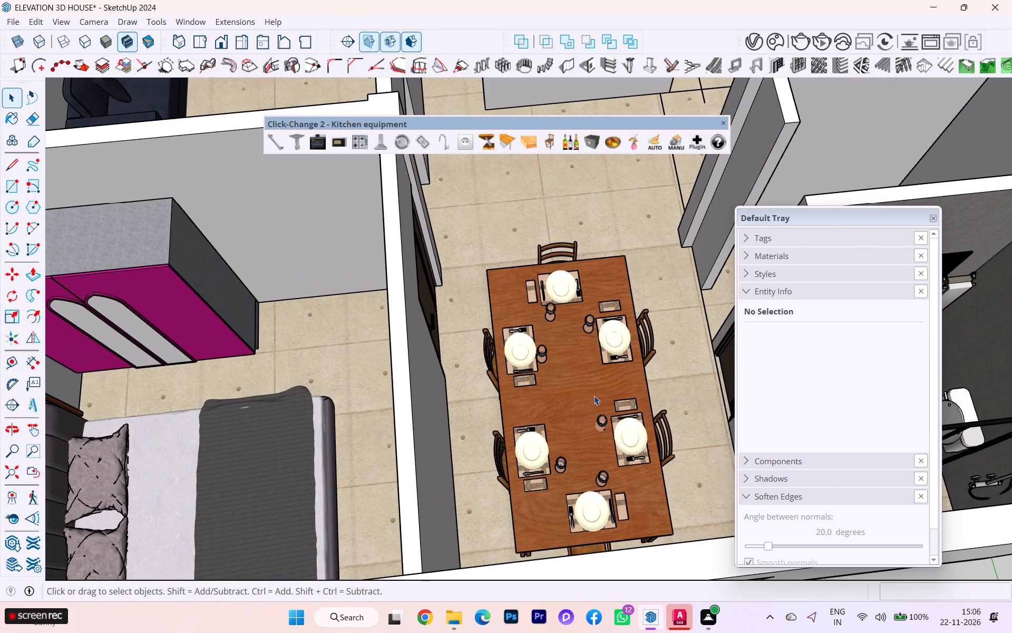
pyautogui.scroll(1, 605, 389)
pyautogui.scroll(-4, 606, 389)
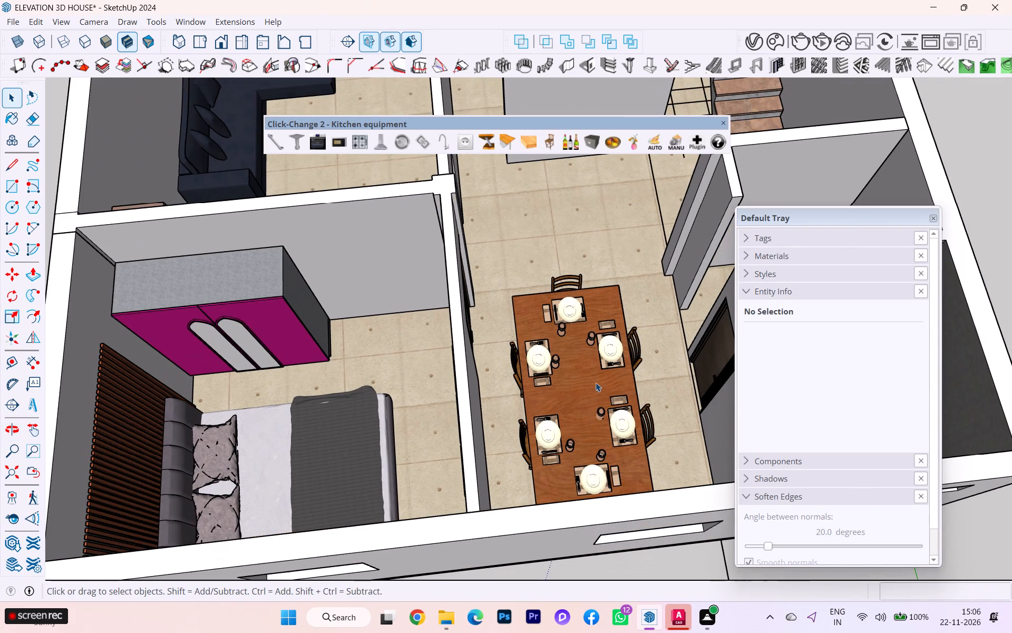
# Review the furnished ground floor as a whole, checking the dining area against the bedroom, living room, kitchen and stairs.
pyautogui.scroll(3, 593, 367)
pyautogui.scroll(-3, 593, 367)
pyautogui.scroll(1, 591, 368)
pyautogui.scroll(-10, 586, 369)
pyautogui.scroll(1, 566, 373)
pyautogui.scroll(-1, 566, 373)
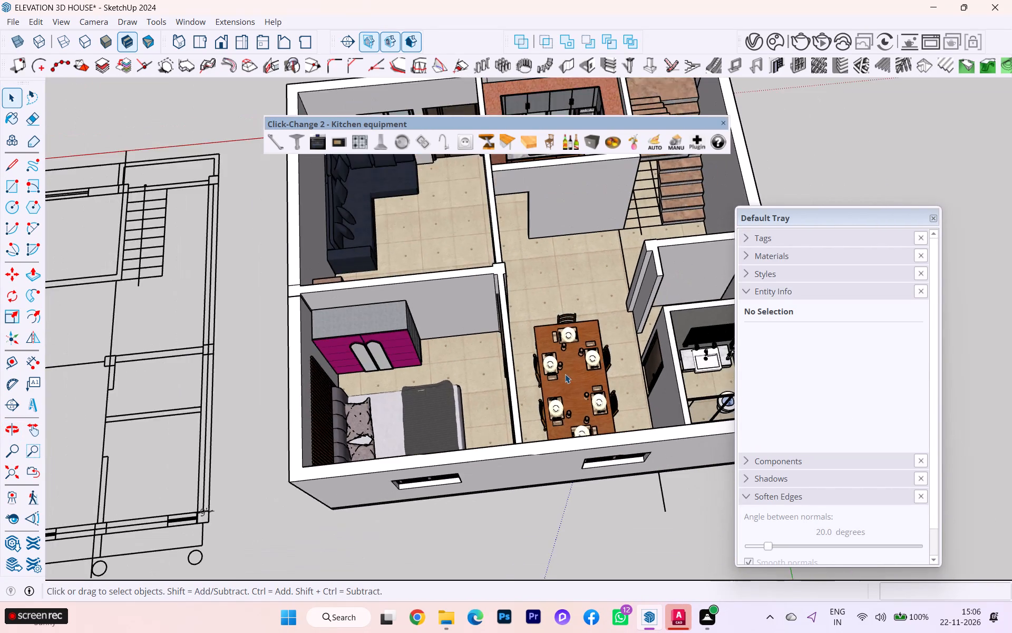
pyautogui.scroll(-2, 565, 374)
pyautogui.scroll(3, 517, 210)
pyautogui.scroll(-1, 517, 210)
pyautogui.scroll(1, 517, 210)
pyautogui.scroll(3, 411, 214)
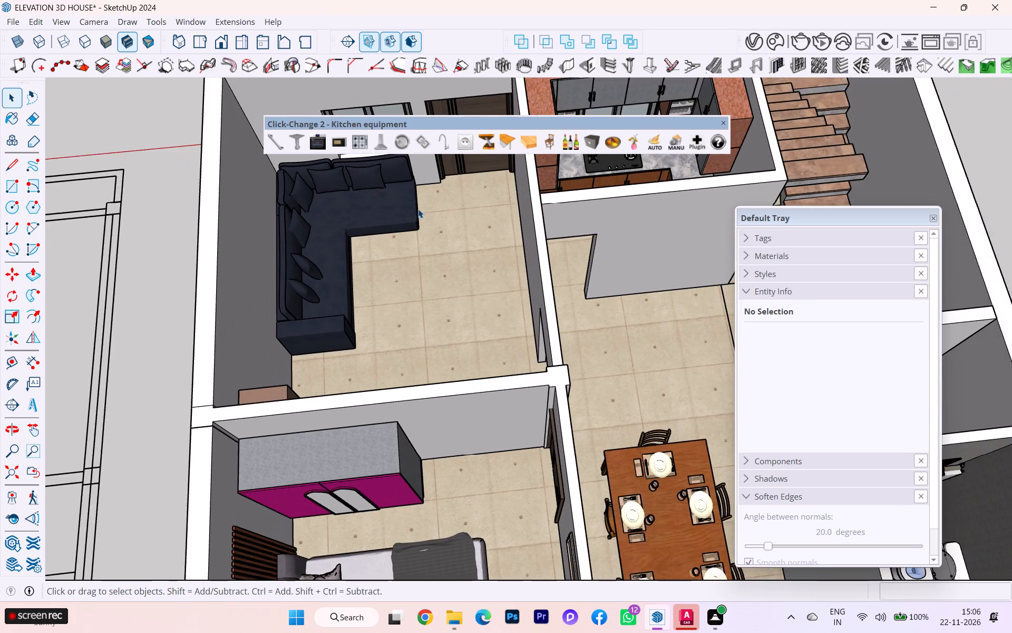
pyautogui.scroll(-3, 419, 211)
pyautogui.moveTo(426, 224); pyautogui.dragTo(595, 228, button='middle')
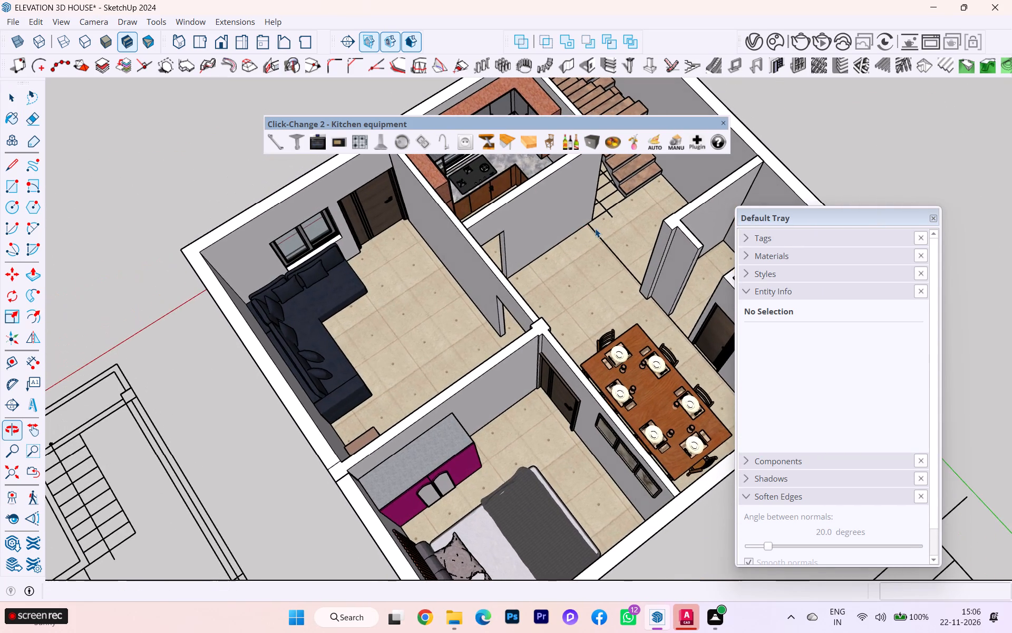
pyautogui.scroll(-4, 595, 228)
pyautogui.moveTo(419, 236); pyautogui.dragTo(741, 255, button='middle')
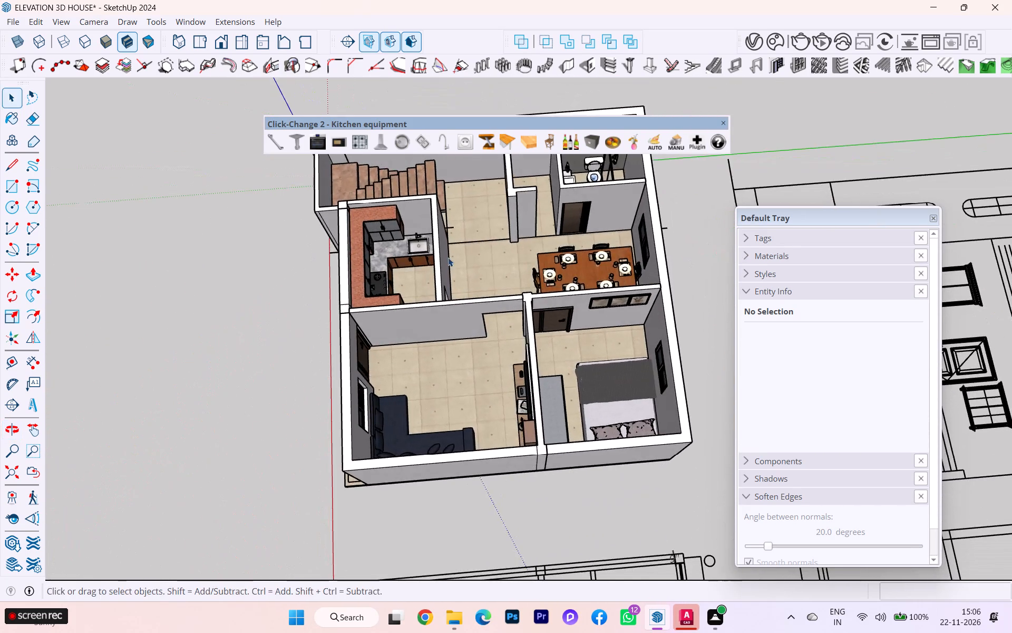
pyautogui.moveTo(472, 260); pyautogui.dragTo(809, 275, button='middle')
pyautogui.scroll(-1, 406, 254)
pyautogui.moveTo(413, 258); pyautogui.dragTo(687, 169, button='middle')
pyautogui.scroll(3, 379, 337)
pyautogui.moveTo(478, 316); pyautogui.dragTo(578, 301, button='middle')
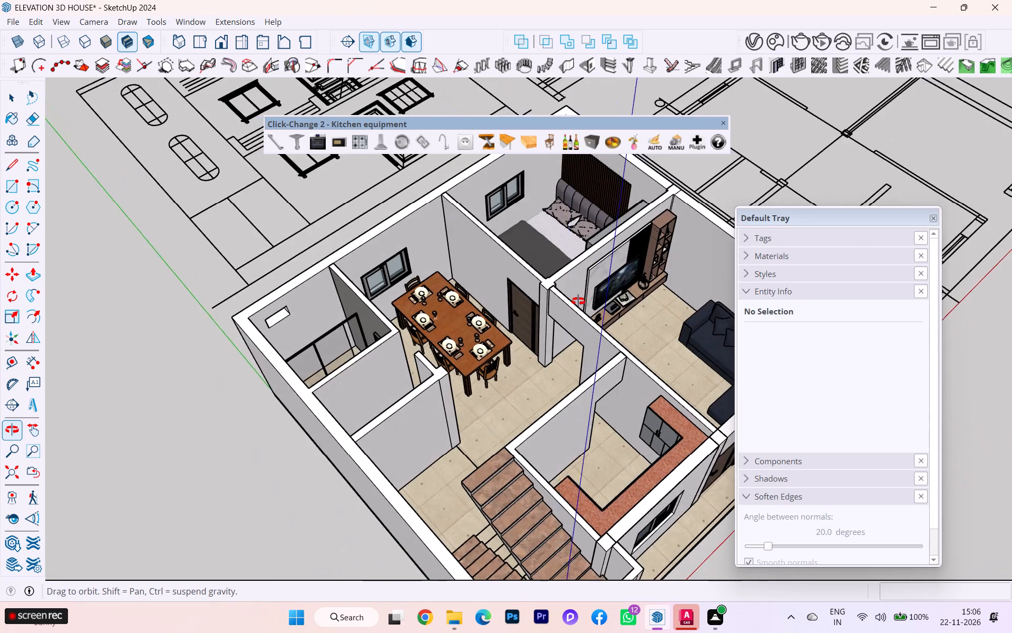
pyautogui.moveTo(578, 301); pyautogui.dragTo(791, 338, button='middle')
pyautogui.scroll(-1, 482, 308)
pyautogui.moveTo(482, 308); pyautogui.dragTo(625, 304, button='middle')
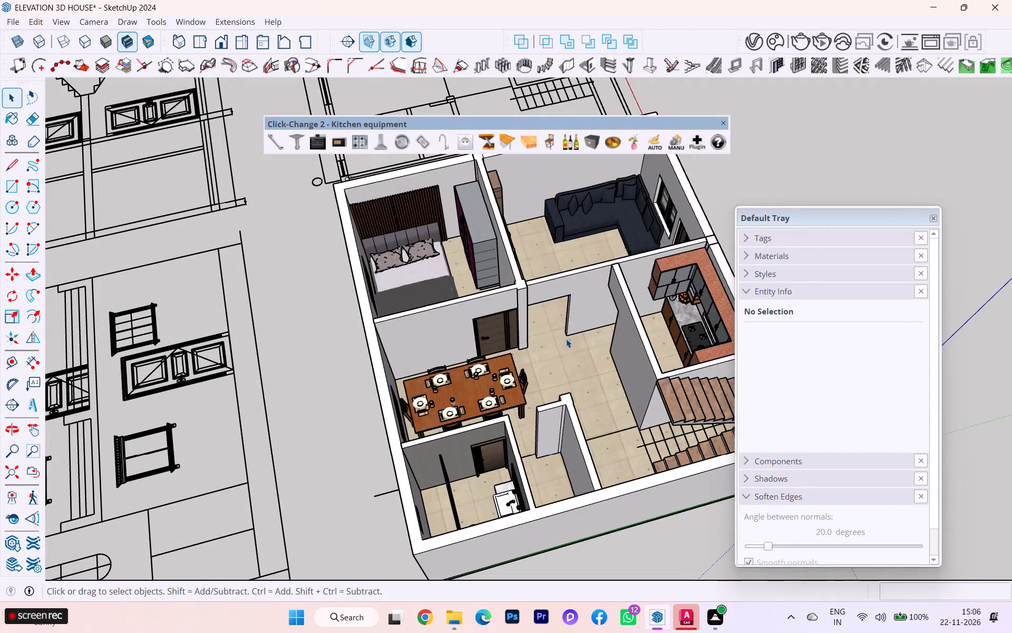
# Delete the six-seat dinner table component from the dining room.
pyautogui.scroll(2, 508, 383)
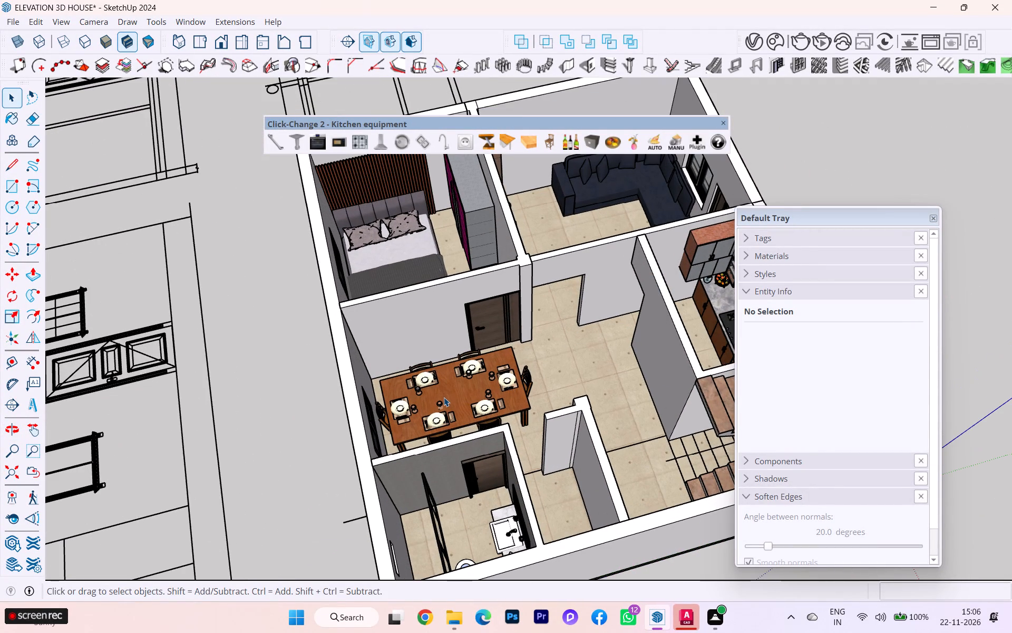
pyautogui.click(444, 397)
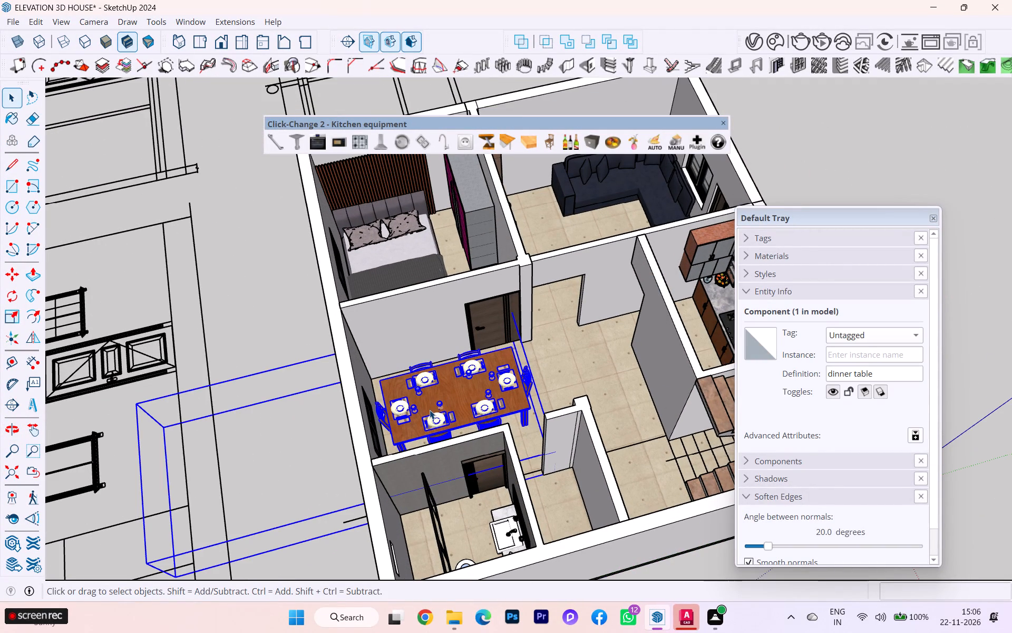
pyautogui.press('Delete')
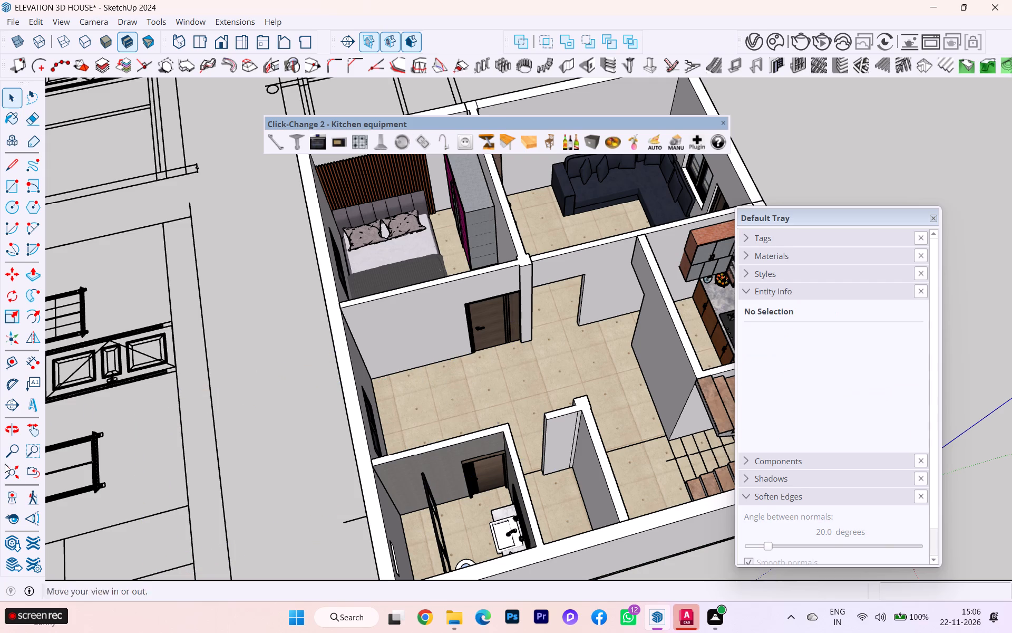
# Open 3D Warehouse and search its models for DINNER TABLE SET.
pyautogui.click(11, 538)
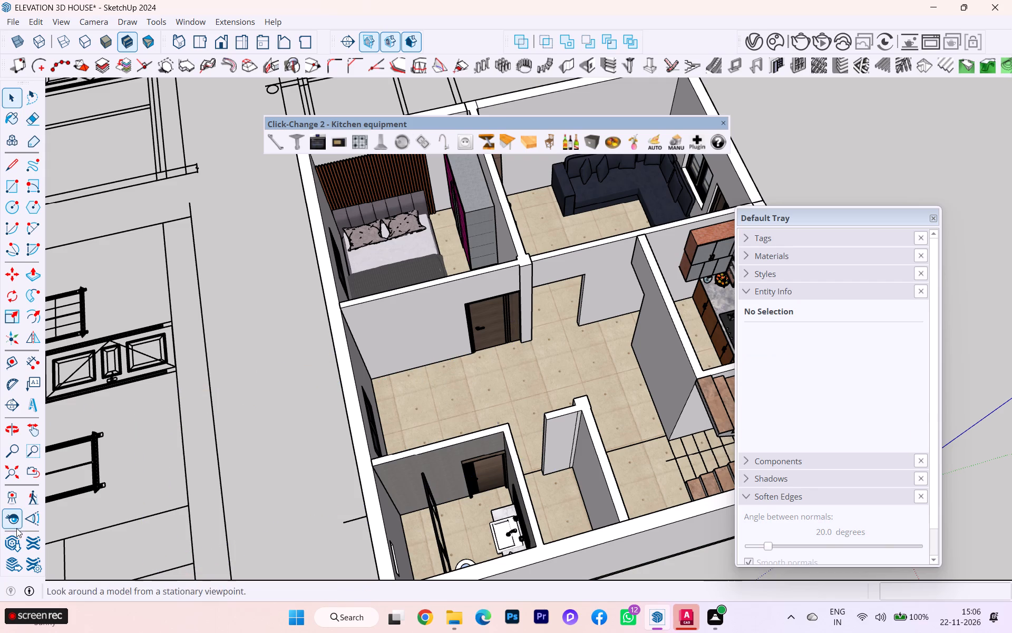
pyautogui.click(12, 542)
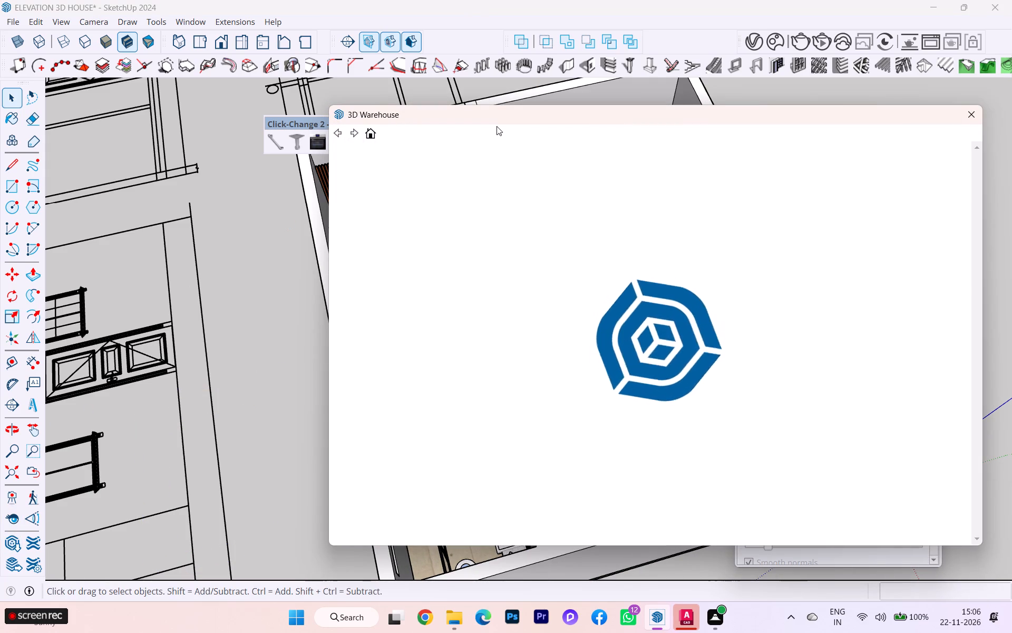
pyautogui.moveTo(493, 116); pyautogui.dragTo(450, 97)
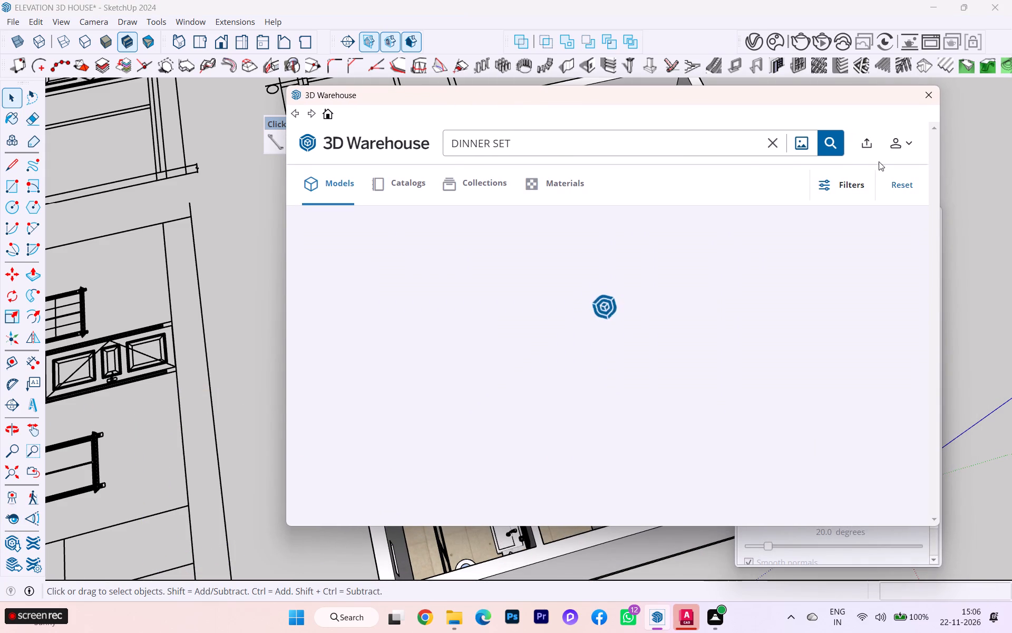
pyautogui.click(521, 136)
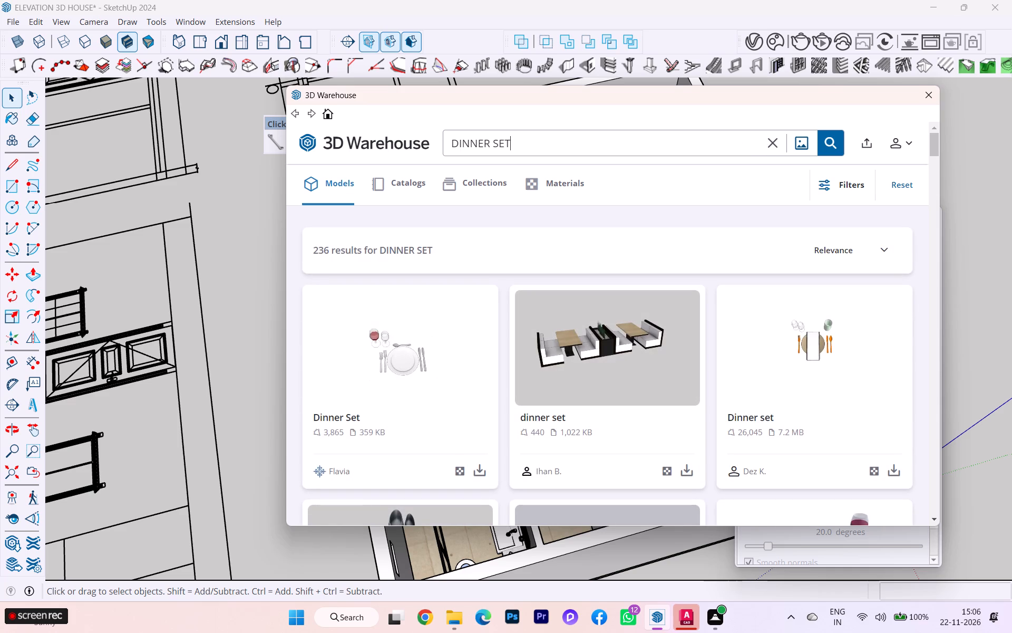
pyautogui.press('BackSpace')
pyautogui.press('BackSpace')
pyautogui.press('BackSpace')
pyautogui.write('TABLE')
pyautogui.press('space')
pyautogui.write('SET')
pyautogui.press('Return')
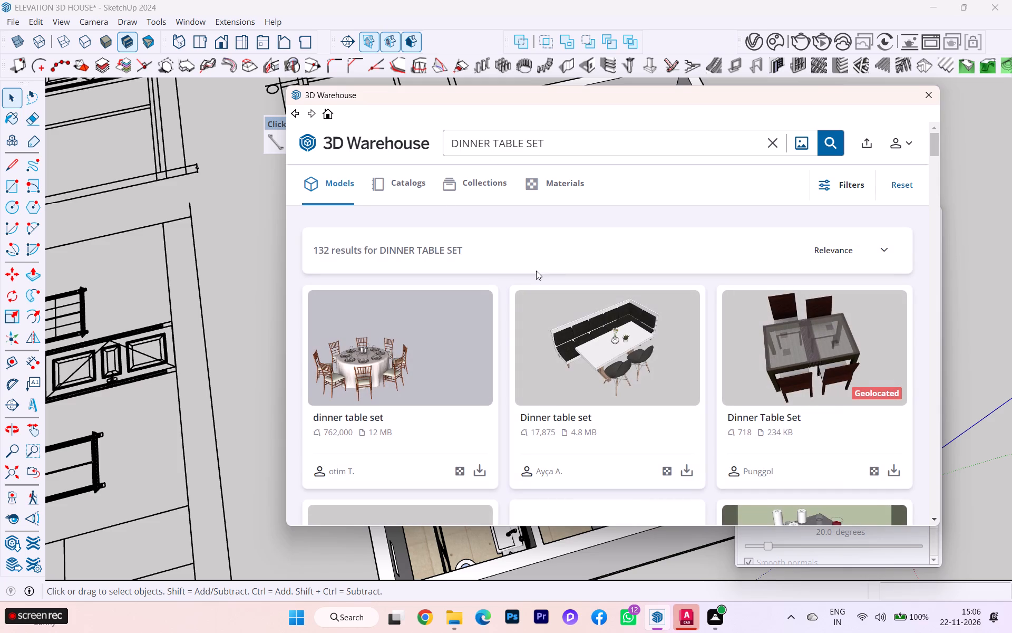
# Find the Table_Dinner_Set_Complete model in the results, load it directly into the house model and place it in the dining room.
pyautogui.scroll(-2, 516, 329)
pyautogui.scroll(-1, 562, 336)
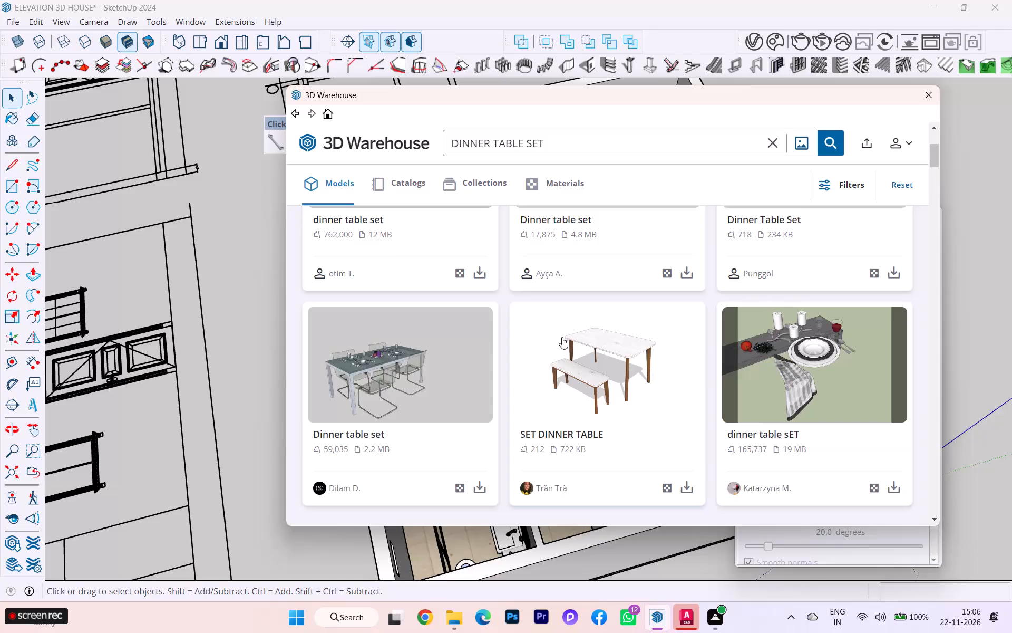
pyautogui.scroll(-2, 561, 337)
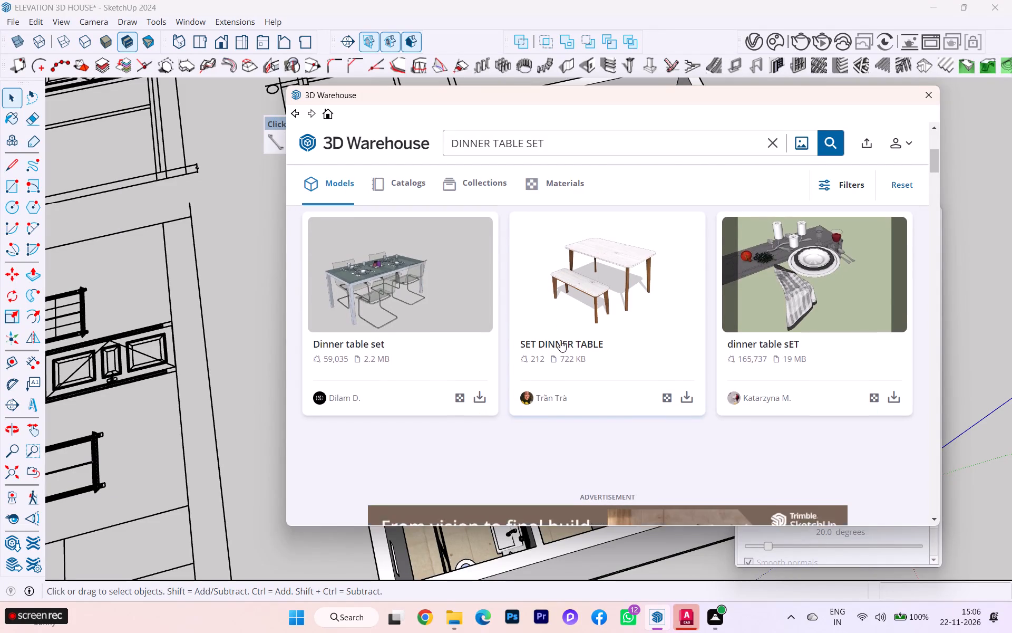
pyautogui.scroll(-3, 560, 341)
pyautogui.scroll(1, 560, 341)
pyautogui.scroll(-5, 560, 341)
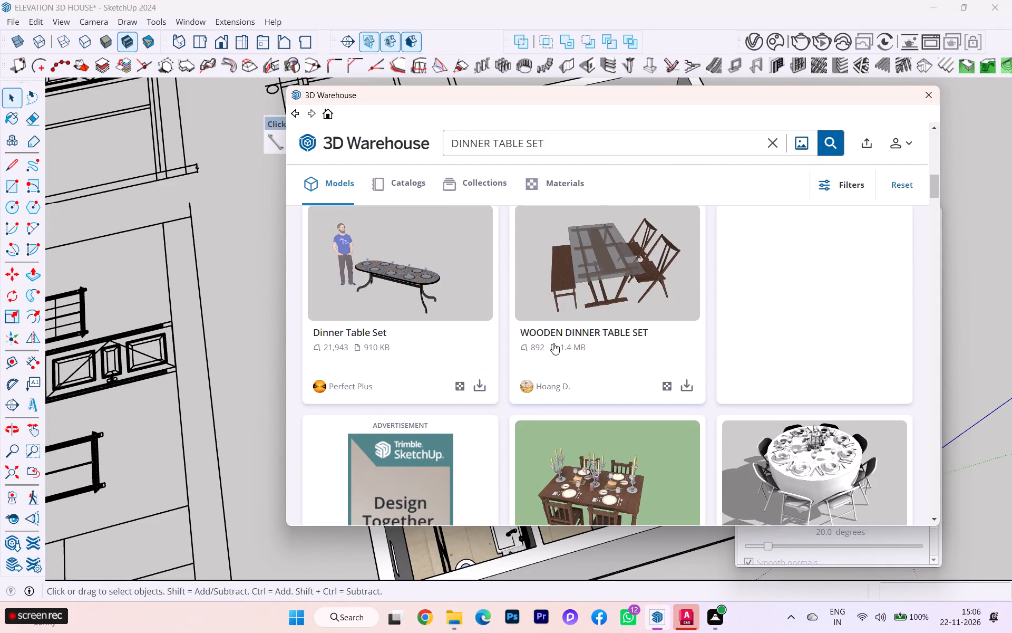
pyautogui.scroll(-1, 553, 343)
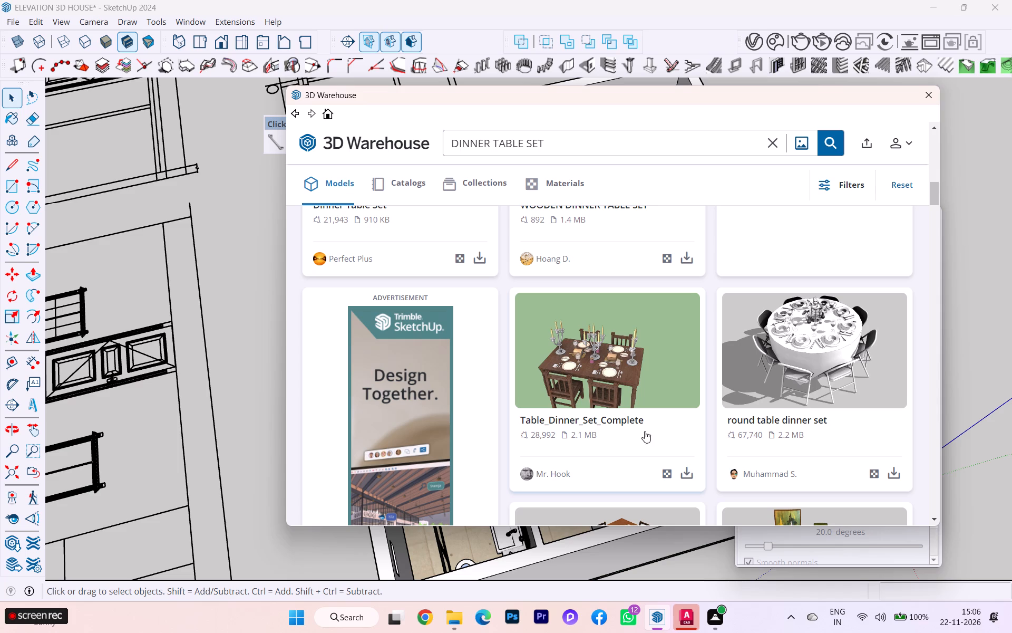
pyautogui.click(685, 474)
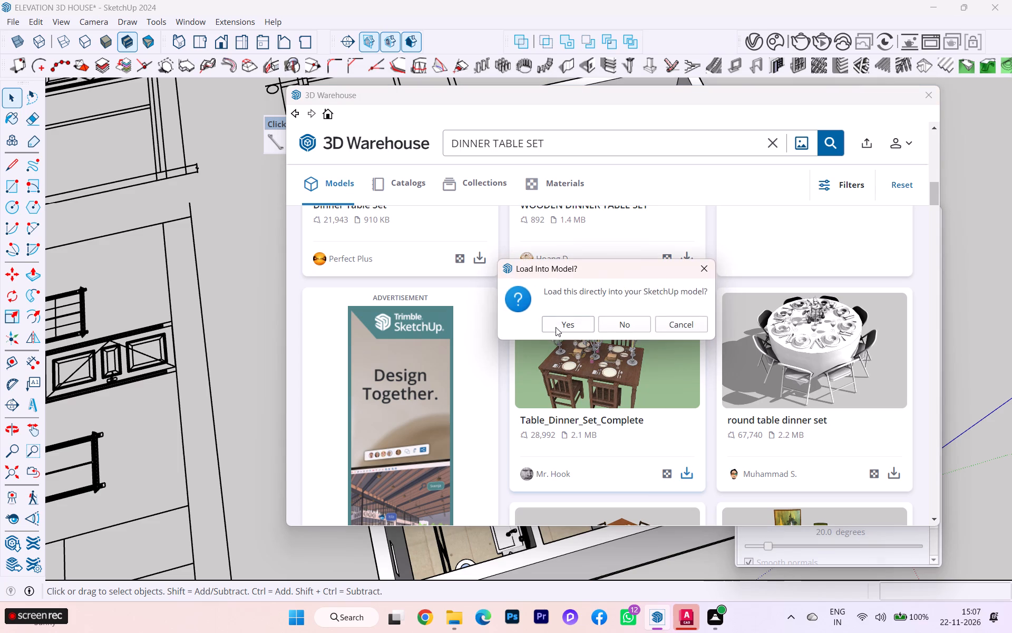
pyautogui.click(556, 328)
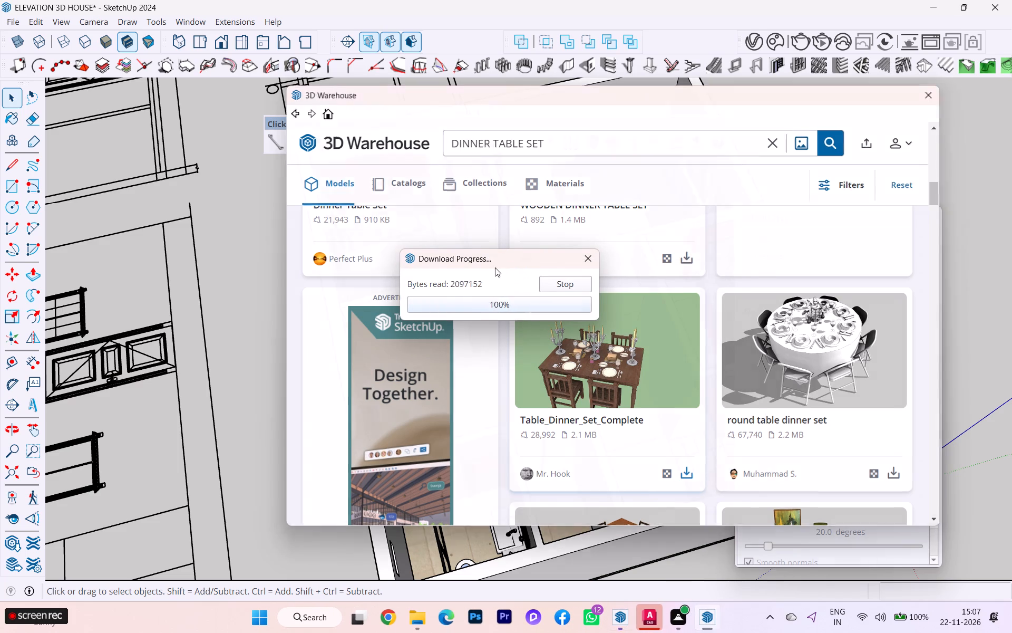
pyautogui.click(606, 334)
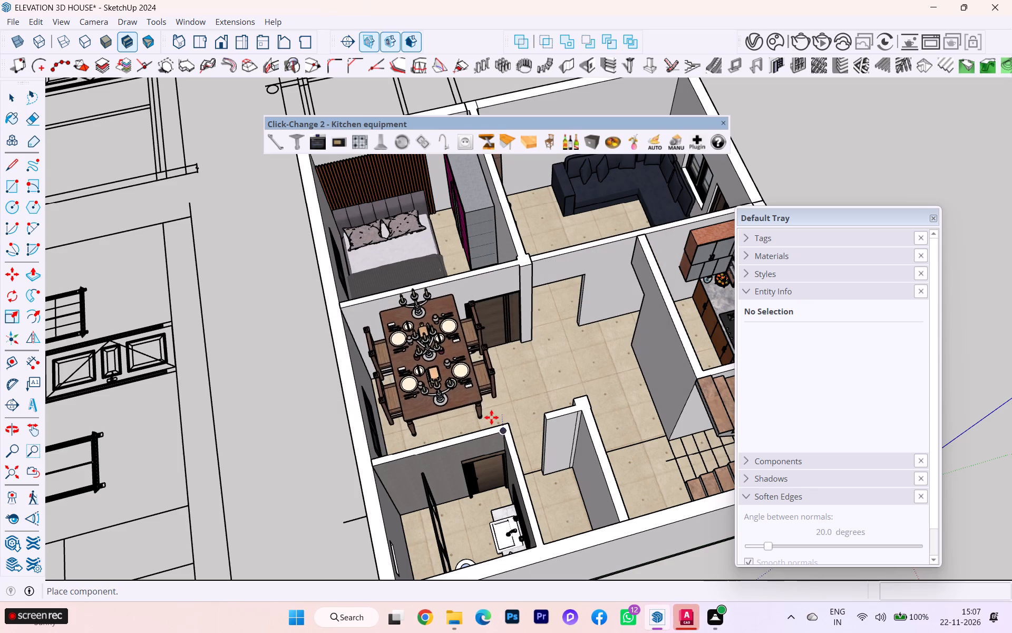
pyautogui.click(491, 417)
# Lower the new dinner table set about 12' 6" along the blue axis onto the dining room floor.
pyautogui.scroll(-1, 521, 421)
pyautogui.moveTo(521, 421); pyautogui.dragTo(281, 373, button='middle')
pyautogui.scroll(3, 380, 256)
pyautogui.scroll(-1, 382, 254)
pyautogui.scroll(4, 383, 254)
pyautogui.click(407, 262)
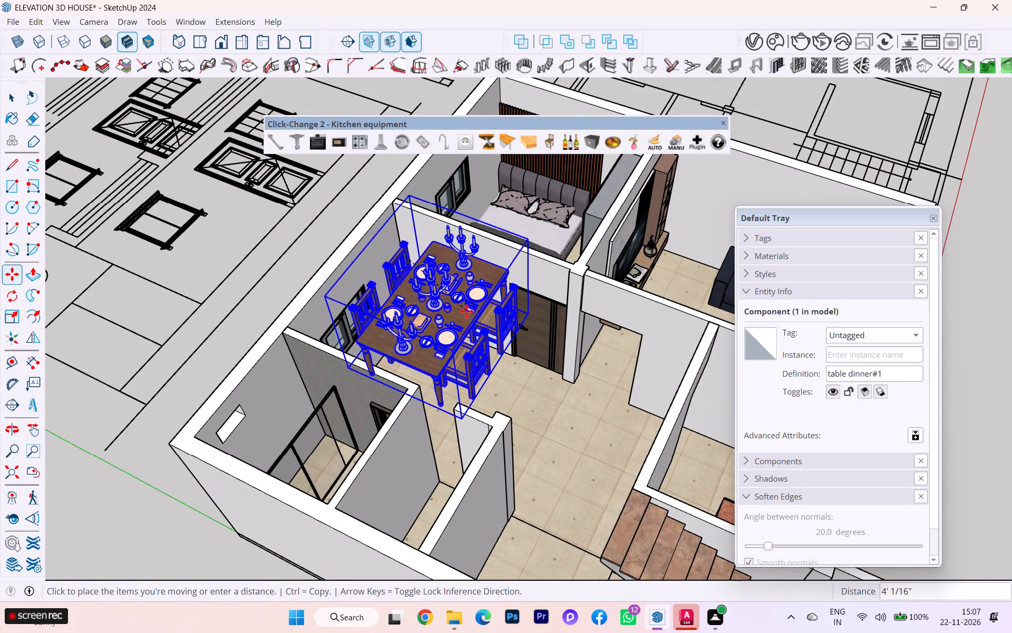
pyautogui.press('Up')
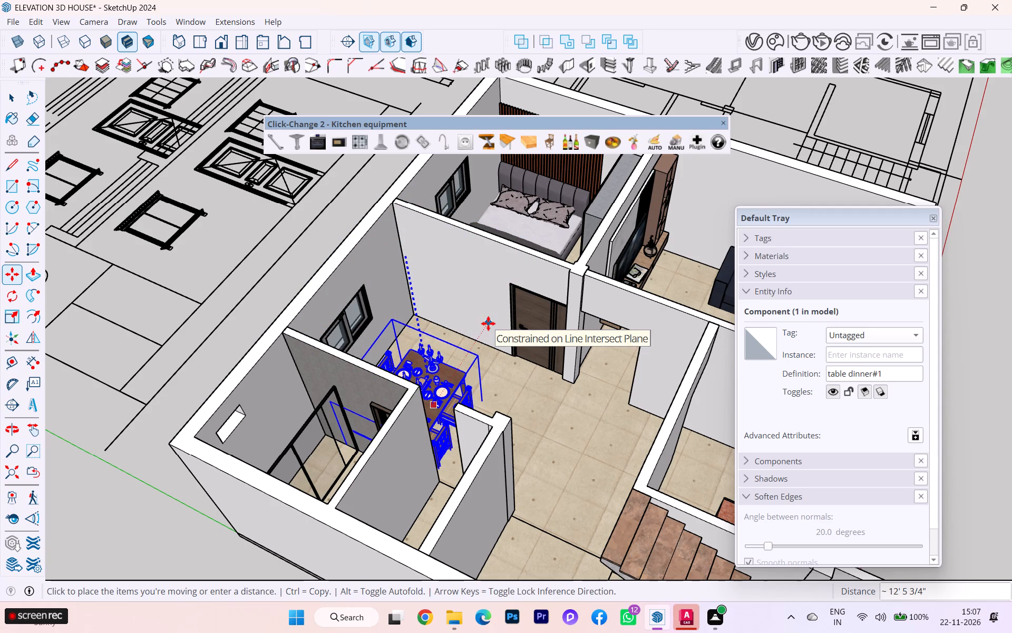
pyautogui.click(488, 323)
# Move the dinner table set lengthwise toward the bedroom-side wall, clear of the bathroom wall.
pyautogui.scroll(5, 450, 347)
pyautogui.moveTo(430, 366); pyautogui.dragTo(263, 381, button='middle')
pyautogui.scroll(4, 359, 351)
pyautogui.scroll(-2, 443, 351)
pyautogui.scroll(2, 443, 351)
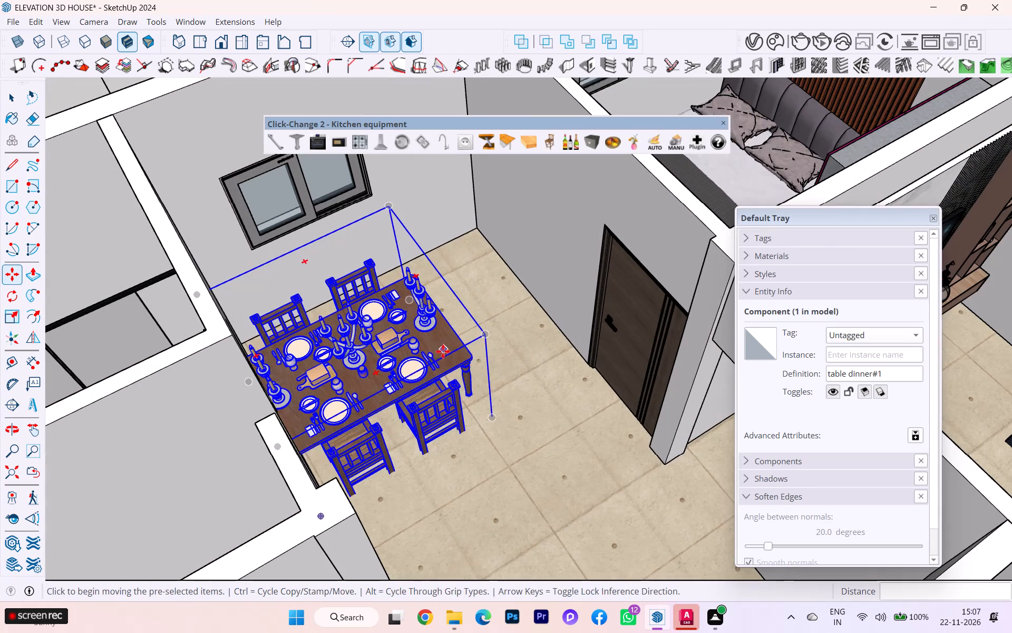
pyautogui.click(378, 395)
pyautogui.click(431, 358)
# Move the dinner table set 10" toward the window wall and clear the selection.
pyautogui.scroll(-1, 433, 358)
pyautogui.moveTo(435, 358); pyautogui.dragTo(546, 376, button='middle')
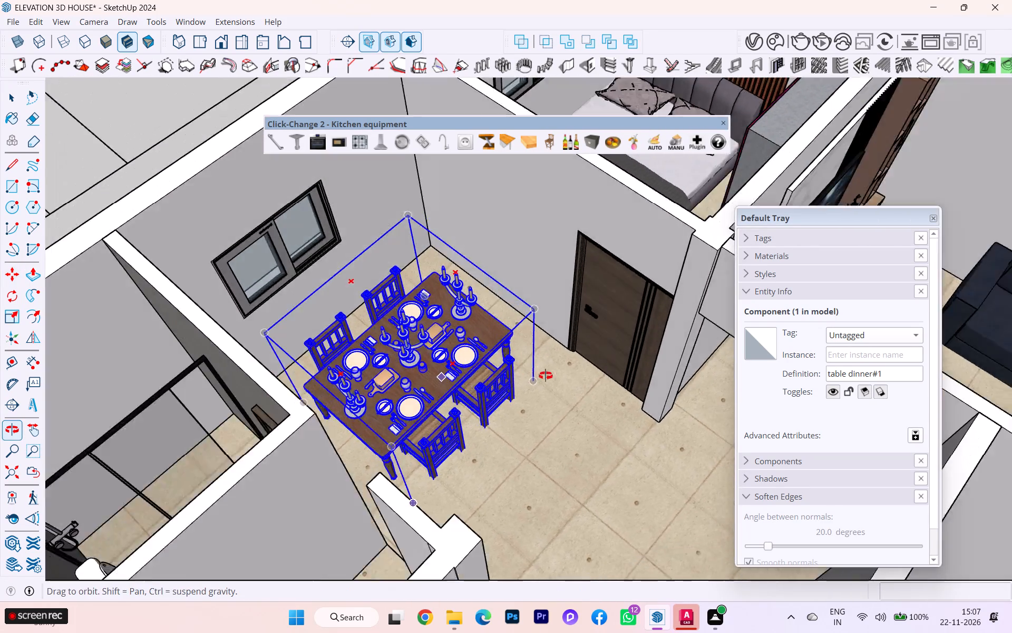
pyautogui.moveTo(546, 376); pyautogui.dragTo(575, 376, button='middle')
pyautogui.scroll(4, 383, 380)
pyautogui.moveTo(381, 385); pyautogui.dragTo(499, 402, button='middle')
pyautogui.scroll(6, 373, 402)
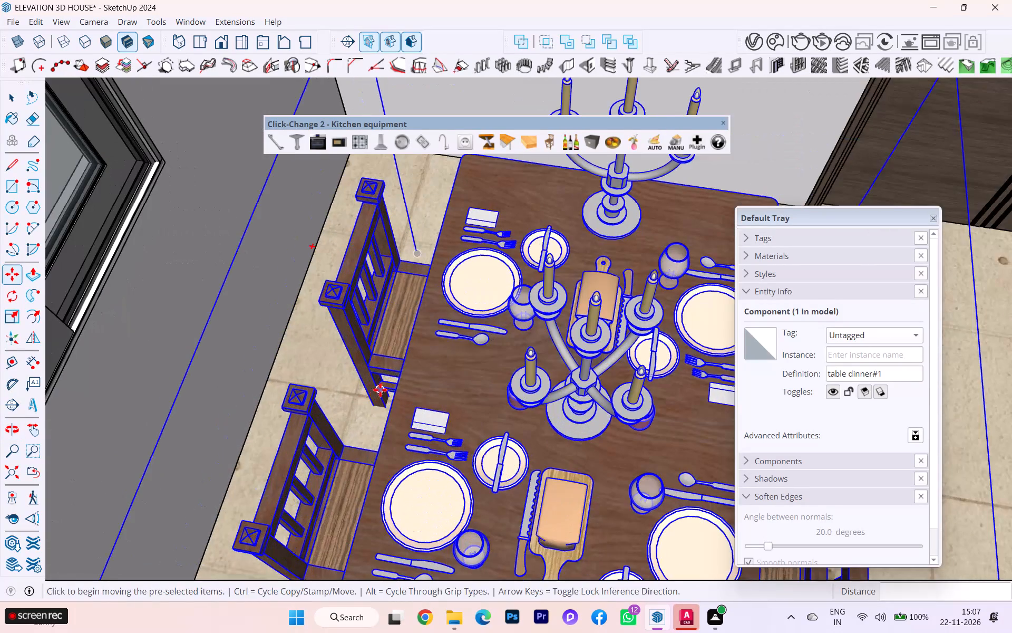
pyautogui.click(393, 382)
pyautogui.click(330, 370)
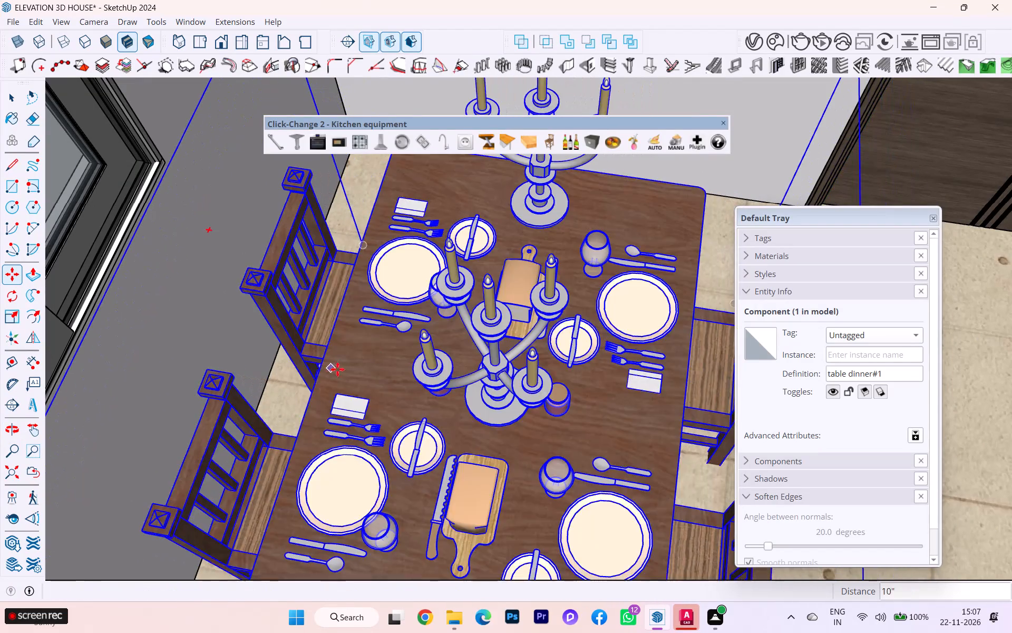
pyautogui.scroll(-7, 449, 325)
pyautogui.moveTo(466, 318); pyautogui.dragTo(530, 339, button='middle')
pyautogui.scroll(-2, 524, 337)
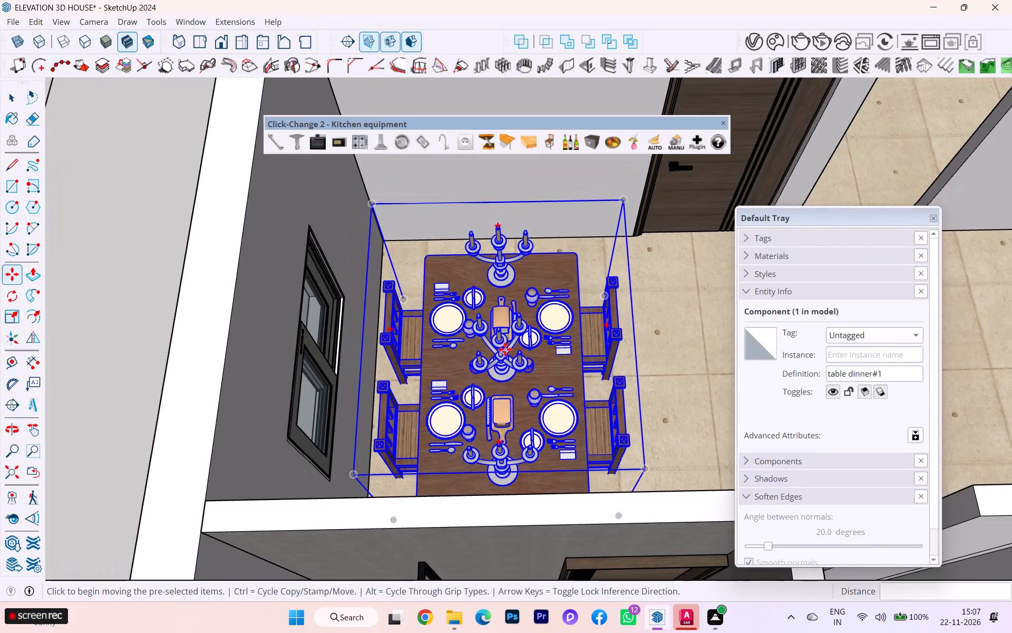
pyautogui.click(2, 95)
pyautogui.click(140, 139)
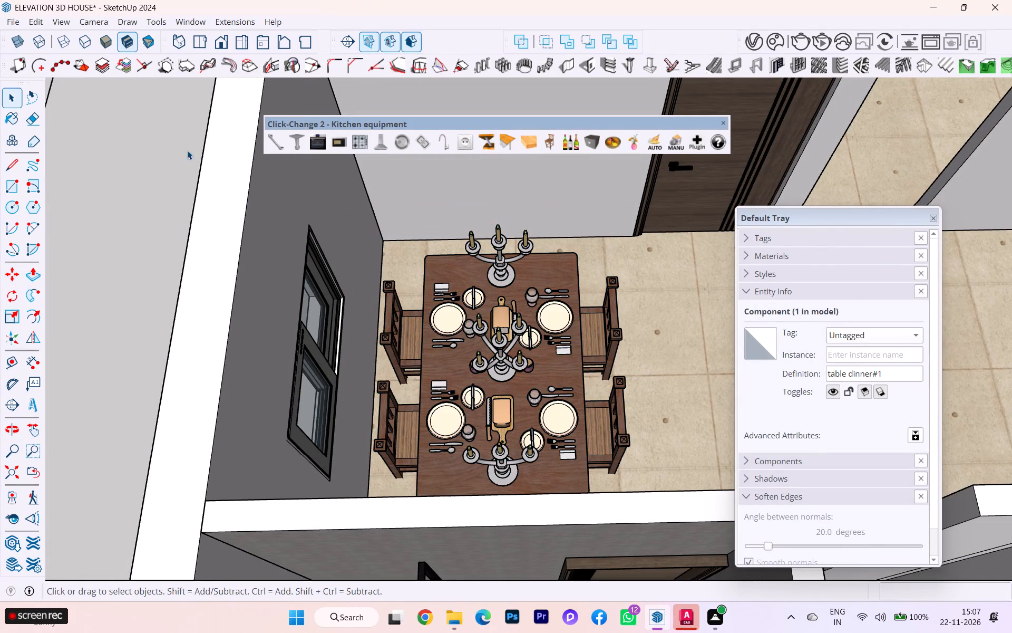
# Open the dinner table set component, delete its three candelabras from the tabletop, and close the component.
pyautogui.scroll(3, 568, 312)
pyautogui.moveTo(545, 308); pyautogui.dragTo(596, 309, button='middle')
pyautogui.scroll(-3, 593, 287)
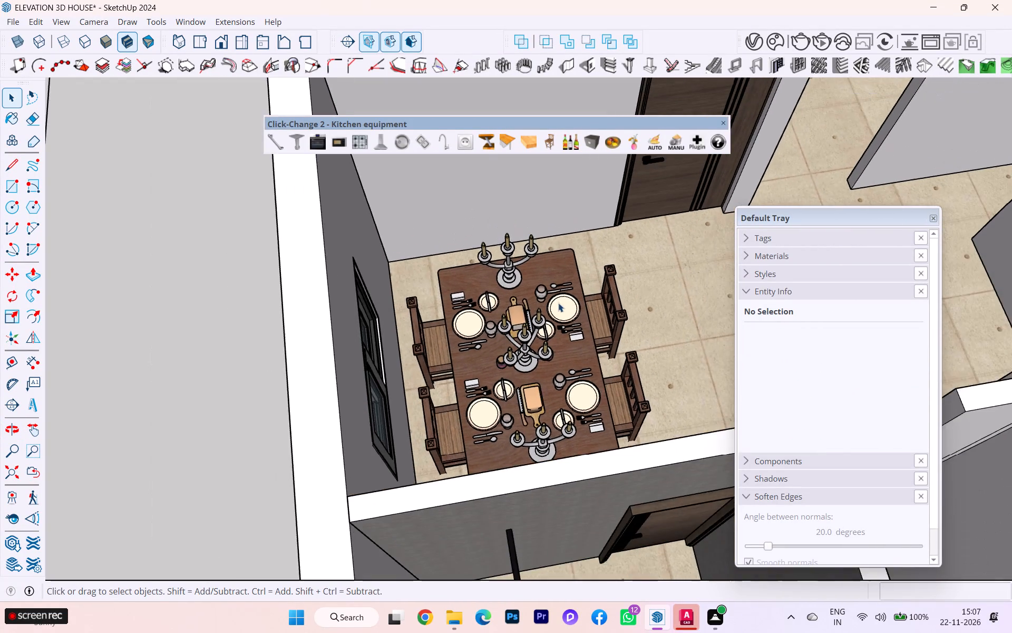
pyautogui.moveTo(393, 268); pyautogui.dragTo(154, 199, button='middle')
pyautogui.scroll(4, 608, 388)
pyautogui.scroll(-1, 589, 381)
pyautogui.moveTo(584, 381); pyautogui.dragTo(445, 346, button='middle')
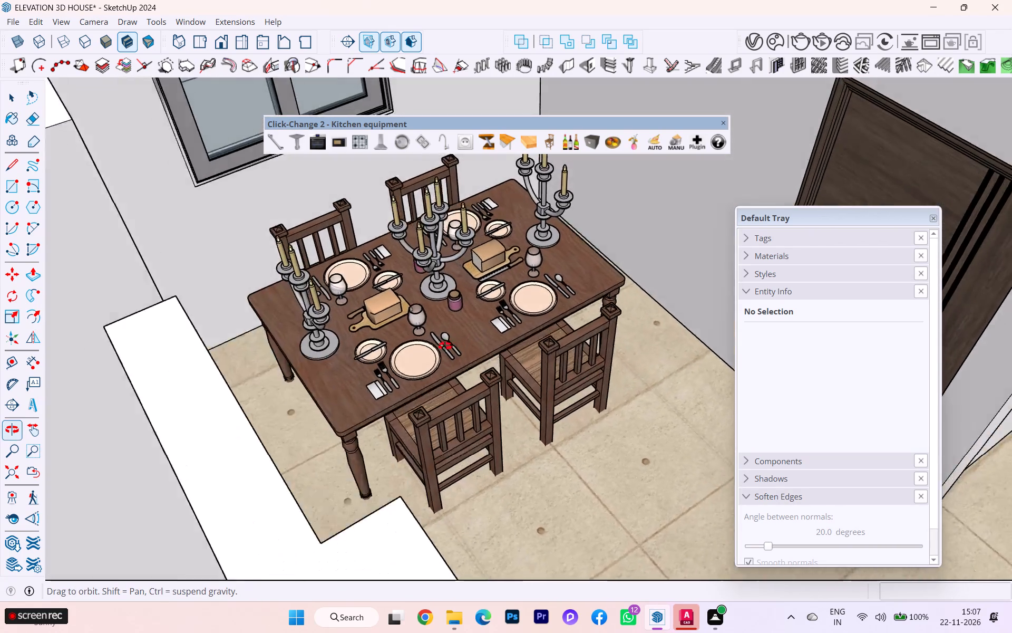
pyautogui.moveTo(445, 346); pyautogui.dragTo(374, 323, button='middle')
pyautogui.scroll(-3, 493, 314)
pyautogui.moveTo(452, 294); pyautogui.dragTo(447, 292, button='middle')
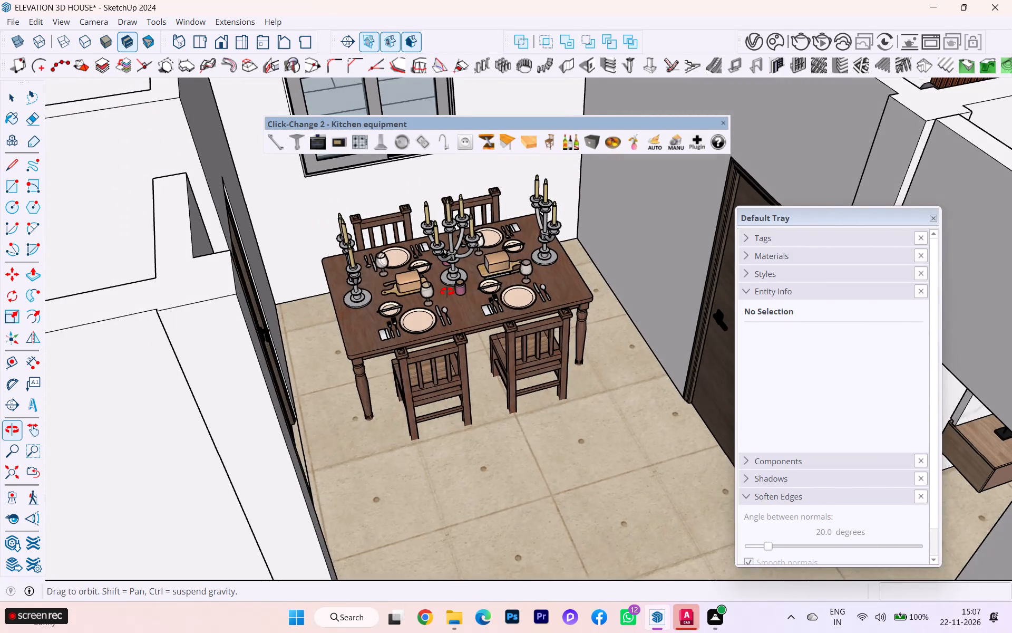
pyautogui.moveTo(447, 292); pyautogui.dragTo(377, 256, button='middle')
pyautogui.scroll(4, 495, 290)
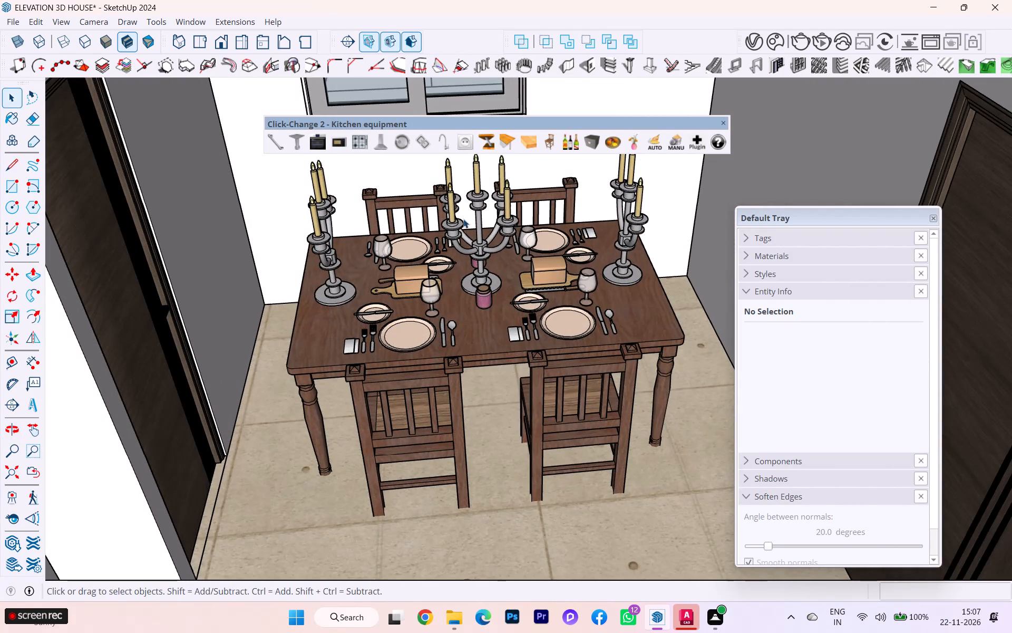
pyautogui.click(478, 198)
pyautogui.doubleClick(476, 212)
pyautogui.click(480, 209)
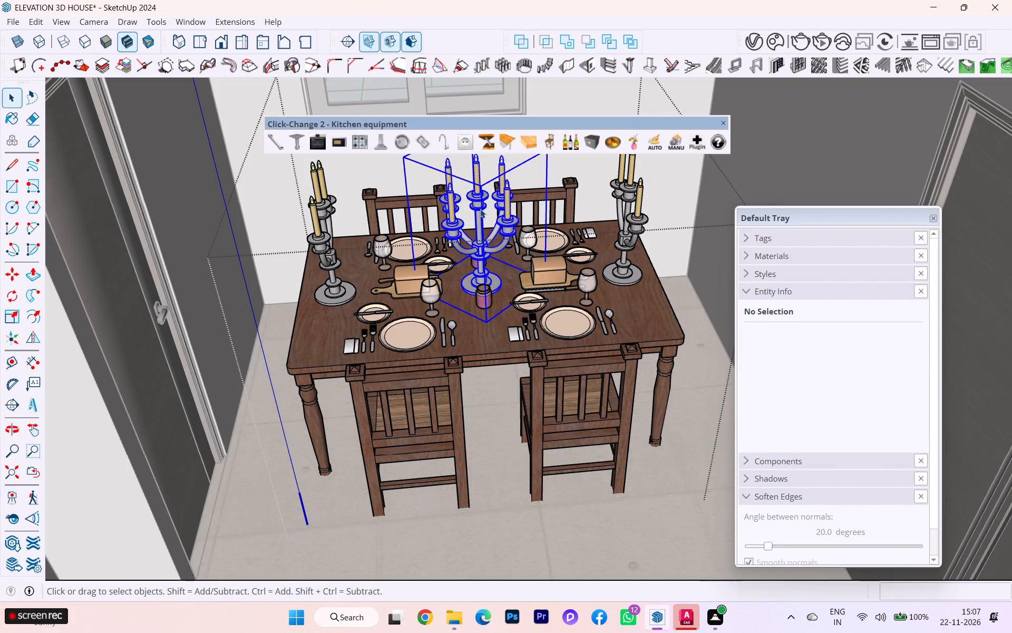
pyautogui.press('Delete')
pyautogui.click(621, 234)
pyautogui.press('Delete')
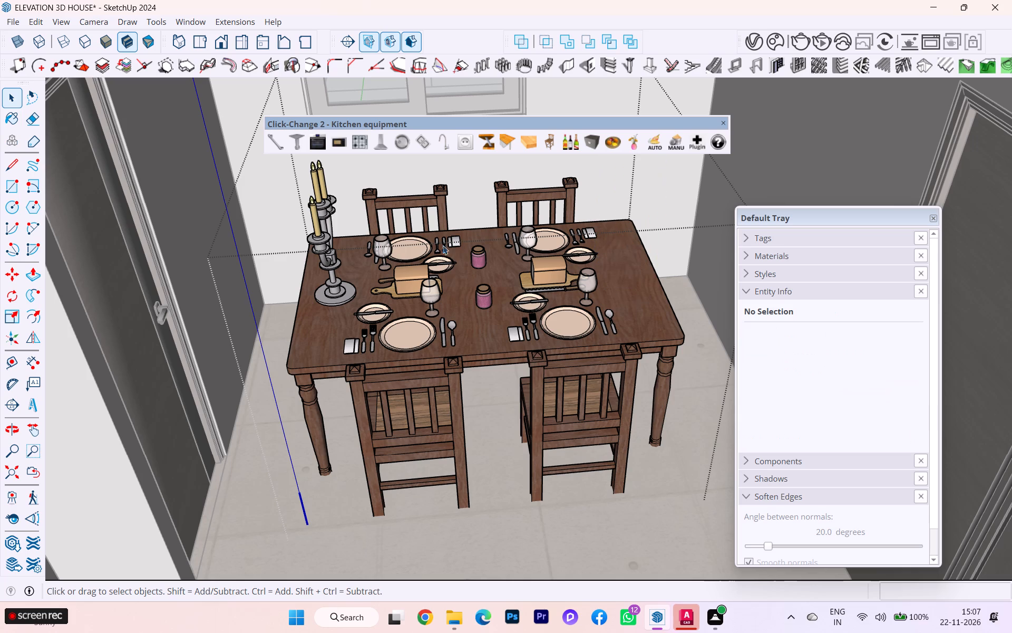
pyautogui.click(327, 227)
pyautogui.press('Delete')
pyautogui.scroll(-1, 622, 348)
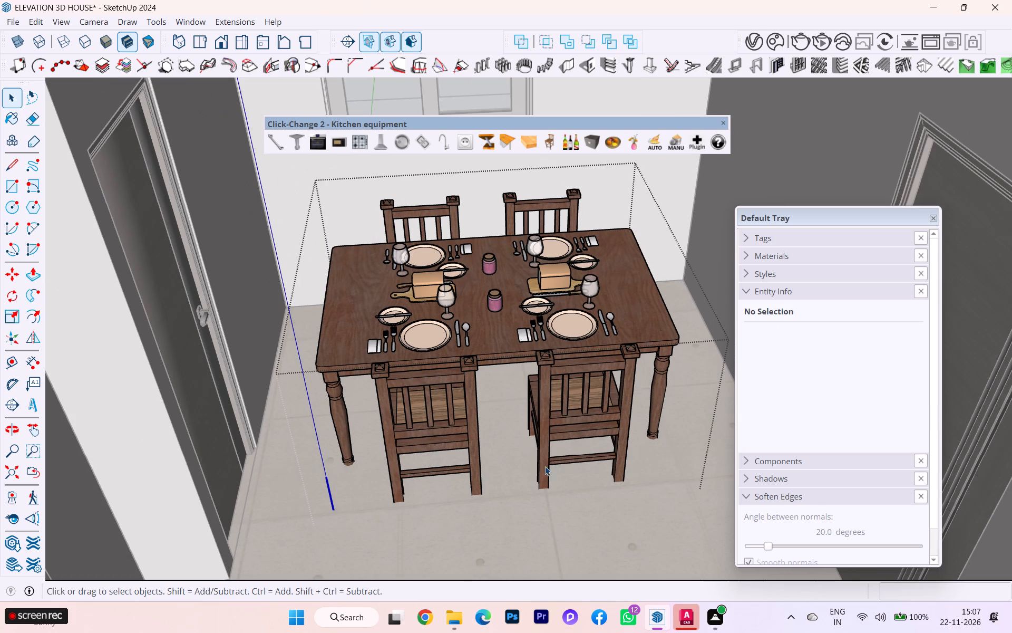
pyautogui.click(552, 515)
pyautogui.scroll(-4, 580, 430)
pyautogui.scroll(-3, 654, 285)
pyautogui.scroll(1, 653, 288)
pyautogui.scroll(-1, 652, 291)
pyautogui.scroll(1, 651, 303)
pyautogui.scroll(-2, 651, 305)
pyautogui.scroll(4, 651, 315)
pyautogui.scroll(-8, 654, 312)
pyautogui.scroll(3, 493, 255)
pyautogui.scroll(-4, 493, 255)
pyautogui.scroll(1, 566, 262)
pyautogui.scroll(-2, 566, 262)
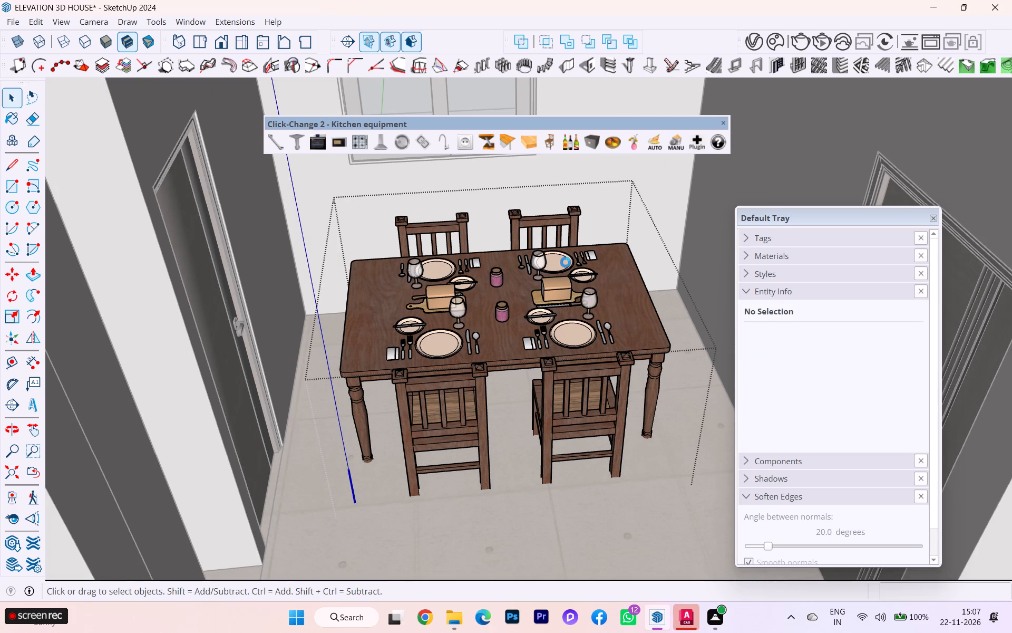
pyautogui.scroll(-5, 566, 262)
pyautogui.scroll(1, 576, 264)
pyautogui.scroll(-2, 576, 264)
pyautogui.scroll(1, 578, 264)
pyautogui.scroll(-3, 578, 264)
pyautogui.scroll(2, 583, 268)
pyautogui.scroll(-1, 583, 269)
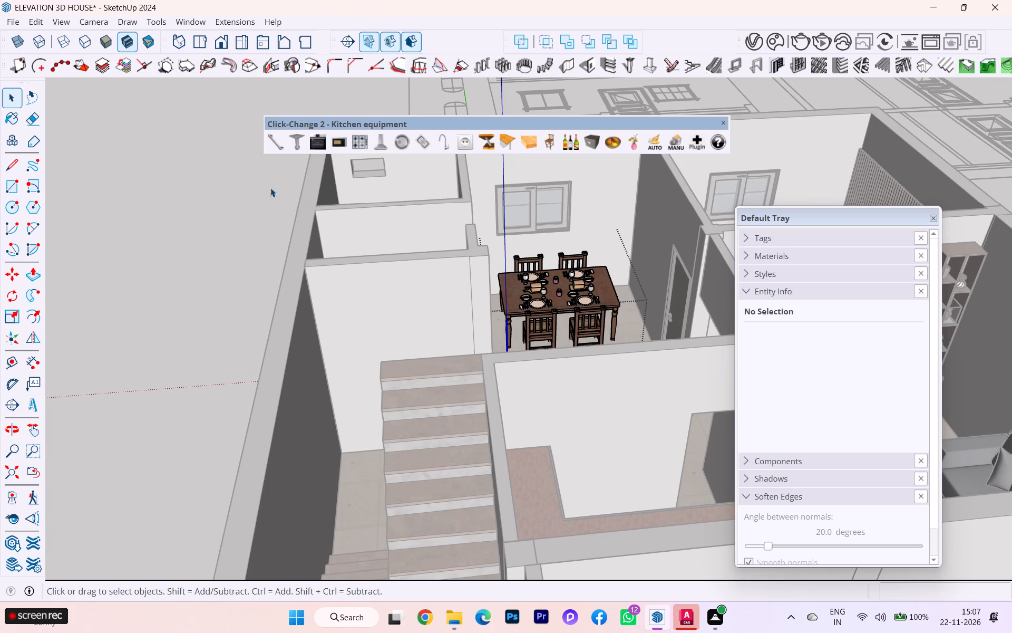
pyautogui.click(269, 187)
# Raise the dinner table set about 5" along the blue axis and clear the selection.
pyautogui.scroll(8, 681, 330)
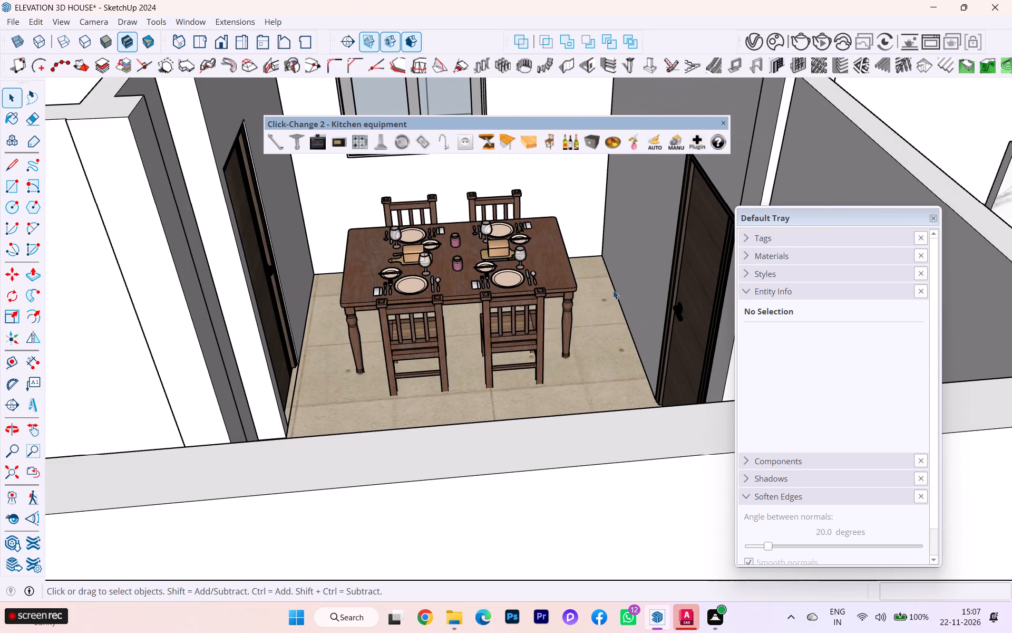
pyautogui.click(531, 290)
pyautogui.press('m')
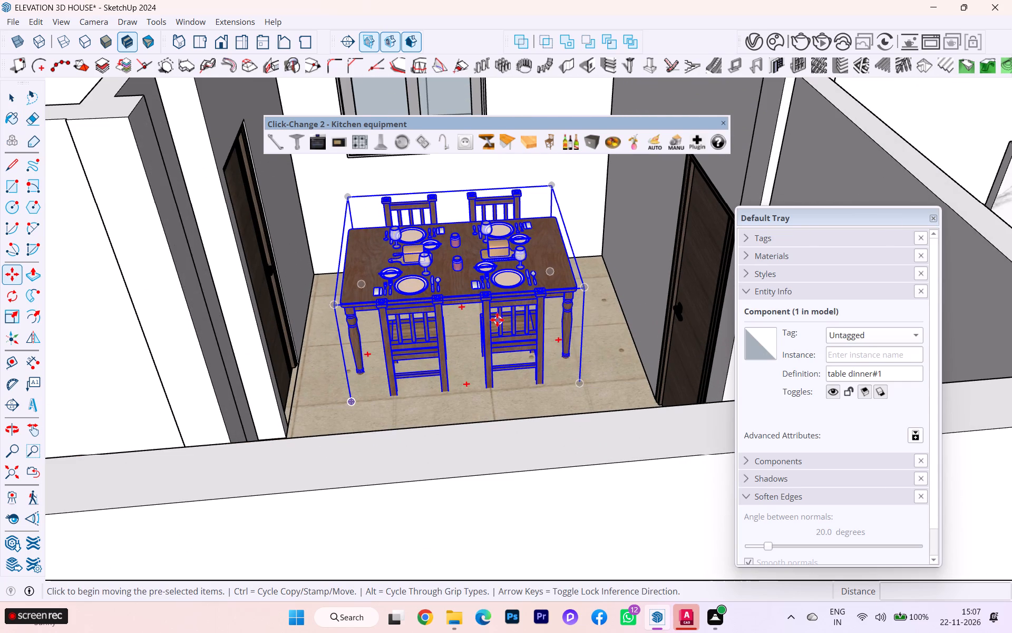
pyautogui.click(497, 320)
pyautogui.press('Up')
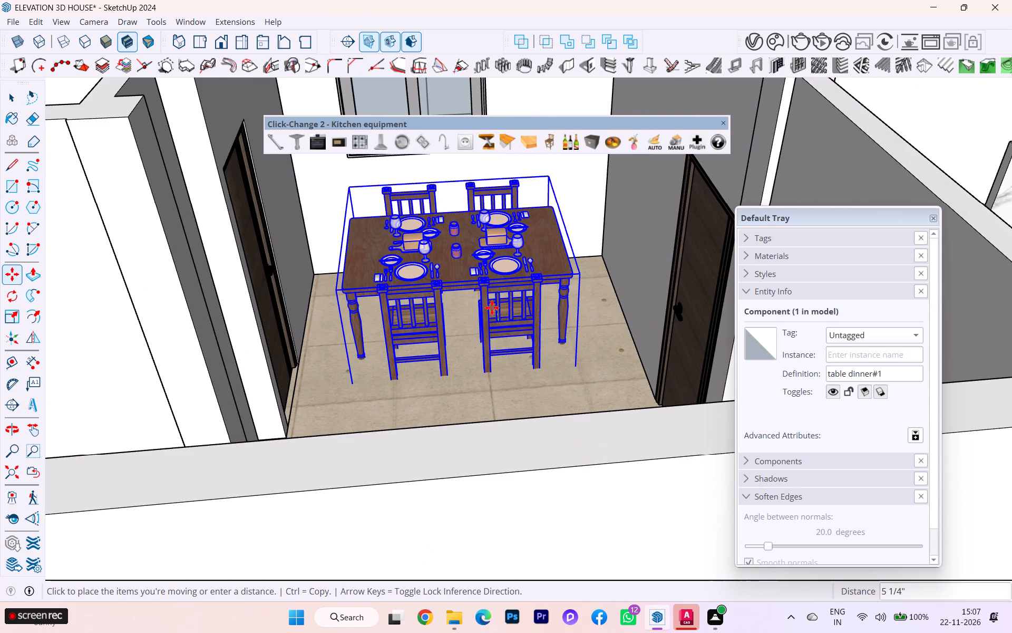
pyautogui.click(492, 305)
pyautogui.scroll(-6, 528, 324)
pyautogui.moveTo(548, 338); pyautogui.dragTo(629, 361, button='middle')
pyautogui.scroll(-1, 548, 338)
pyautogui.click(3, 93)
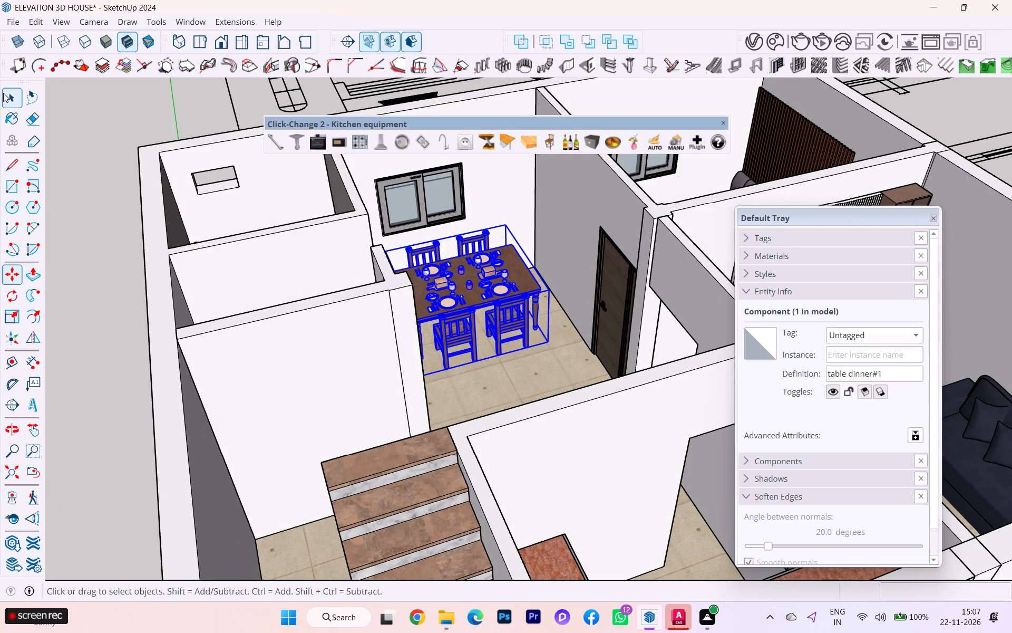
pyautogui.click(86, 97)
# Move the dinner table set about 1' 1" lengthwise toward the bedroom-side wall.
pyautogui.scroll(4, 514, 305)
pyautogui.moveTo(526, 306); pyautogui.dragTo(494, 314, button='middle')
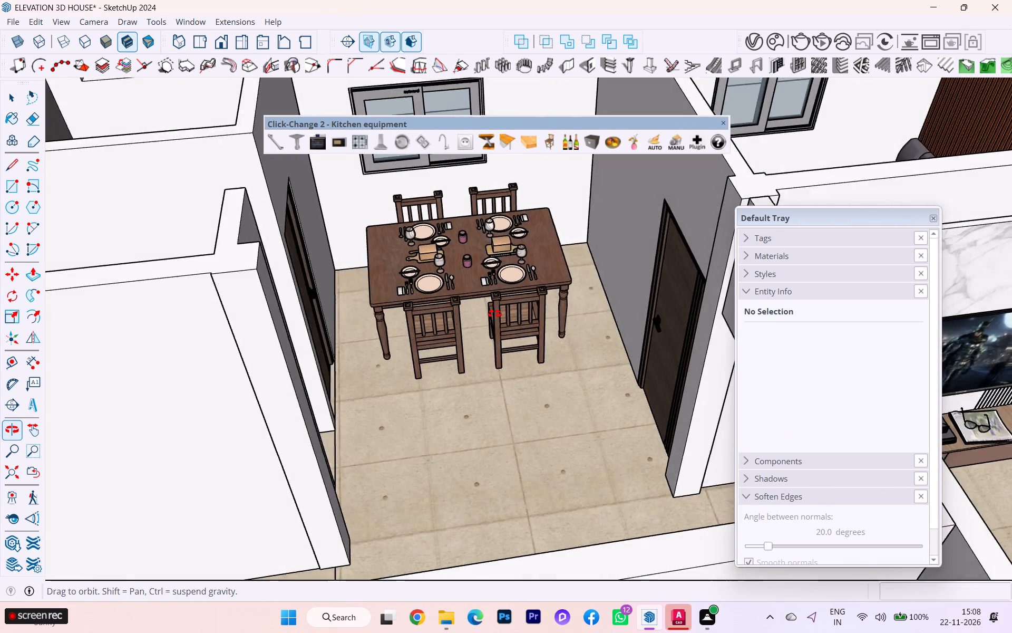
pyautogui.moveTo(494, 314); pyautogui.dragTo(553, 310, button='middle')
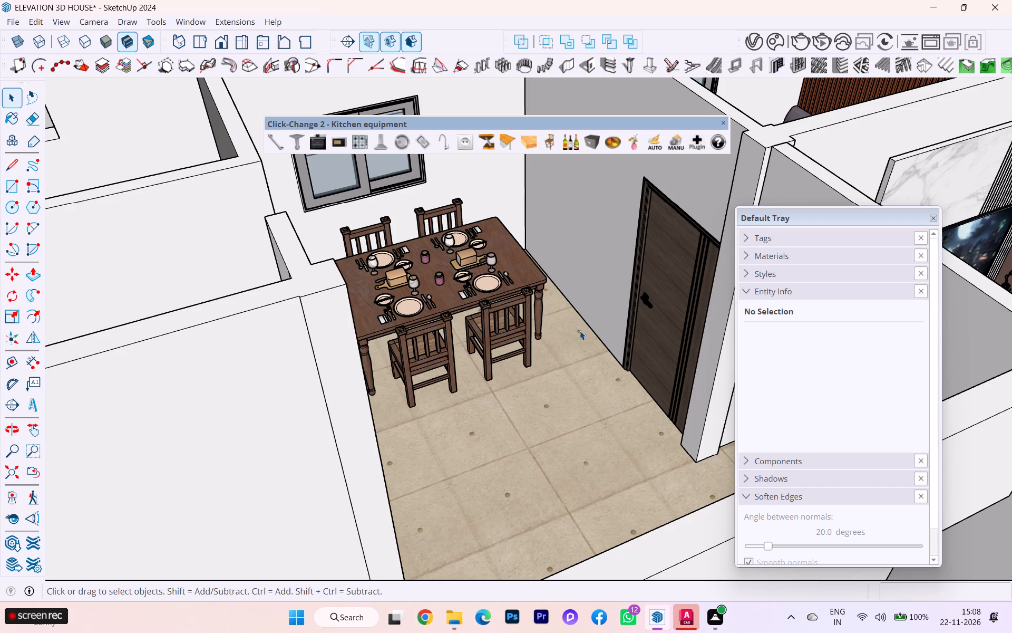
pyautogui.scroll(-3, 515, 306)
pyautogui.moveTo(541, 308); pyautogui.dragTo(400, 345, button='middle')
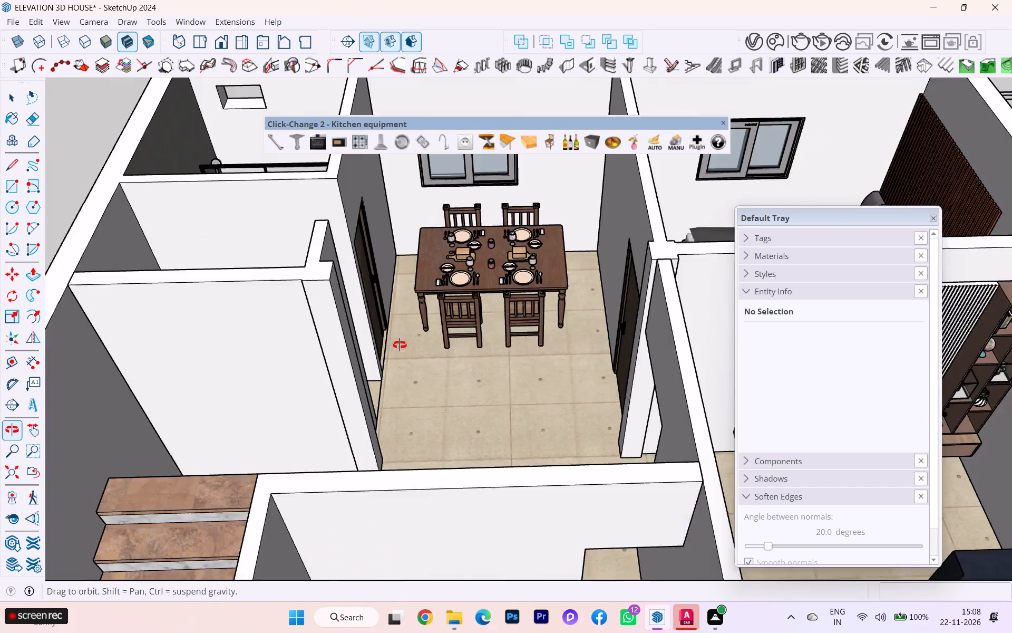
pyautogui.moveTo(400, 345); pyautogui.dragTo(388, 345, button='middle')
pyautogui.scroll(3, 464, 250)
pyautogui.scroll(-1, 464, 250)
pyautogui.moveTo(464, 250); pyautogui.dragTo(469, 279, button='middle')
pyautogui.scroll(1, 479, 265)
pyautogui.scroll(-1, 479, 265)
pyautogui.scroll(1, 479, 265)
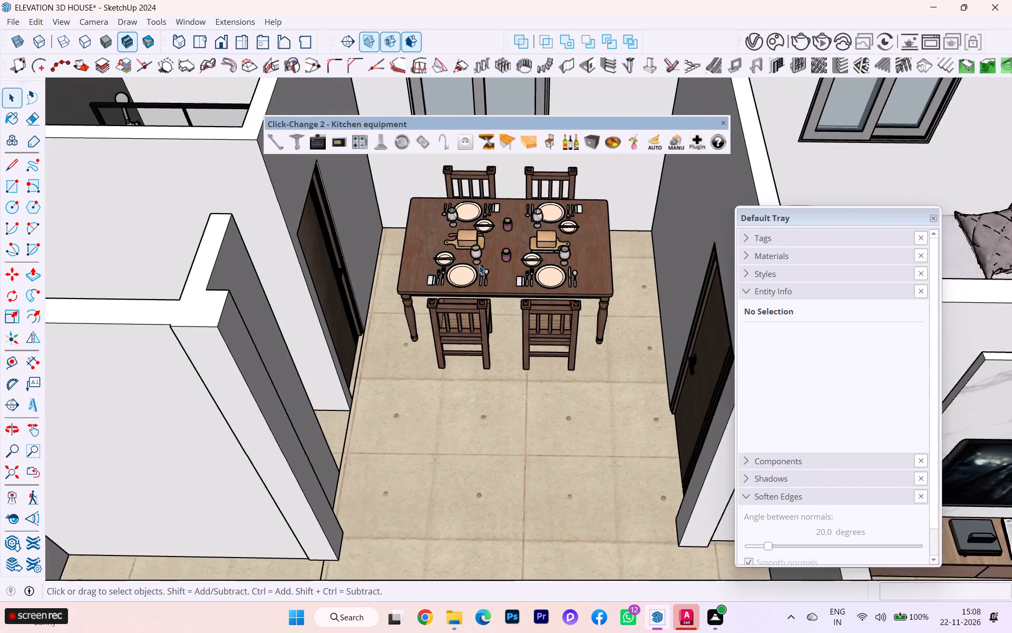
pyautogui.scroll(1, 479, 265)
pyautogui.moveTo(495, 267); pyautogui.dragTo(621, 267, button='middle')
pyautogui.scroll(2, 532, 280)
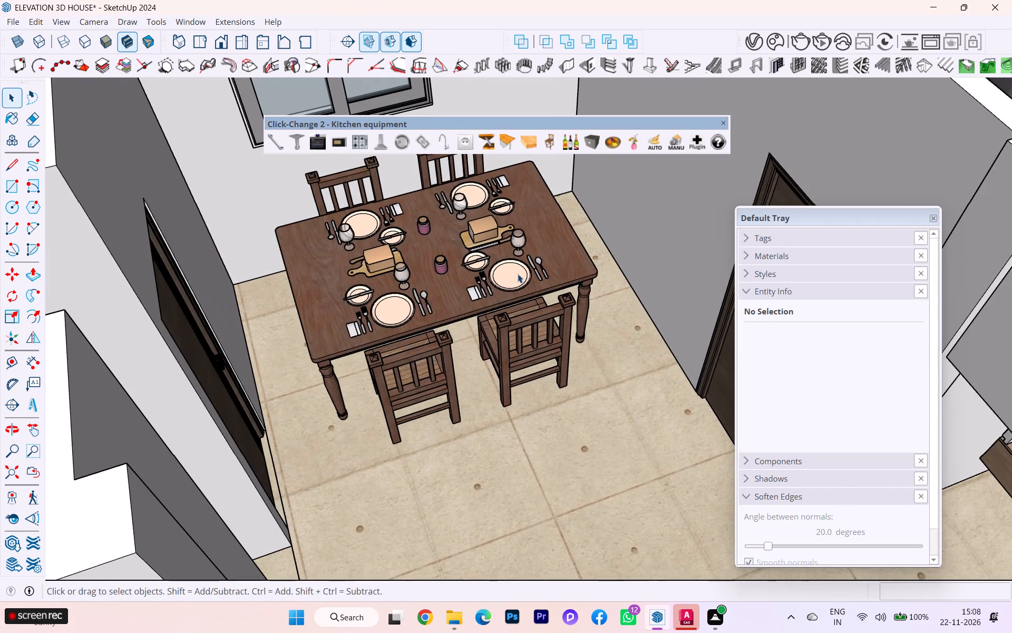
pyautogui.click(485, 268)
pyautogui.press('m')
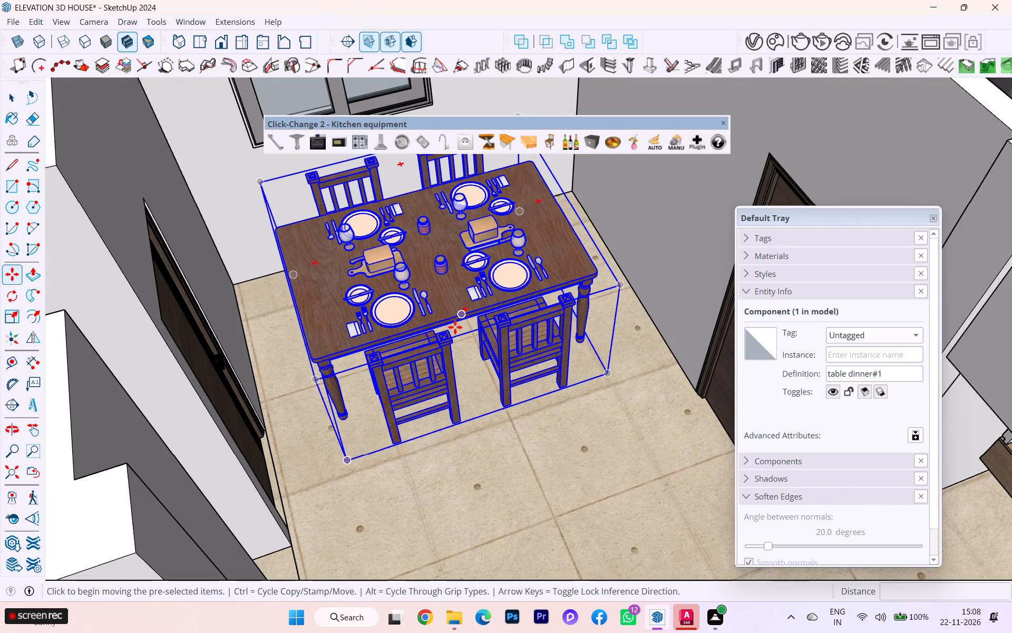
pyautogui.click(474, 386)
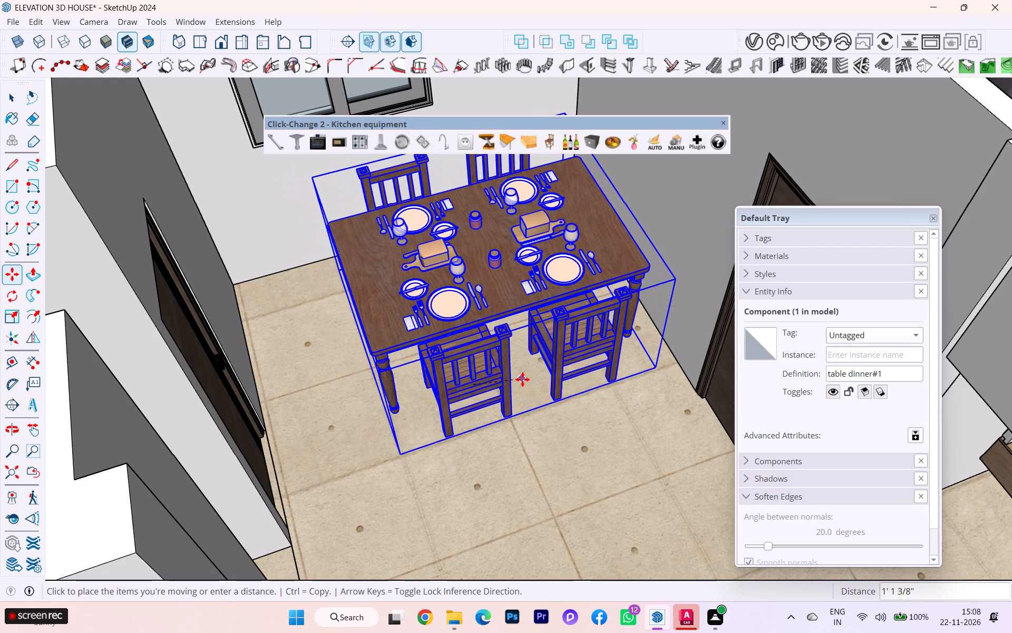
pyautogui.click(523, 379)
# Move the dinner table set about 6" along the green axis toward the window wall and clear the selection.
pyautogui.scroll(-2, 543, 377)
pyautogui.moveTo(556, 381); pyautogui.dragTo(675, 425, button='middle')
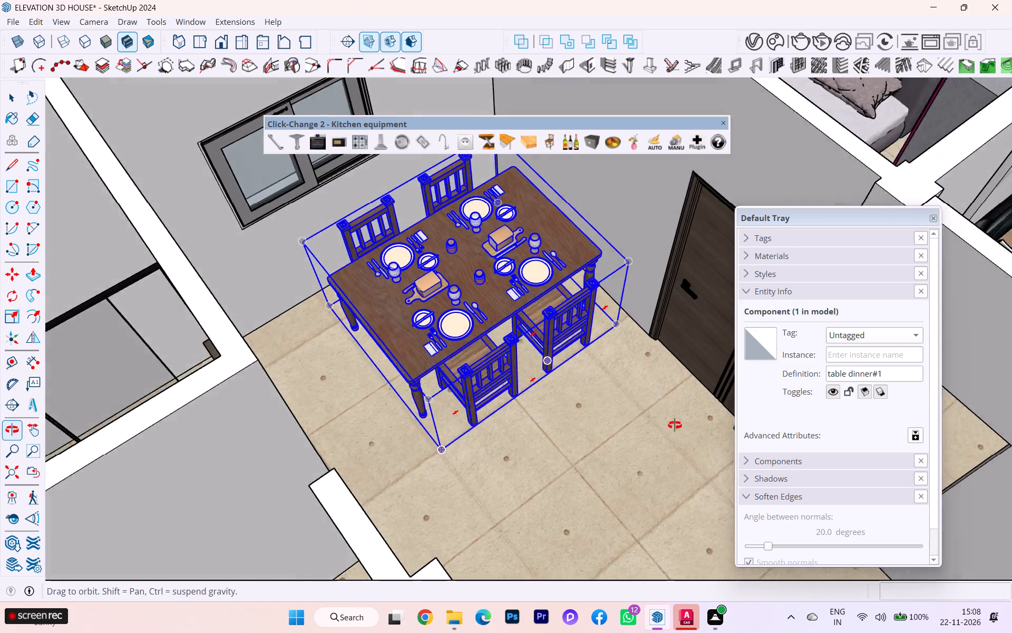
pyautogui.moveTo(675, 425); pyautogui.dragTo(696, 428, button='middle')
pyautogui.scroll(-1, 334, 296)
pyautogui.scroll(2, 333, 295)
pyautogui.moveTo(320, 283); pyautogui.dragTo(482, 303, button='middle')
pyautogui.scroll(2, 344, 382)
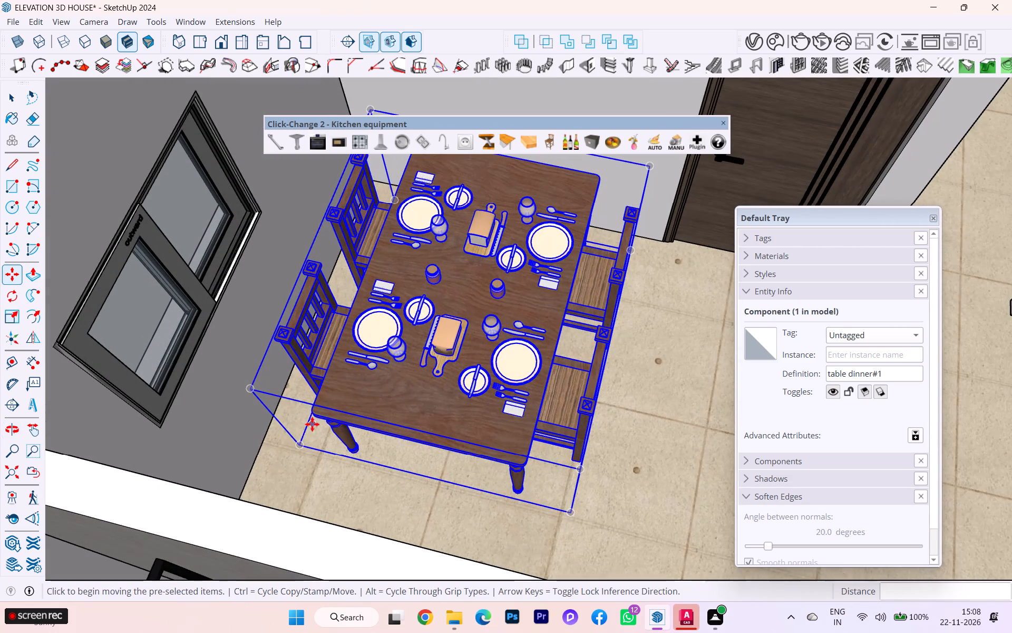
pyautogui.click(313, 410)
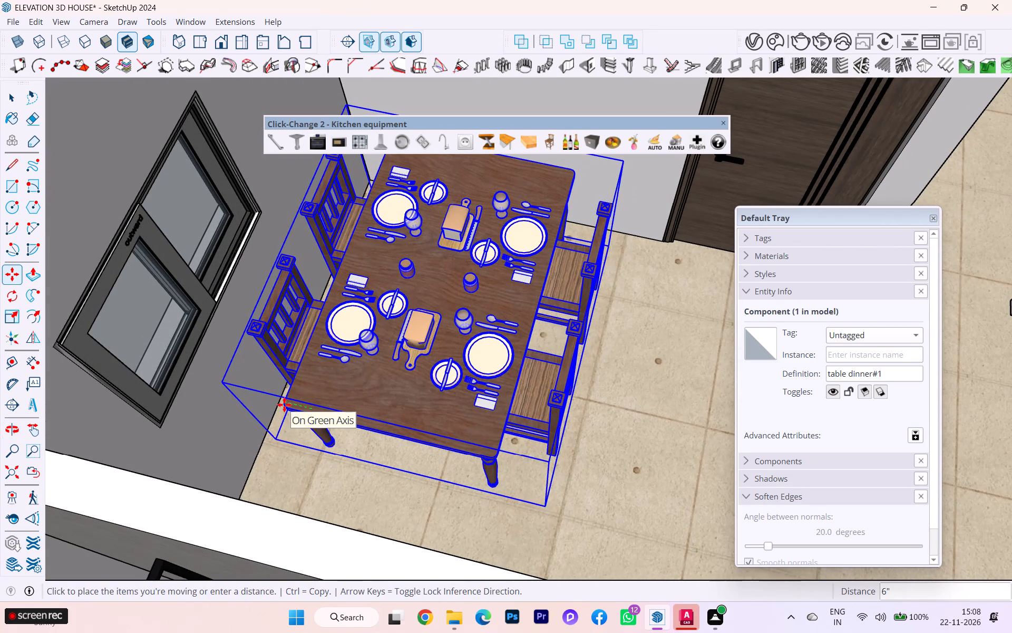
pyautogui.click(284, 405)
pyautogui.scroll(-1, 634, 358)
pyautogui.moveTo(640, 352); pyautogui.dragTo(766, 319, button='middle')
pyautogui.scroll(-3, 597, 346)
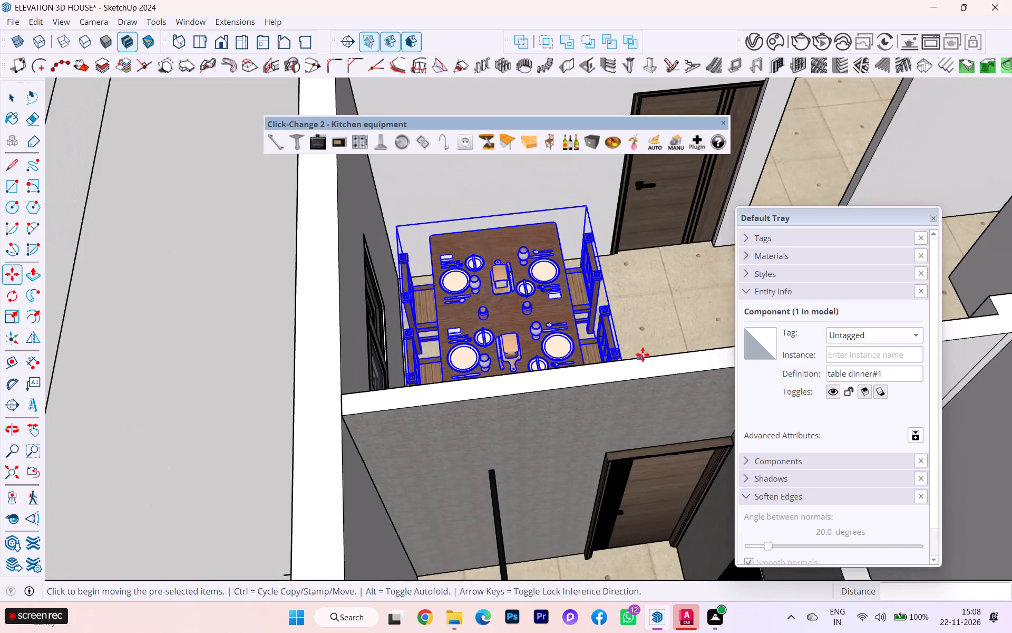
pyautogui.click(21, 102)
pyautogui.click(163, 188)
# Move the dinner table set about 4" closer to the window wall and clear the selection.
pyautogui.scroll(2, 435, 276)
pyautogui.scroll(-1, 444, 276)
pyautogui.scroll(1, 445, 276)
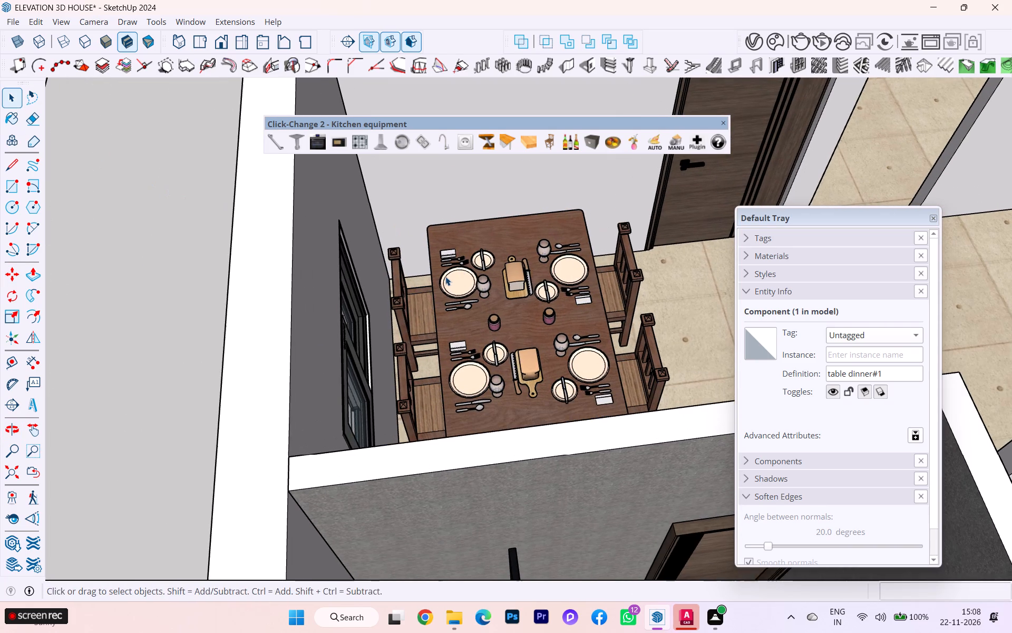
pyautogui.middleClick(562, 286)
pyautogui.scroll(-4, 443, 292)
pyautogui.moveTo(437, 295); pyautogui.dragTo(403, 338, button='middle')
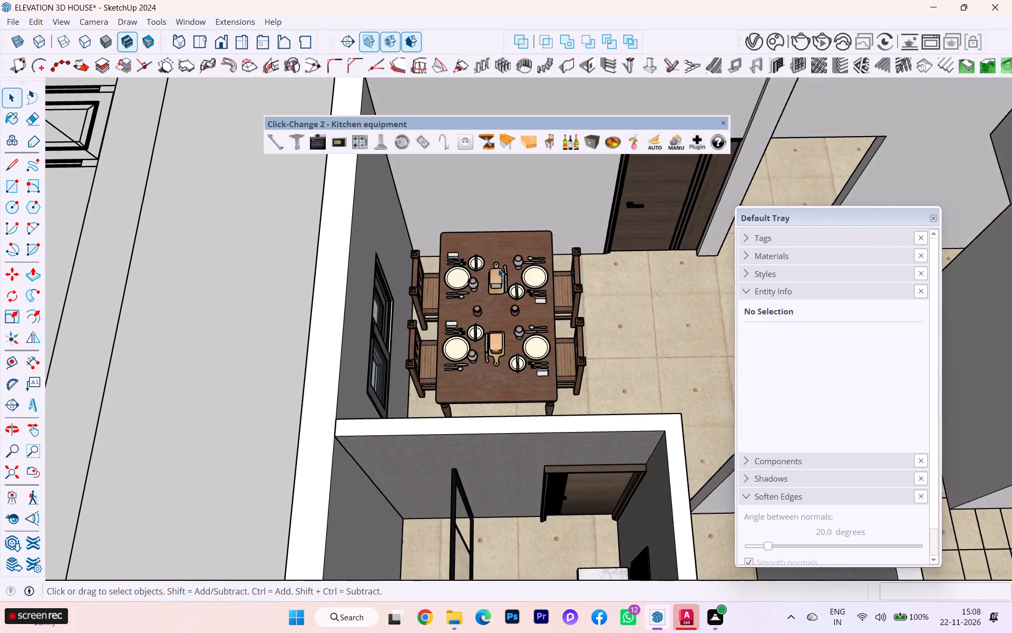
pyautogui.scroll(6, 498, 268)
pyautogui.scroll(-2, 393, 232)
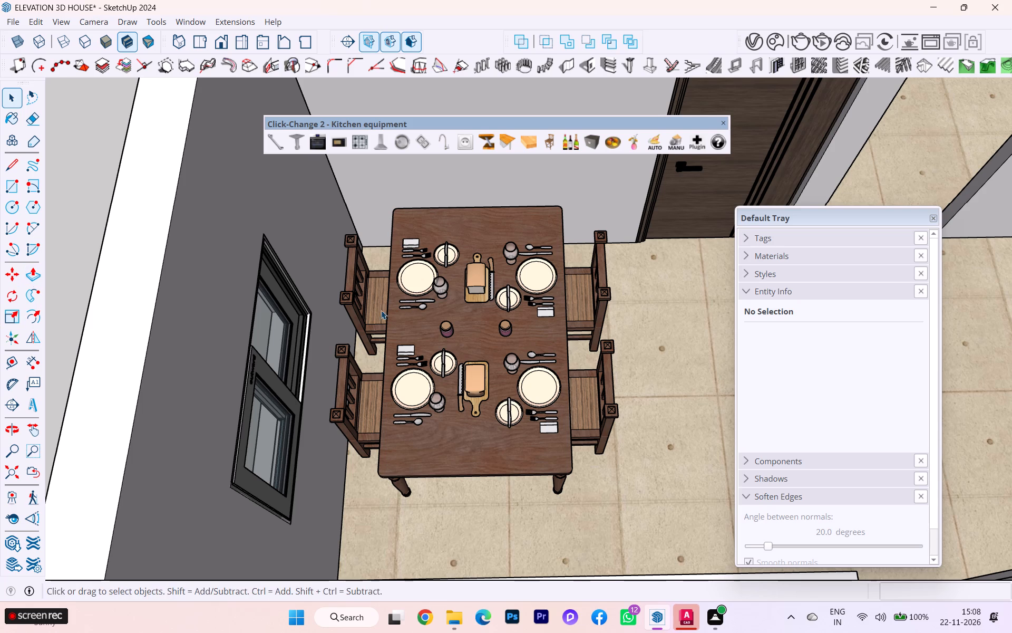
pyautogui.scroll(-2, 424, 321)
pyautogui.moveTo(447, 316); pyautogui.dragTo(546, 272, button='middle')
pyautogui.scroll(3, 423, 381)
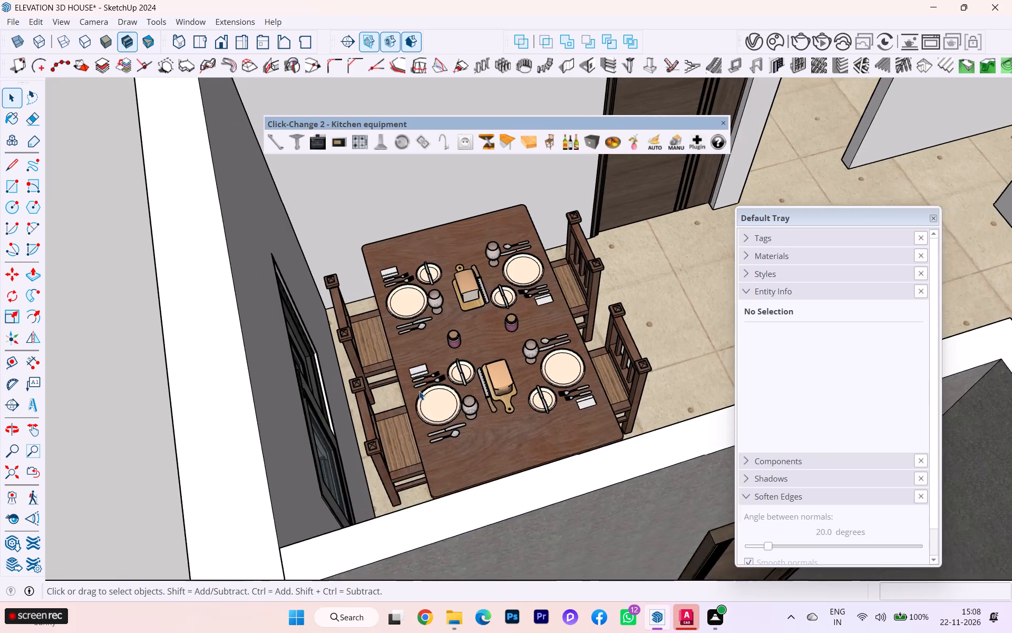
pyautogui.click(419, 399)
pyautogui.press('m')
pyautogui.click(396, 435)
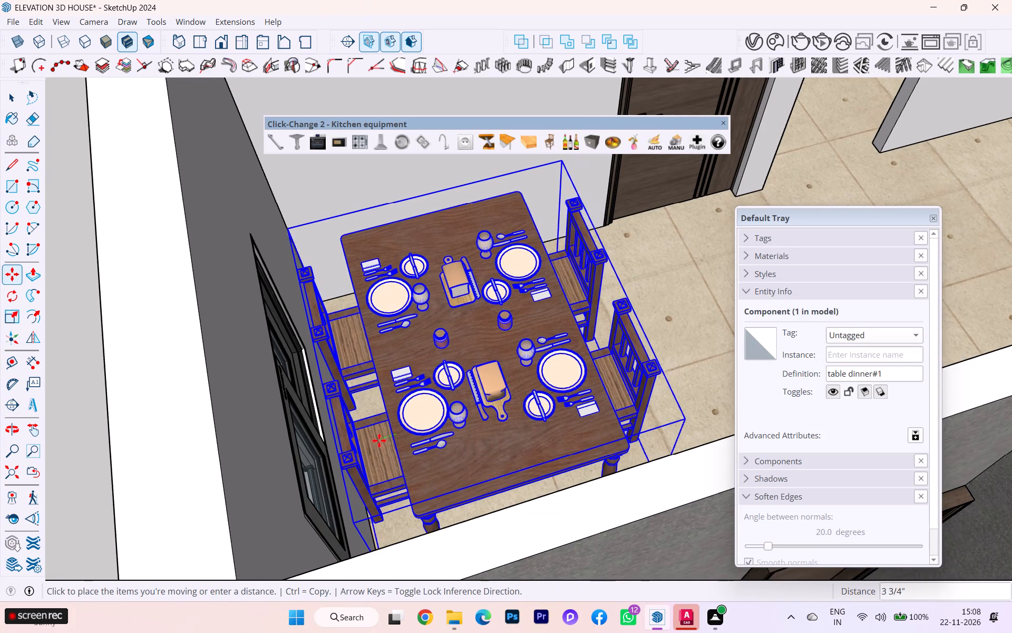
pyautogui.click(377, 441)
pyautogui.moveTo(450, 388); pyautogui.dragTo(290, 421, button='middle')
pyautogui.scroll(-1, 447, 389)
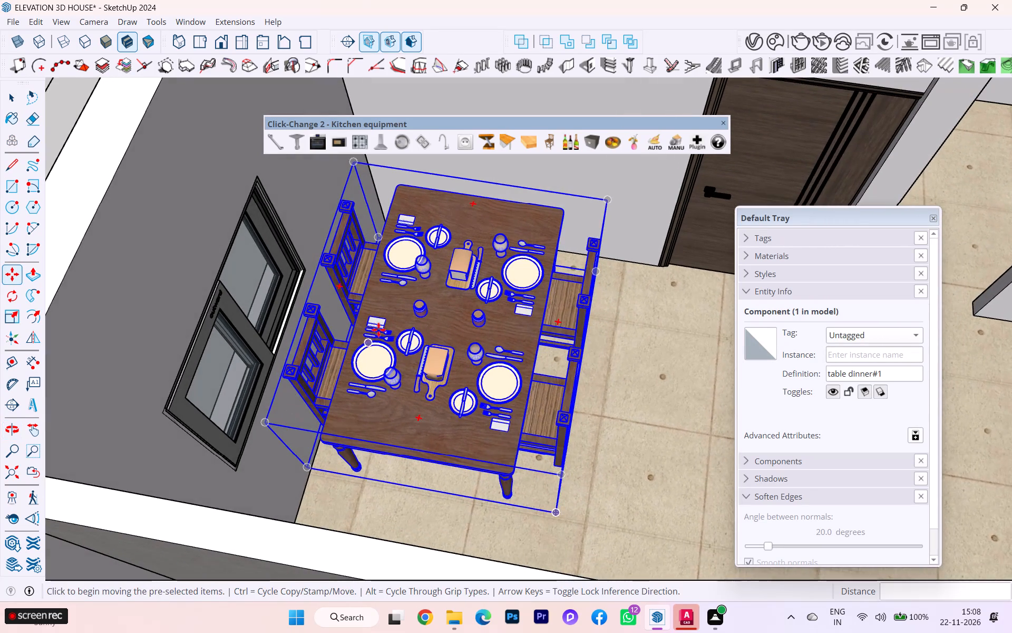
pyautogui.scroll(-2, 401, 304)
pyautogui.scroll(1, 401, 304)
pyautogui.scroll(-1, 401, 304)
pyautogui.moveTo(401, 304); pyautogui.dragTo(381, 319, button='middle')
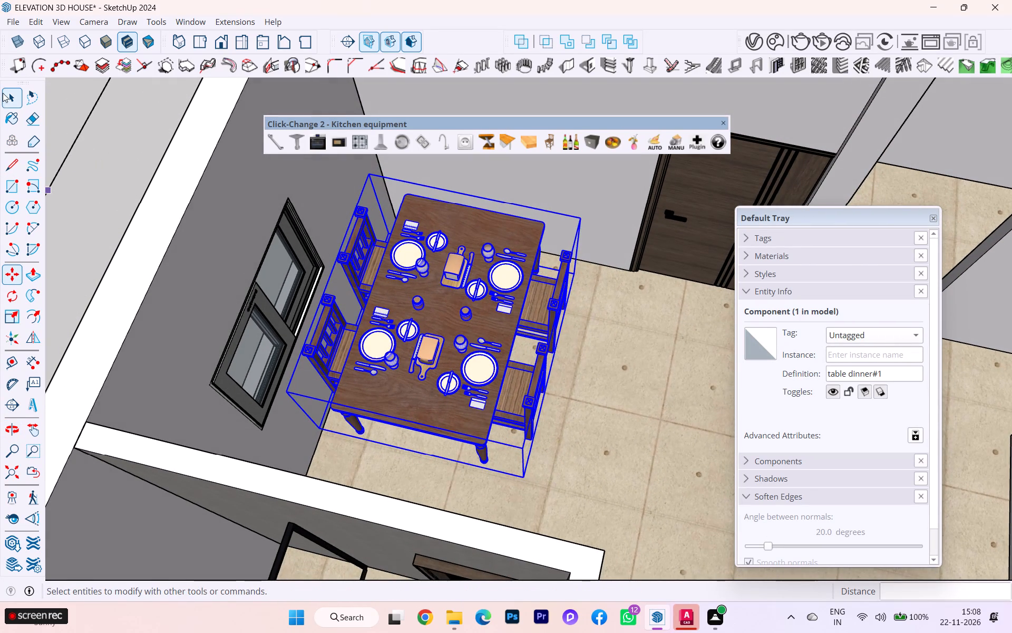
pyautogui.click(3, 92)
pyautogui.click(98, 106)
# Move the dinner table set slightly lengthwise away from the bedroom-side wall and clear the selection.
pyautogui.scroll(3, 324, 226)
pyautogui.scroll(-1, 395, 228)
pyautogui.moveTo(392, 228); pyautogui.dragTo(172, 234, button='middle')
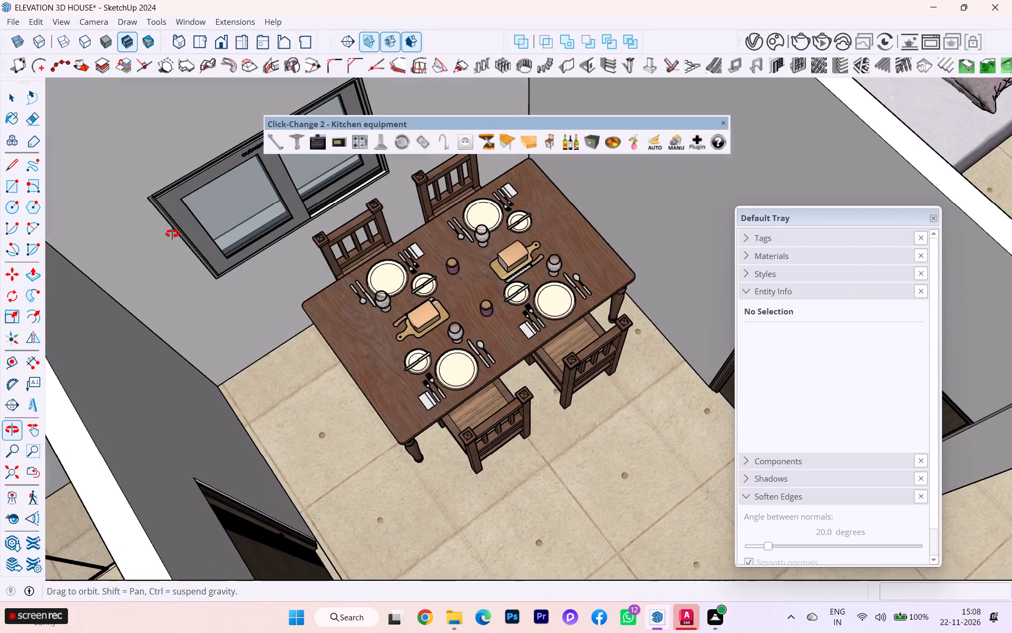
pyautogui.moveTo(172, 234); pyautogui.dragTo(171, 232, button='middle')
pyautogui.scroll(-1, 379, 249)
pyautogui.scroll(1, 379, 249)
pyautogui.scroll(-1, 379, 252)
pyautogui.moveTo(355, 247); pyautogui.dragTo(279, 173, button='middle')
pyautogui.scroll(-2, 569, 339)
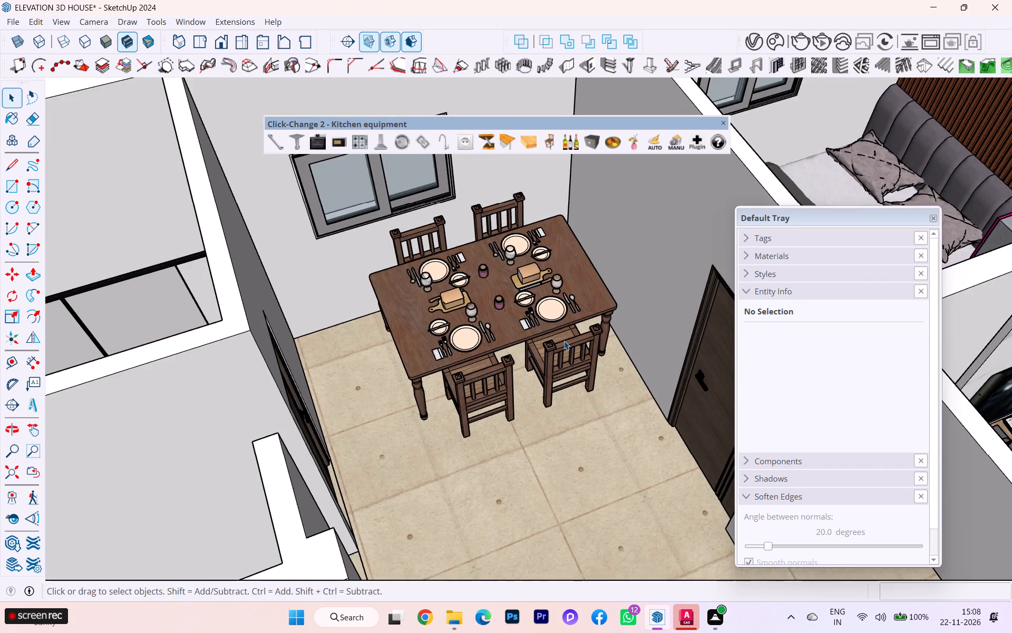
pyautogui.moveTo(562, 340); pyautogui.dragTo(461, 222, button='middle')
pyautogui.scroll(-3, 460, 308)
pyautogui.middleClick(468, 325)
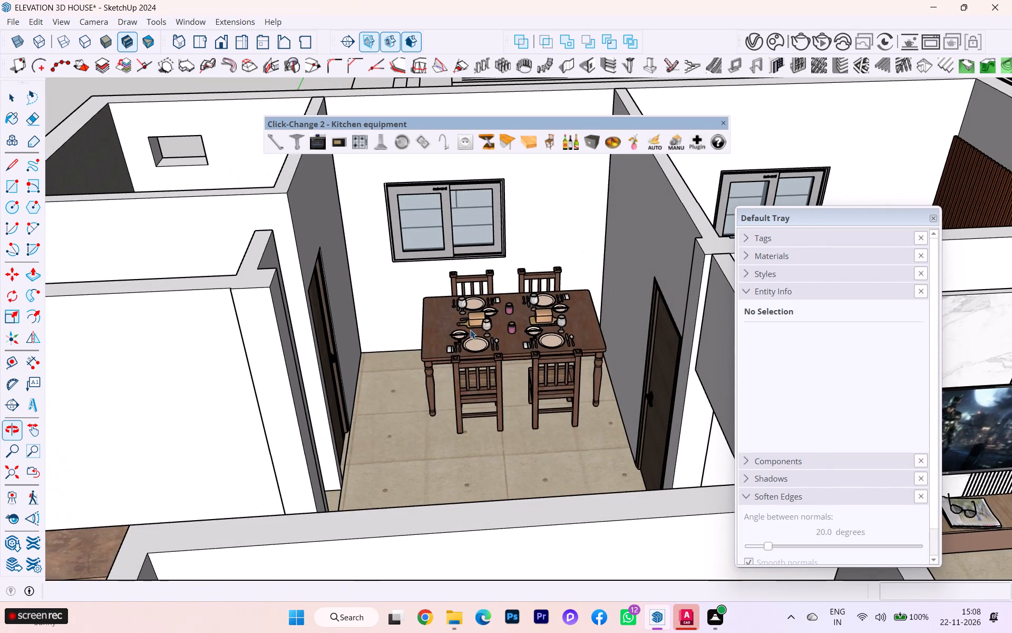
pyautogui.click(488, 349)
pyautogui.press('m')
pyautogui.scroll(3, 506, 389)
pyautogui.click(519, 412)
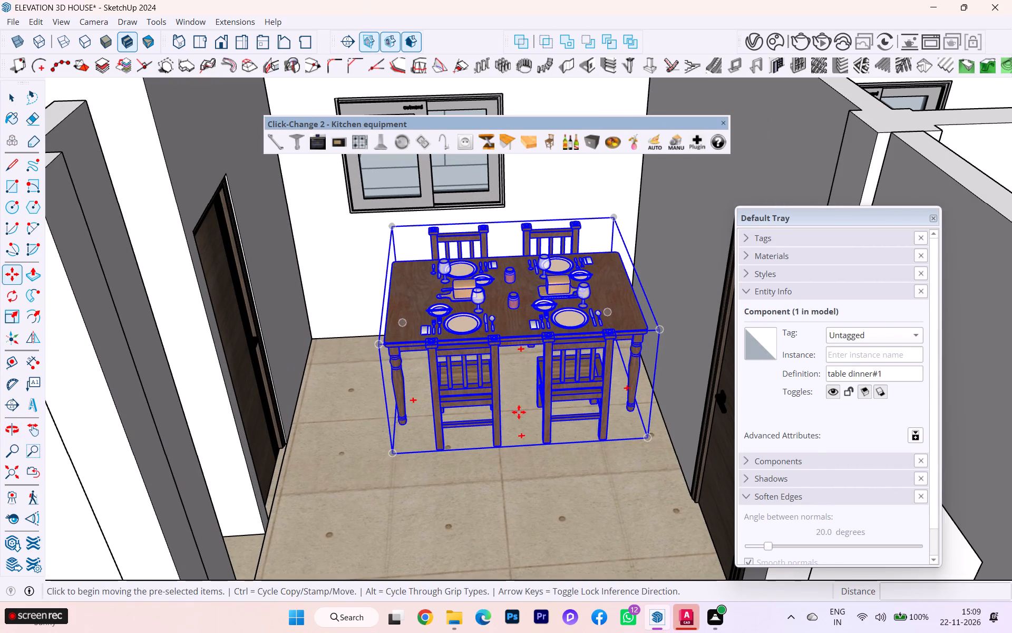
pyautogui.click(500, 413)
pyautogui.scroll(-1, 550, 400)
pyautogui.moveTo(550, 400); pyautogui.dragTo(554, 436, button='middle')
pyautogui.scroll(1, 569, 418)
pyautogui.scroll(-2, 569, 418)
pyautogui.scroll(1, 569, 418)
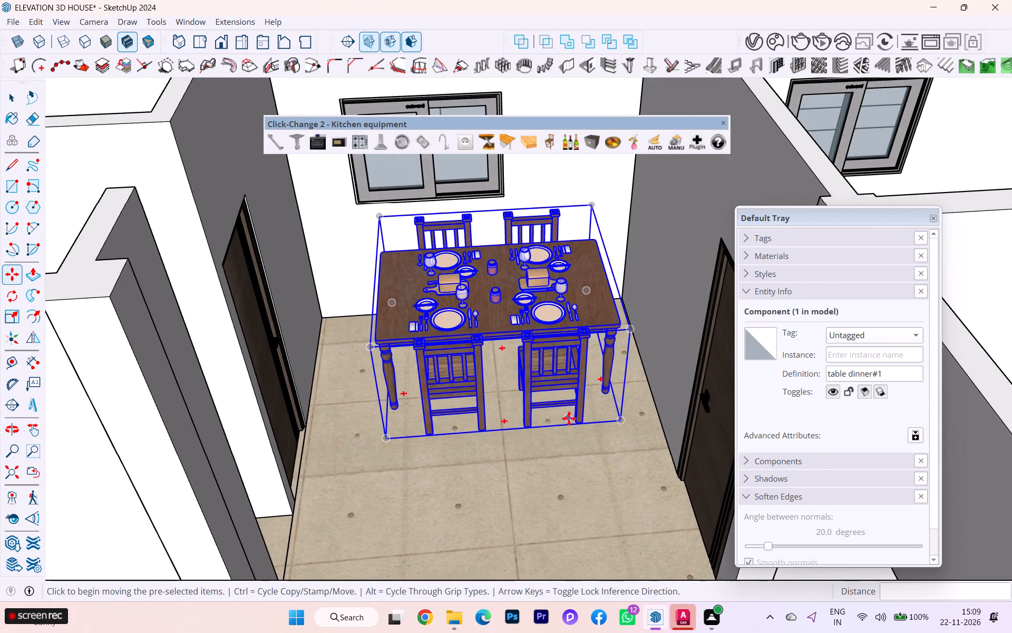
pyautogui.scroll(-4, 573, 417)
pyautogui.scroll(1, 581, 425)
pyautogui.scroll(-3, 581, 425)
pyautogui.click(8, 94)
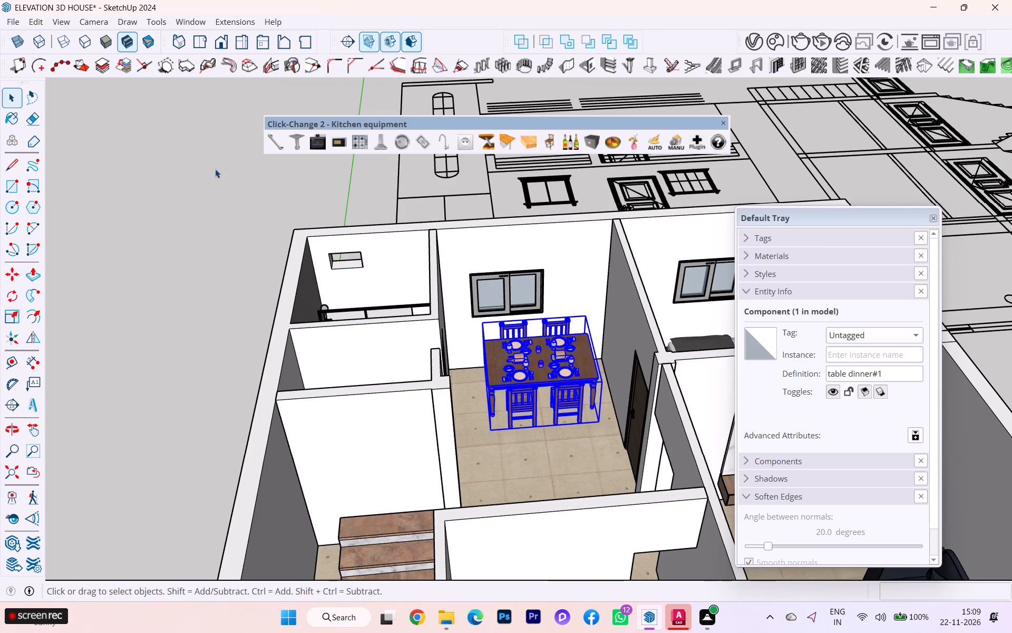
pyautogui.click(215, 169)
# Nudge the dinner table set a little further away from the bedroom-side wall and clear the selection.
pyautogui.scroll(-1, 212, 175)
pyautogui.scroll(1, 213, 178)
pyautogui.scroll(-3, 219, 185)
pyautogui.moveTo(496, 238); pyautogui.dragTo(495, 287, button='middle')
pyautogui.scroll(3, 471, 282)
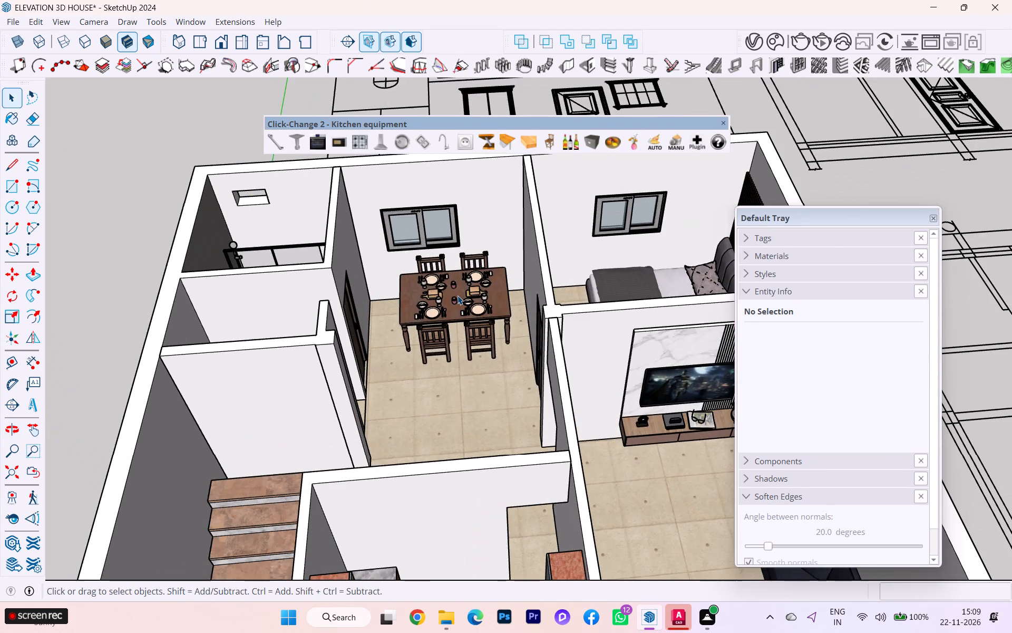
pyautogui.click(457, 295)
pyautogui.scroll(4, 456, 298)
pyautogui.press('m')
pyautogui.scroll(3, 452, 330)
pyautogui.scroll(-1, 452, 331)
pyautogui.scroll(1, 452, 331)
pyautogui.click(452, 332)
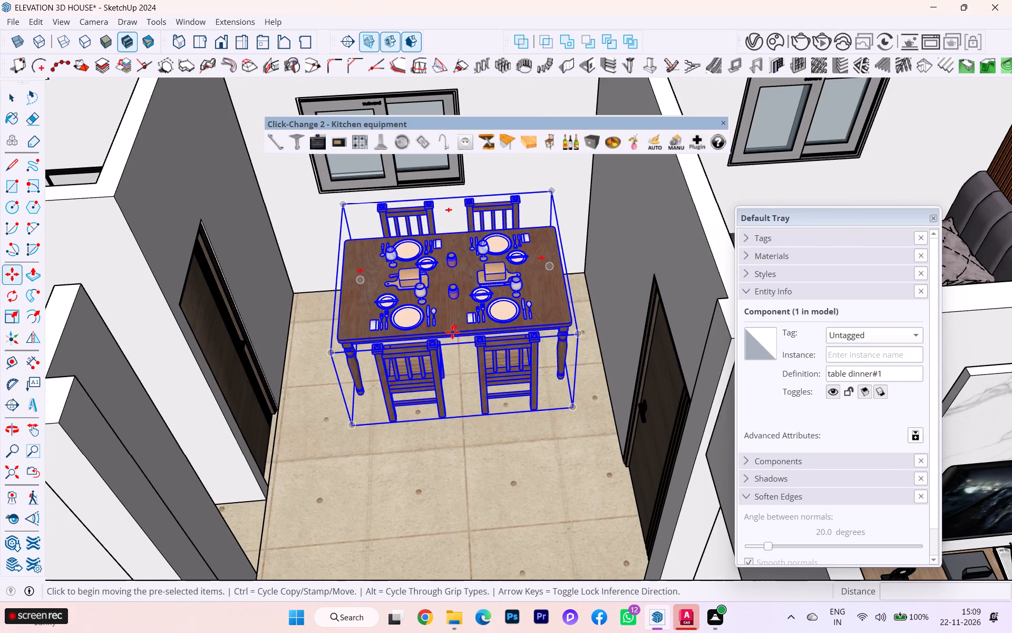
pyautogui.click(447, 335)
pyautogui.scroll(-4, 579, 343)
pyautogui.scroll(1, 600, 336)
pyautogui.scroll(-2, 600, 336)
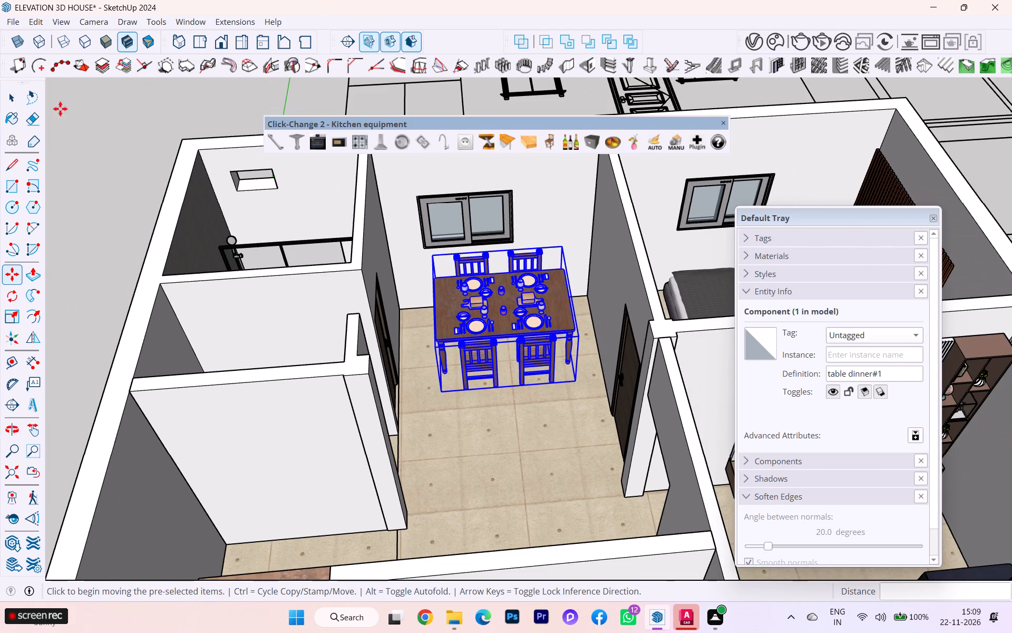
pyautogui.click(16, 97)
pyautogui.click(86, 110)
# Review the house interior from several angles, including the dining room, bedroom, living room and kitchen partition wall.
pyautogui.scroll(-3, 564, 214)
pyautogui.moveTo(451, 219); pyautogui.dragTo(450, 217, button='middle')
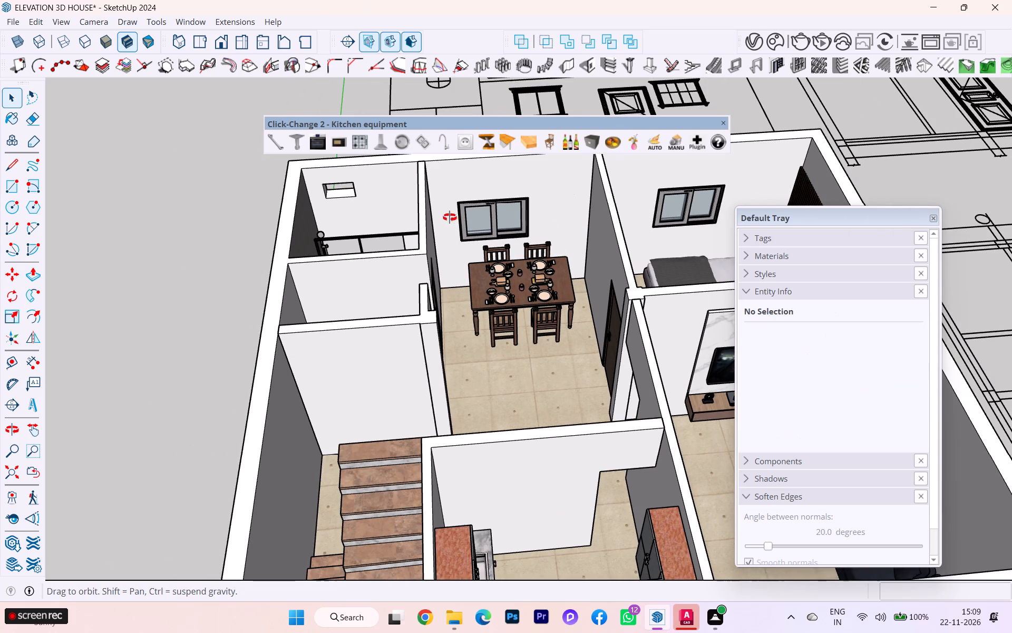
pyautogui.moveTo(450, 217); pyautogui.dragTo(408, 317, button='middle')
pyautogui.scroll(-1, 399, 250)
pyautogui.scroll(1, 397, 250)
pyautogui.scroll(-2, 395, 249)
pyautogui.scroll(1, 377, 243)
pyautogui.scroll(-1, 378, 234)
pyautogui.moveTo(480, 246); pyautogui.dragTo(714, 220, button='middle')
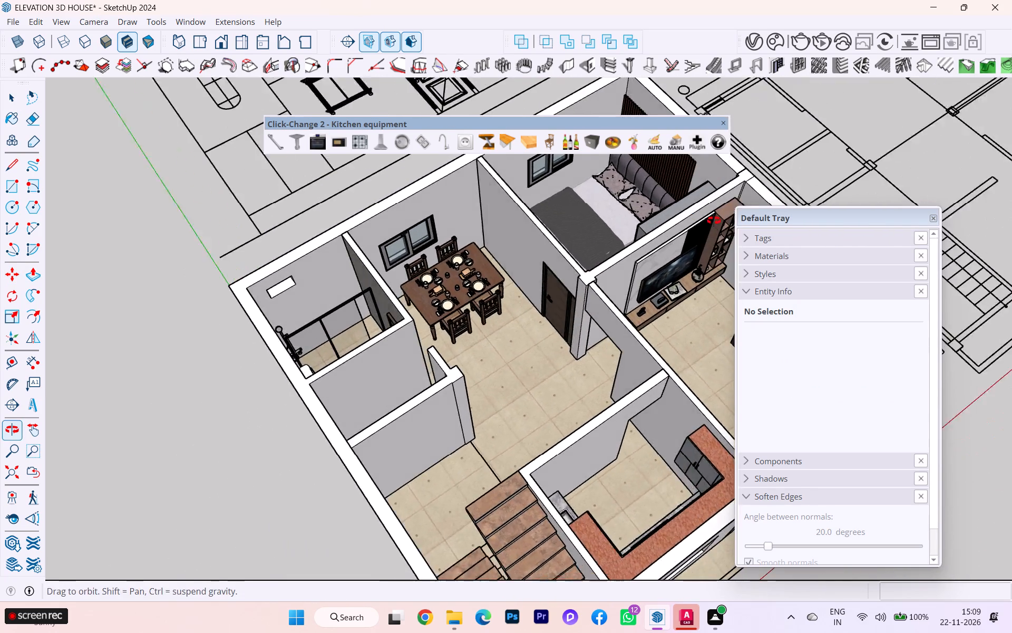
pyautogui.moveTo(714, 220); pyautogui.dragTo(724, 217, button='middle')
pyautogui.scroll(-2, 424, 269)
pyautogui.moveTo(423, 269); pyautogui.dragTo(646, 237, button='middle')
pyautogui.scroll(3, 422, 258)
pyautogui.scroll(-1, 424, 252)
pyautogui.scroll(2, 425, 250)
pyautogui.scroll(-3, 419, 245)
pyautogui.scroll(2, 401, 247)
pyautogui.scroll(-1, 400, 248)
pyautogui.moveTo(400, 248); pyautogui.dragTo(588, 268, button='middle')
pyautogui.scroll(-2, 270, 244)
pyautogui.scroll(2, 256, 250)
pyautogui.scroll(-1, 256, 250)
pyautogui.moveTo(561, 276); pyautogui.dragTo(685, 271, button='middle')
pyautogui.scroll(2, 690, 238)
pyautogui.scroll(-1, 692, 235)
pyautogui.scroll(2, 692, 234)
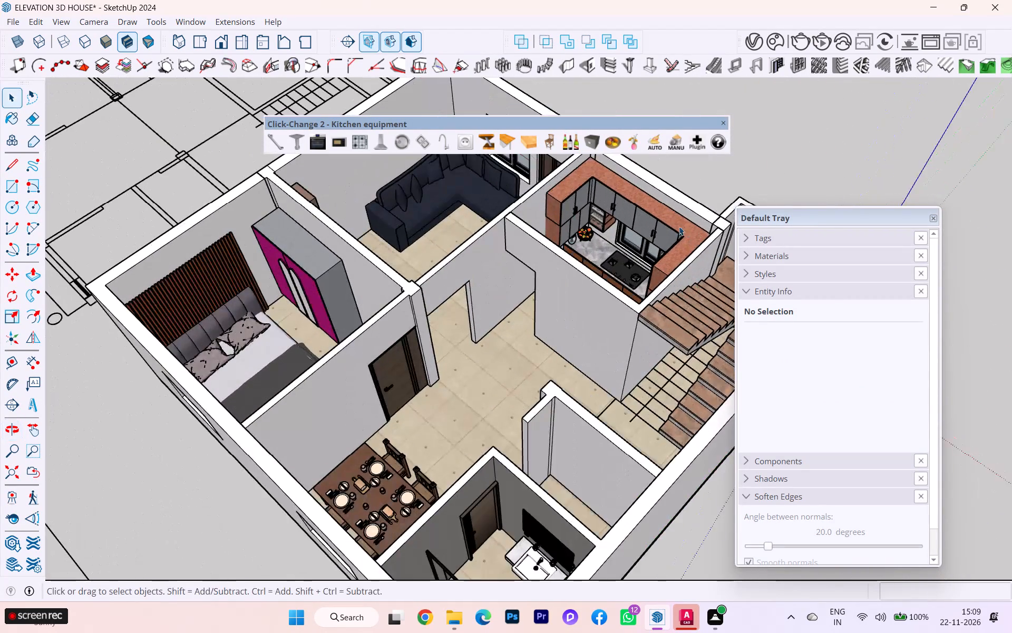
pyautogui.scroll(3, 657, 231)
pyautogui.scroll(-2, 657, 231)
pyautogui.scroll(9, 657, 231)
pyautogui.scroll(-1, 471, 235)
pyautogui.moveTo(470, 235); pyautogui.dragTo(688, 179, button='middle')
pyautogui.scroll(-4, 499, 286)
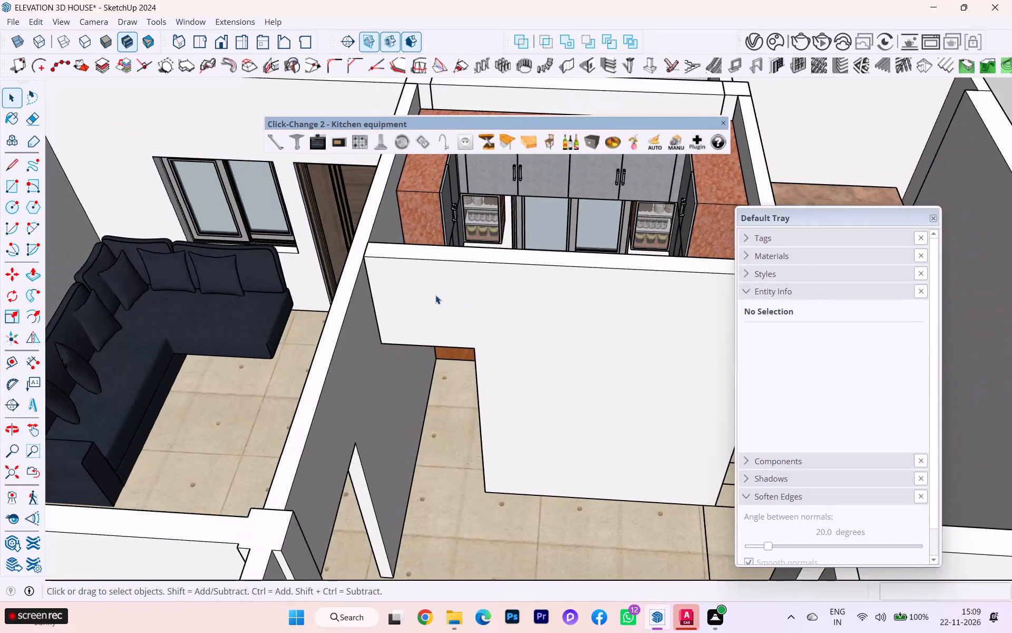
pyautogui.scroll(-6, 435, 295)
pyautogui.scroll(1, 332, 275)
pyautogui.scroll(-3, 333, 275)
pyautogui.scroll(3, 350, 275)
pyautogui.scroll(-2, 531, 282)
pyautogui.scroll(1, 531, 282)
pyautogui.scroll(-2, 531, 282)
pyautogui.scroll(-8, 413, 277)
pyautogui.moveTo(562, 281); pyautogui.dragTo(631, 312, button='middle')
pyautogui.scroll(3, 529, 256)
pyautogui.scroll(2, 593, 228)
pyautogui.scroll(-1, 593, 228)
pyautogui.scroll(5, 593, 228)
pyautogui.scroll(-1, 590, 229)
pyautogui.scroll(3, 588, 229)
pyautogui.scroll(-1, 561, 197)
pyautogui.moveTo(561, 197); pyautogui.dragTo(522, 203, button='middle')
pyautogui.scroll(-1, 603, 202)
pyautogui.scroll(2, 603, 202)
pyautogui.scroll(-4, 602, 202)
pyautogui.scroll(1, 591, 218)
pyautogui.scroll(-8, 591, 218)
pyautogui.scroll(1, 560, 218)
pyautogui.moveTo(553, 217); pyautogui.dragTo(560, 179, button='middle')
pyautogui.scroll(6, 503, 292)
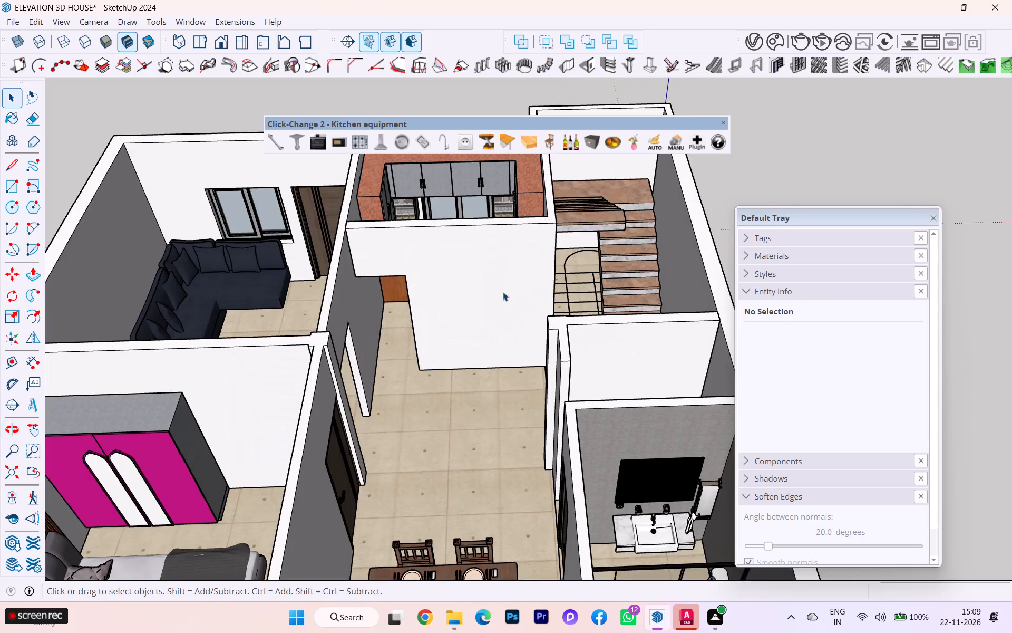
pyautogui.scroll(1, 479, 267)
pyautogui.scroll(-3, 479, 244)
pyautogui.scroll(2, 354, 252)
pyautogui.scroll(-1, 354, 252)
pyautogui.scroll(2, 354, 252)
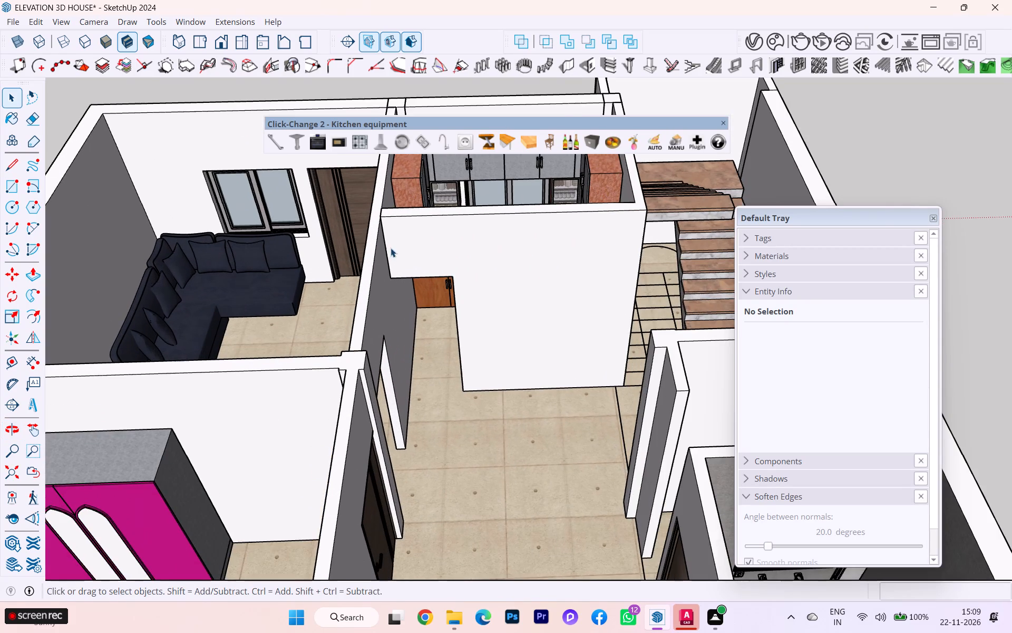
# Open the kitchen wall group and push the doorway's side face back 1' to widen the opening.
pyautogui.click(408, 268)
pyautogui.scroll(1, 410, 267)
pyautogui.scroll(-2, 410, 267)
pyautogui.scroll(7, 410, 267)
pyautogui.doubleClick(394, 280)
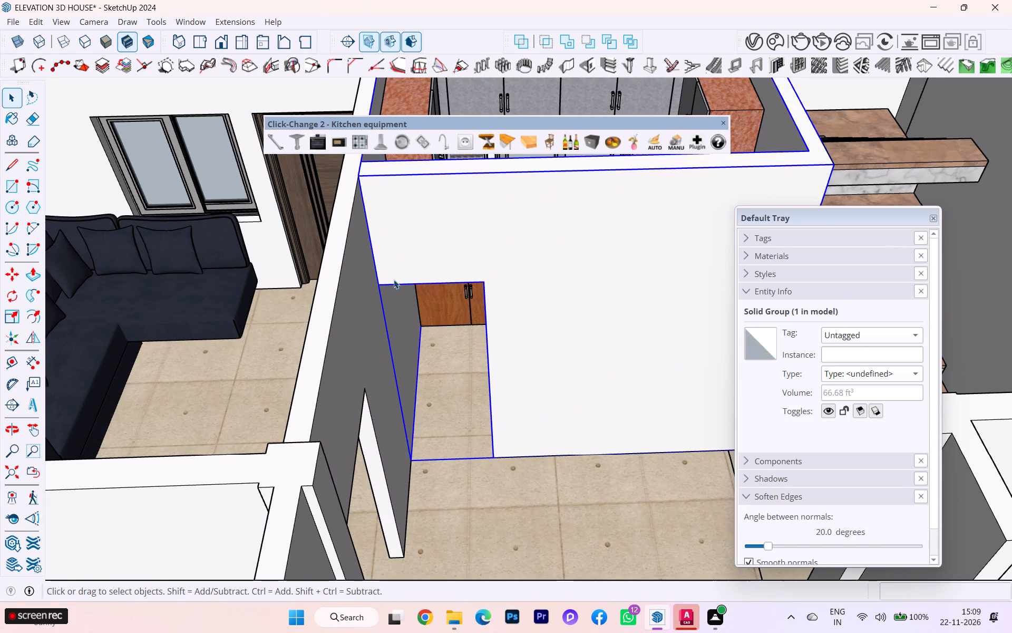
pyautogui.moveTo(509, 300); pyautogui.dragTo(605, 274, button='middle')
pyautogui.scroll(-1, 589, 278)
pyautogui.scroll(3, 547, 282)
pyautogui.scroll(-3, 512, 281)
pyautogui.scroll(6, 512, 281)
pyautogui.scroll(-1, 512, 281)
pyautogui.scroll(2, 512, 281)
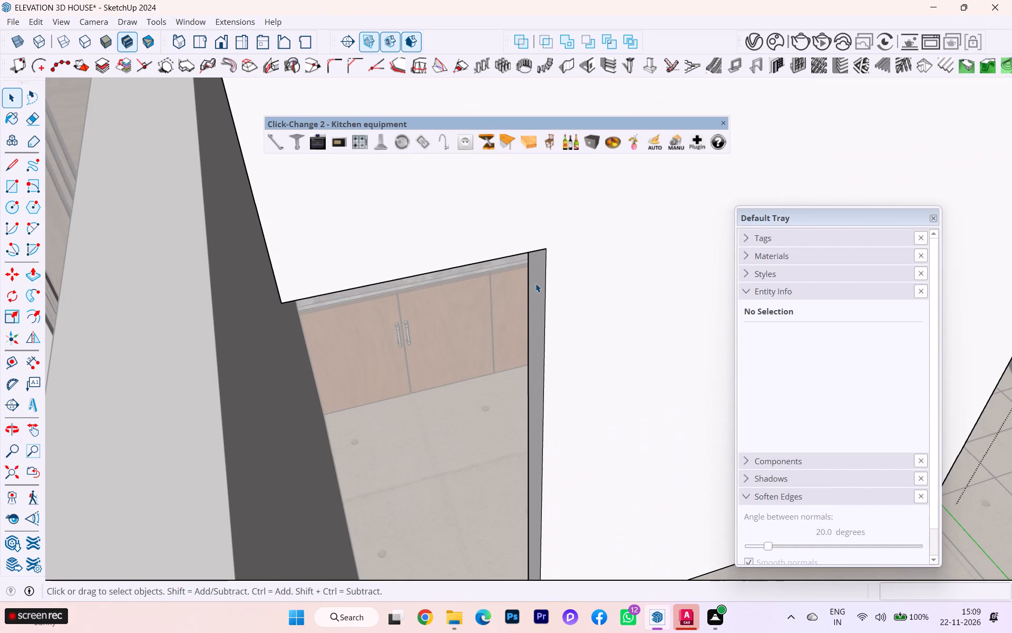
pyautogui.click(536, 283)
pyautogui.press('p')
pyautogui.click(536, 283)
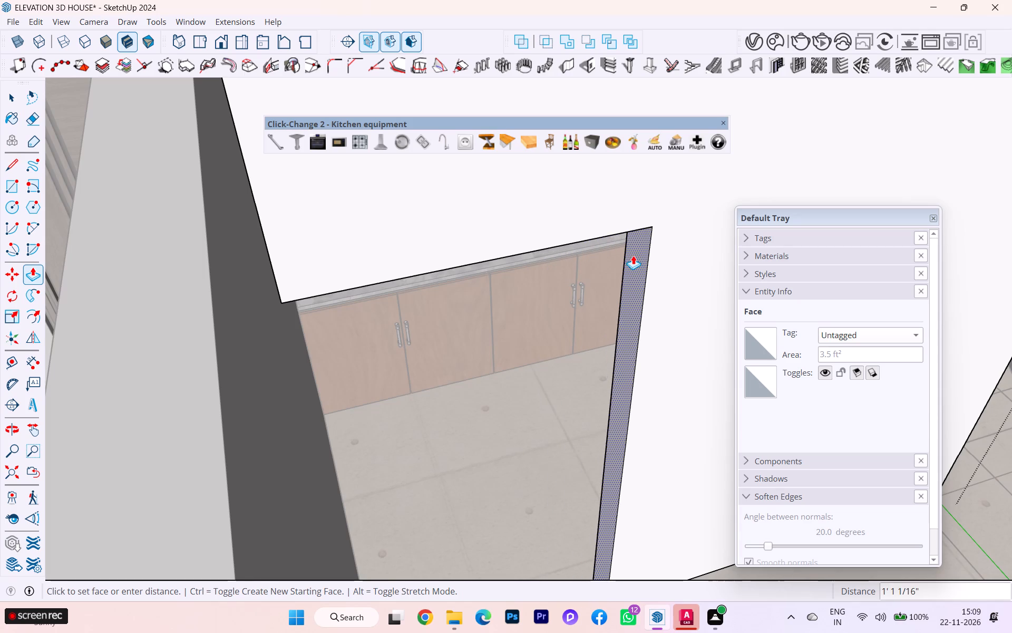
pyautogui.write("1'")
pyautogui.press('Return')
# Copy the short 6" end edge on the underside of the kitchen doorway header 1' along the red axis.
pyautogui.scroll(-3, 284, 254)
pyautogui.scroll(1, 284, 255)
pyautogui.moveTo(274, 235); pyautogui.dragTo(212, 174, button='middle')
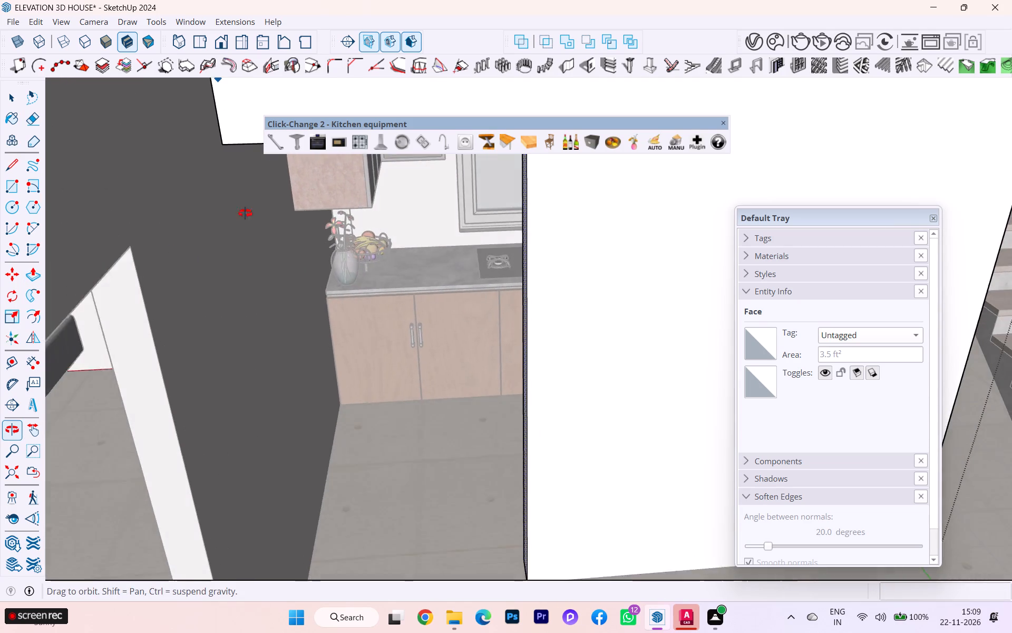
pyautogui.scroll(-2, 337, 311)
pyautogui.scroll(1, 337, 312)
pyautogui.scroll(-2, 337, 314)
pyautogui.scroll(-7, 362, 366)
pyautogui.moveTo(351, 354); pyautogui.dragTo(229, 305, button='middle')
pyautogui.scroll(2, 260, 272)
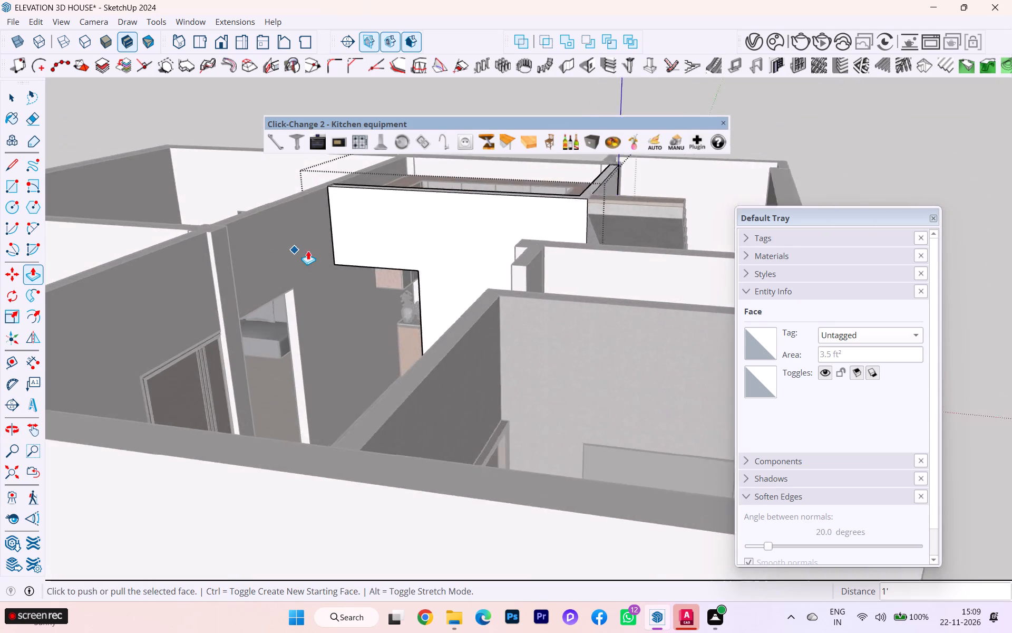
pyautogui.scroll(4, 308, 251)
pyautogui.scroll(-1, 348, 261)
pyautogui.scroll(5, 348, 261)
pyautogui.scroll(-1, 349, 260)
pyautogui.scroll(4, 350, 260)
pyautogui.scroll(-1, 371, 236)
pyautogui.scroll(1, 371, 236)
pyautogui.scroll(-1, 371, 236)
pyautogui.scroll(3, 371, 236)
pyautogui.moveTo(393, 257); pyautogui.dragTo(383, 183, button='middle')
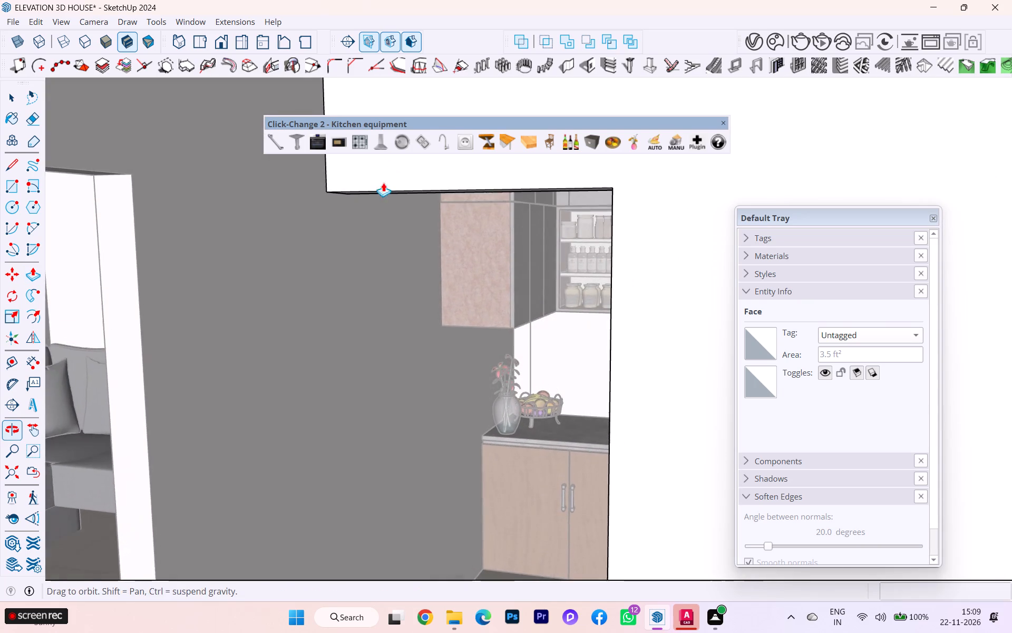
pyautogui.scroll(-2, 383, 281)
pyautogui.scroll(3, 384, 281)
pyautogui.scroll(-1, 384, 282)
pyautogui.scroll(1, 384, 282)
pyautogui.scroll(-2, 388, 265)
pyautogui.scroll(4, 382, 238)
pyautogui.moveTo(381, 194); pyautogui.dragTo(378, 172, button='middle')
pyautogui.scroll(-3, 378, 172)
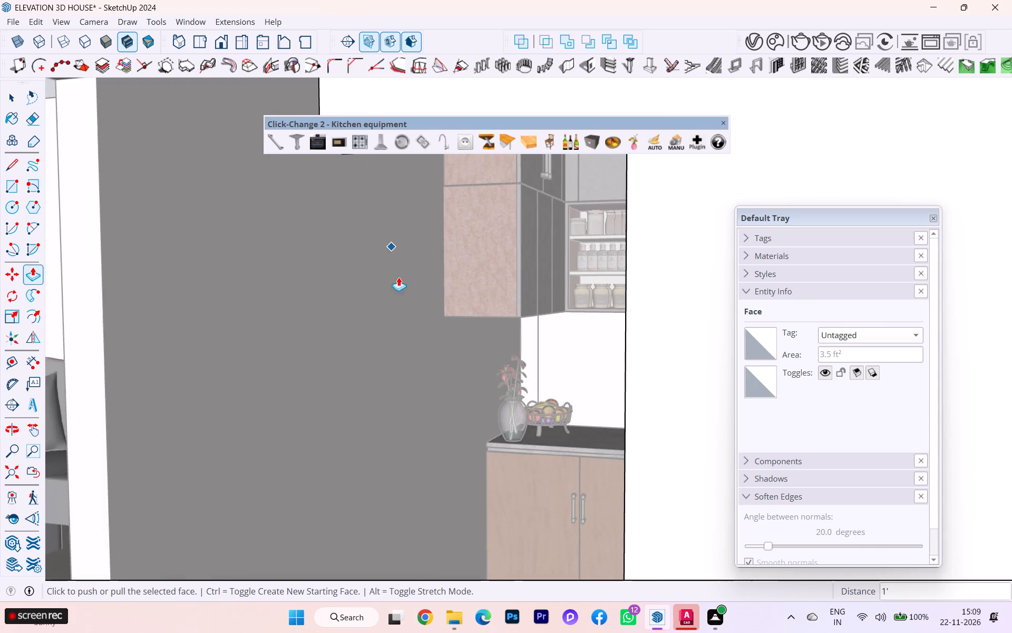
pyautogui.scroll(-3, 392, 332)
pyautogui.scroll(7, 395, 168)
pyautogui.scroll(-1, 390, 170)
pyautogui.scroll(1, 390, 170)
pyautogui.moveTo(376, 208); pyautogui.dragTo(366, 179, button='middle')
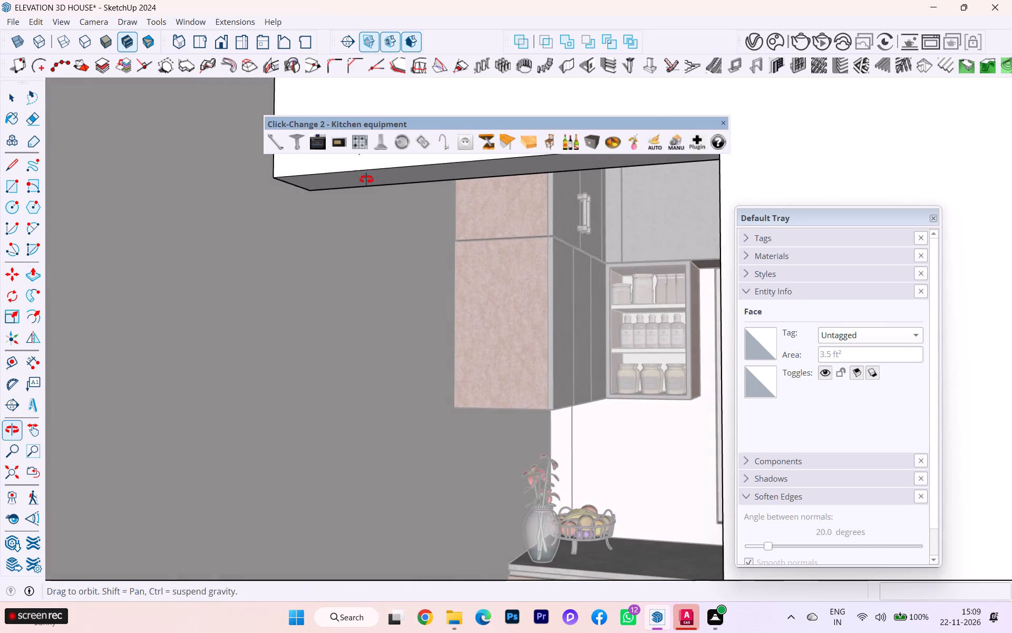
pyautogui.moveTo(366, 179); pyautogui.dragTo(366, 178, button='middle')
pyautogui.click(12, 92)
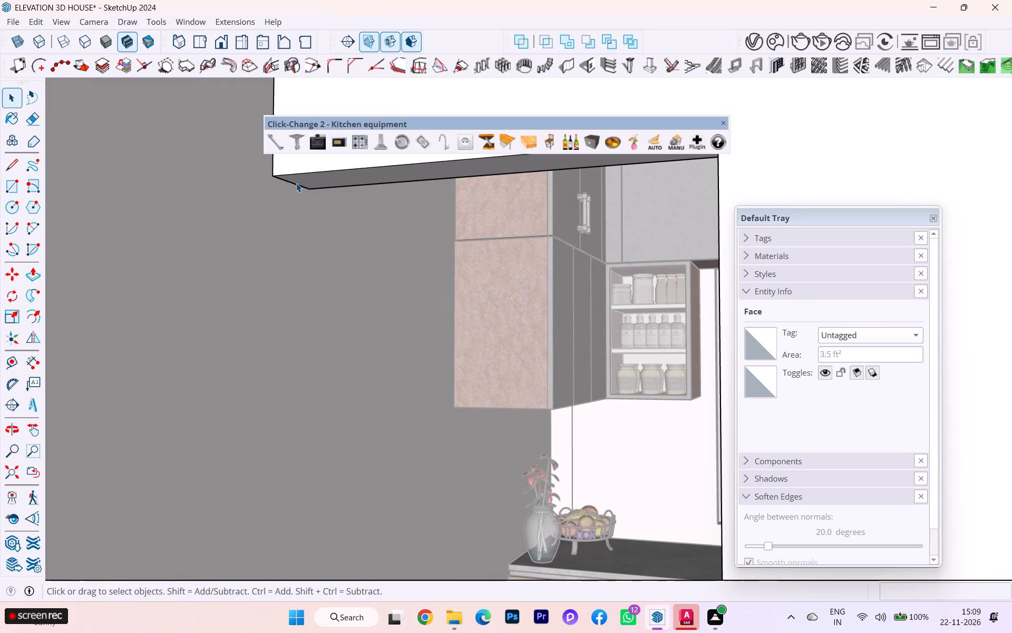
pyautogui.click(296, 183)
pyautogui.press('m')
pyautogui.press('Return')
pyautogui.click(284, 186)
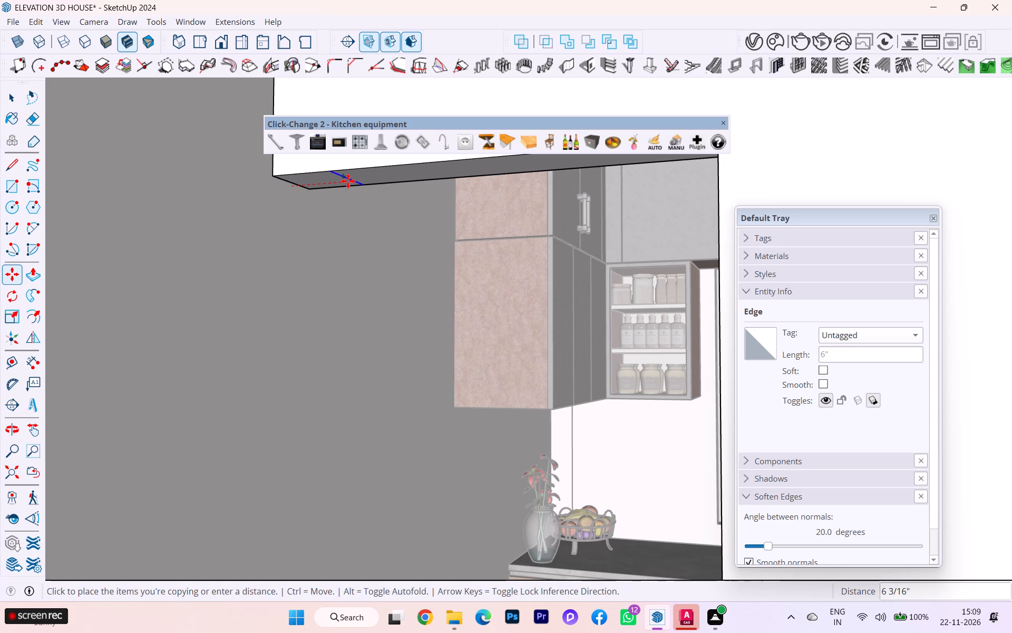
pyautogui.press('Right')
pyautogui.write("1'")
pyautogui.press('Return')
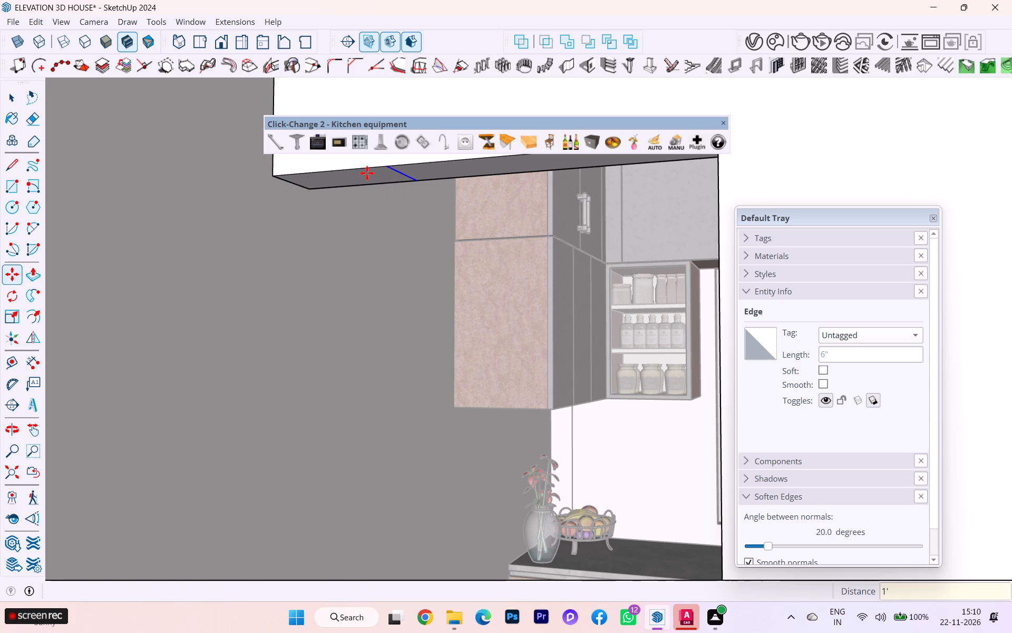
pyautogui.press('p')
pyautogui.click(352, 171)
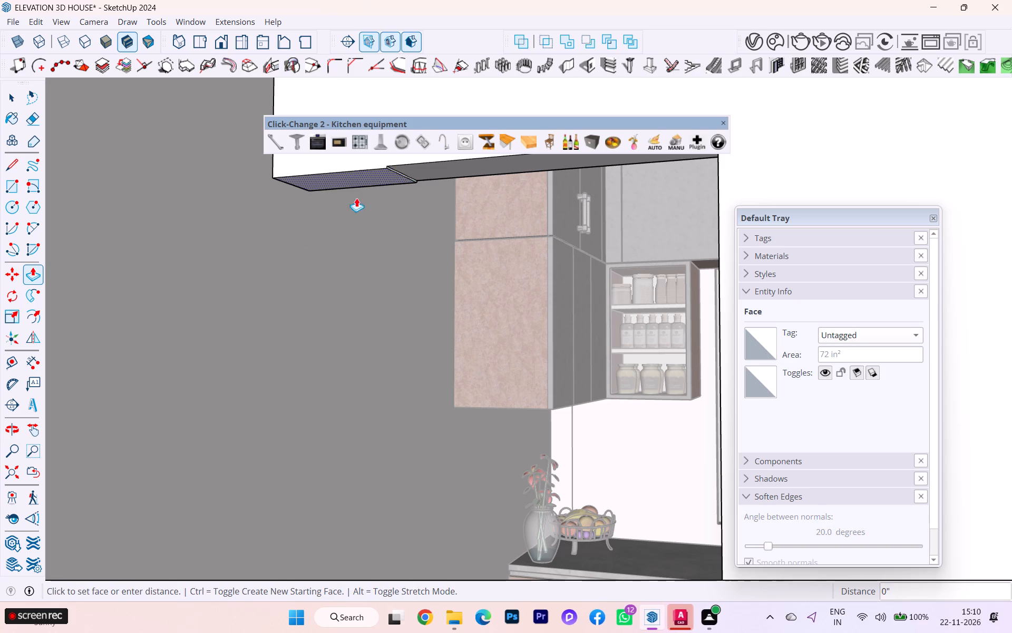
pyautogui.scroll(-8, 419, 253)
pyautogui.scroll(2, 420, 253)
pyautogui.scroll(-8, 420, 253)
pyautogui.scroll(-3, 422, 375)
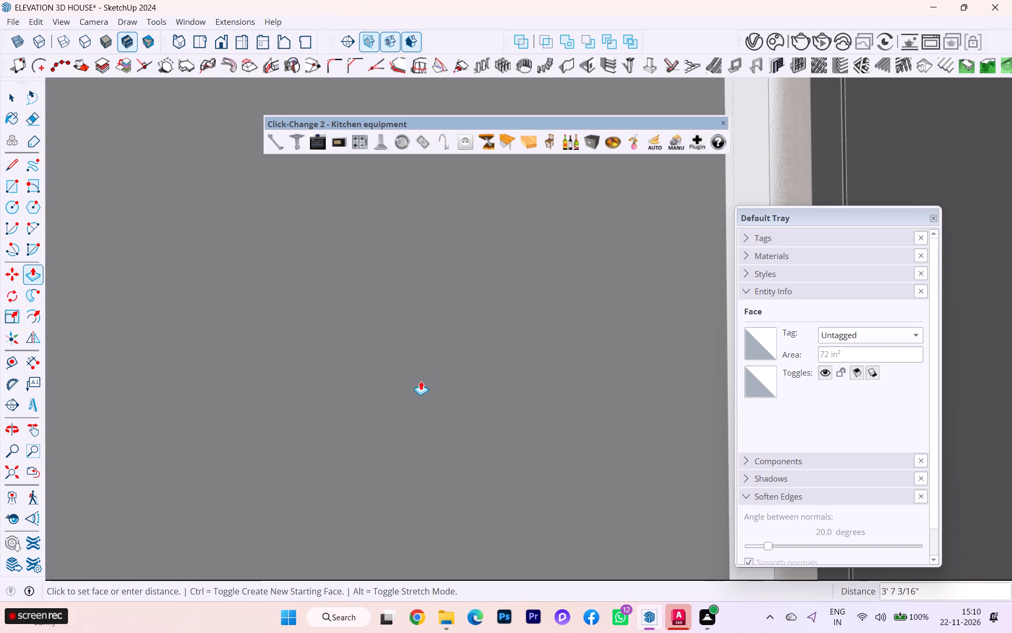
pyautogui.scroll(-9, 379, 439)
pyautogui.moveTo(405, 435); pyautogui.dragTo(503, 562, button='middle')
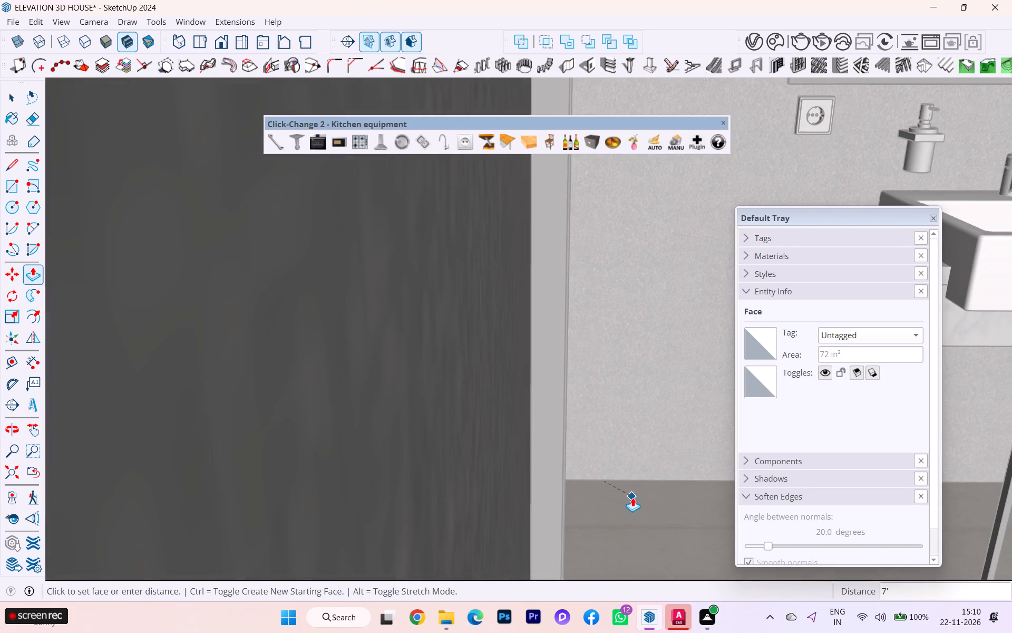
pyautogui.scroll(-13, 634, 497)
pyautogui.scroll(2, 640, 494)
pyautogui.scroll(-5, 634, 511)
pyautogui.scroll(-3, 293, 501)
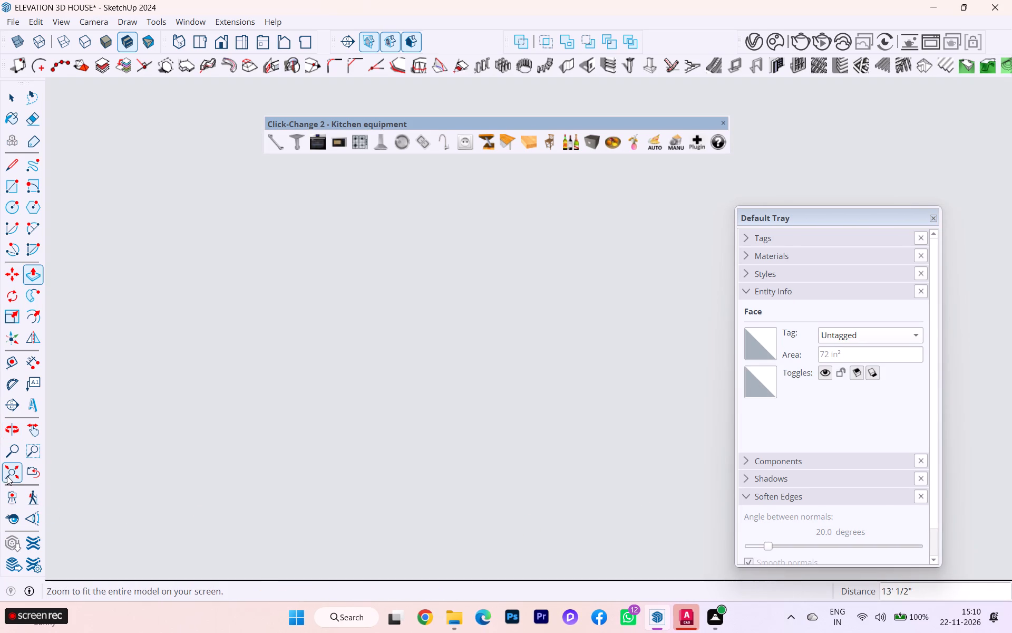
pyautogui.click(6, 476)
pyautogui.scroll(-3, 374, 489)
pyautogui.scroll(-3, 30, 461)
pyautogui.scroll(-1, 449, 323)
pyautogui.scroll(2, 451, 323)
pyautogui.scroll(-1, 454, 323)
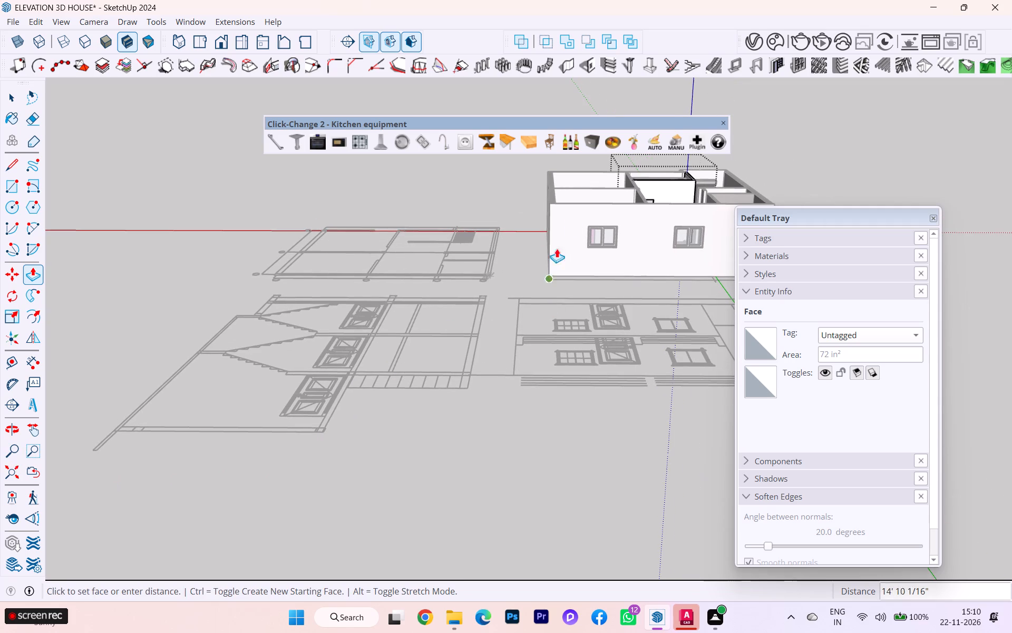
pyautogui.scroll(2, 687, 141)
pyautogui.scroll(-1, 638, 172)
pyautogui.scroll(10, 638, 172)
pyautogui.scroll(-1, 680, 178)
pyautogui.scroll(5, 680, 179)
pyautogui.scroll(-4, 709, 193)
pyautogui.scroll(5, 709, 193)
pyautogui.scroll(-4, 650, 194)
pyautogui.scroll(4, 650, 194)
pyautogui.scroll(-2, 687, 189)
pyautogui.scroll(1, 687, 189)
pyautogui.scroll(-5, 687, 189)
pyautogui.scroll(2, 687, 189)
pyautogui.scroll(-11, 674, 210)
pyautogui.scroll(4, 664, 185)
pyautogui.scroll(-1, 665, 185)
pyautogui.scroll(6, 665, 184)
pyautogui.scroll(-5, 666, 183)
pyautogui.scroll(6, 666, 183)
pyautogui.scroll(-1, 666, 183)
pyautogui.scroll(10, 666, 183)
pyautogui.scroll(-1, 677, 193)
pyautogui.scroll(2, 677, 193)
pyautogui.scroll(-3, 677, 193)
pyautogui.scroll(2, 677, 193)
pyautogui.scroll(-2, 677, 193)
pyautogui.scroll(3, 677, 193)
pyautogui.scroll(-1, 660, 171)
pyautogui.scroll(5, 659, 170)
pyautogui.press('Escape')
# Examine the kitchen doorway opening, its header and the adjoining walls from inside the house.
pyautogui.scroll(15, 668, 184)
pyautogui.scroll(-3, 669, 193)
pyautogui.scroll(8, 669, 194)
pyautogui.scroll(-1, 673, 205)
pyautogui.scroll(1, 649, 198)
pyautogui.scroll(1, 755, 191)
pyautogui.scroll(-1, 752, 193)
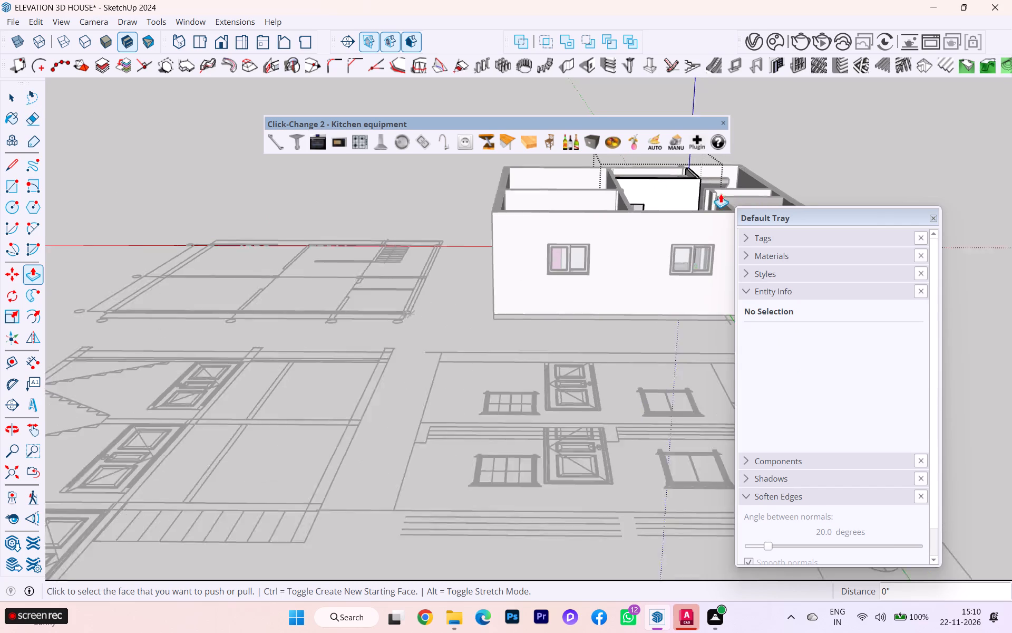
pyautogui.scroll(-2, 598, 195)
pyautogui.moveTo(585, 208); pyautogui.dragTo(457, 277, button='middle')
pyautogui.scroll(1, 713, 231)
pyautogui.scroll(-1, 713, 230)
pyautogui.scroll(16, 713, 230)
pyautogui.scroll(-1, 650, 233)
pyautogui.scroll(2, 650, 233)
pyautogui.scroll(-1, 650, 233)
pyautogui.scroll(2, 650, 233)
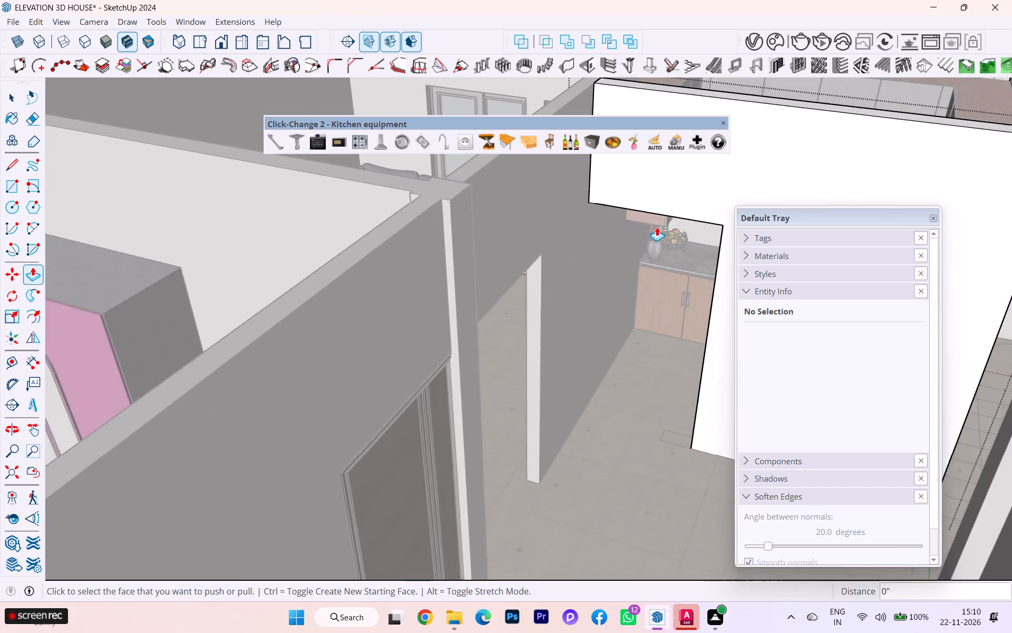
pyautogui.moveTo(657, 216); pyautogui.dragTo(624, 176, button='middle')
pyautogui.scroll(1, 620, 195)
pyautogui.scroll(-2, 620, 195)
pyautogui.scroll(8, 620, 195)
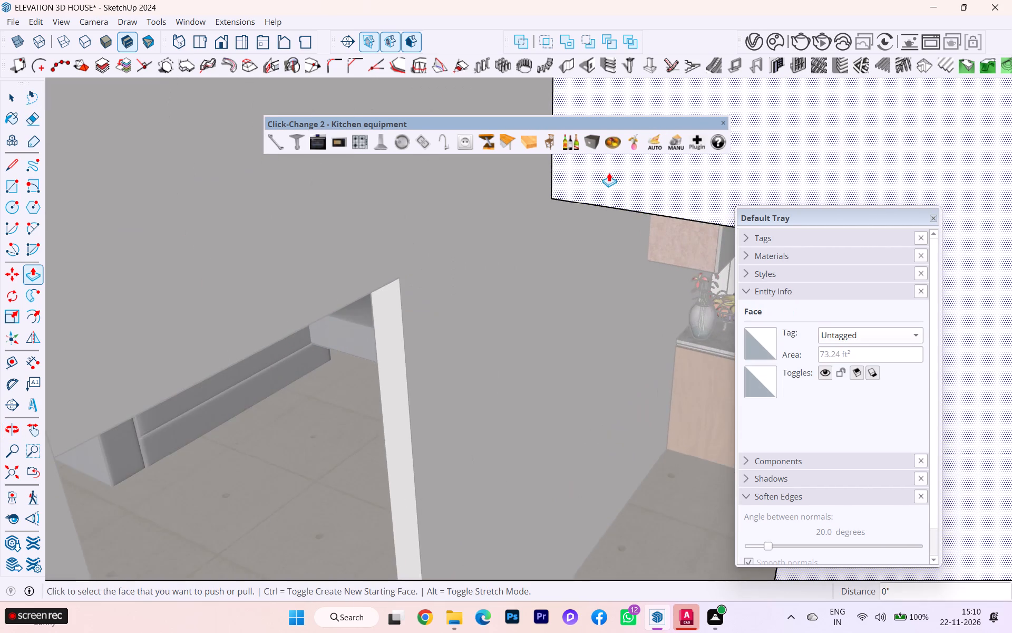
pyautogui.moveTo(614, 159); pyautogui.dragTo(593, 119, button='middle')
pyautogui.scroll(-3, 607, 269)
pyautogui.moveTo(591, 175); pyautogui.dragTo(584, 139, button='middle')
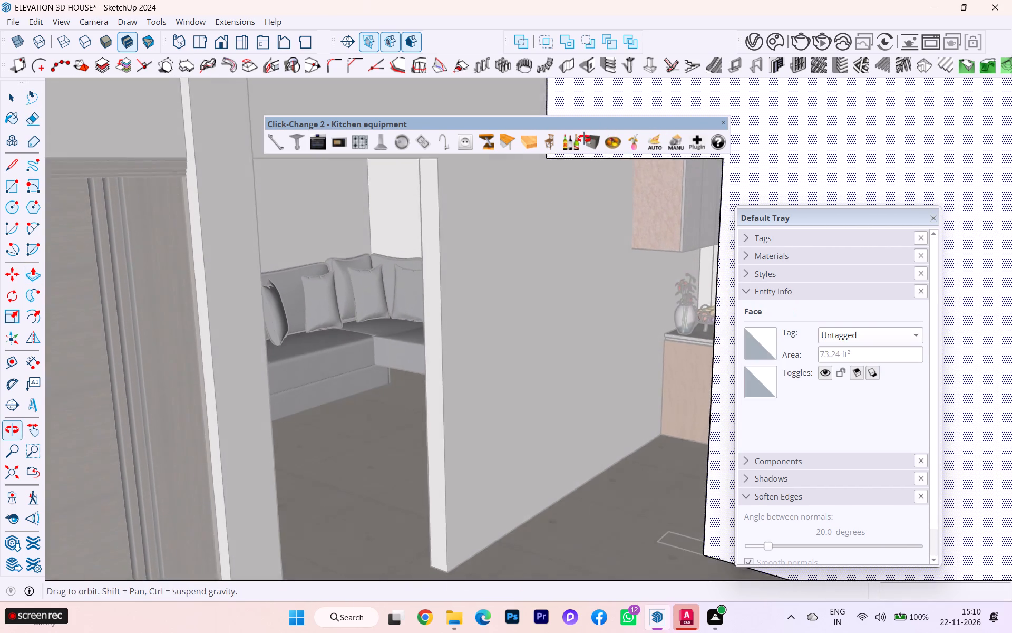
pyautogui.moveTo(584, 139); pyautogui.dragTo(583, 137, button='middle')
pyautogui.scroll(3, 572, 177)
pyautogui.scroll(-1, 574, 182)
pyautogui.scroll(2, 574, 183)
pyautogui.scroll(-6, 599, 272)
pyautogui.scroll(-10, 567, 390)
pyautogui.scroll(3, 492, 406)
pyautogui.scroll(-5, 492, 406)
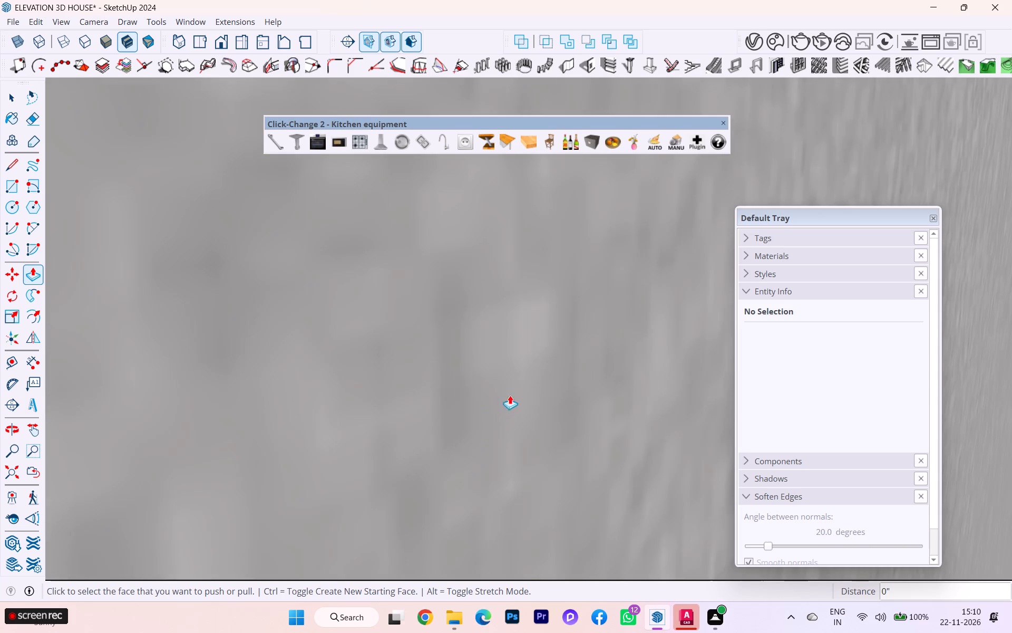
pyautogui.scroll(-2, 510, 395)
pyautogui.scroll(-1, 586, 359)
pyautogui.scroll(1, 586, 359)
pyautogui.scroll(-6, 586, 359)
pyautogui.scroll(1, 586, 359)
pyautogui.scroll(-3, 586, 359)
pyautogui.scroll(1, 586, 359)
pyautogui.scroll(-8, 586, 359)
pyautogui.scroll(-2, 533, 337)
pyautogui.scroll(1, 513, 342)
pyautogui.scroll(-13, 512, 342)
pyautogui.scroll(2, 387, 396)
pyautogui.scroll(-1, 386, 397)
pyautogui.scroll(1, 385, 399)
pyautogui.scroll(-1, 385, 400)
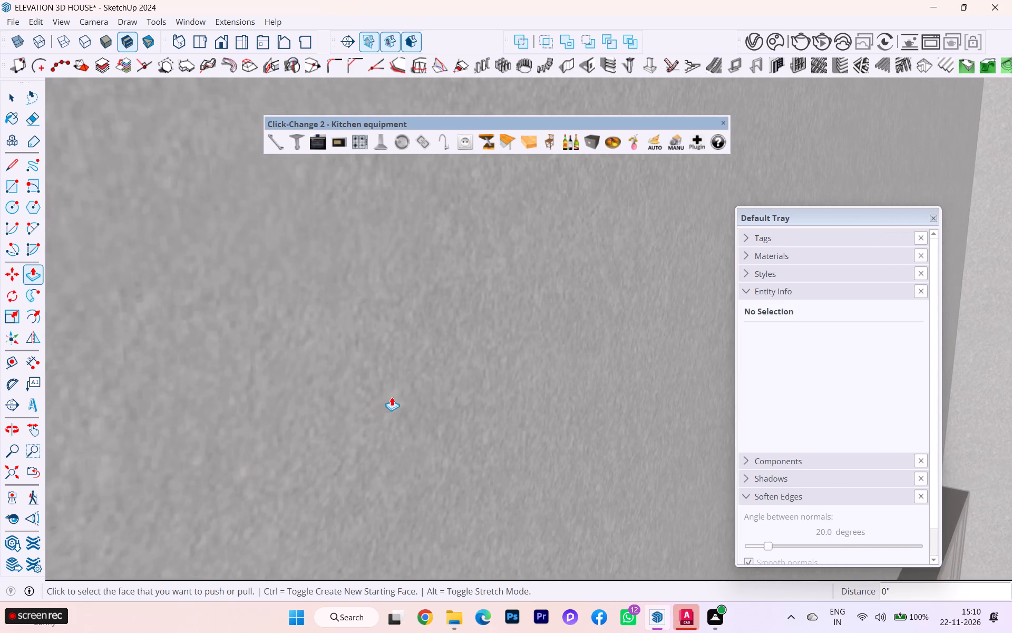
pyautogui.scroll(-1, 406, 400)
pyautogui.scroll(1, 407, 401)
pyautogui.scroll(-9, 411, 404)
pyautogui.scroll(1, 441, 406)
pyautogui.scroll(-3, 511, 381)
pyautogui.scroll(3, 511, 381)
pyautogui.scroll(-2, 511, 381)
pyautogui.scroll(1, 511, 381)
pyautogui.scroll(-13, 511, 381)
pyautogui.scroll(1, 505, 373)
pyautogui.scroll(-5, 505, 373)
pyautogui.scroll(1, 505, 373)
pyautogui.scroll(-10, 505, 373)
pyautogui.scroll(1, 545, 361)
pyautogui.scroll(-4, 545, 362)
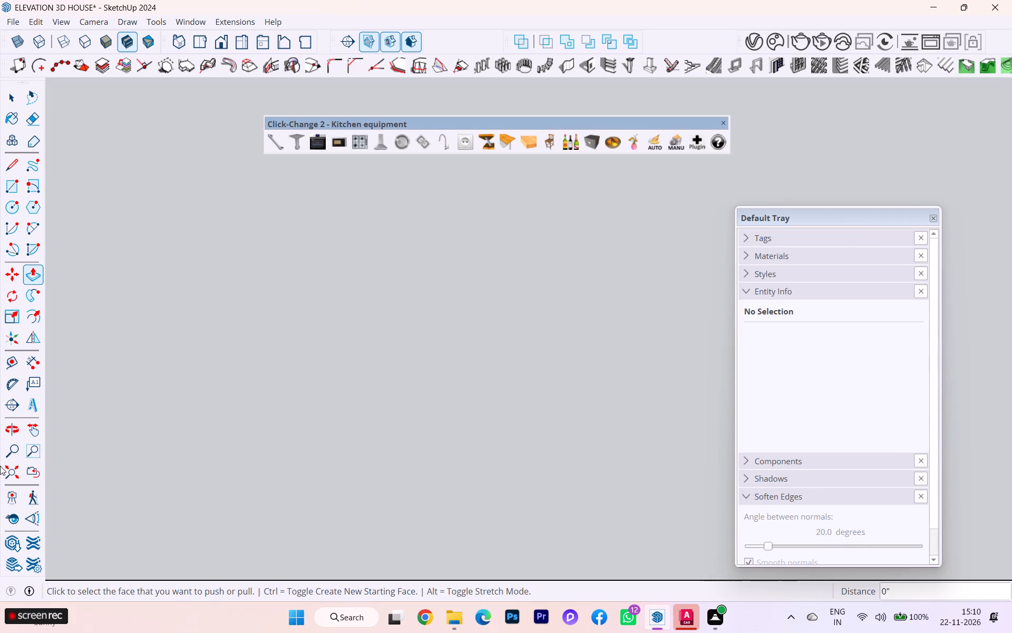
# Close the kitchen wall group and return to the whole model.
pyautogui.click(17, 466)
pyautogui.scroll(-3, 498, 332)
pyautogui.scroll(1, 549, 333)
pyautogui.scroll(-3, 560, 333)
pyautogui.scroll(-6, 477, 392)
pyautogui.scroll(1, 489, 401)
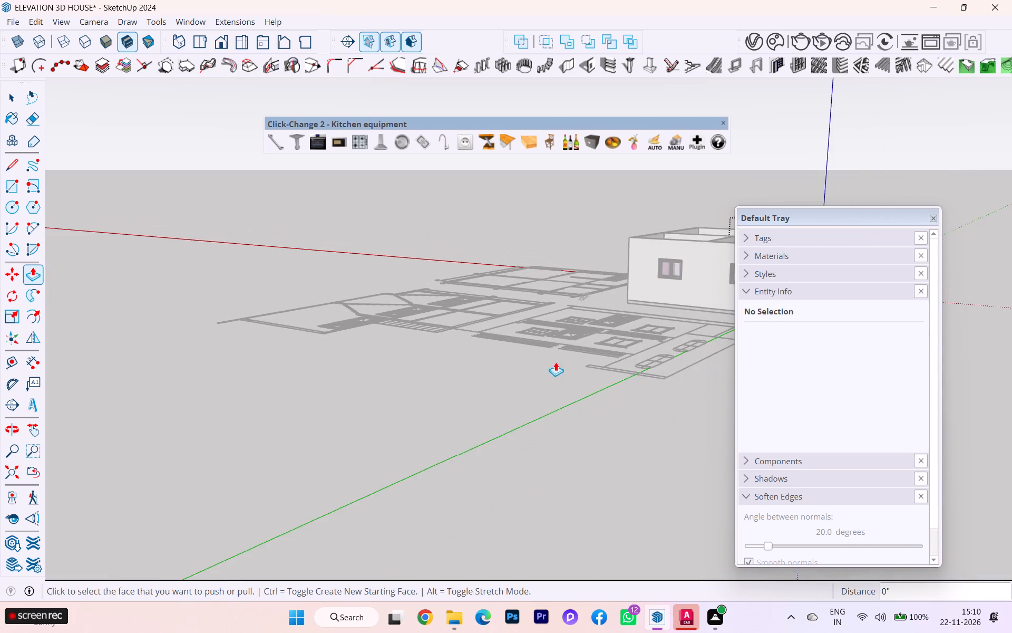
pyautogui.scroll(-6, 489, 360)
pyautogui.click(10, 97)
pyautogui.click(347, 221)
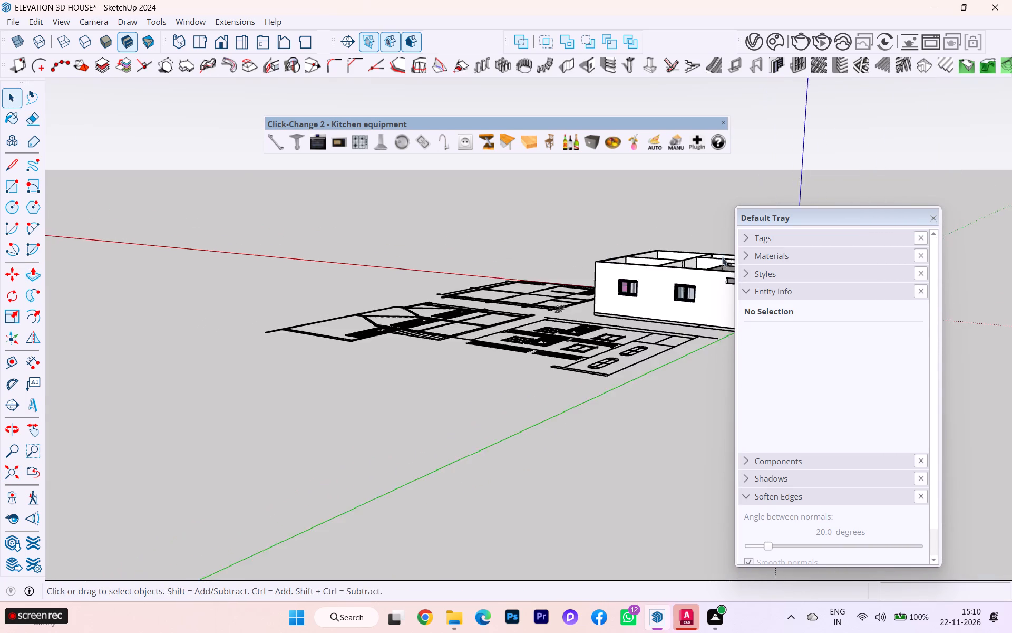
# Reopen the kitchen wall group and pull the 1' end section of the doorway header's underside down 7' to the wall's base level.
pyautogui.scroll(-1, 723, 257)
pyautogui.scroll(6, 723, 257)
pyautogui.scroll(-1, 670, 261)
pyautogui.scroll(6, 660, 261)
pyautogui.scroll(-2, 658, 261)
pyautogui.scroll(10, 658, 261)
pyautogui.scroll(-3, 658, 261)
pyautogui.scroll(3, 658, 261)
pyautogui.scroll(-2, 657, 262)
pyautogui.scroll(2, 655, 263)
pyautogui.scroll(-4, 343, 289)
pyautogui.scroll(1, 325, 291)
pyautogui.scroll(-6, 364, 277)
pyautogui.moveTo(633, 293); pyautogui.dragTo(615, 424, button='middle')
pyautogui.scroll(3, 628, 338)
pyautogui.scroll(-2, 629, 335)
pyautogui.scroll(2, 630, 335)
pyautogui.scroll(-2, 631, 332)
pyautogui.scroll(20, 635, 329)
pyautogui.scroll(1, 635, 329)
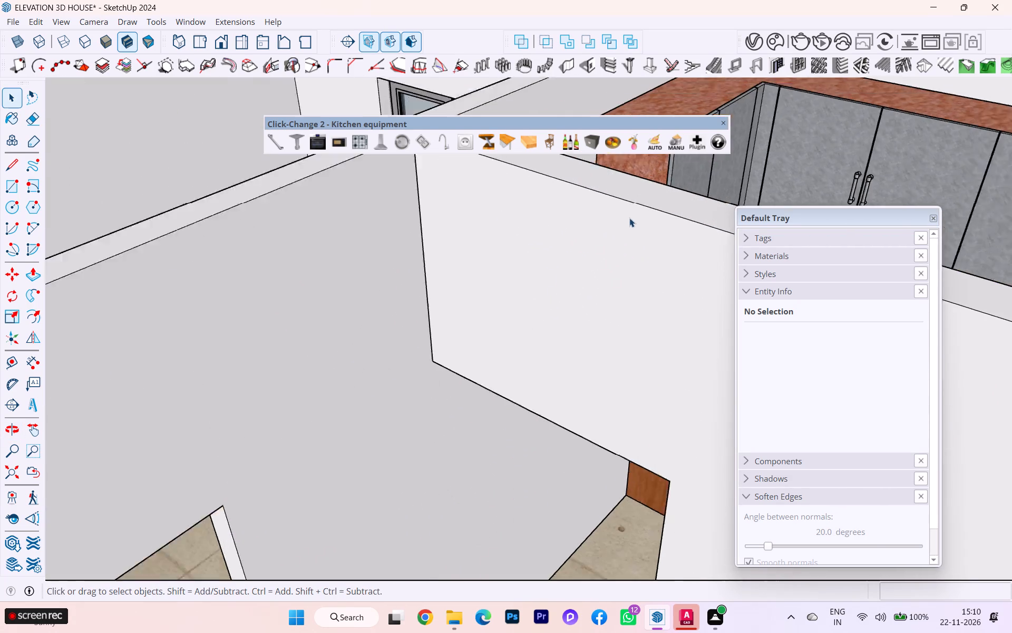
pyautogui.scroll(5, 629, 218)
pyautogui.moveTo(632, 229); pyautogui.dragTo(647, 103, button='middle')
pyautogui.scroll(1, 493, 349)
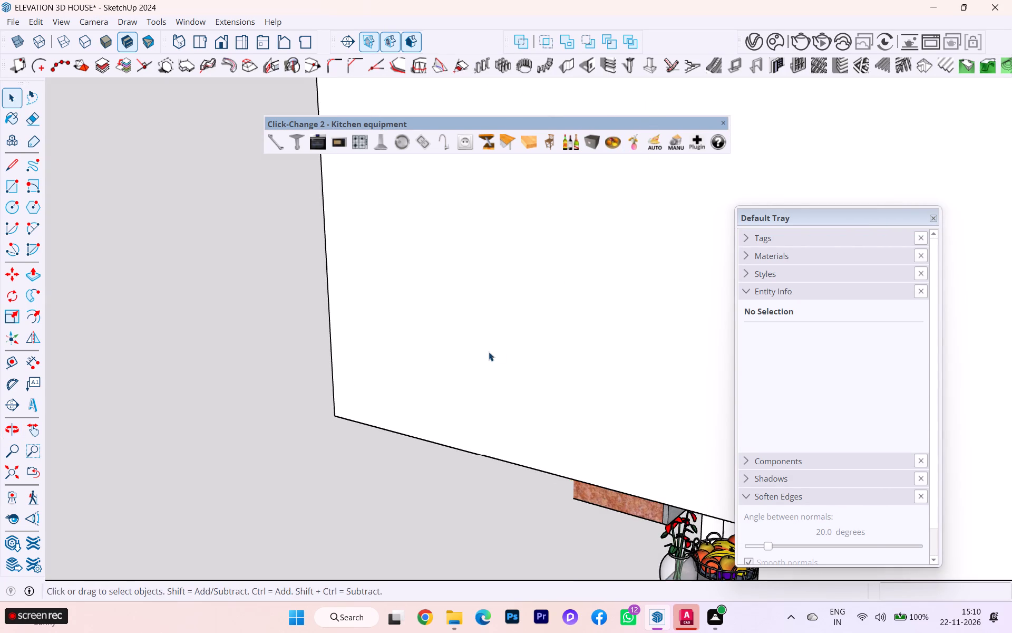
pyautogui.moveTo(487, 350); pyautogui.dragTo(499, 235, button='middle')
pyautogui.click(428, 299)
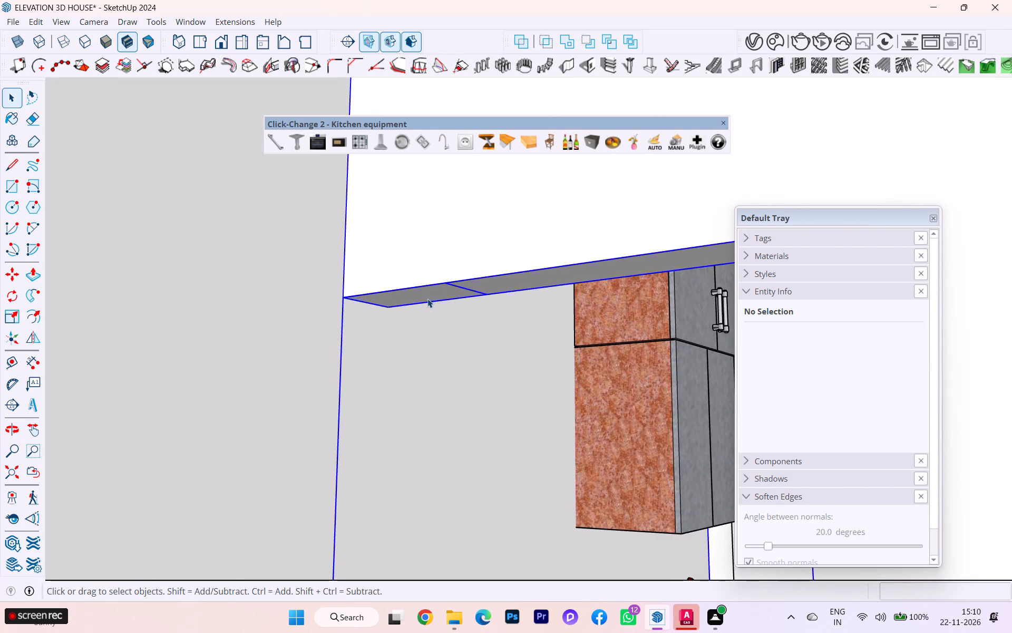
pyautogui.doubleClick(427, 293)
pyautogui.click(419, 296)
pyautogui.press('p')
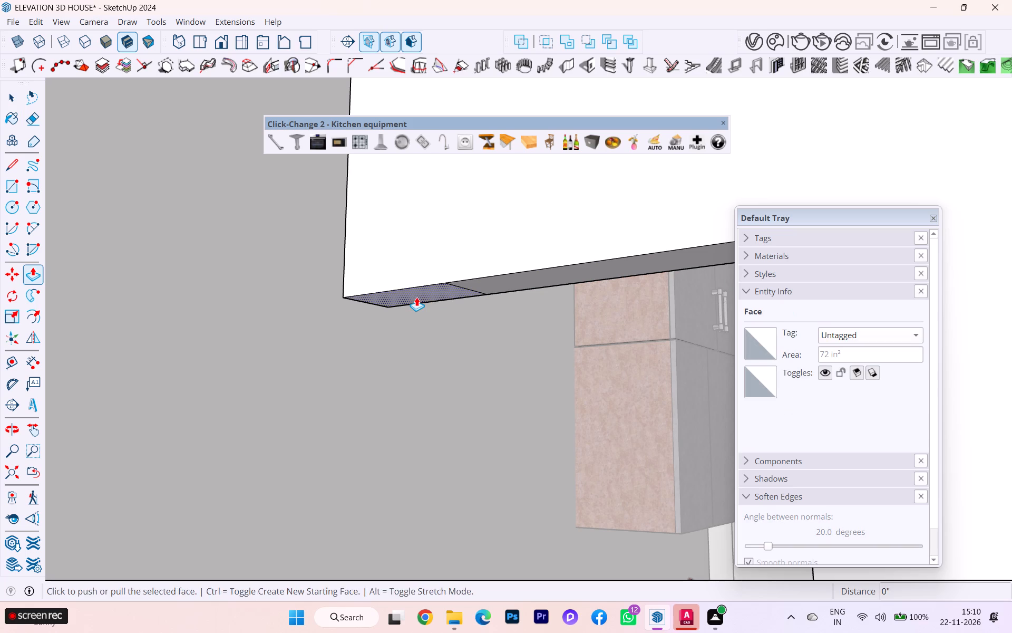
pyautogui.click(416, 297)
pyautogui.scroll(-2, 389, 360)
pyautogui.scroll(1, 389, 359)
pyautogui.scroll(-2, 389, 359)
pyautogui.scroll(2, 390, 359)
pyautogui.scroll(-5, 390, 359)
pyautogui.scroll(2, 414, 326)
pyautogui.scroll(-5, 421, 323)
pyautogui.scroll(3, 421, 323)
pyautogui.scroll(-2, 421, 323)
pyautogui.scroll(2, 410, 325)
pyautogui.scroll(-2, 408, 327)
pyautogui.scroll(1, 401, 332)
pyautogui.scroll(-1, 400, 332)
pyautogui.scroll(1, 366, 347)
pyautogui.scroll(-2, 366, 347)
pyautogui.scroll(2, 364, 350)
pyautogui.scroll(-6, 364, 351)
pyautogui.scroll(1, 343, 378)
pyautogui.scroll(-15, 410, 423)
pyautogui.scroll(-3, 339, 403)
pyautogui.scroll(1, 339, 403)
pyautogui.scroll(-2, 339, 403)
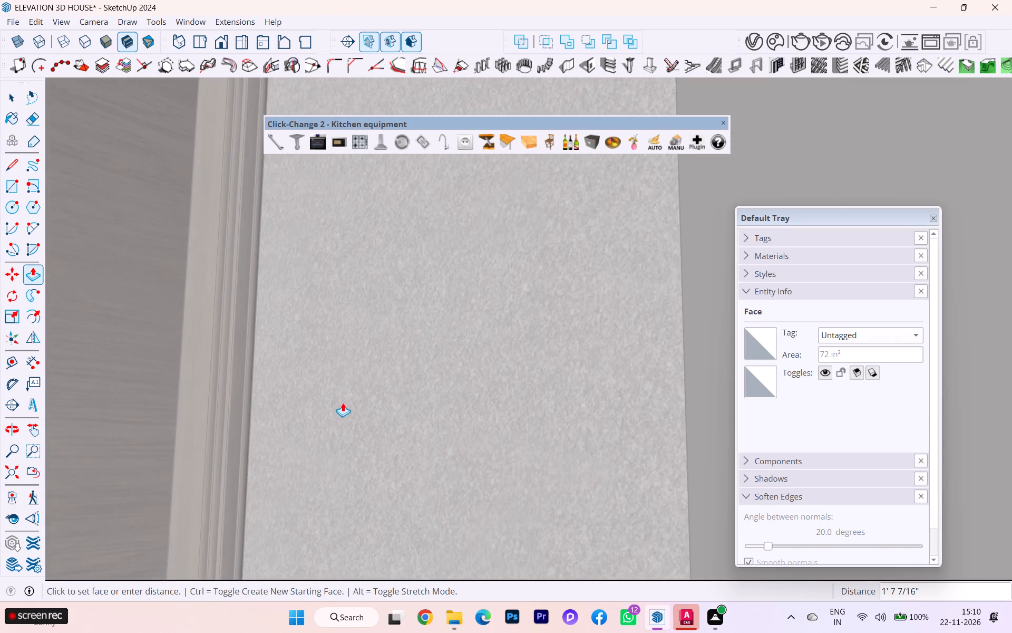
pyautogui.scroll(-16, 356, 390)
pyautogui.scroll(2, 362, 386)
pyautogui.scroll(-8, 362, 386)
pyautogui.scroll(1, 363, 386)
pyautogui.scroll(-1, 363, 386)
pyautogui.scroll(2, 363, 386)
pyautogui.scroll(-4, 363, 386)
pyautogui.scroll(2, 437, 433)
pyautogui.scroll(-3, 414, 405)
pyautogui.scroll(1, 414, 405)
pyautogui.scroll(-3, 414, 405)
pyautogui.scroll(2, 414, 405)
pyautogui.scroll(-1, 413, 405)
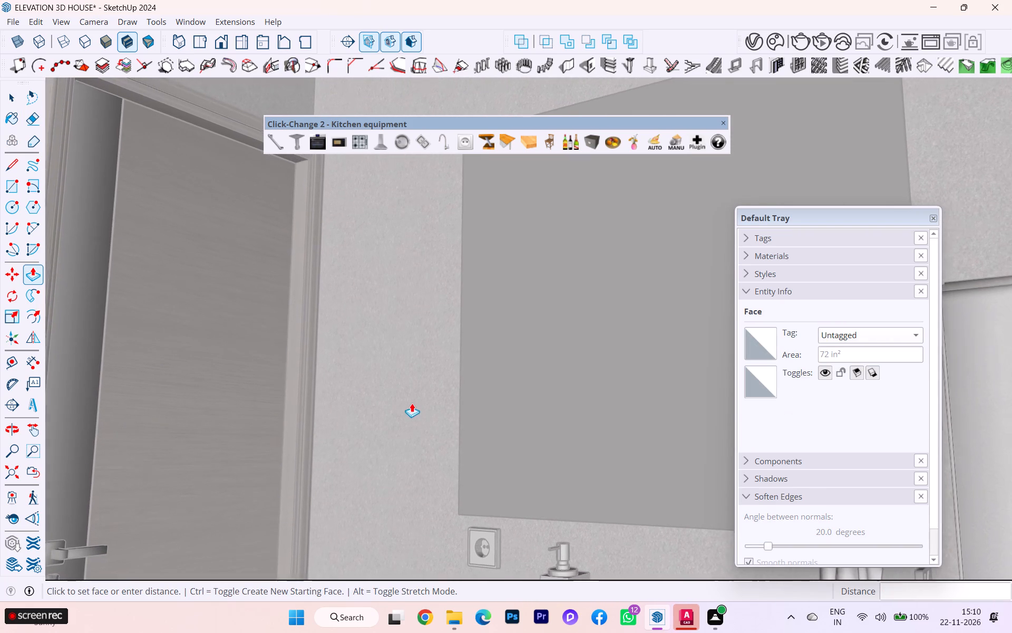
pyautogui.scroll(-9, 411, 379)
pyautogui.scroll(1, 411, 379)
pyautogui.scroll(-4, 410, 372)
pyautogui.scroll(1, 410, 372)
pyautogui.scroll(-5, 410, 372)
pyautogui.scroll(1, 398, 386)
pyautogui.scroll(-4, 397, 403)
pyautogui.scroll(1, 397, 404)
pyautogui.scroll(-2, 396, 404)
pyautogui.scroll(1, 396, 406)
pyautogui.scroll(-4, 397, 406)
pyautogui.scroll(2, 402, 408)
pyautogui.scroll(-5, 444, 404)
pyautogui.scroll(2, 444, 404)
pyautogui.scroll(-2, 444, 404)
pyautogui.scroll(2, 444, 404)
pyautogui.scroll(-8, 437, 408)
pyautogui.scroll(2, 395, 391)
pyautogui.scroll(-7, 395, 391)
pyautogui.scroll(2, 396, 390)
pyautogui.scroll(-5, 396, 390)
pyautogui.scroll(2, 396, 390)
pyautogui.scroll(-2, 422, 394)
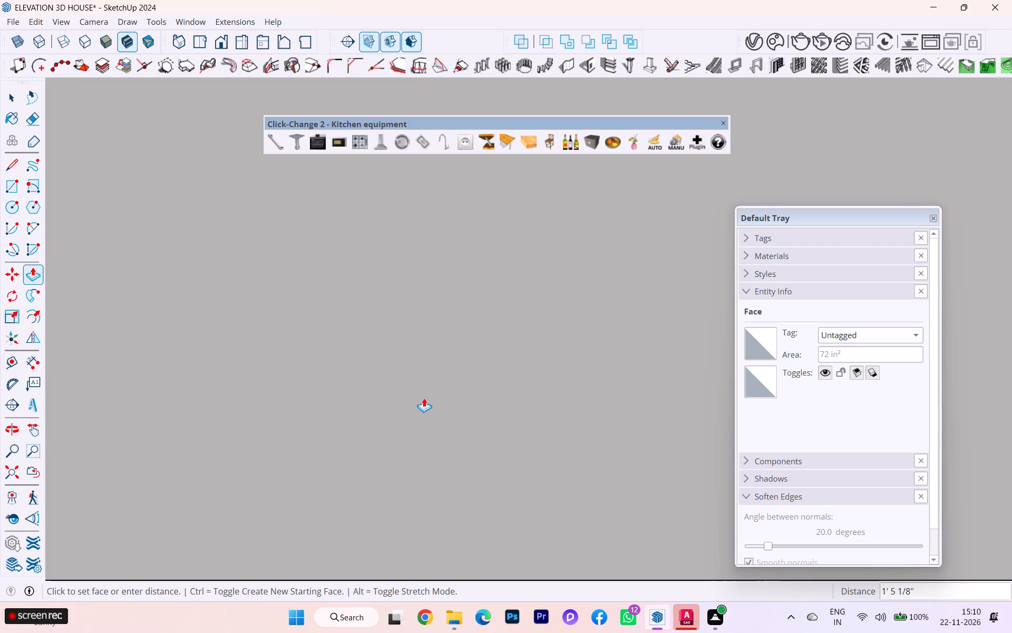
pyautogui.scroll(-1, 424, 398)
pyautogui.scroll(3, 425, 400)
pyautogui.scroll(-20, 426, 401)
pyautogui.scroll(1, 428, 407)
pyautogui.scroll(-4, 428, 407)
pyautogui.scroll(1, 420, 394)
pyautogui.scroll(-2, 420, 394)
pyautogui.scroll(1, 420, 394)
pyautogui.scroll(-1, 420, 394)
pyautogui.scroll(1, 420, 394)
pyautogui.scroll(-6, 420, 394)
pyautogui.scroll(1, 399, 398)
pyautogui.scroll(-5, 398, 399)
pyautogui.scroll(2, 221, 447)
pyautogui.scroll(-2, 224, 447)
pyautogui.scroll(2, 231, 446)
pyautogui.scroll(-1, 233, 445)
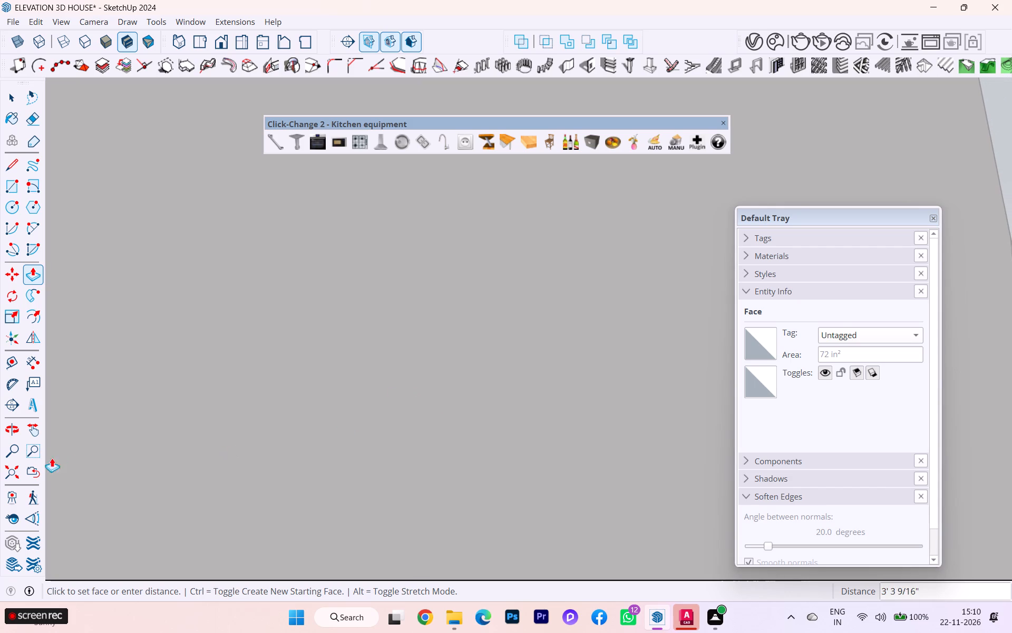
pyautogui.click(18, 466)
pyautogui.scroll(-10, 413, 426)
pyautogui.scroll(2, 475, 430)
pyautogui.scroll(-1, 482, 429)
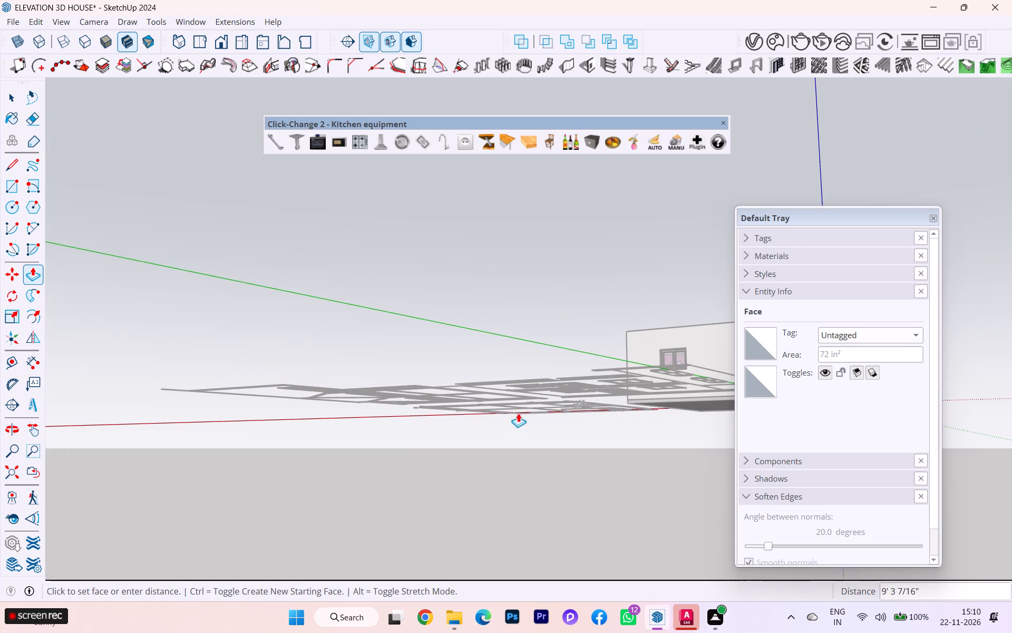
pyautogui.scroll(-2, 659, 411)
pyautogui.moveTo(656, 416); pyautogui.dragTo(750, 629, button='middle')
pyautogui.scroll(4, 682, 408)
pyautogui.scroll(-3, 682, 391)
pyautogui.scroll(3, 680, 392)
pyautogui.scroll(-1, 677, 386)
pyautogui.scroll(3, 677, 386)
pyautogui.scroll(-1, 672, 386)
pyautogui.scroll(4, 672, 387)
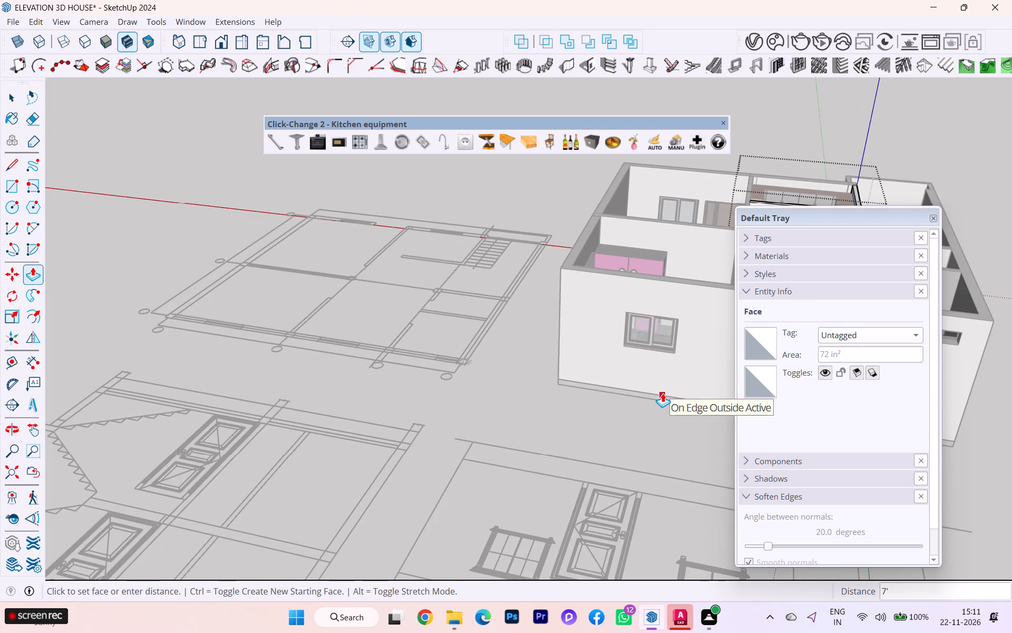
pyautogui.click(663, 393)
# Examine the reshaped kitchen doorway and its new wall section from above the house.
pyautogui.scroll(-1, 454, 390)
pyautogui.scroll(1, 435, 395)
pyautogui.scroll(-2, 434, 395)
pyautogui.scroll(1, 426, 395)
pyautogui.scroll(-3, 422, 393)
pyautogui.scroll(1, 405, 390)
pyautogui.scroll(-6, 405, 390)
pyautogui.scroll(1, 703, 289)
pyautogui.scroll(-1, 703, 289)
pyautogui.scroll(8, 703, 289)
pyautogui.scroll(-3, 613, 322)
pyautogui.scroll(2, 613, 322)
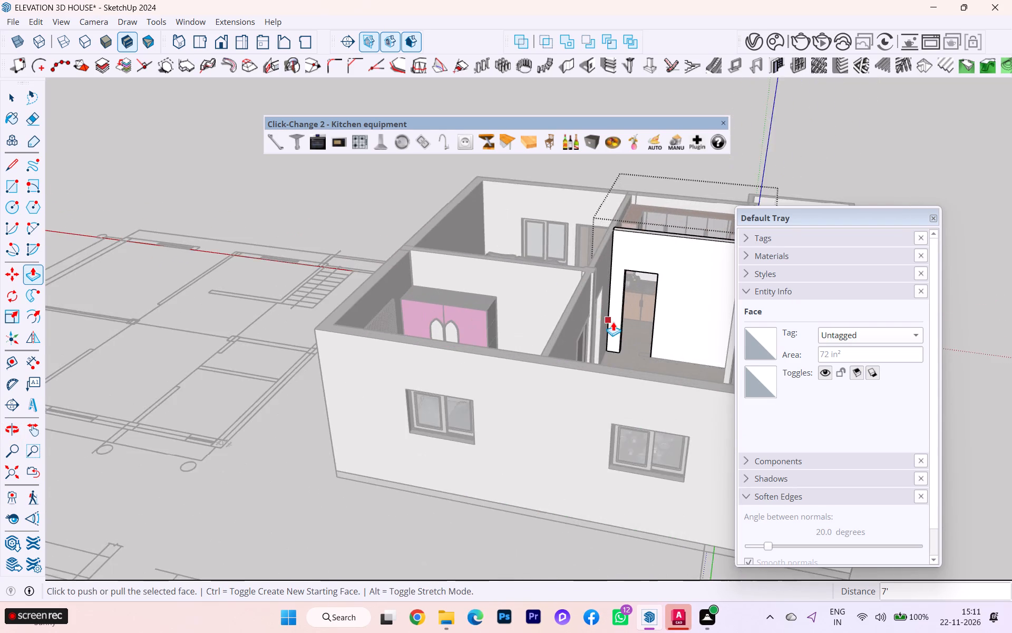
pyautogui.scroll(2, 613, 322)
pyautogui.scroll(-1, 614, 325)
pyautogui.scroll(5, 614, 325)
pyautogui.scroll(-1, 614, 325)
pyautogui.scroll(2, 614, 325)
pyautogui.scroll(-4, 614, 326)
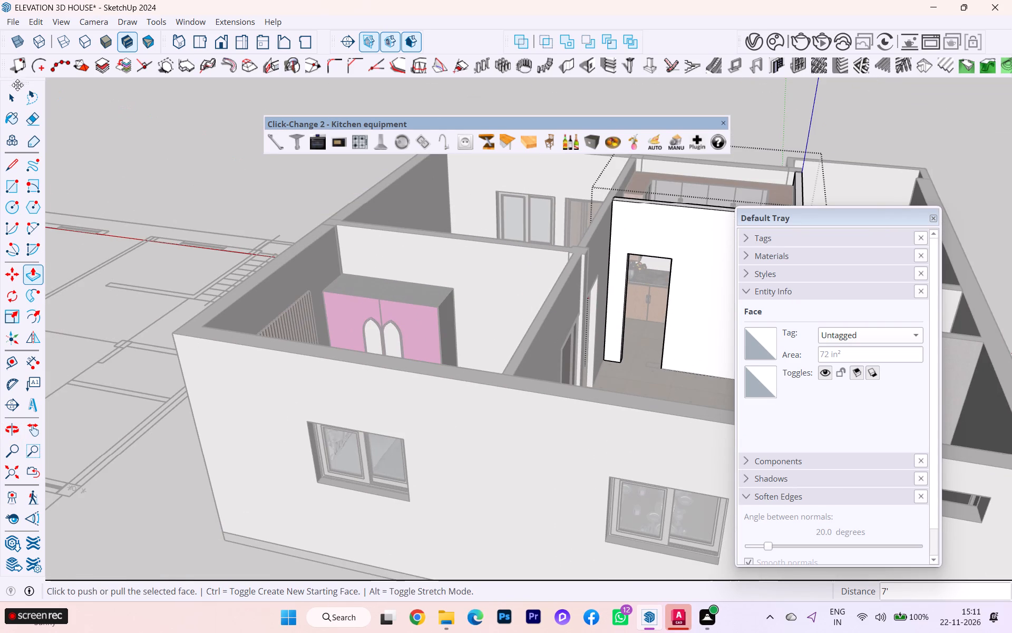
# Close the kitchen wall group.
pyautogui.click(17, 95)
pyautogui.click(74, 101)
pyautogui.scroll(1, 456, 152)
pyautogui.scroll(-1, 468, 153)
pyautogui.scroll(3, 473, 155)
pyautogui.scroll(1, 682, 227)
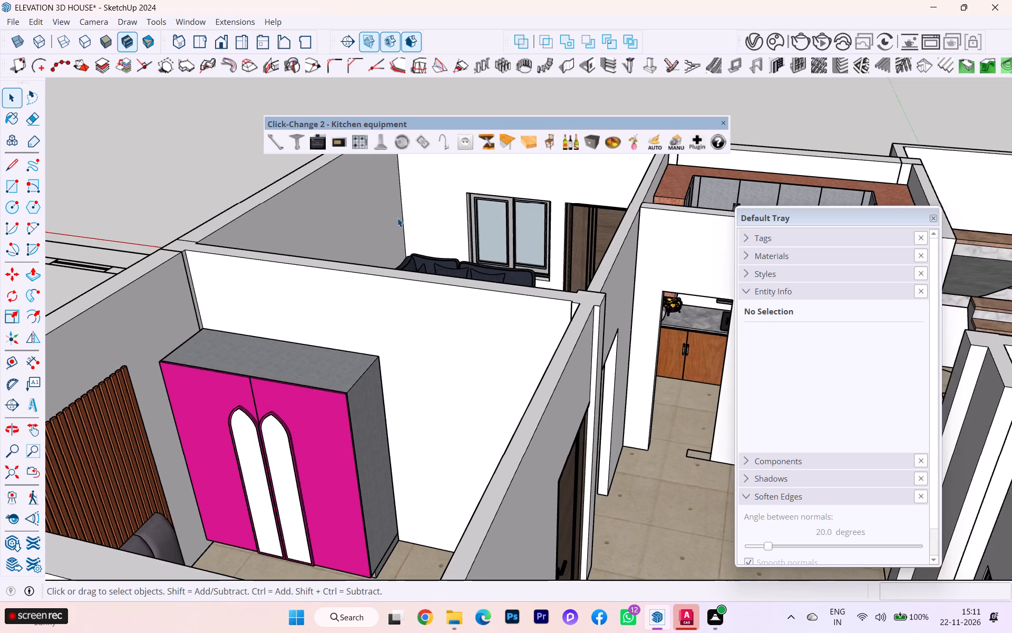
# Examine the small rectangular outline on the floor at the kitchen doorway, selecting the surrounding floor, wall and cabinet groups to identify it.
pyautogui.scroll(-4, 321, 212)
pyautogui.scroll(5, 565, 252)
pyautogui.scroll(2, 604, 438)
pyautogui.scroll(-2, 604, 439)
pyautogui.scroll(6, 605, 443)
pyautogui.scroll(-1, 562, 467)
pyautogui.scroll(1, 562, 467)
pyautogui.click(565, 466)
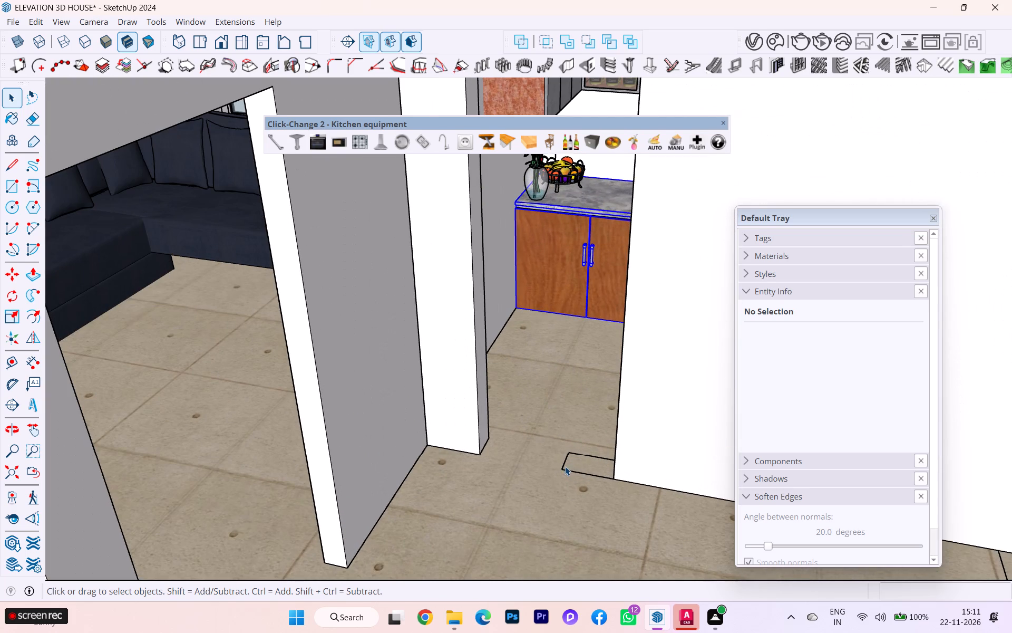
pyautogui.click(565, 466)
pyautogui.scroll(-3, 563, 469)
pyautogui.scroll(1, 587, 474)
pyautogui.scroll(-1, 587, 474)
pyautogui.click(367, 457)
pyautogui.scroll(2, 550, 470)
pyautogui.scroll(-1, 598, 464)
pyautogui.scroll(1, 598, 464)
pyautogui.scroll(-9, 598, 464)
pyautogui.scroll(1, 566, 454)
pyautogui.scroll(-6, 566, 454)
pyautogui.scroll(2, 545, 456)
pyautogui.scroll(-1, 542, 456)
pyautogui.click(254, 228)
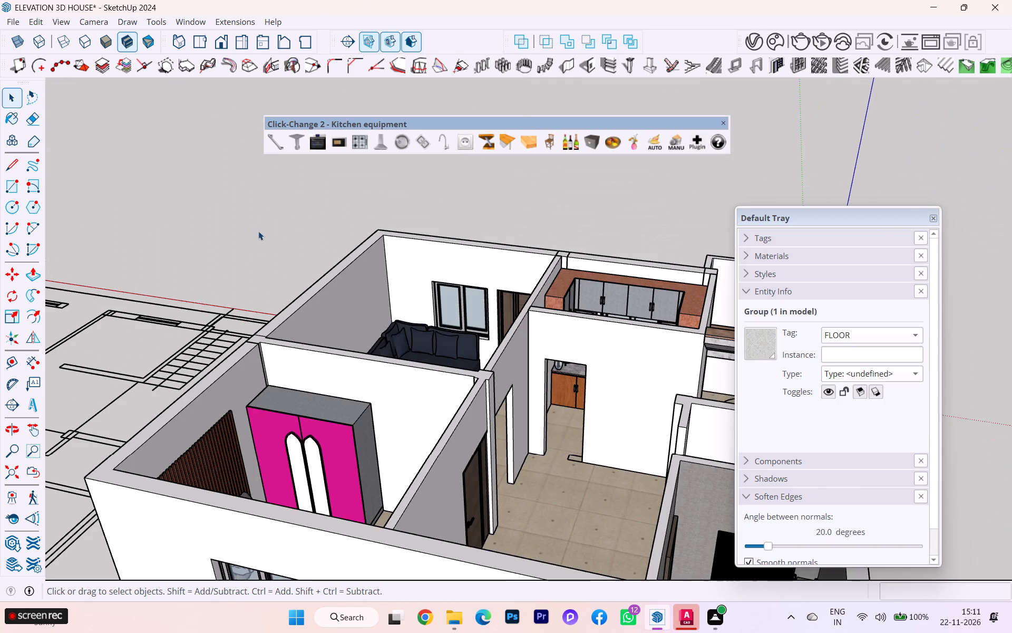
pyautogui.scroll(3, 767, 543)
pyautogui.scroll(-1, 767, 543)
pyautogui.scroll(5, 766, 543)
pyautogui.scroll(-2, 631, 503)
pyautogui.scroll(5, 631, 503)
pyautogui.click(546, 436)
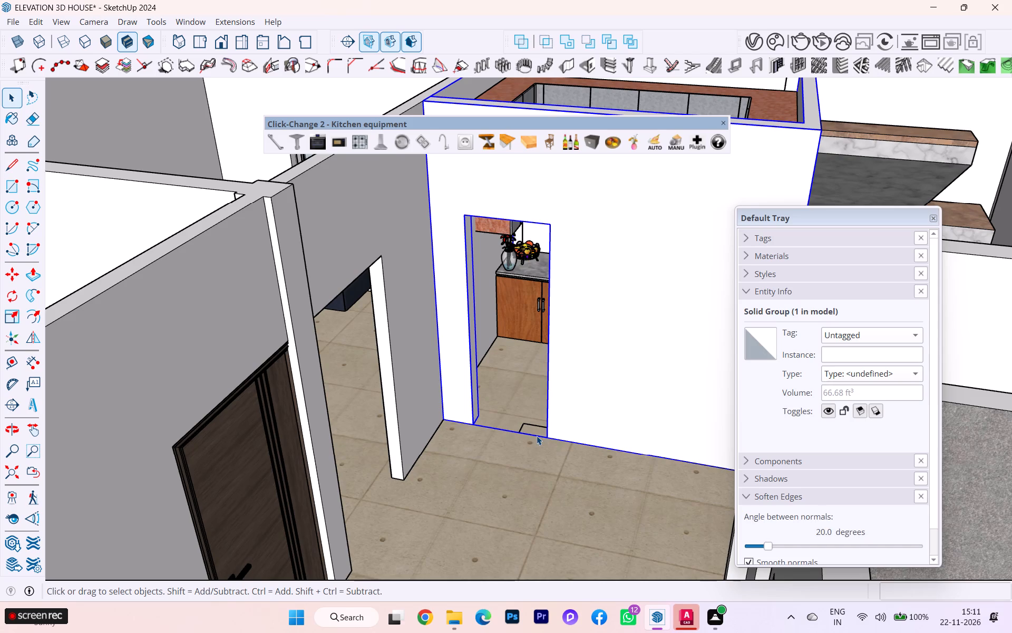
pyautogui.scroll(1, 533, 429)
pyautogui.scroll(-3, 533, 429)
pyautogui.scroll(3, 533, 429)
pyautogui.click(532, 426)
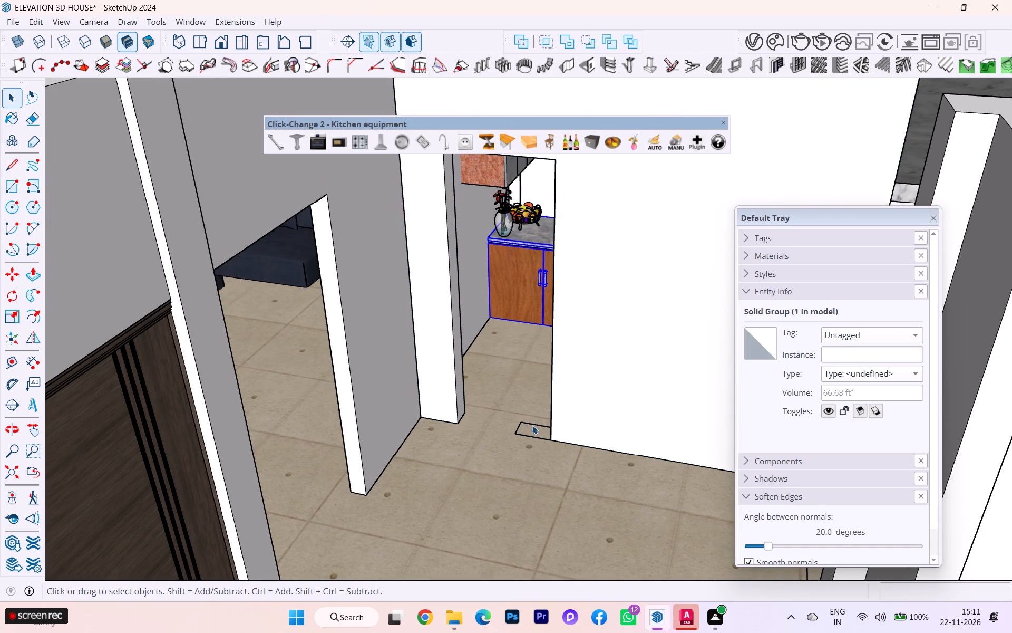
pyautogui.click(532, 425)
pyautogui.click(522, 425)
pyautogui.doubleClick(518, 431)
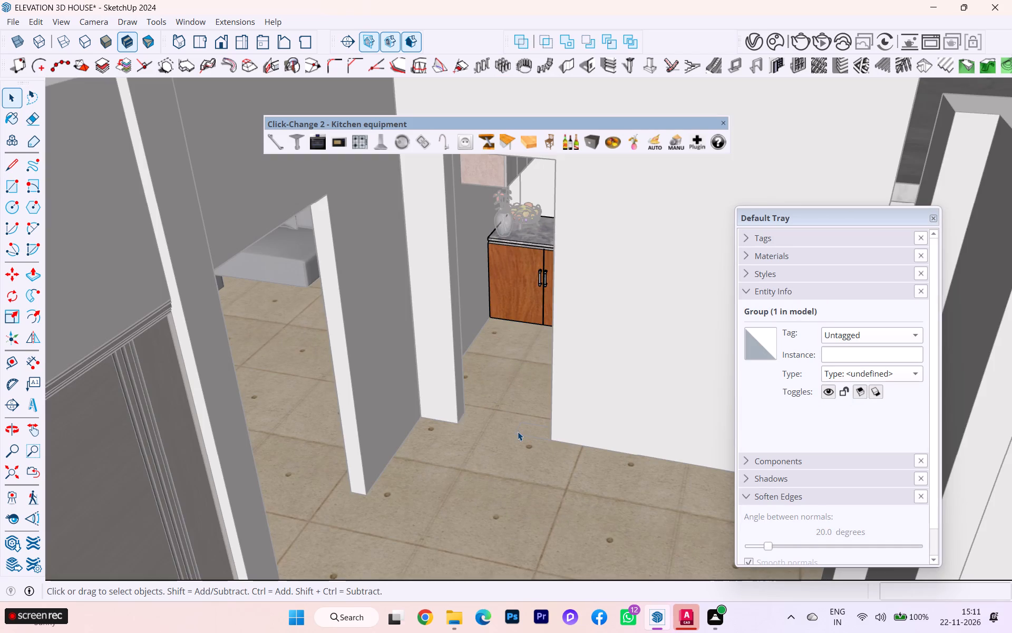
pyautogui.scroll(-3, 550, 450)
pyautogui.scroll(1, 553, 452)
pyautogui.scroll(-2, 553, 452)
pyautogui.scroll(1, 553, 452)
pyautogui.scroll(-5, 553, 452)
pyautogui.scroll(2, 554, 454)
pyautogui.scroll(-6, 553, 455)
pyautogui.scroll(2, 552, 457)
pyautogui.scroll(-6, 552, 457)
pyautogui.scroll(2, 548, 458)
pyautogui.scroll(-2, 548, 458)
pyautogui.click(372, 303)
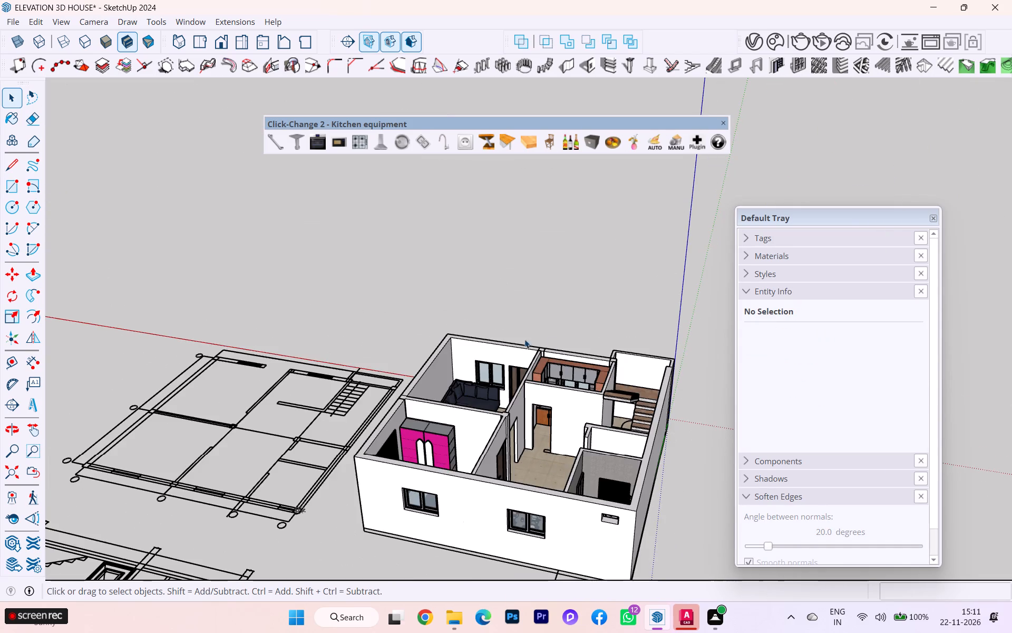
# Examine the kitchen doorway opening and the floor outline beside it from above and from the front.
pyautogui.scroll(8, 546, 399)
pyautogui.scroll(-1, 551, 444)
pyautogui.scroll(1, 553, 446)
pyautogui.click(547, 484)
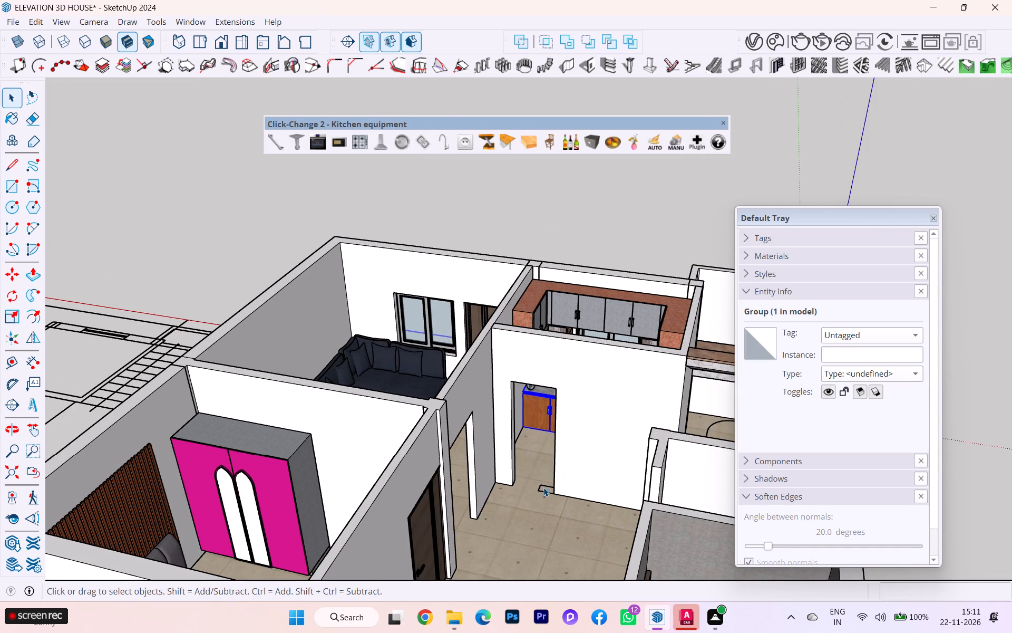
pyautogui.click(548, 243)
pyautogui.click(582, 435)
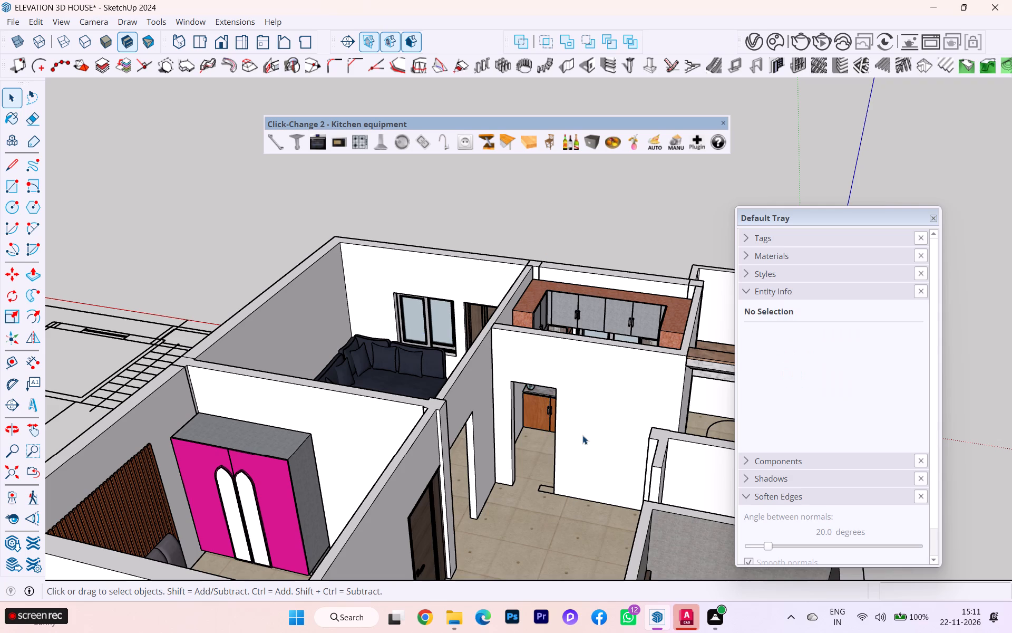
pyautogui.scroll(2, 551, 490)
pyautogui.scroll(-2, 551, 490)
pyautogui.scroll(1, 551, 490)
pyautogui.scroll(-1, 551, 490)
pyautogui.scroll(2, 551, 490)
pyautogui.scroll(-2, 550, 491)
pyautogui.scroll(2, 550, 491)
pyautogui.scroll(-1, 550, 491)
pyautogui.scroll(2, 550, 491)
pyautogui.moveTo(550, 492); pyautogui.dragTo(712, 559, button='middle')
pyautogui.scroll(-1, 554, 501)
pyautogui.scroll(2, 712, 559)
pyautogui.scroll(-1, 619, 461)
pyautogui.scroll(1, 619, 461)
pyautogui.scroll(-4, 618, 460)
pyautogui.scroll(1, 618, 459)
pyautogui.scroll(5, 575, 450)
pyautogui.scroll(-1, 573, 456)
pyautogui.scroll(2, 573, 456)
pyautogui.scroll(-1, 572, 462)
pyautogui.moveTo(572, 463); pyautogui.dragTo(515, 436, button='middle')
pyautogui.scroll(-1, 552, 457)
pyautogui.scroll(3, 552, 458)
pyautogui.scroll(-4, 552, 458)
pyautogui.scroll(1, 527, 449)
pyautogui.scroll(-2, 527, 449)
pyautogui.moveTo(522, 409); pyautogui.dragTo(508, 390, button='middle')
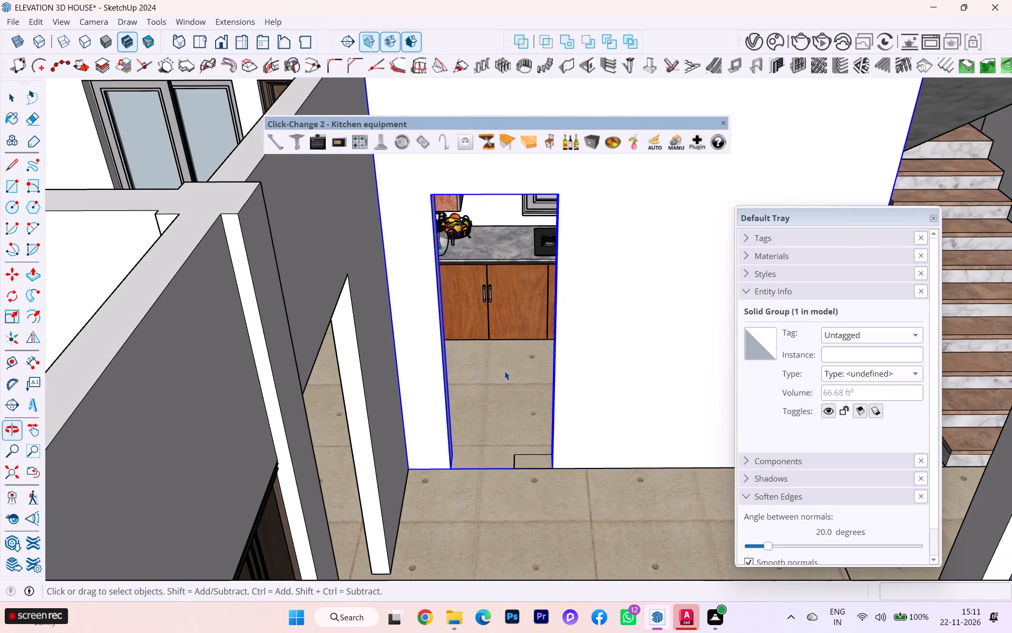
# Inside the kitchen wall group, draw an arc about 2' 4 7/8" wide across the doorway, bulging about 9 1/2" to its top edge.
pyautogui.scroll(1, 475, 225)
pyautogui.doubleClick(424, 205)
pyautogui.scroll(3, 423, 205)
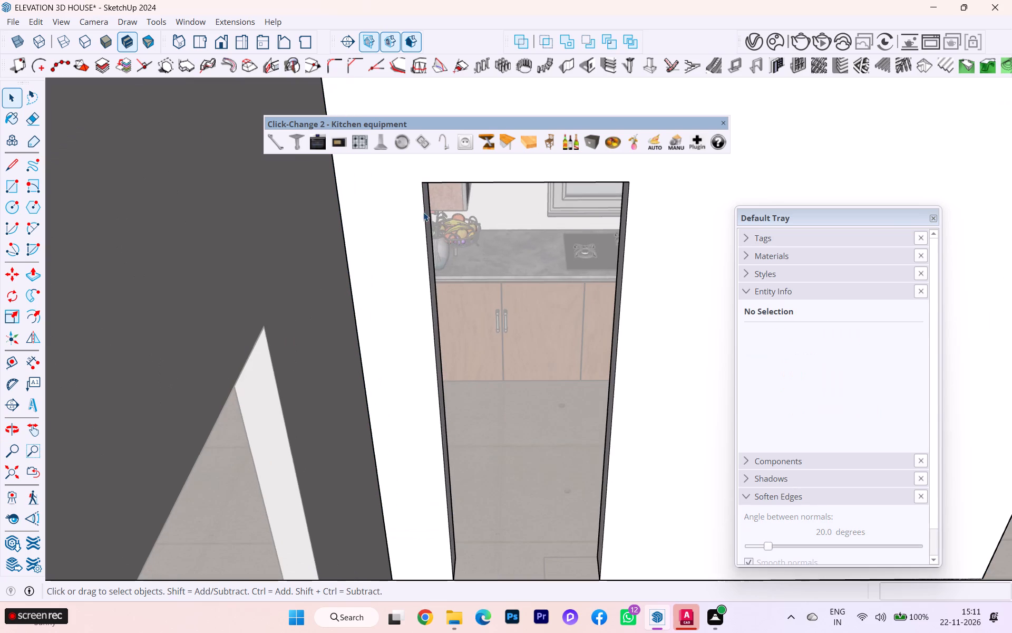
pyautogui.press('a')
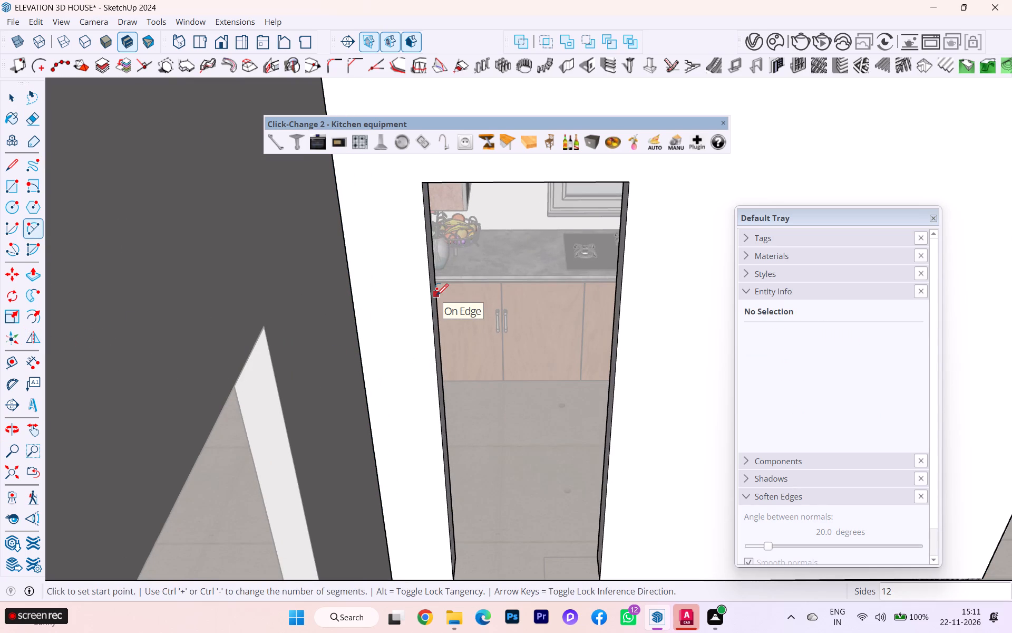
pyautogui.scroll(-2, 436, 295)
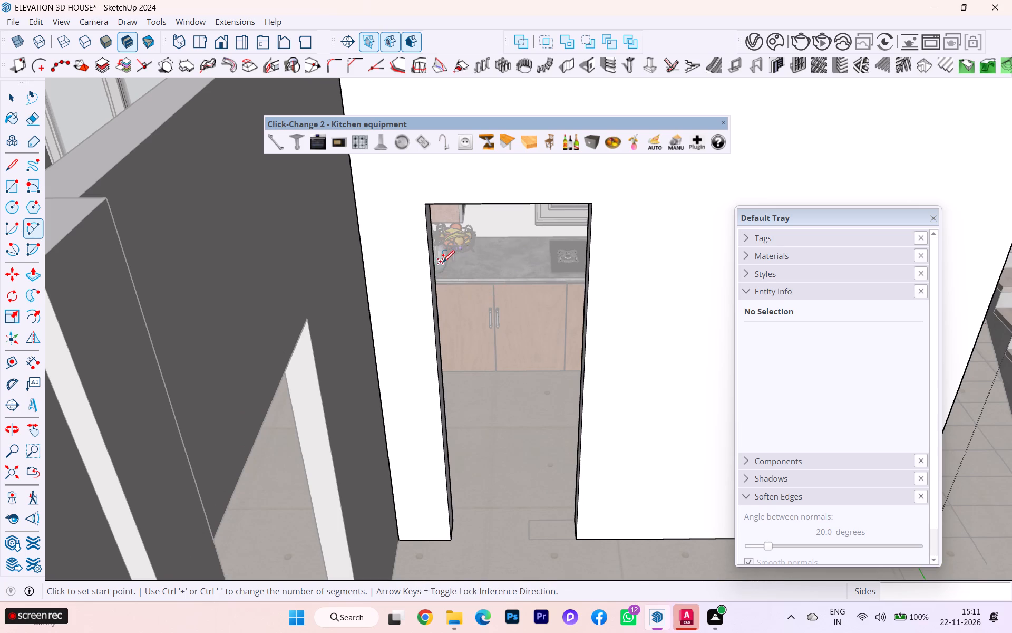
pyautogui.scroll(3, 443, 262)
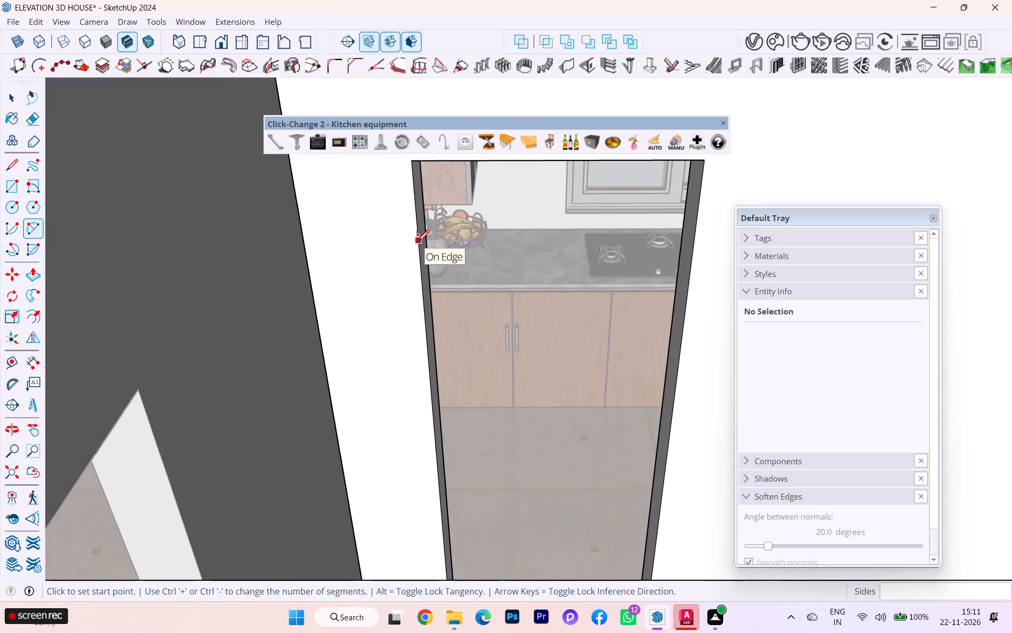
pyautogui.click(419, 247)
pyautogui.scroll(-3, 495, 249)
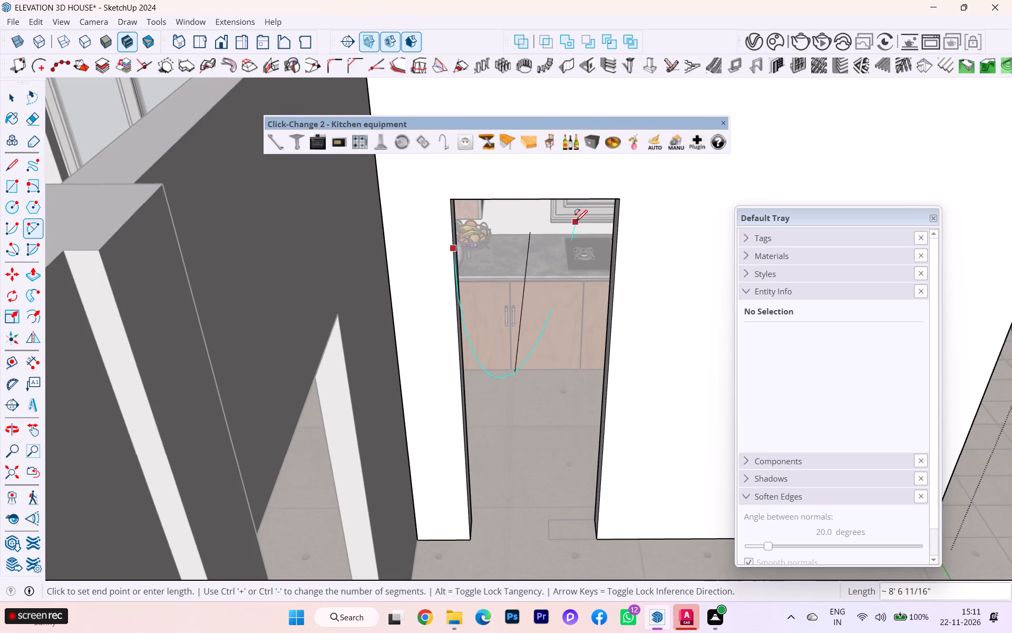
pyautogui.click(616, 253)
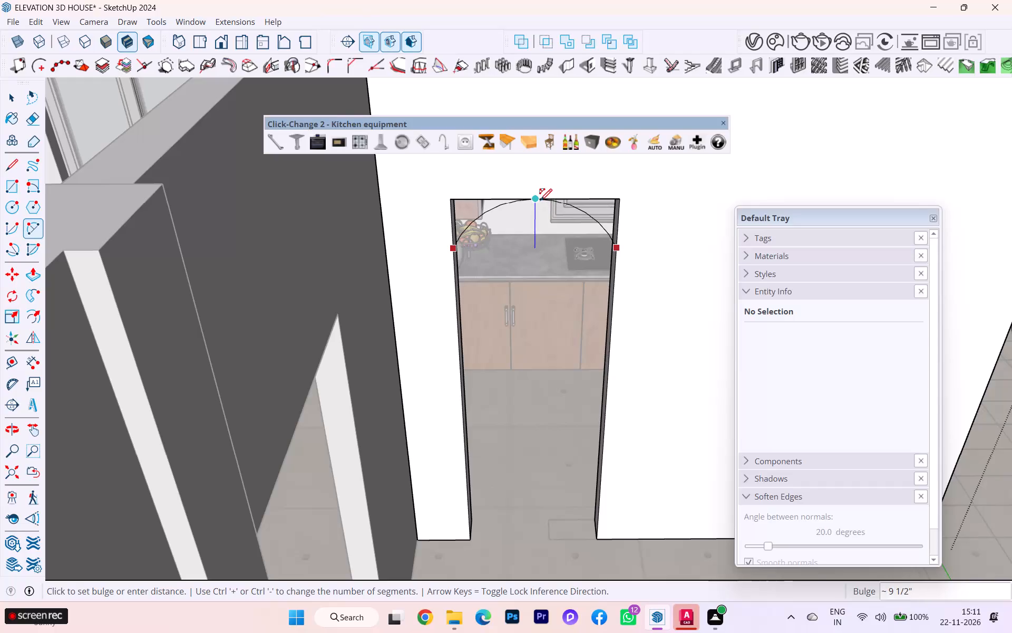
pyautogui.click(540, 200)
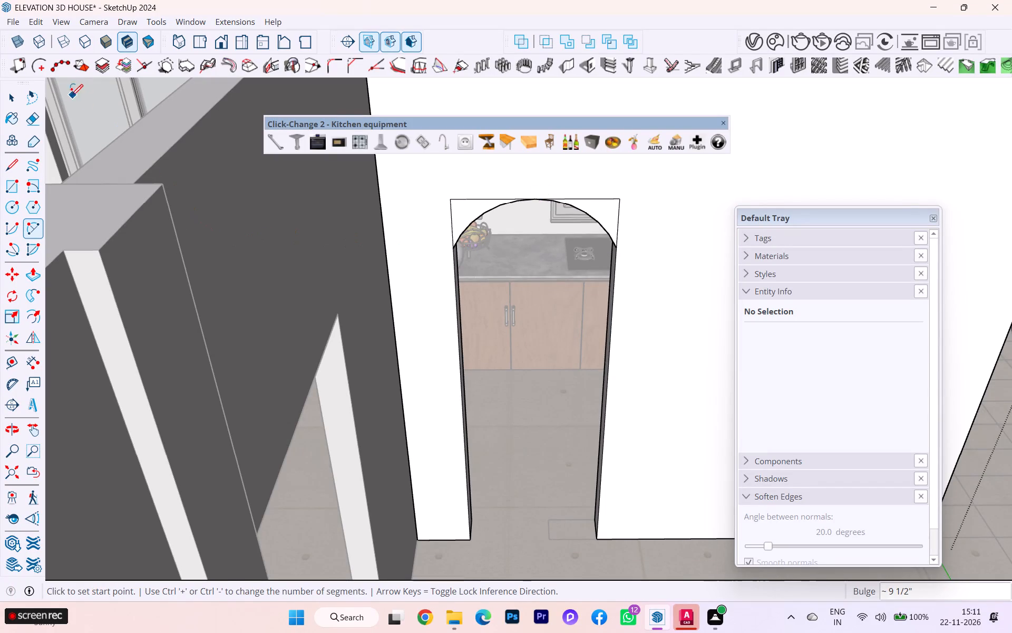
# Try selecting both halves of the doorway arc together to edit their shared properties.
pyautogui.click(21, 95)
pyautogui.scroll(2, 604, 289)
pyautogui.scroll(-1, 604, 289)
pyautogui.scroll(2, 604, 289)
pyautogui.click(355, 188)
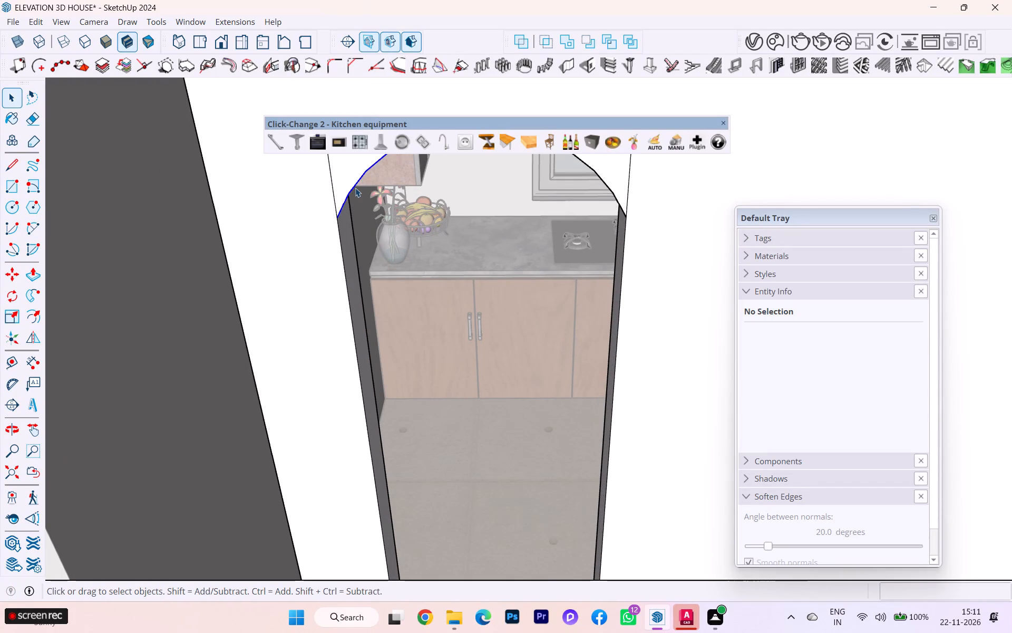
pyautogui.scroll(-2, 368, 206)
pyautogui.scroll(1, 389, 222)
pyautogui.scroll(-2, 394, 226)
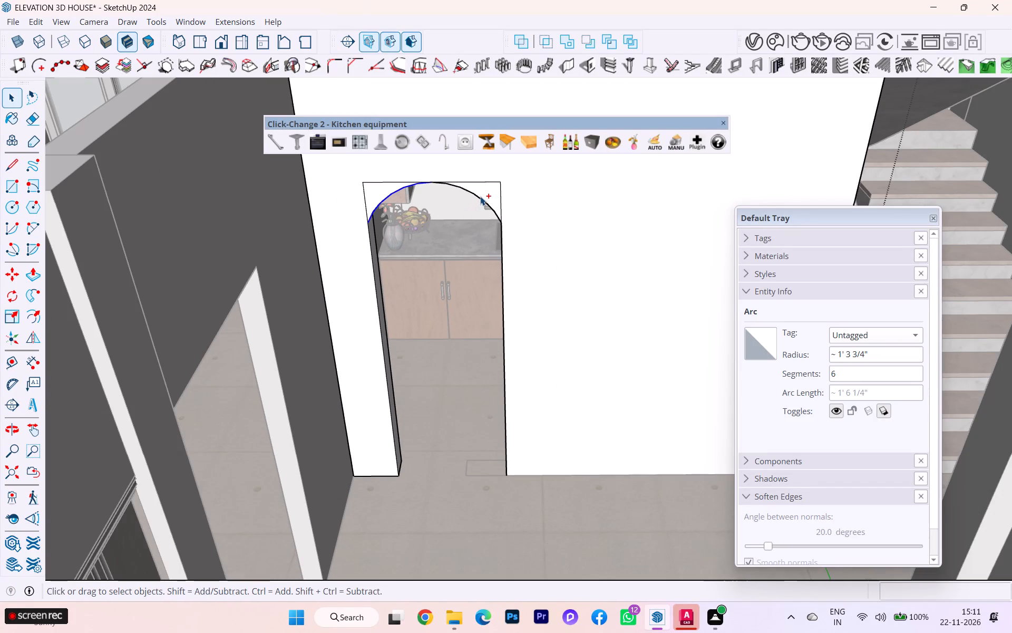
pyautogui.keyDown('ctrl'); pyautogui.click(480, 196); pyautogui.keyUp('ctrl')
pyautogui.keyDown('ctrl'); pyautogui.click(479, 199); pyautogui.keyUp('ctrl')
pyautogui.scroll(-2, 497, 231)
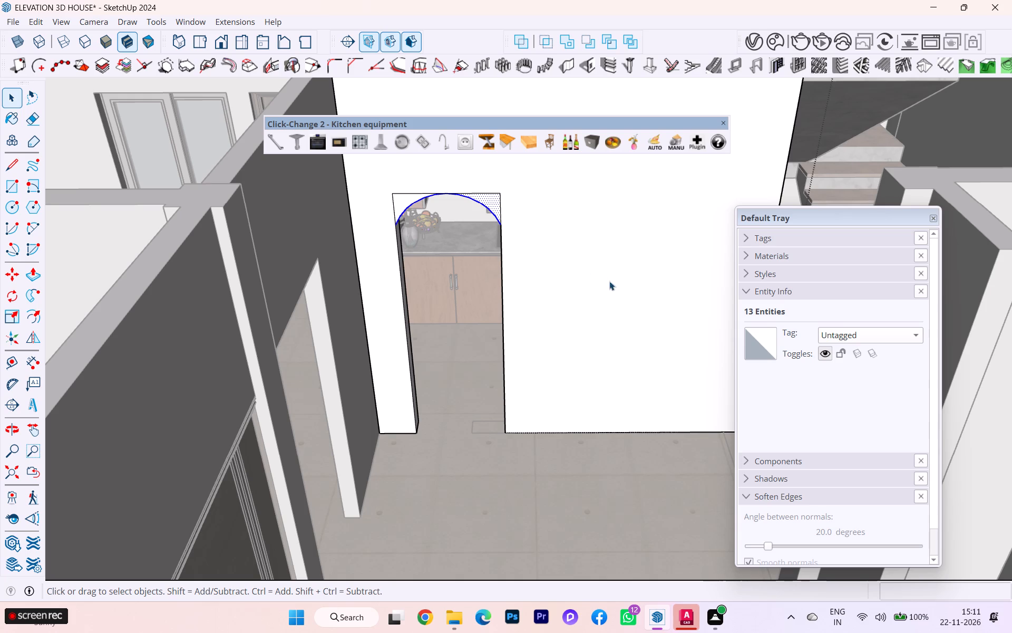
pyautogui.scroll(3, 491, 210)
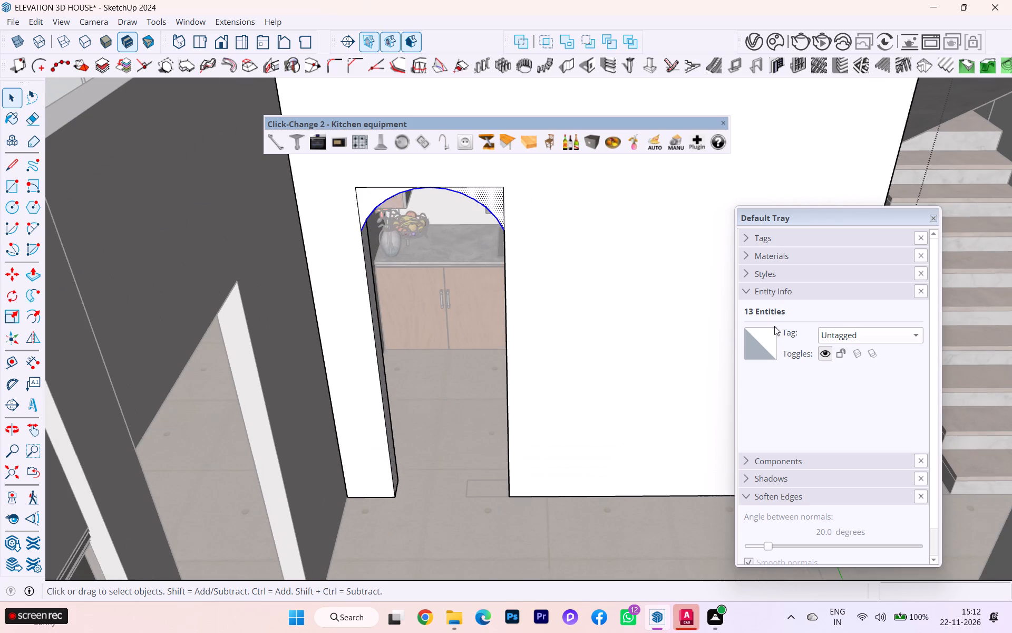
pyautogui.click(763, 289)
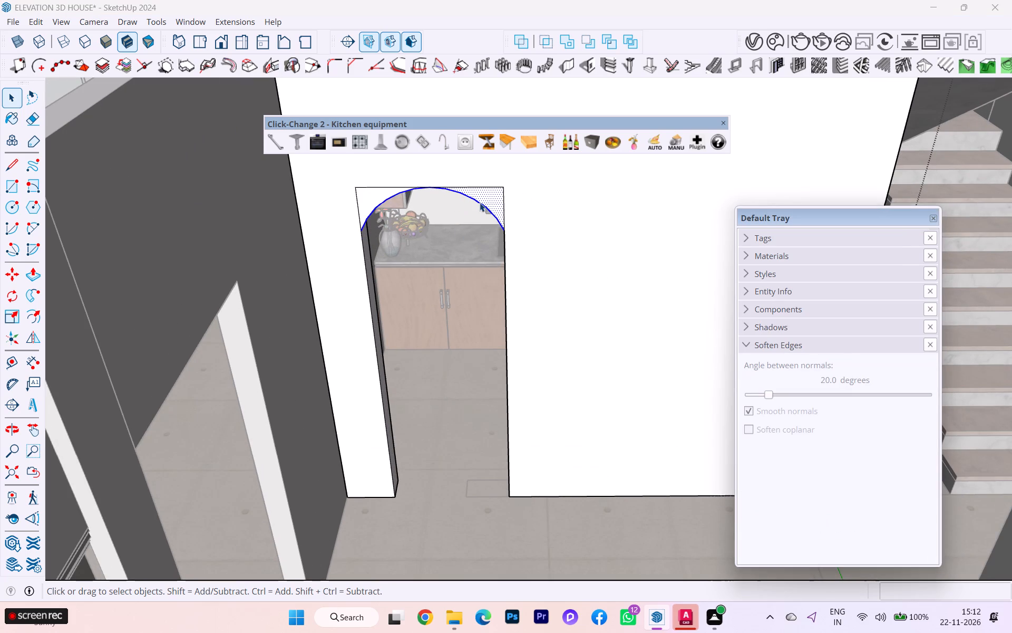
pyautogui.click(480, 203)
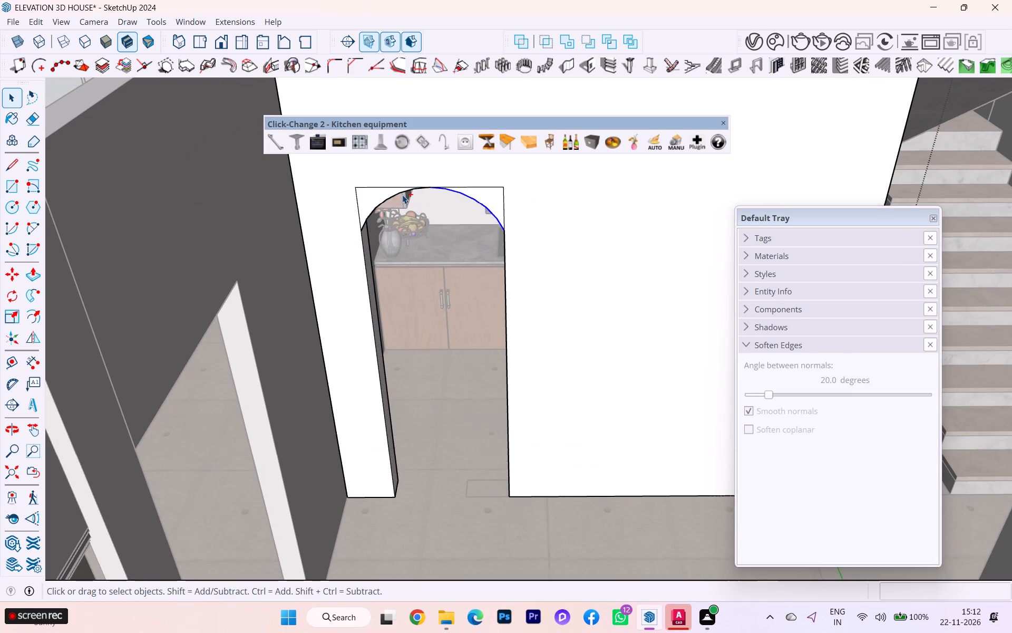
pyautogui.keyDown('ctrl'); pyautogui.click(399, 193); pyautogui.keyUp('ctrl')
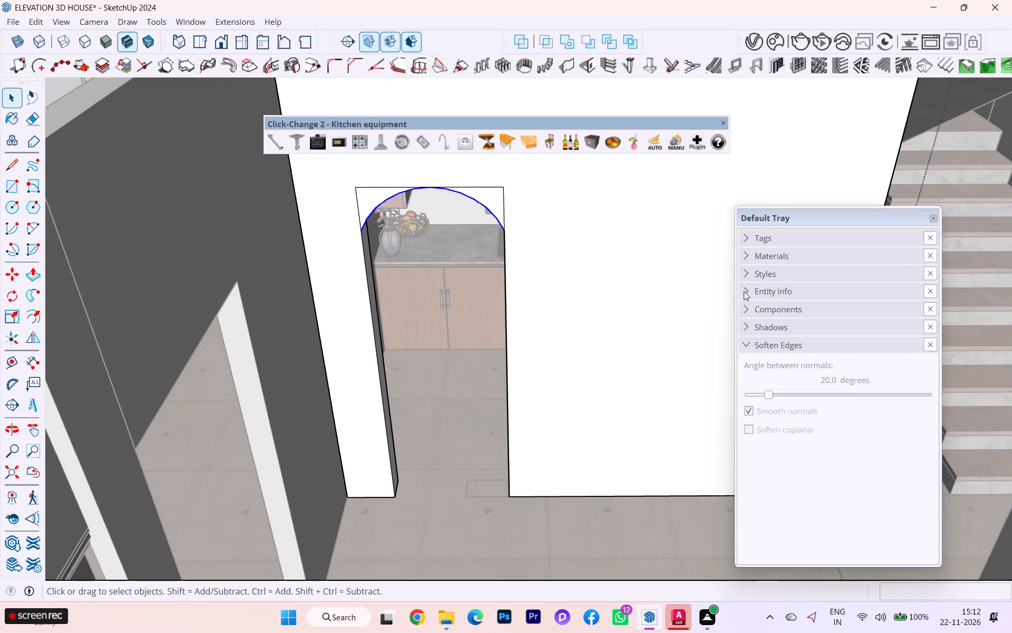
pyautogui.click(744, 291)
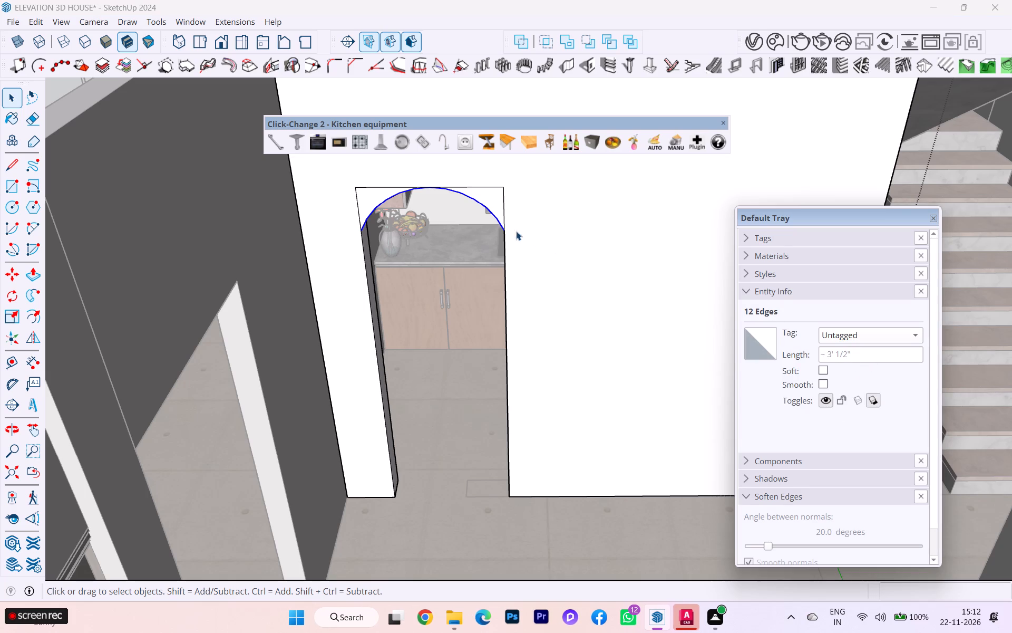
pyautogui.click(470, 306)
# Set the right half of the doorway arc to 25 segments.
pyautogui.click(490, 212)
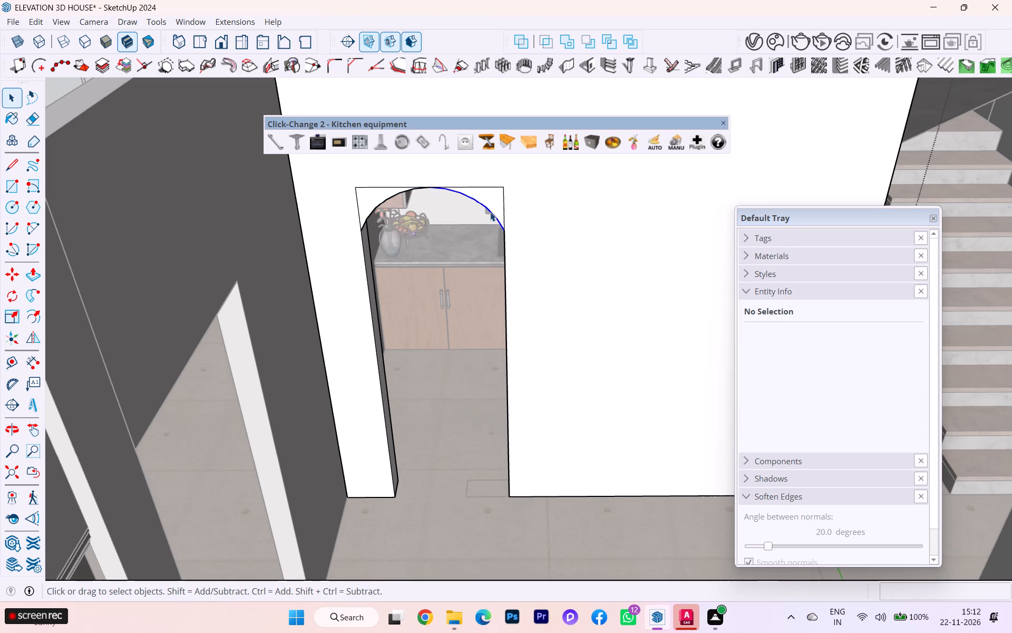
pyautogui.moveTo(858, 375); pyautogui.dragTo(718, 373)
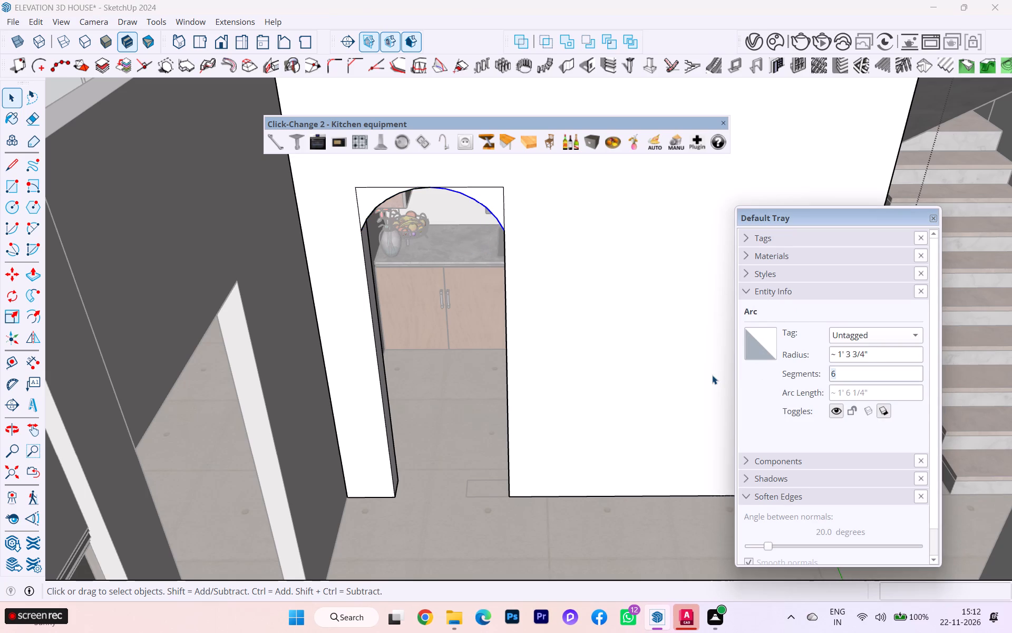
pyautogui.write('25')
pyautogui.press('Return')
# Set the left half of the doorway arc to 25 segments.
pyautogui.scroll(4, 364, 206)
pyautogui.click(376, 214)
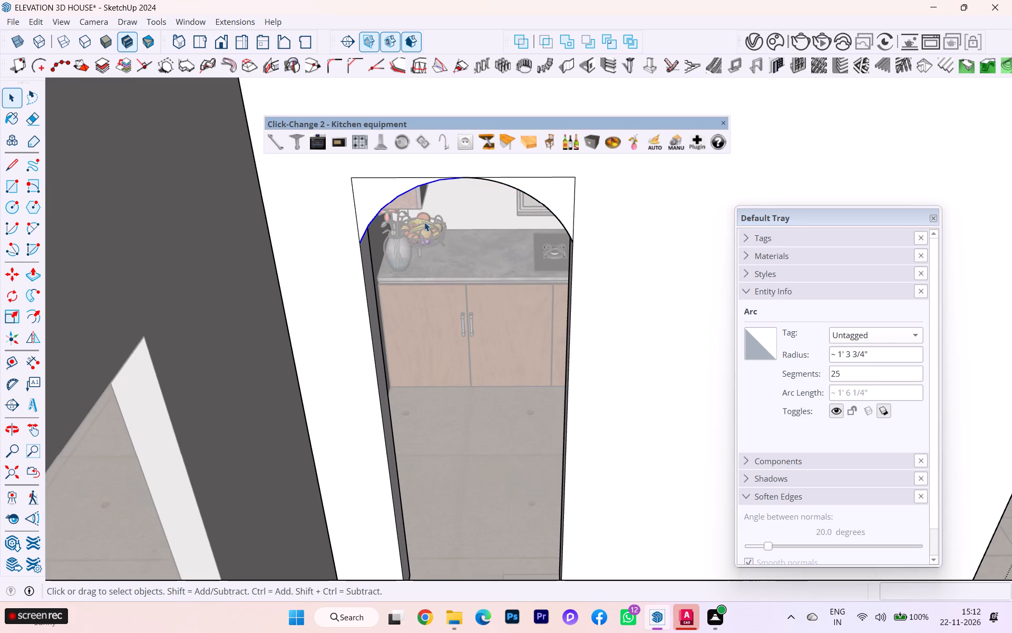
pyautogui.moveTo(845, 366); pyautogui.dragTo(812, 368)
pyautogui.press('BackSpace')
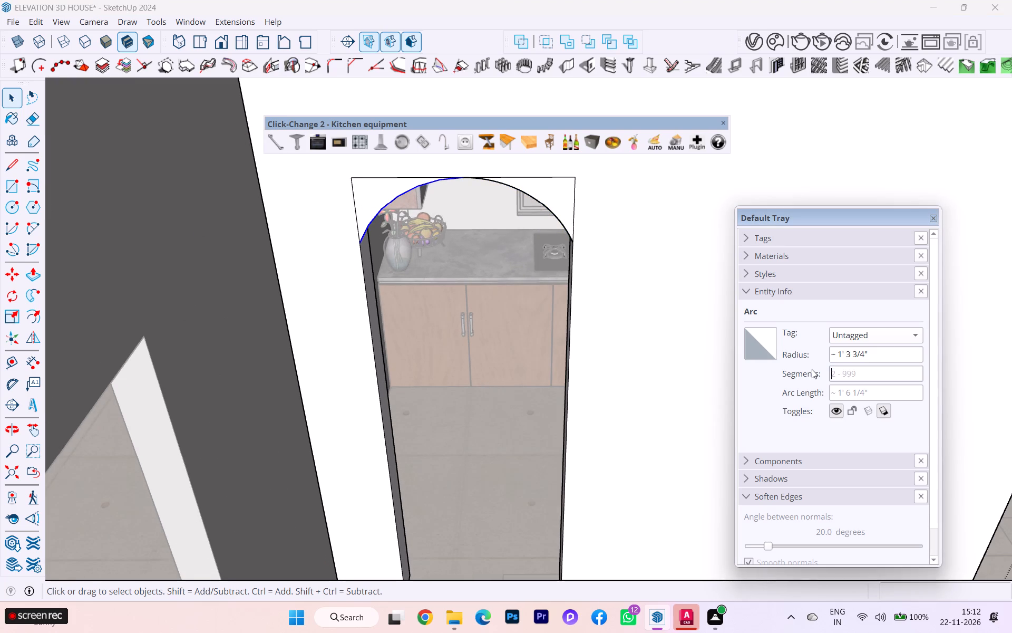
pyautogui.write('25')
pyautogui.press('Return')
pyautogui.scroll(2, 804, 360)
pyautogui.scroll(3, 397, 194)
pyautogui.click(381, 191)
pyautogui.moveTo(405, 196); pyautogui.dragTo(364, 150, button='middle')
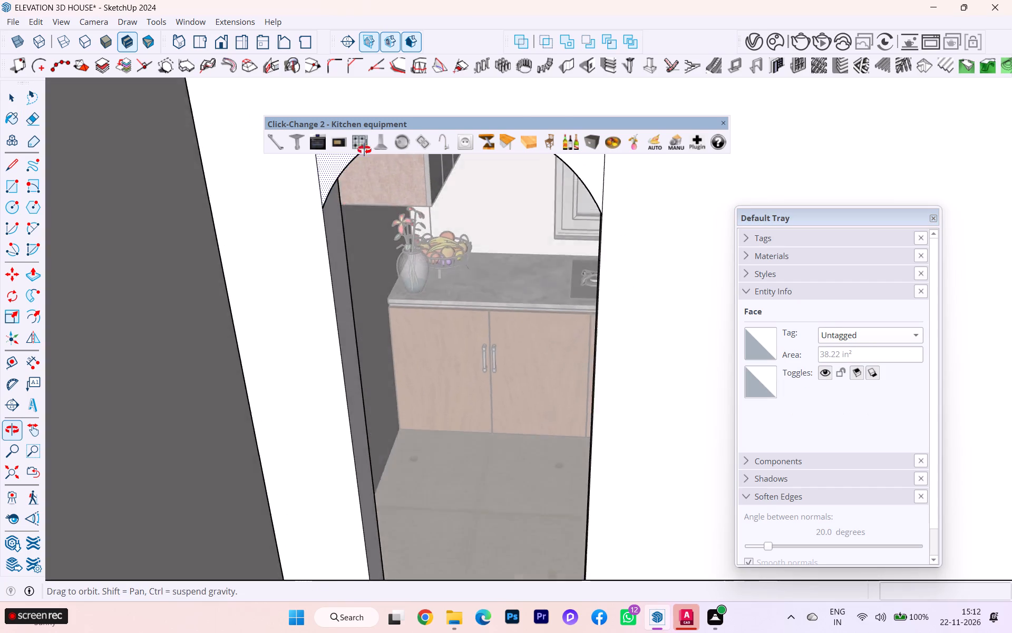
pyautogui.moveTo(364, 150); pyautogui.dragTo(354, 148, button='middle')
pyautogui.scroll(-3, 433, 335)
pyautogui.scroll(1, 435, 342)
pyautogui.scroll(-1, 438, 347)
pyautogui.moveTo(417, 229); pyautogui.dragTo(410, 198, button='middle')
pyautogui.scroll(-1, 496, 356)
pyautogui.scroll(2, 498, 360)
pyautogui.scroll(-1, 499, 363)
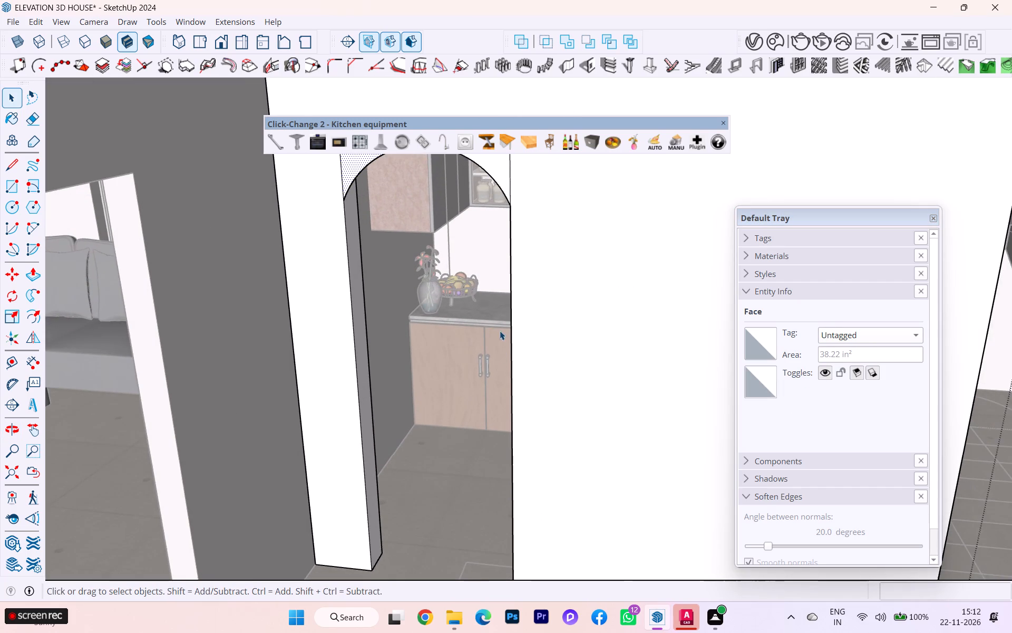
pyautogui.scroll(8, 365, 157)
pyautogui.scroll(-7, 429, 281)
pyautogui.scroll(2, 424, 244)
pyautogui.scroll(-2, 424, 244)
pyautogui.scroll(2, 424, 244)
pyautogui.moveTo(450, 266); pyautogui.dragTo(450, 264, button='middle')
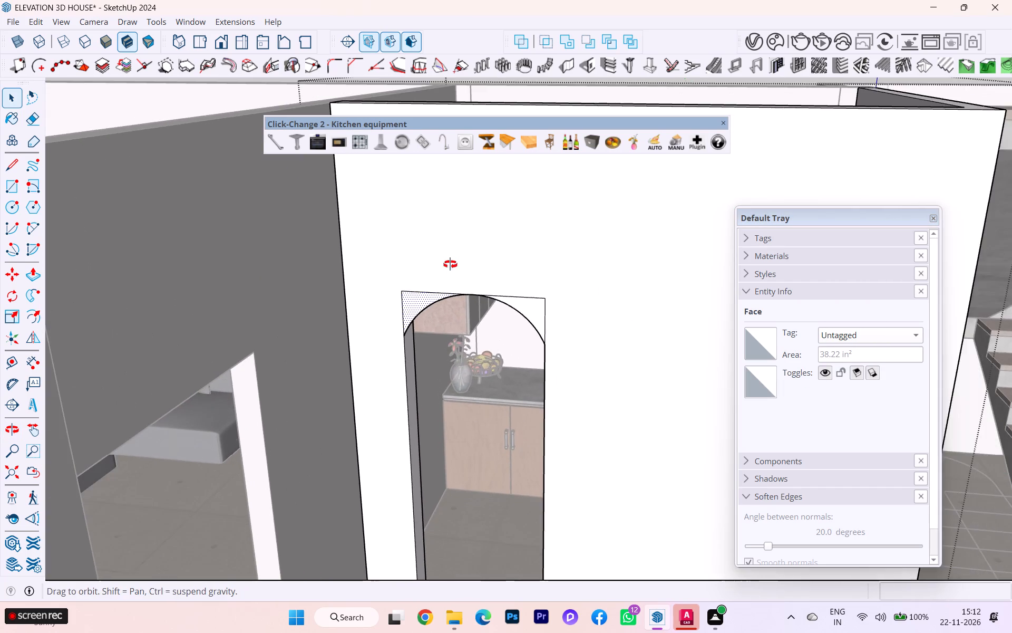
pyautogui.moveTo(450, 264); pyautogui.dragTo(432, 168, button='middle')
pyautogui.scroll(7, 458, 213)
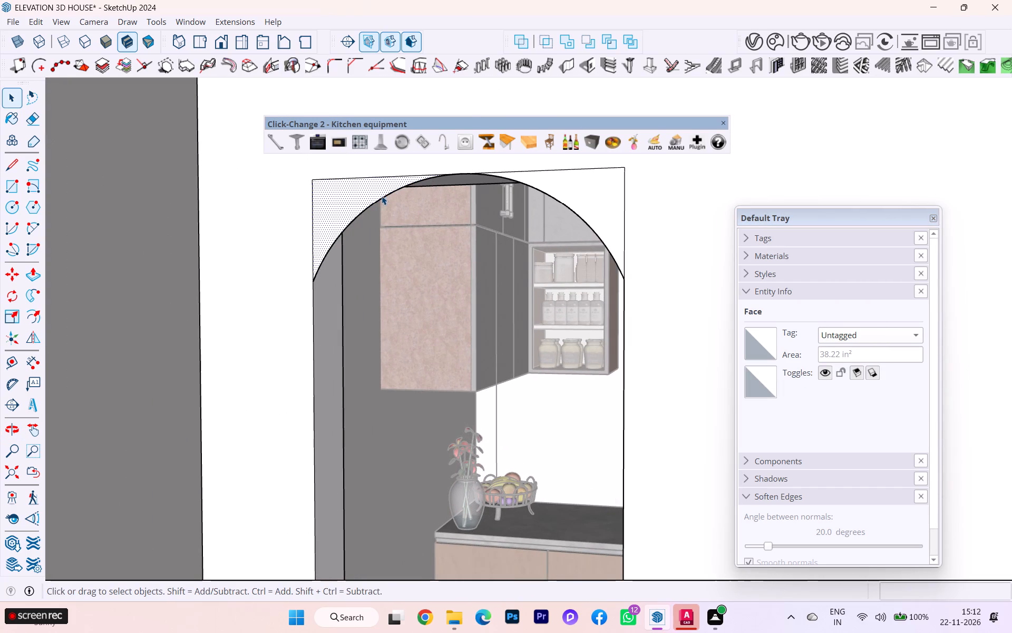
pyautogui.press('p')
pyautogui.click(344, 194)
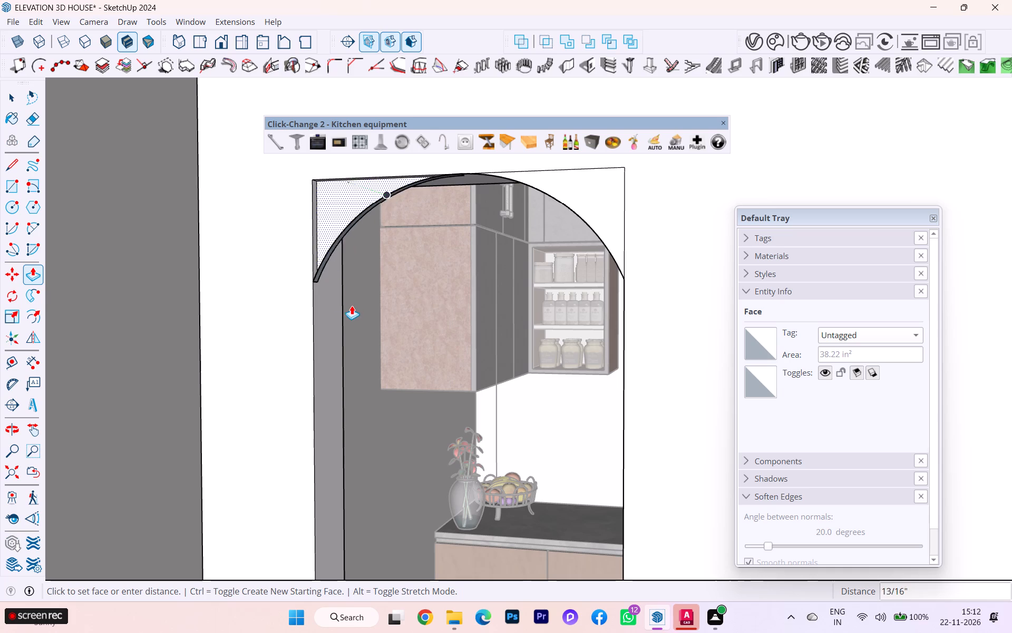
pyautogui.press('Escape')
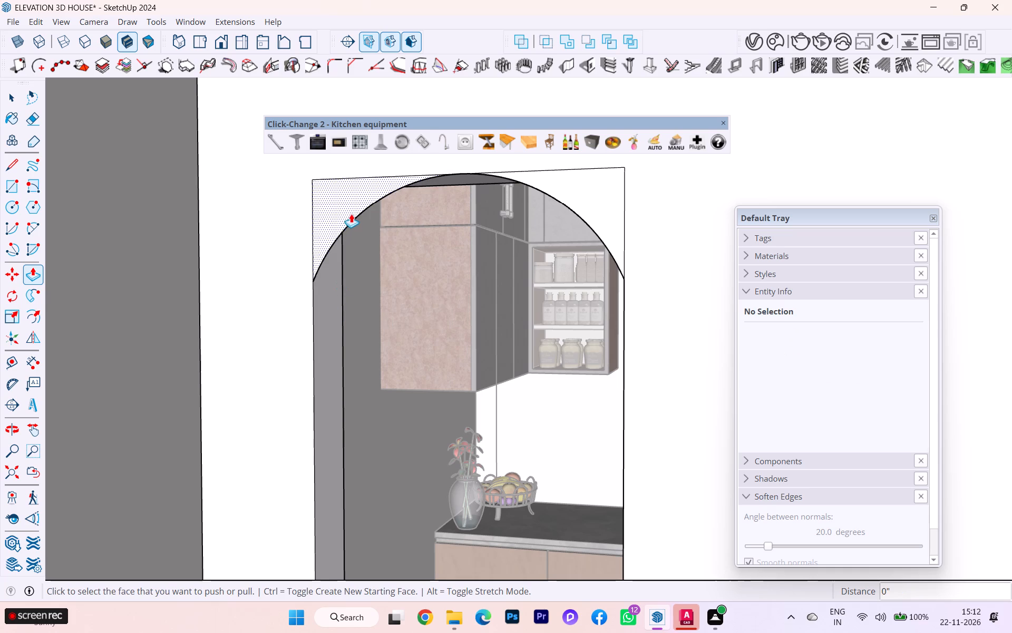
# From the kitchen side, push/pull the doorway arch's left corner face 6" to match the wall thickness.
pyautogui.moveTo(514, 231); pyautogui.dragTo(563, 227, button='middle')
pyautogui.scroll(2, 586, 231)
pyautogui.moveTo(573, 218); pyautogui.dragTo(436, 211, button='middle')
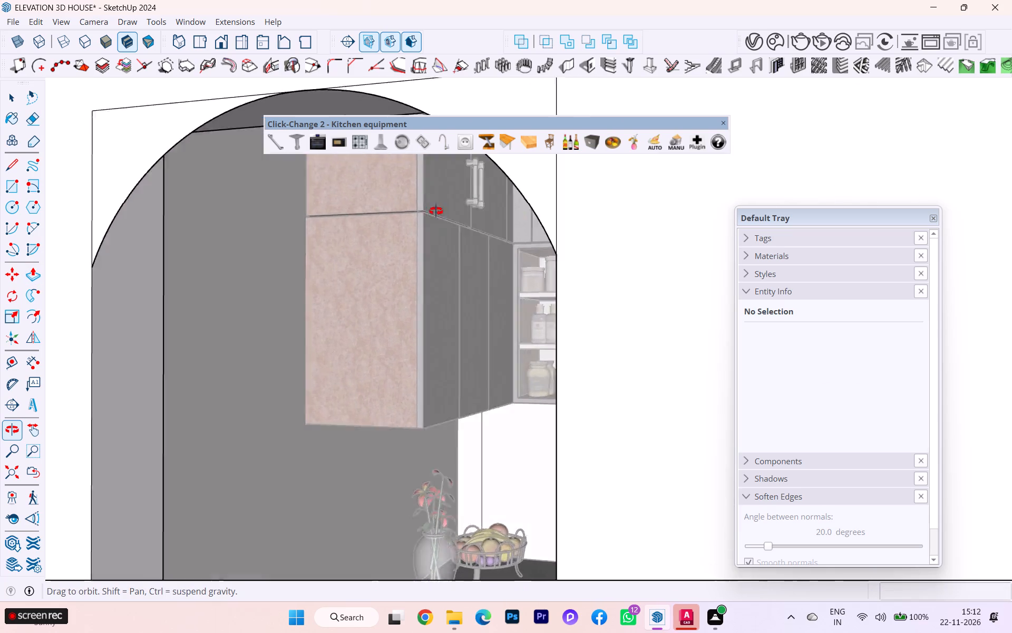
pyautogui.moveTo(436, 211); pyautogui.dragTo(537, 209, button='middle')
pyautogui.scroll(-4, 571, 239)
pyautogui.scroll(1, 570, 242)
pyautogui.scroll(-5, 570, 242)
pyautogui.scroll(1, 535, 262)
pyautogui.scroll(-7, 535, 262)
pyautogui.scroll(1, 534, 268)
pyautogui.scroll(-10, 534, 270)
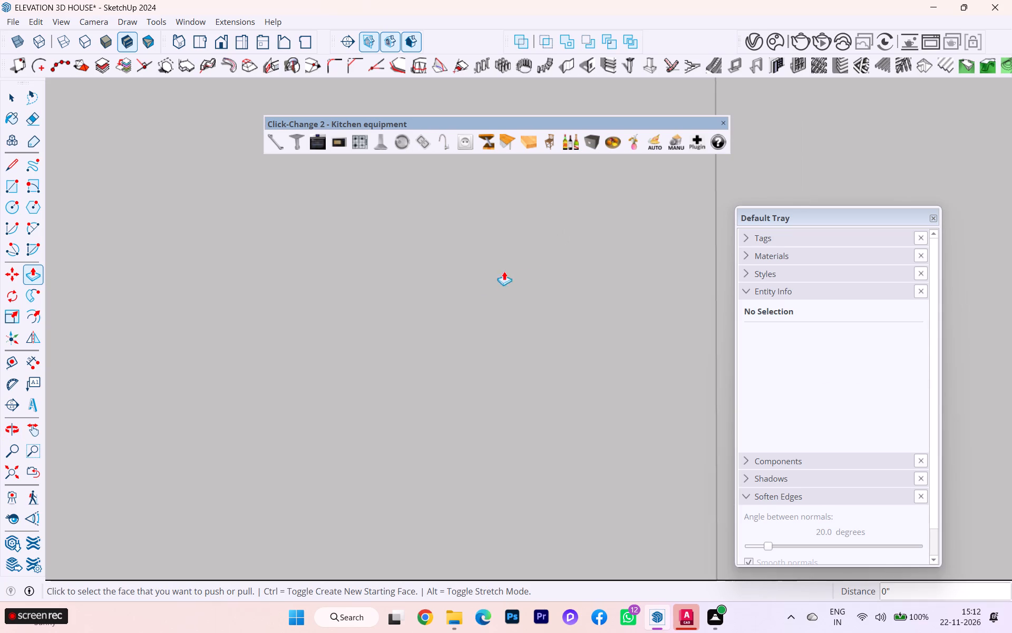
pyautogui.scroll(-4, 504, 271)
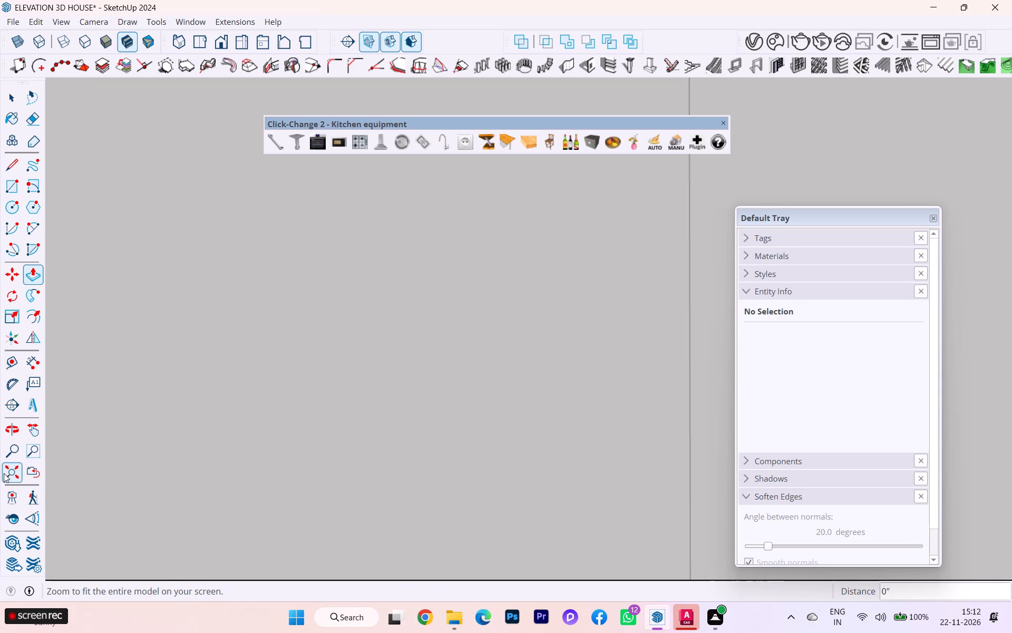
pyautogui.click(6, 472)
pyautogui.scroll(-2, 253, 473)
pyautogui.scroll(2, 328, 465)
pyautogui.scroll(-3, 337, 465)
pyautogui.scroll(-6, 430, 415)
pyautogui.scroll(1, 362, 372)
pyautogui.scroll(-1, 424, 369)
pyautogui.scroll(-2, 575, 360)
pyautogui.scroll(2, 575, 359)
pyautogui.scroll(-3, 575, 359)
pyautogui.moveTo(597, 374); pyautogui.dragTo(926, 539, button='middle')
pyautogui.scroll(-1, 171, 281)
pyautogui.moveTo(170, 280); pyautogui.dragTo(731, 338, button='middle')
pyautogui.scroll(-2, 201, 276)
pyautogui.moveTo(213, 281); pyautogui.dragTo(501, 314, button='middle')
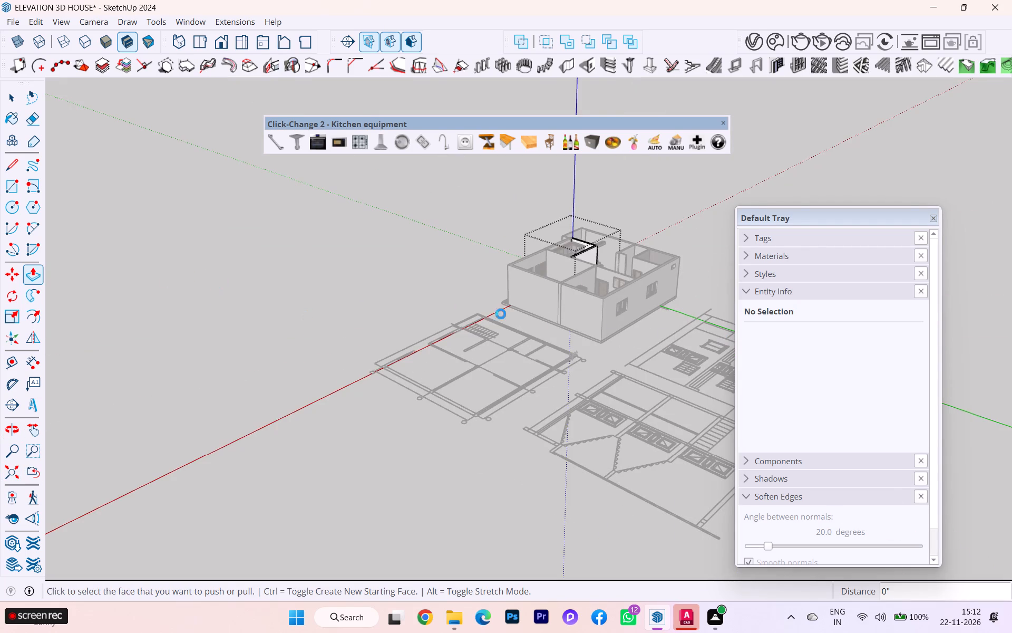
pyautogui.moveTo(501, 314); pyautogui.dragTo(624, 321, button='middle')
pyautogui.scroll(-4, 483, 297)
pyautogui.moveTo(344, 296); pyautogui.dragTo(573, 349, button='middle')
pyautogui.scroll(7, 571, 258)
pyautogui.scroll(-2, 562, 245)
pyautogui.scroll(14, 562, 245)
pyautogui.scroll(-2, 599, 225)
pyautogui.scroll(14, 599, 225)
pyautogui.scroll(3, 593, 274)
pyautogui.scroll(-2, 611, 238)
pyautogui.scroll(2, 611, 236)
pyautogui.scroll(-1, 611, 234)
pyautogui.scroll(5, 611, 234)
pyautogui.scroll(-5, 491, 261)
pyautogui.moveTo(476, 262); pyautogui.dragTo(535, 281, button='middle')
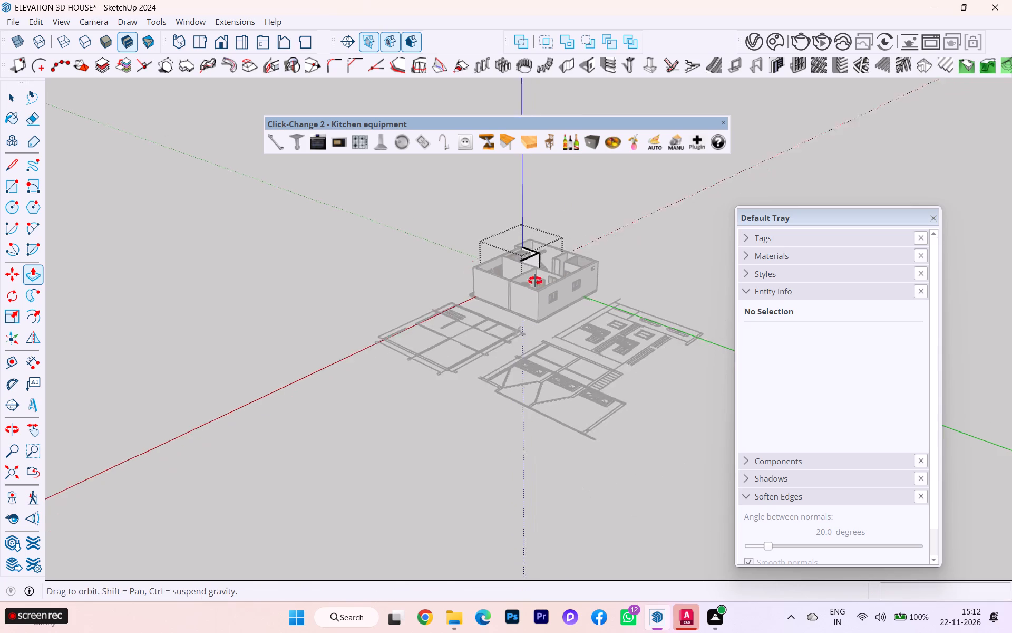
pyautogui.moveTo(535, 281); pyautogui.dragTo(811, 327, button='middle')
pyautogui.scroll(13, 557, 270)
pyautogui.scroll(-2, 510, 306)
pyautogui.scroll(3, 510, 306)
pyautogui.scroll(-3, 524, 295)
pyautogui.scroll(1, 524, 295)
pyautogui.scroll(-1, 524, 295)
pyautogui.scroll(1, 524, 295)
pyautogui.moveTo(483, 285); pyautogui.dragTo(693, 329, button='middle')
pyautogui.scroll(3, 531, 280)
pyautogui.scroll(-1, 528, 279)
pyautogui.scroll(1, 528, 279)
pyautogui.scroll(-2, 528, 279)
pyautogui.scroll(4, 528, 279)
pyautogui.scroll(-1, 522, 280)
pyautogui.scroll(2, 523, 280)
pyautogui.moveTo(551, 280); pyautogui.dragTo(653, 252, button='middle')
pyautogui.scroll(11, 648, 246)
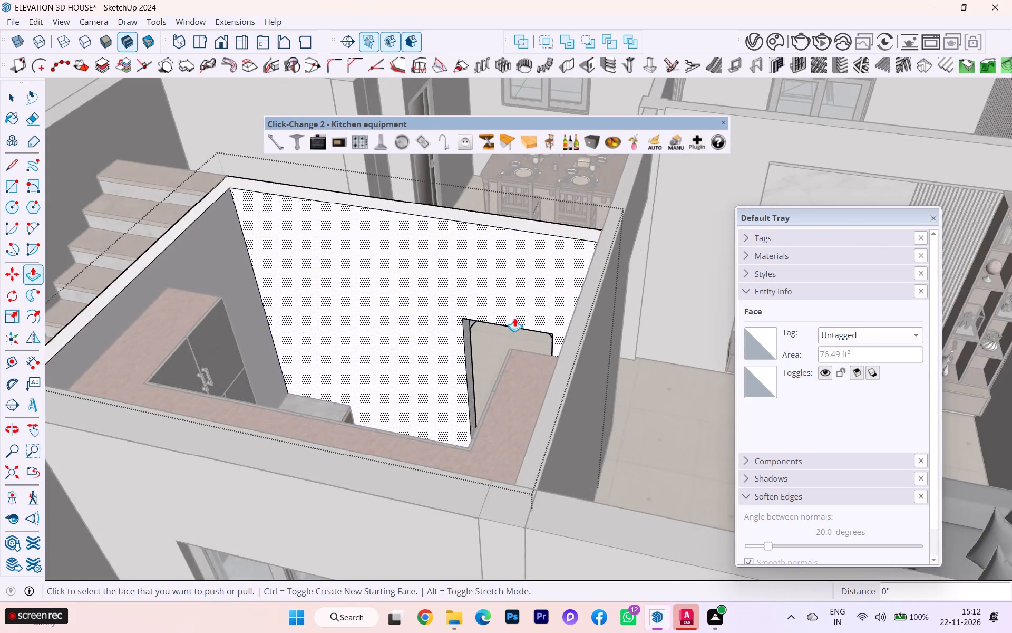
pyautogui.scroll(6, 514, 318)
pyautogui.moveTo(503, 334); pyautogui.dragTo(497, 324, button='middle')
pyautogui.click(247, 190)
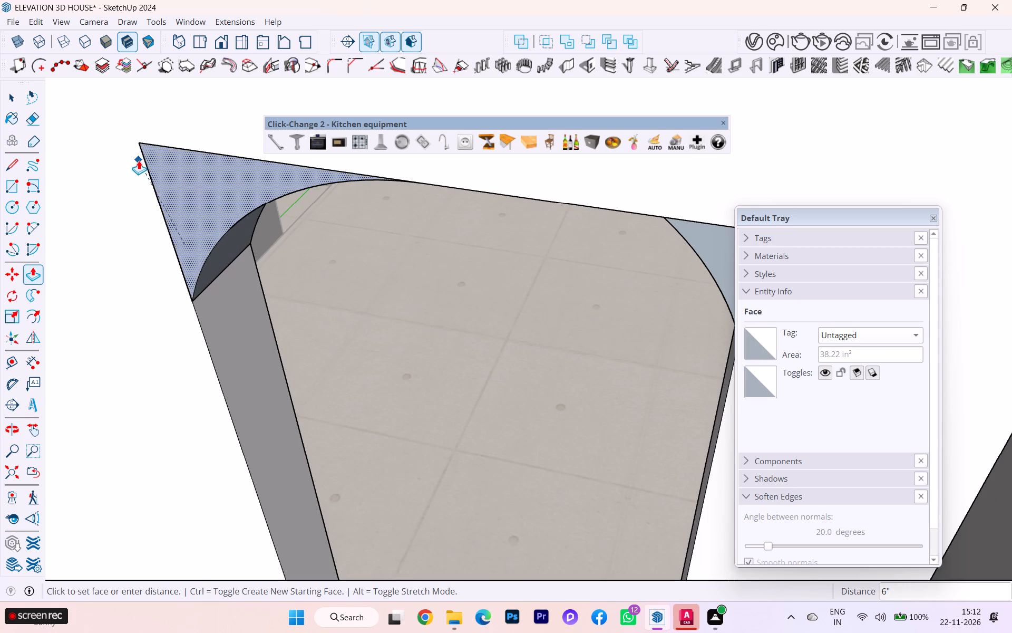
pyautogui.click(139, 160)
# Push/pull the right corner face above the doorway arch 6" to meet the kitchen-side wall face.
pyautogui.scroll(-6, 332, 215)
pyautogui.scroll(1, 376, 246)
pyautogui.scroll(-2, 381, 247)
pyautogui.scroll(2, 424, 262)
pyautogui.scroll(-16, 427, 263)
pyautogui.scroll(3, 554, 341)
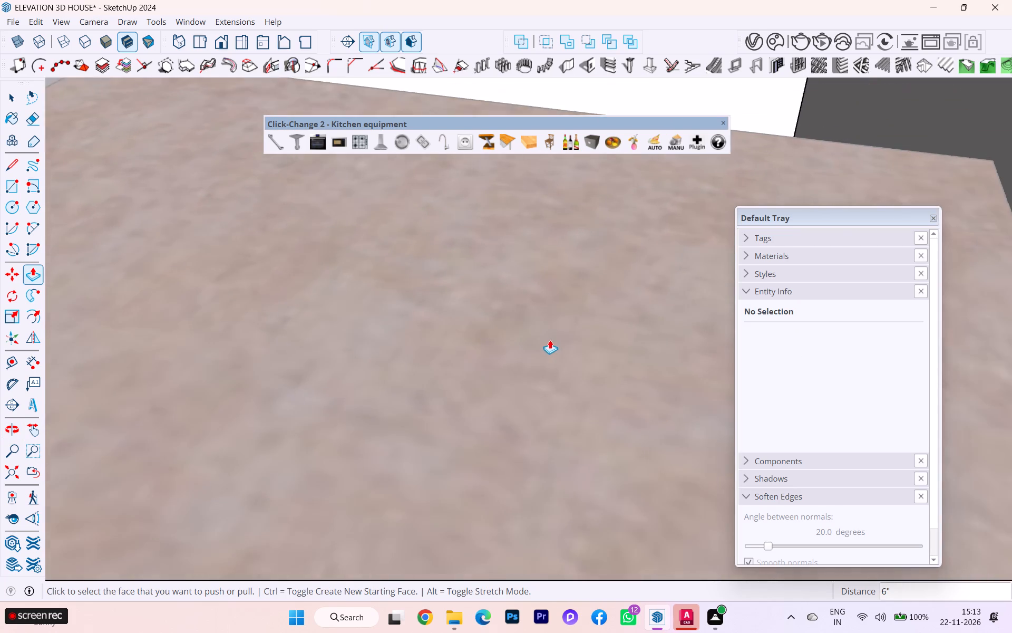
pyautogui.scroll(-2, 549, 340)
pyautogui.scroll(2, 544, 340)
pyautogui.scroll(-2, 544, 340)
pyautogui.scroll(1, 543, 339)
pyautogui.scroll(-6, 543, 339)
pyautogui.scroll(2, 421, 331)
pyautogui.scroll(-11, 421, 331)
pyautogui.scroll(2, 462, 328)
pyautogui.scroll(-4, 464, 328)
pyautogui.scroll(1, 539, 477)
pyautogui.scroll(-2, 531, 476)
pyautogui.scroll(3, 524, 469)
pyautogui.scroll(-4, 522, 464)
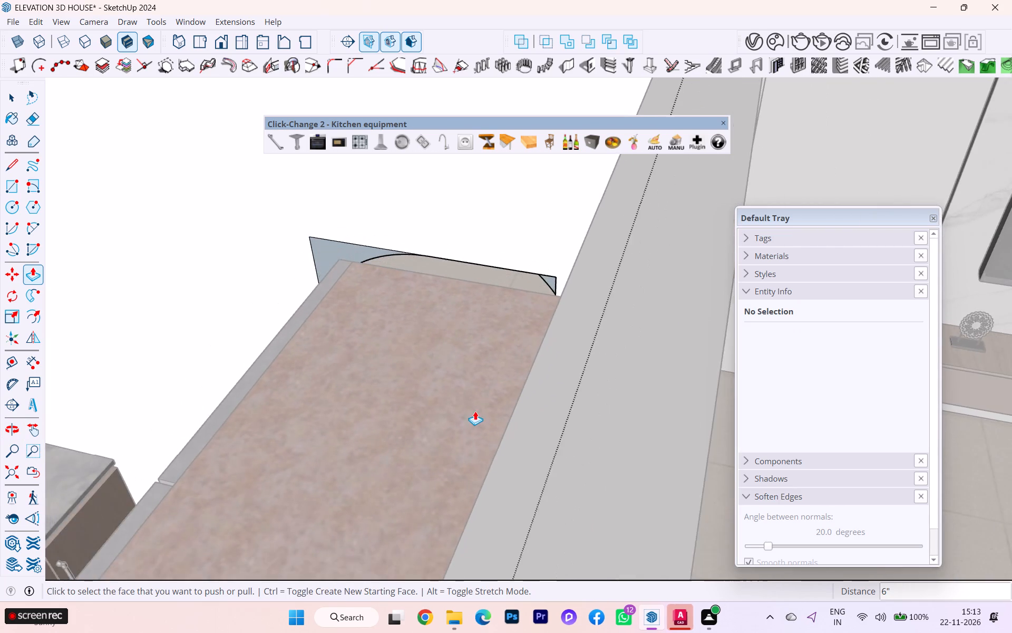
pyautogui.scroll(-1, 475, 411)
pyautogui.moveTo(474, 409); pyautogui.dragTo(635, 405, button='middle')
pyautogui.scroll(8, 344, 352)
pyautogui.scroll(-3, 433, 273)
pyautogui.scroll(1, 471, 304)
pyautogui.scroll(-4, 471, 304)
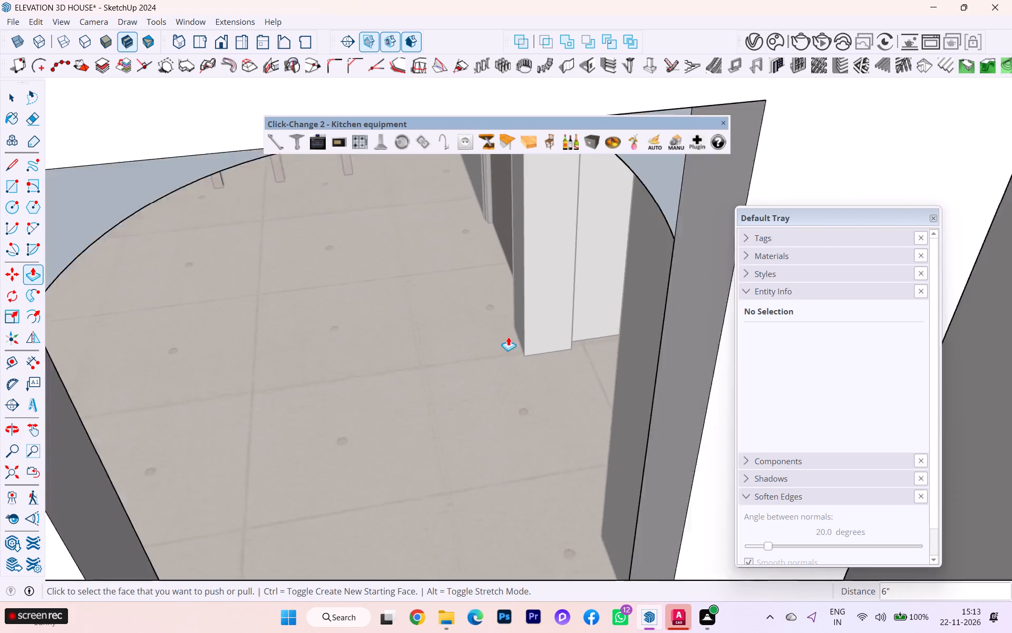
pyautogui.scroll(-1, 508, 337)
pyautogui.scroll(3, 574, 256)
pyautogui.scroll(-1, 574, 256)
pyautogui.scroll(1, 574, 256)
pyautogui.click(569, 260)
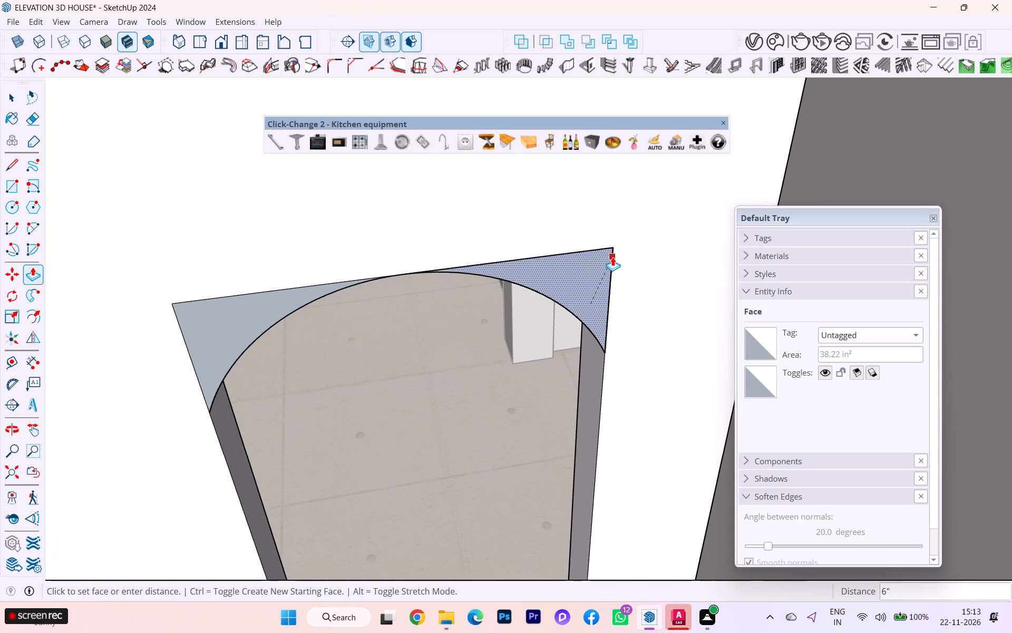
pyautogui.click(612, 256)
# Reverse both corner faces above the doorway arch so they match the kitchen wall's front side.
pyautogui.scroll(-3, 513, 270)
pyautogui.scroll(1, 522, 277)
pyautogui.scroll(-2, 532, 282)
pyautogui.scroll(1, 526, 289)
pyautogui.scroll(-4, 526, 289)
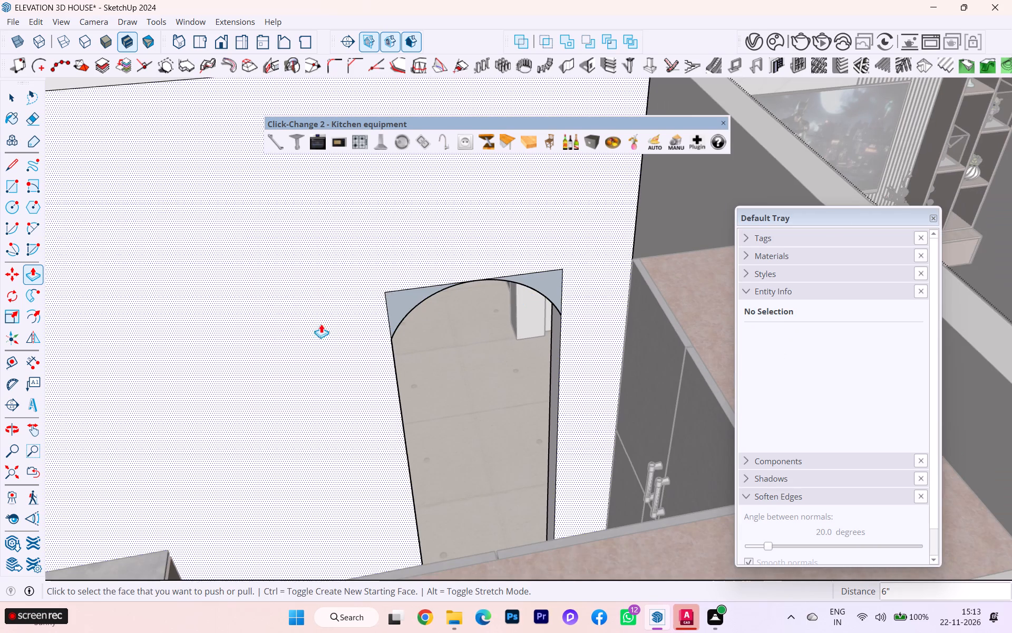
pyautogui.click(5, 103)
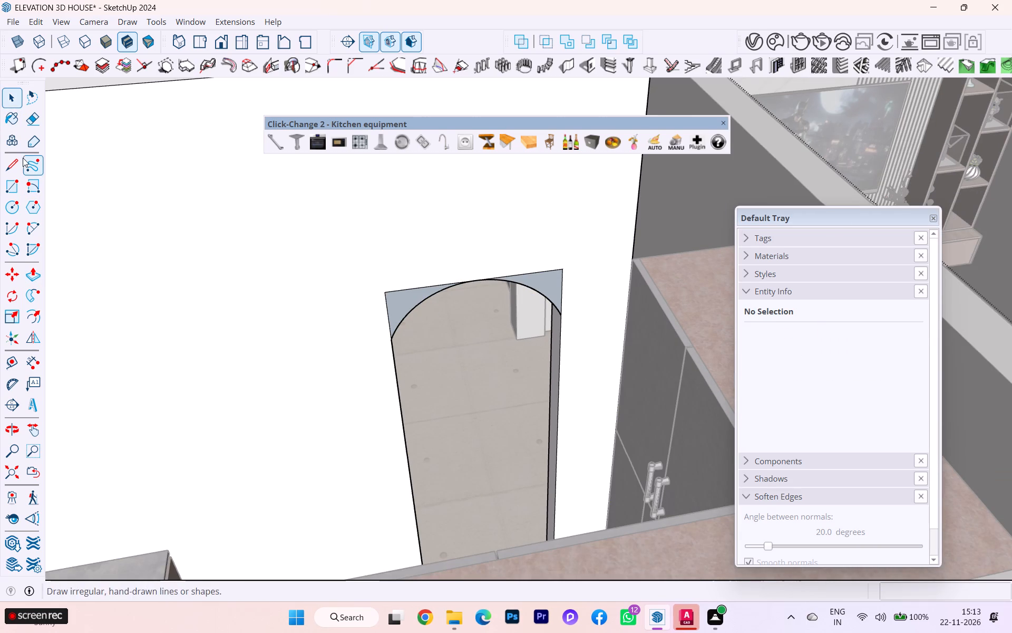
pyautogui.click(10, 159)
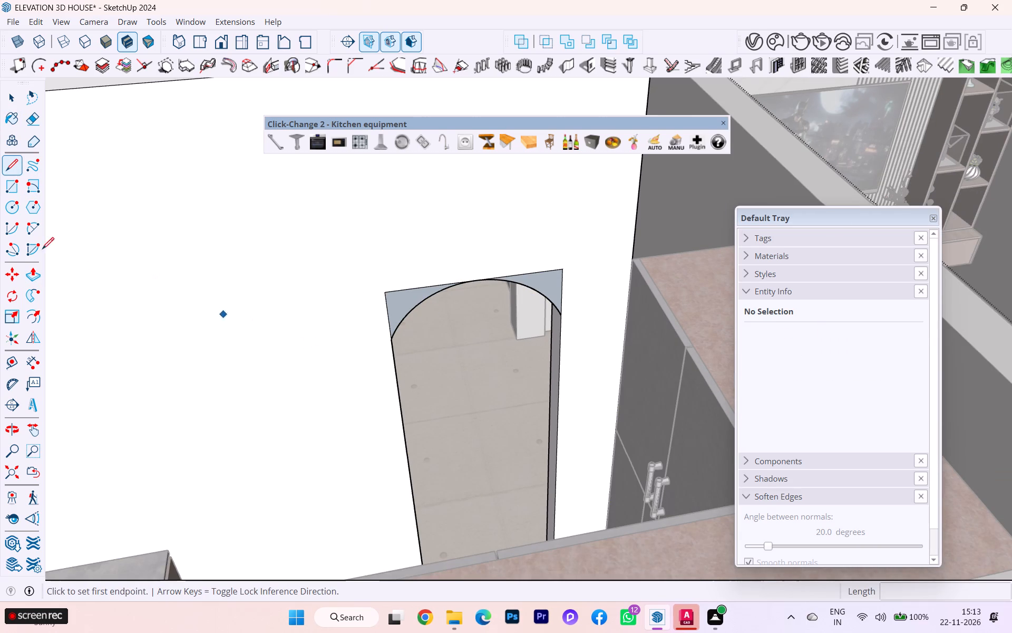
pyautogui.click(12, 98)
pyautogui.click(401, 294)
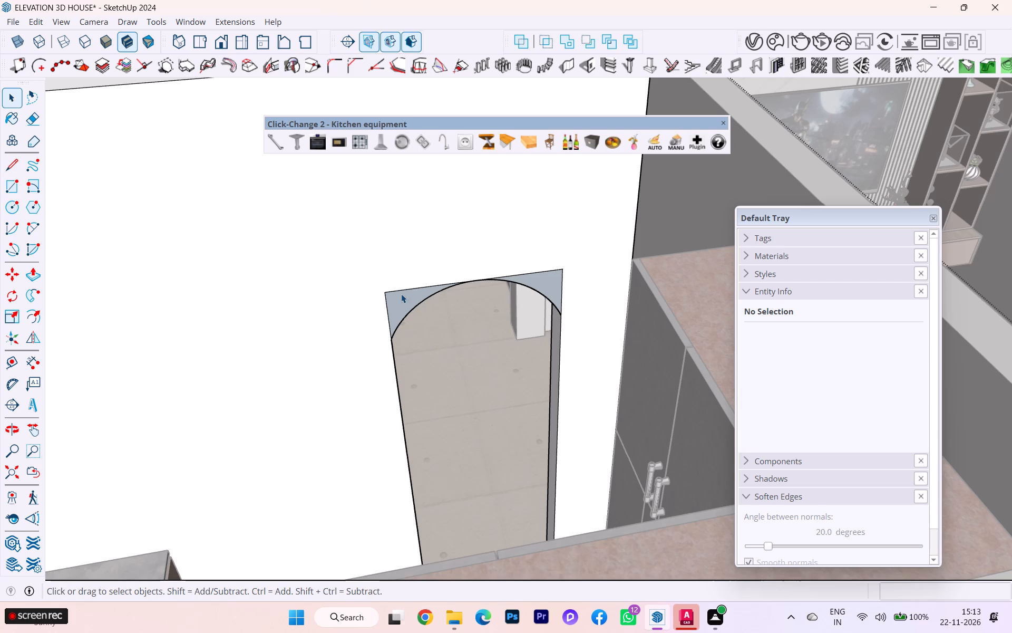
pyautogui.rightClick(403, 301)
pyautogui.click(468, 176)
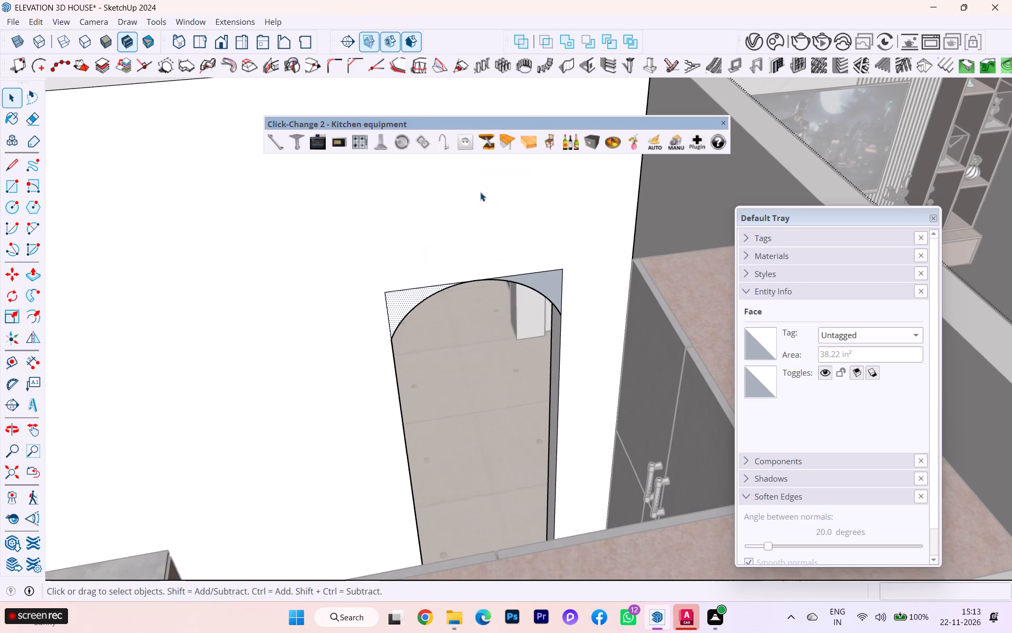
pyautogui.click(521, 284)
pyautogui.click(538, 280)
pyautogui.rightClick(538, 280)
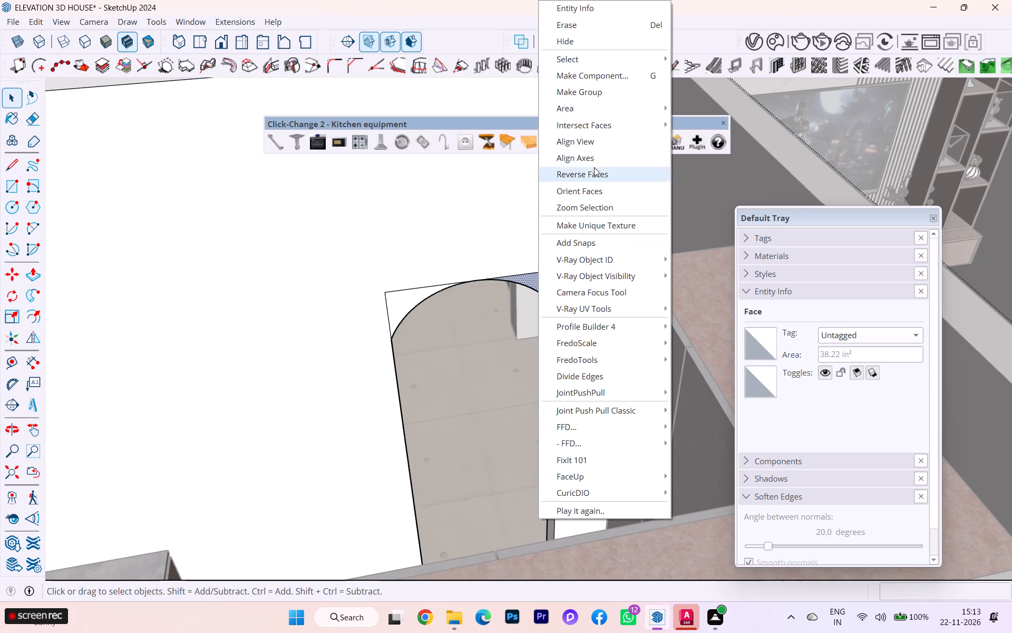
pyautogui.click(604, 172)
# Erase the leftover straight top and side edges around both arch corners on the kitchen-side wall face.
pyautogui.scroll(8, 452, 305)
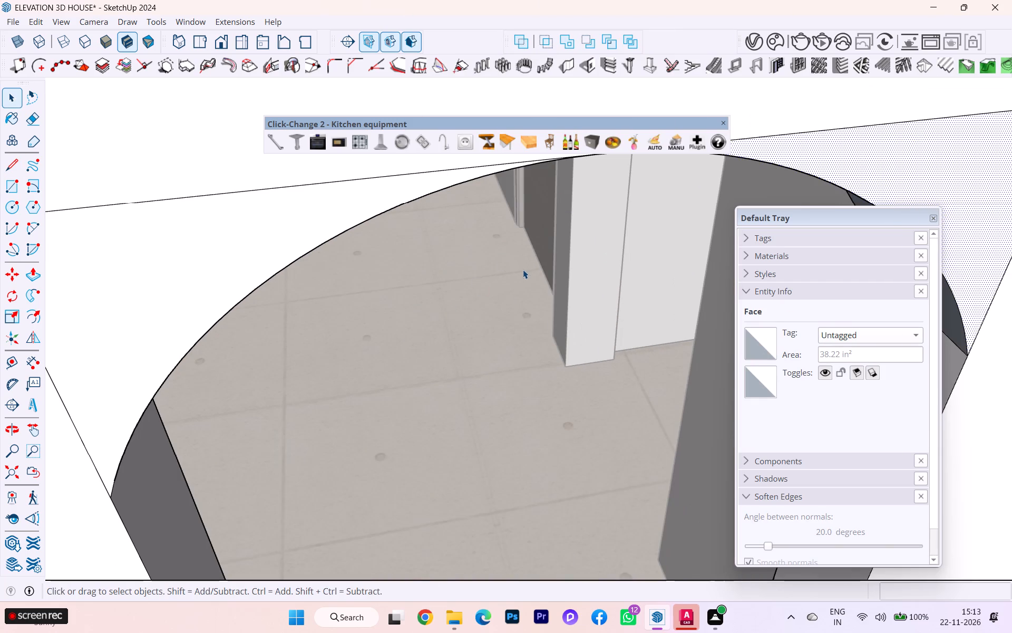
pyautogui.scroll(-1, 523, 270)
pyautogui.press('e')
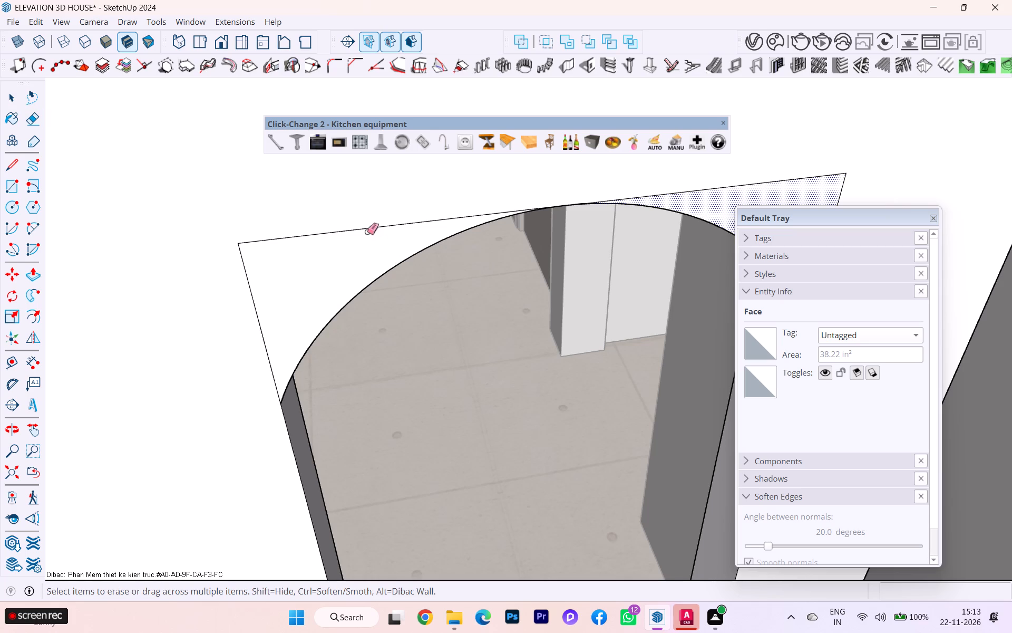
pyautogui.click(367, 227)
pyautogui.click(362, 228)
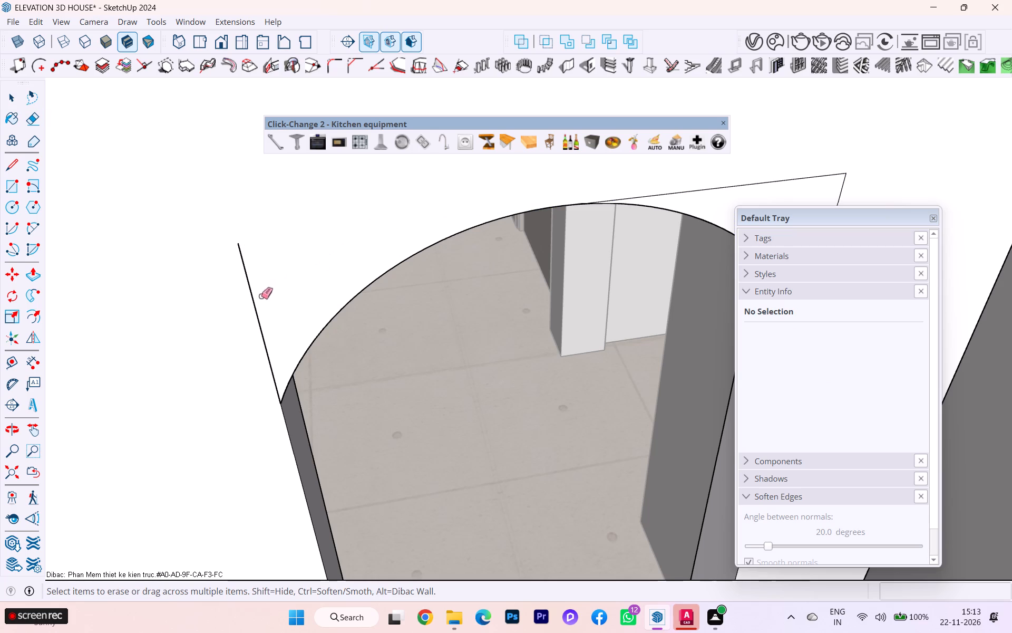
pyautogui.click(252, 302)
pyautogui.scroll(-3, 306, 303)
pyautogui.scroll(1, 308, 304)
pyautogui.scroll(-2, 313, 305)
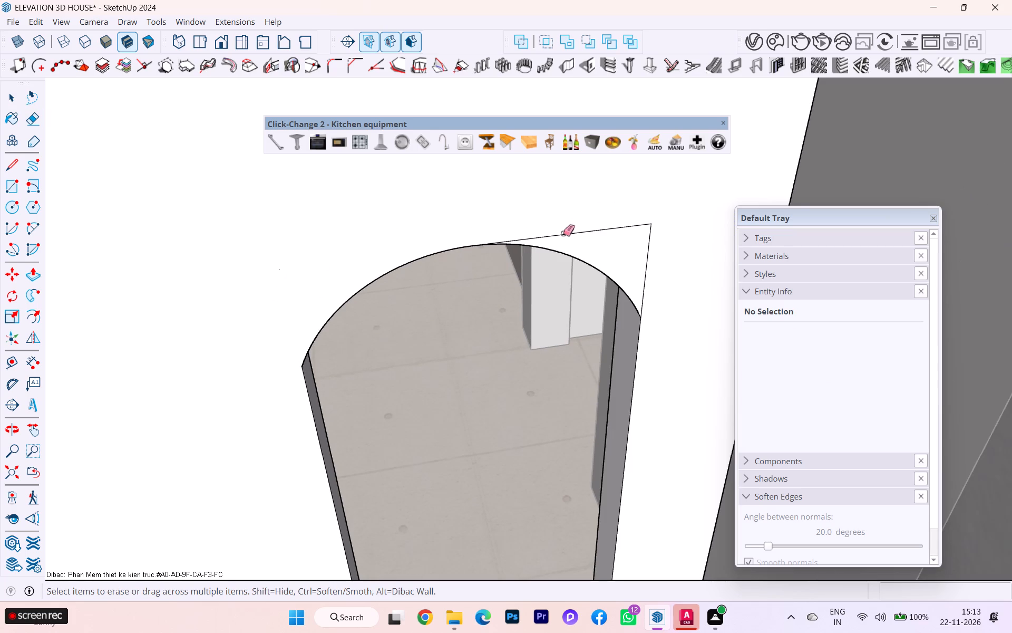
pyautogui.click(563, 233)
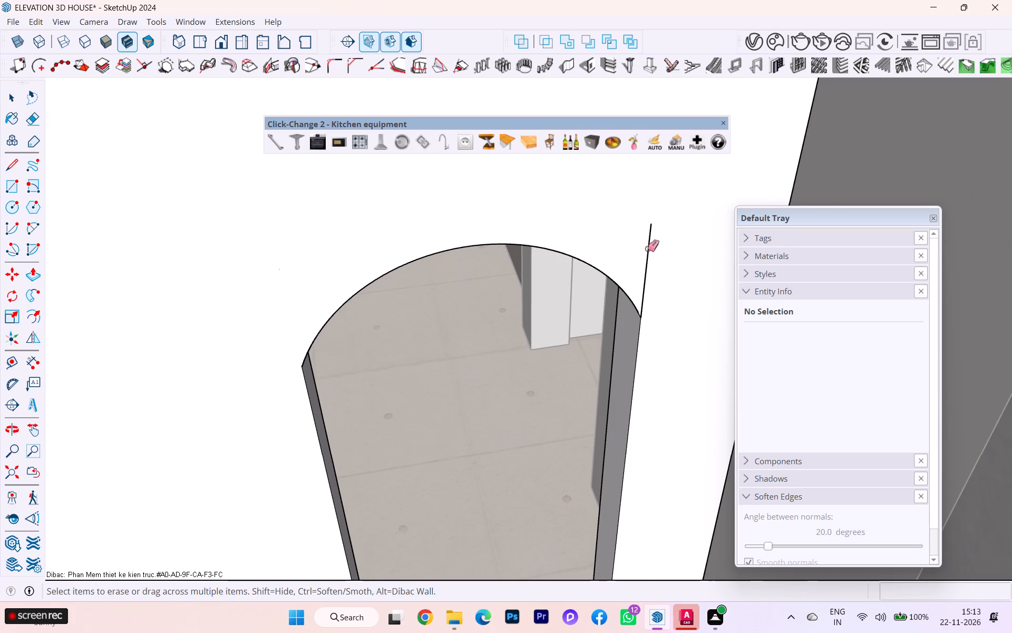
pyautogui.click(647, 248)
pyautogui.scroll(4, 260, 343)
pyautogui.scroll(6, 349, 389)
pyautogui.scroll(-2, 361, 378)
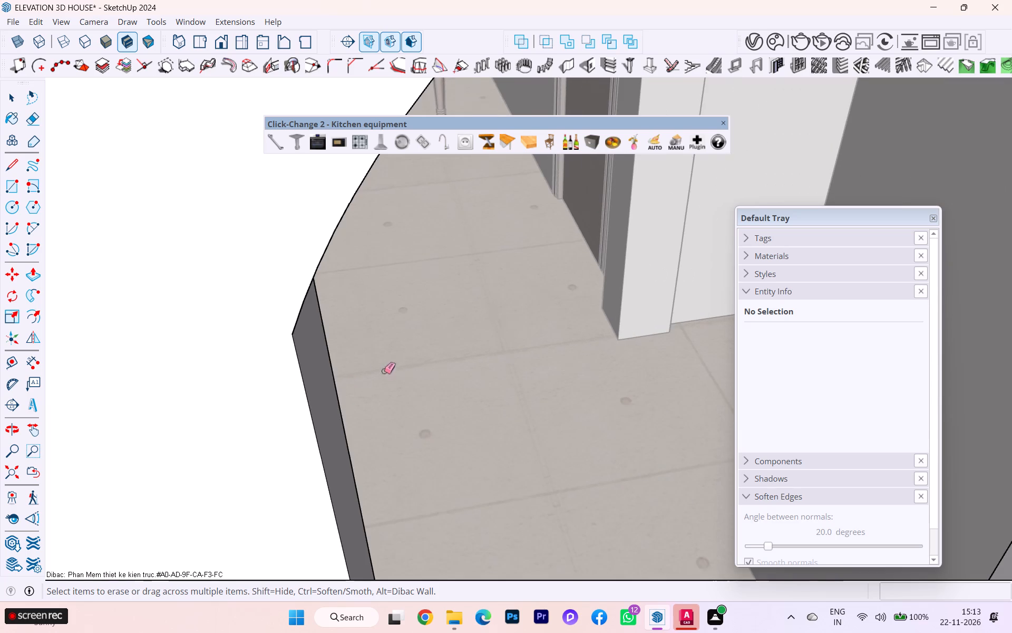
pyautogui.scroll(2, 300, 338)
pyautogui.scroll(-8, 298, 338)
pyautogui.scroll(1, 257, 301)
pyautogui.scroll(-9, 265, 301)
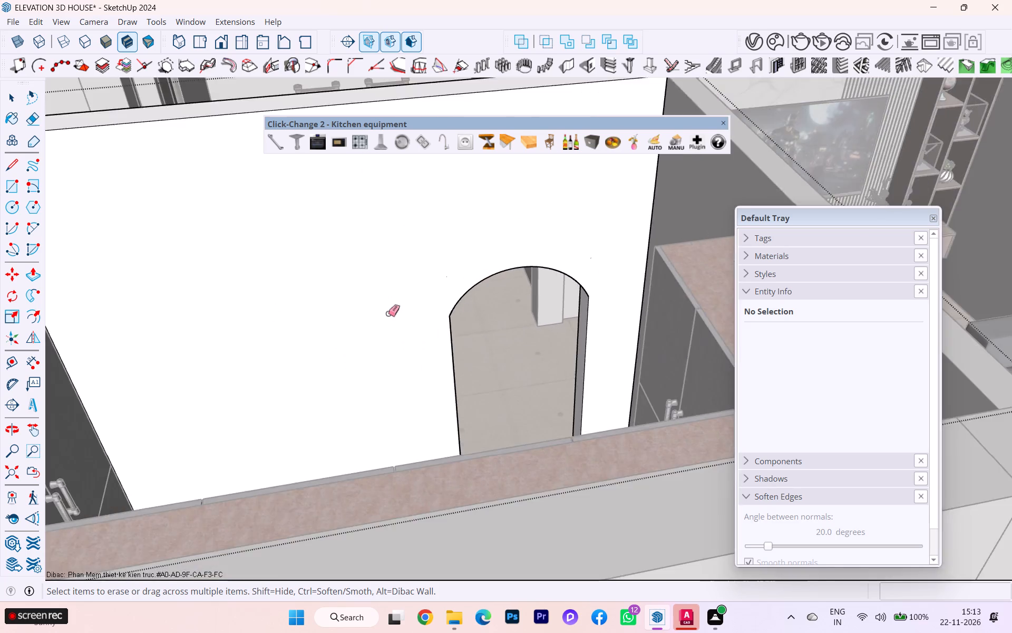
# Undo the recent corner face and edge edits around the kitchen doorway arch.
pyautogui.scroll(-3, 388, 313)
pyautogui.scroll(3, 388, 314)
pyautogui.scroll(-2, 388, 314)
pyautogui.moveTo(406, 328); pyautogui.dragTo(791, 368, button='middle')
pyautogui.moveTo(575, 343); pyautogui.dragTo(762, 356, button='middle')
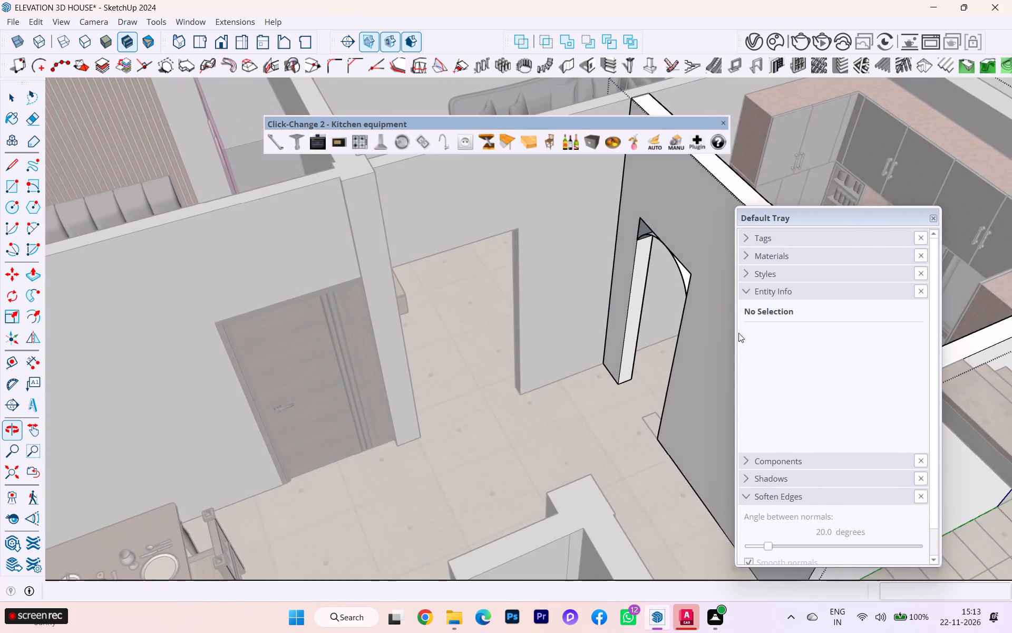
pyautogui.scroll(8, 621, 253)
pyautogui.moveTo(569, 258); pyautogui.dragTo(702, 265, button='middle')
pyautogui.scroll(-2, 537, 275)
pyautogui.scroll(4, 523, 280)
pyautogui.scroll(-4, 522, 280)
pyautogui.scroll(2, 398, 281)
pyautogui.scroll(-1, 398, 281)
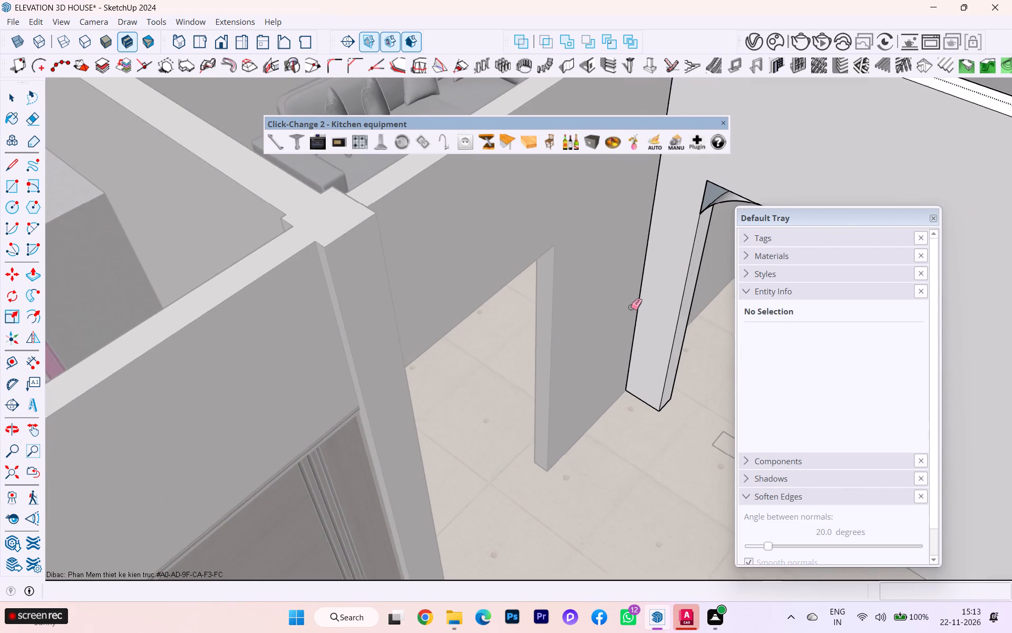
pyautogui.scroll(1, 476, 294)
pyautogui.scroll(-3, 471, 294)
pyautogui.scroll(1, 353, 305)
pyautogui.scroll(-5, 353, 305)
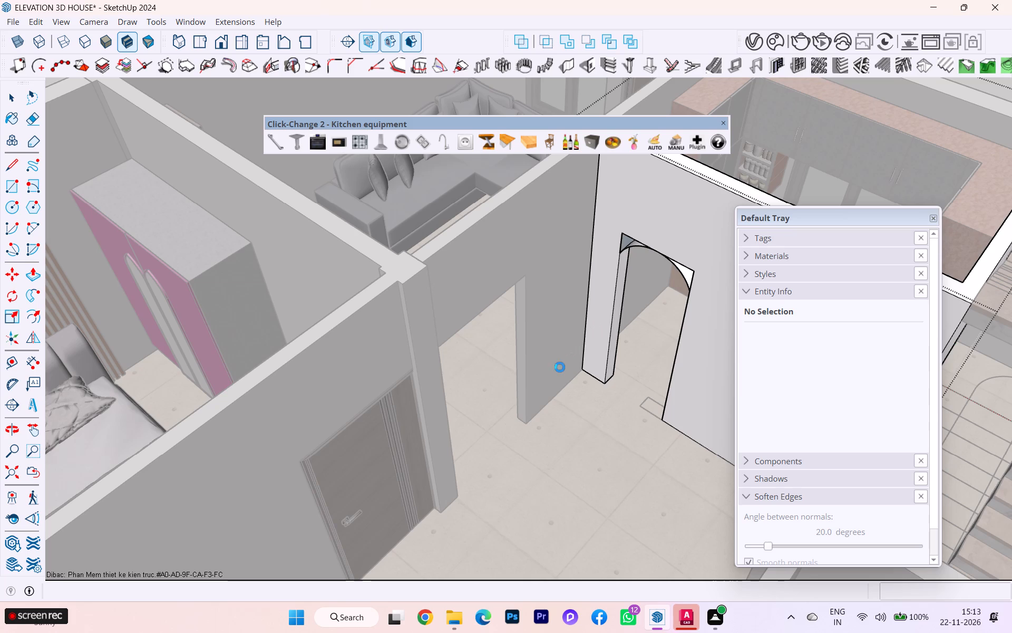
pyautogui.hotkey('ctrl', 'z')
pyautogui.hotkey('ctrl', 'z')
pyautogui.hotkey('ctrl', 'z')
pyautogui.hotkey('ctrl', 'z')
pyautogui.hotkey('ctrl', 'z')
pyautogui.hotkey('ctrl', 'z')
pyautogui.hotkey('ctrl', 'z')
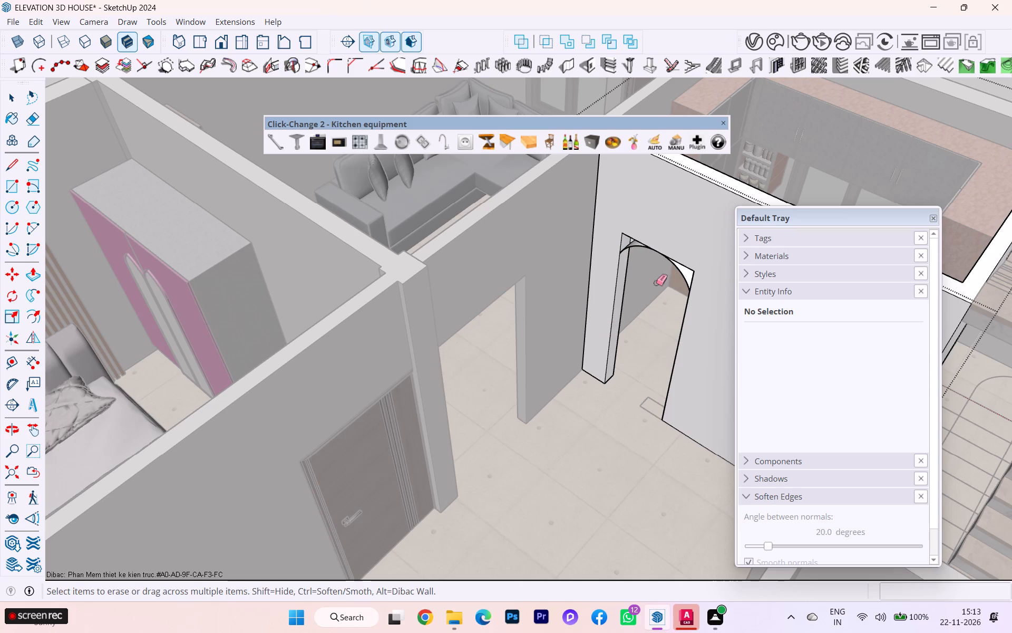
pyautogui.hotkey('ctrl', 'z')
pyautogui.hotkey('ctrl', 'z')
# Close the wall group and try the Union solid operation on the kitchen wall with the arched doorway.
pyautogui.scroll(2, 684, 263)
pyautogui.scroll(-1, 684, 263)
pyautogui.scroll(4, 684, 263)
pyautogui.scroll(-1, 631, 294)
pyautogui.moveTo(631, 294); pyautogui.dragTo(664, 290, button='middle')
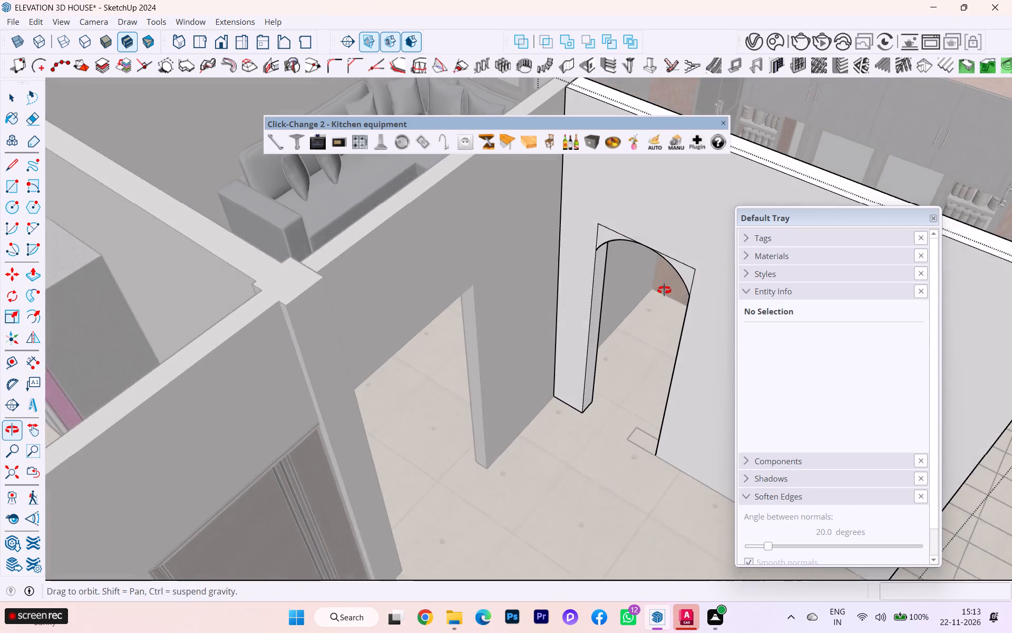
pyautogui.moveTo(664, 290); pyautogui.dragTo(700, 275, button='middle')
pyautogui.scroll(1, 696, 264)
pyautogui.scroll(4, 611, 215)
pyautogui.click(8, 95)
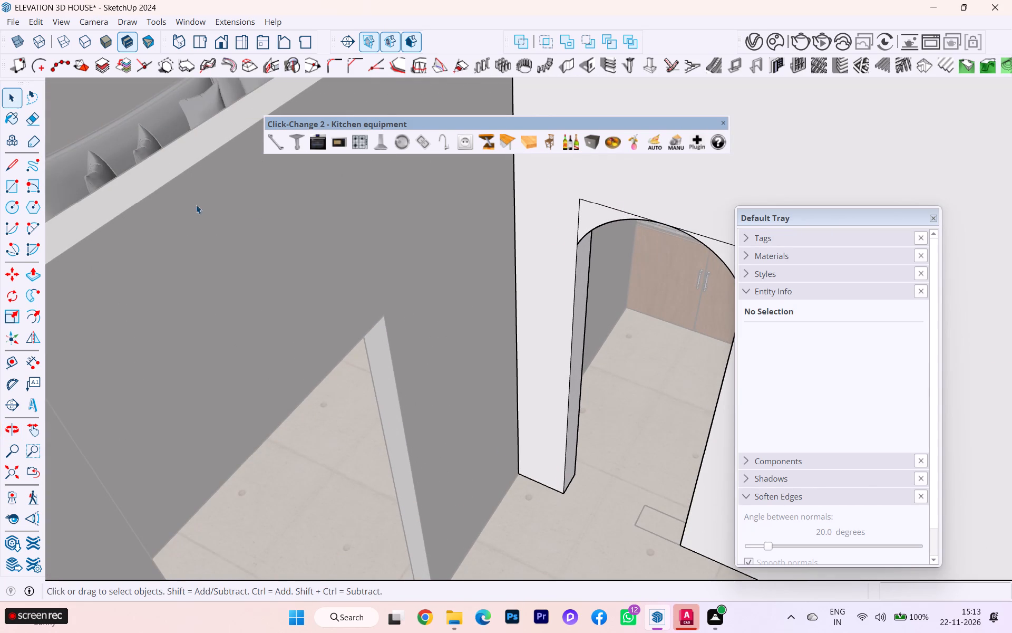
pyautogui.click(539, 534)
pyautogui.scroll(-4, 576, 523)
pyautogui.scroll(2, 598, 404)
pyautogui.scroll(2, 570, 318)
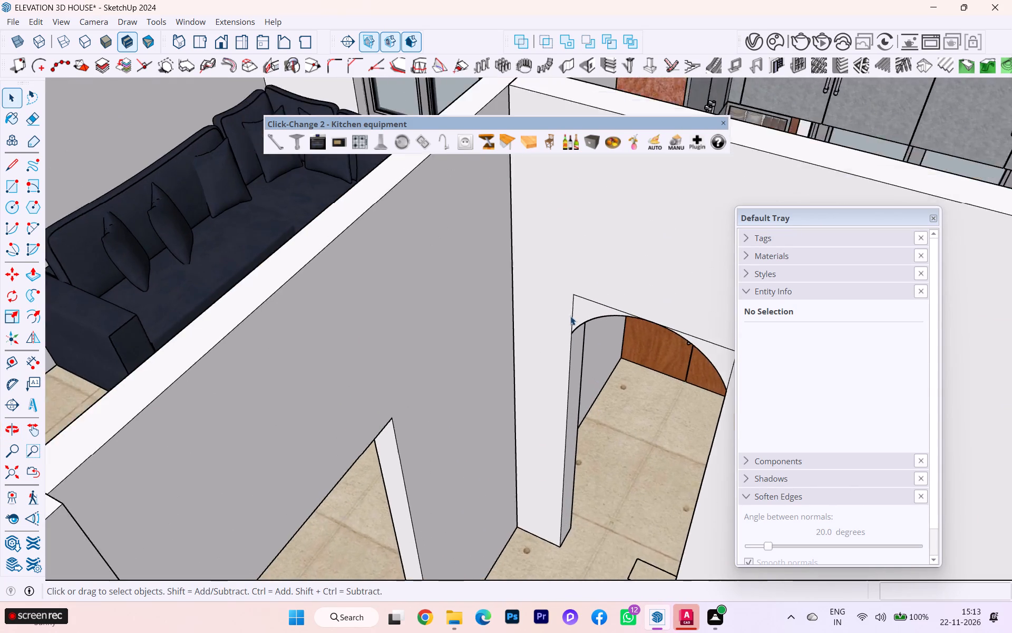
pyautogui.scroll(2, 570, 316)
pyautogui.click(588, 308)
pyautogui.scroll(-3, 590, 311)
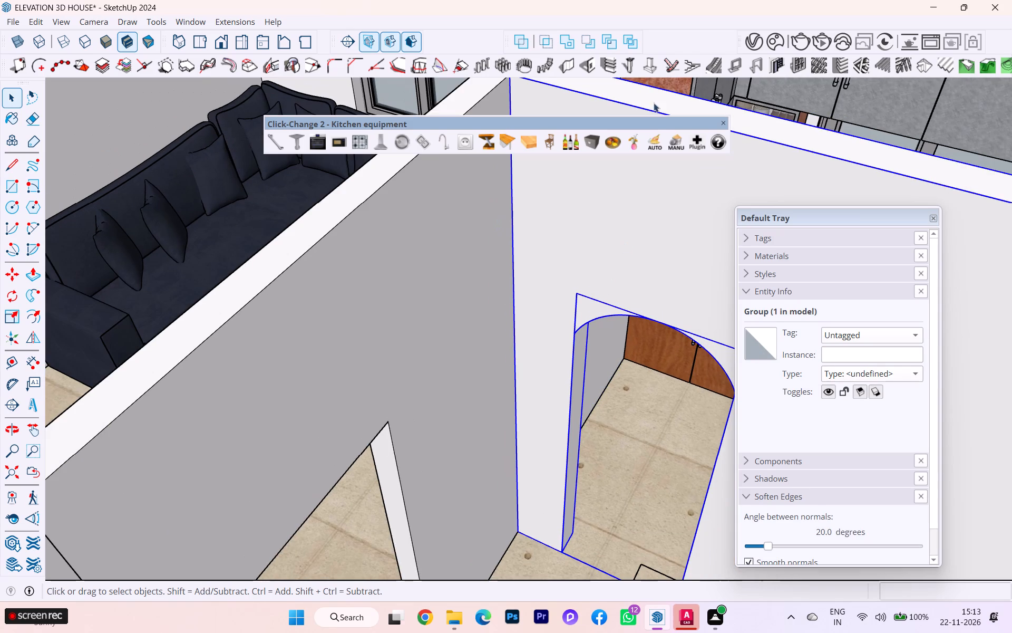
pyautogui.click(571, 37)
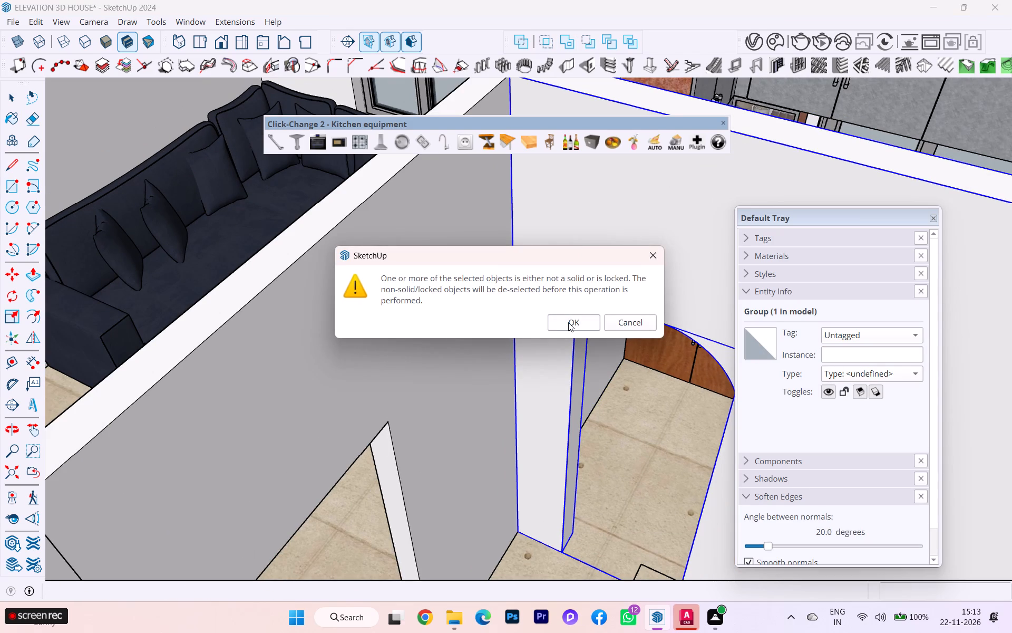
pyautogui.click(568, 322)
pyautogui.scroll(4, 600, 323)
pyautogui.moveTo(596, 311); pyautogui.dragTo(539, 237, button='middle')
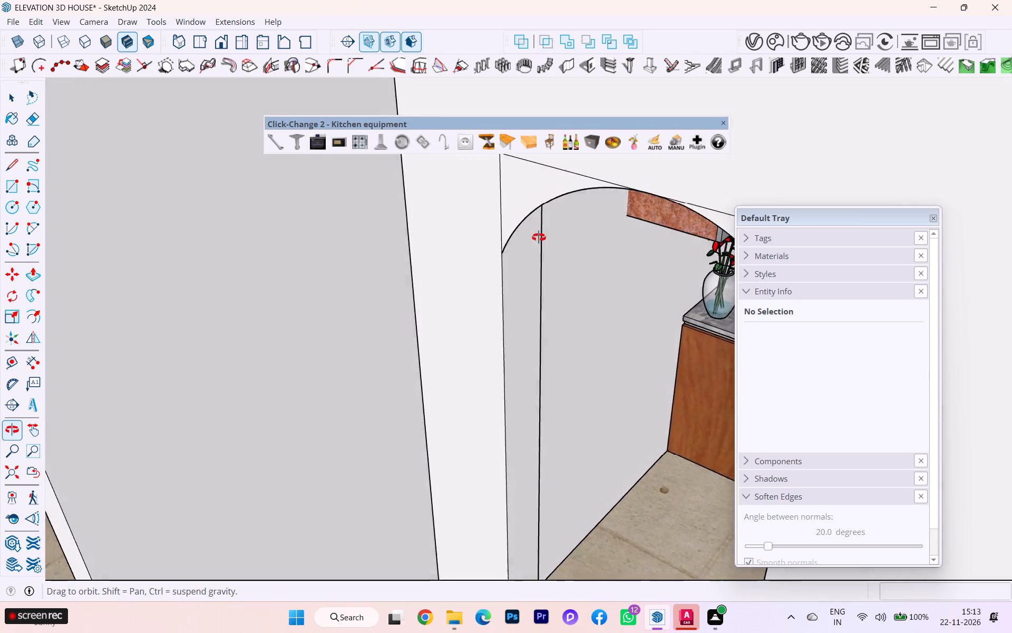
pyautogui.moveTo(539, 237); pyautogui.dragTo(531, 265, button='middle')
# Undo the remaining arch edits back to the plain rectangular kitchen doorway and leave the wall group.
pyautogui.hotkey('ctrl', 'z')
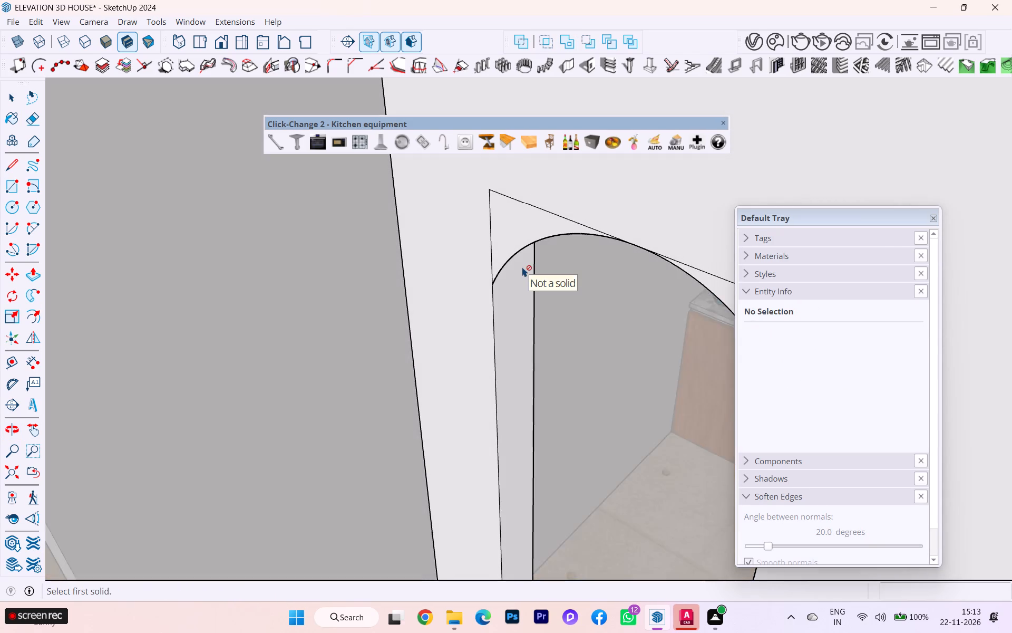
pyautogui.hotkey('ctrl', 'z')
pyautogui.hotkey('ctrl', 'z')
pyautogui.hotkey('ctrl', 'z')
pyautogui.hotkey('ctrl', 'z')
pyautogui.hotkey('ctrl', 'z')
pyautogui.scroll(-6, 575, 300)
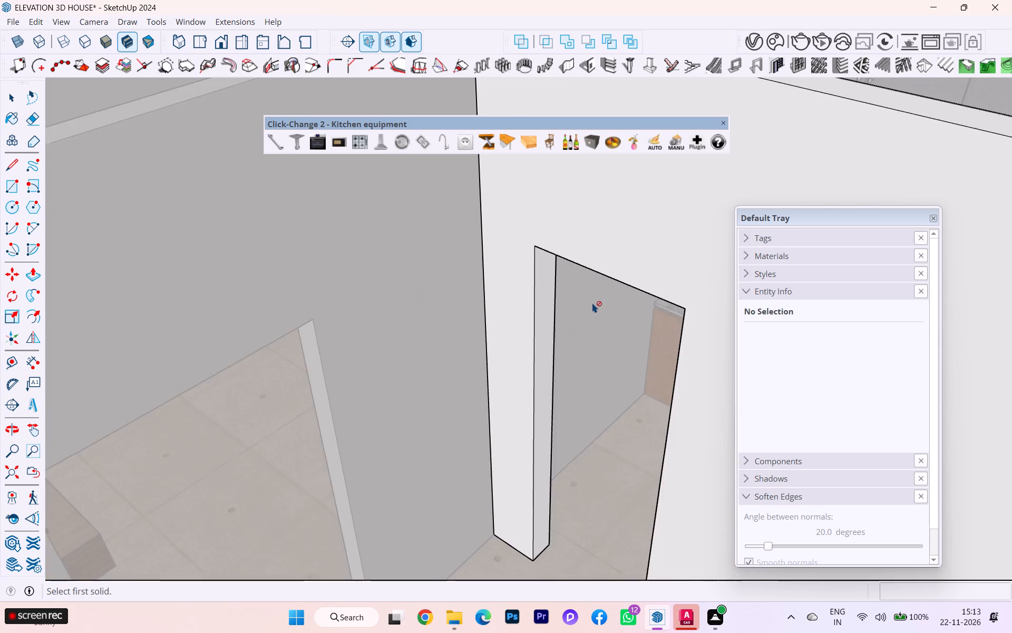
pyautogui.scroll(-1, 595, 304)
pyautogui.scroll(1, 595, 304)
pyautogui.scroll(-5, 595, 305)
pyautogui.scroll(-9, 495, 321)
pyautogui.scroll(1, 494, 323)
pyautogui.scroll(-8, 512, 325)
pyautogui.scroll(2, 520, 327)
pyautogui.scroll(-2, 520, 327)
pyautogui.scroll(1, 522, 328)
pyautogui.scroll(-2, 522, 329)
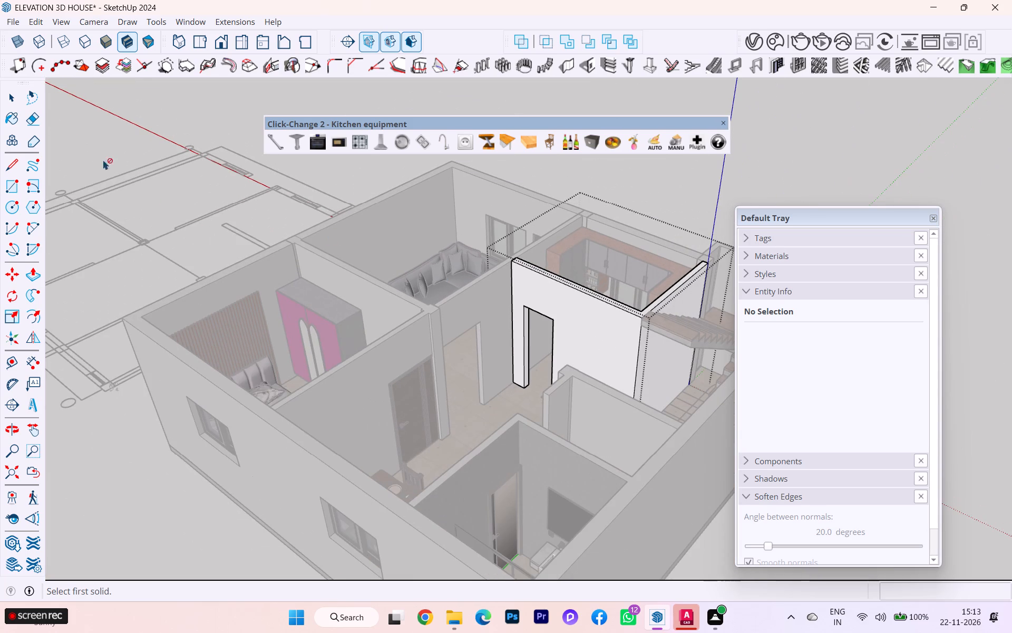
pyautogui.click(9, 97)
pyautogui.click(826, 120)
# Inspect the rectangular kitchen doorway and the adjoining wall from the hallway side.
pyautogui.scroll(-1, 534, 325)
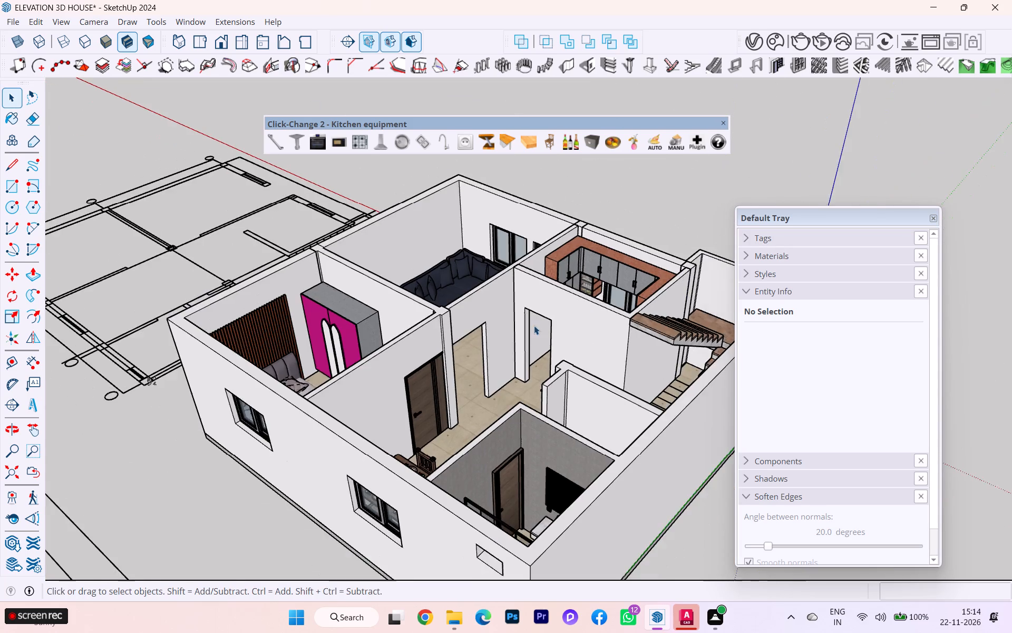
pyautogui.moveTo(546, 321); pyautogui.dragTo(680, 321, button='middle')
pyautogui.scroll(3, 458, 326)
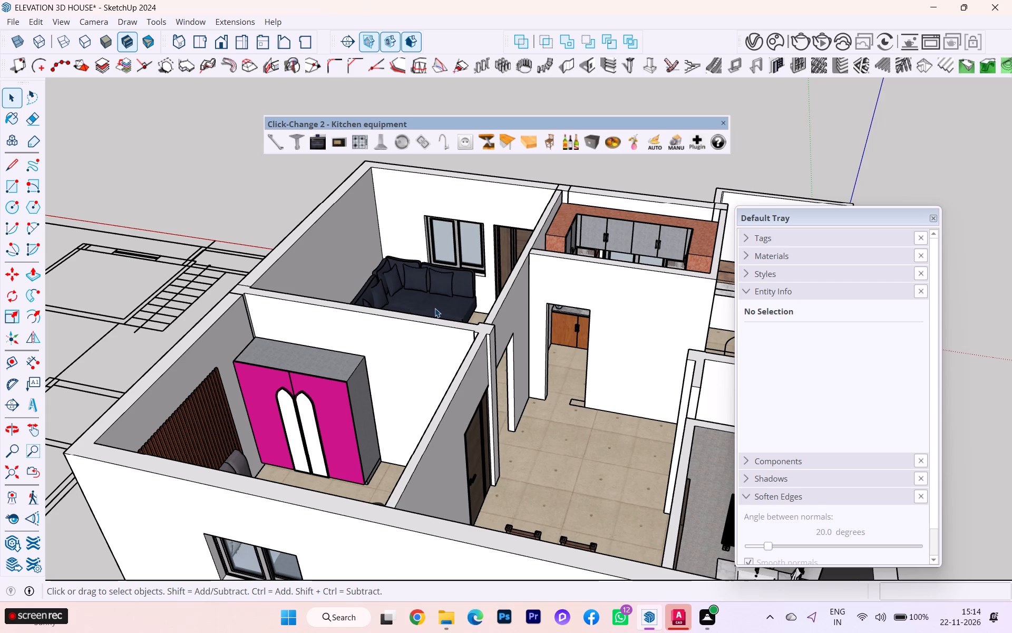
pyautogui.scroll(4, 579, 373)
pyautogui.scroll(-1, 578, 372)
pyautogui.scroll(2, 578, 372)
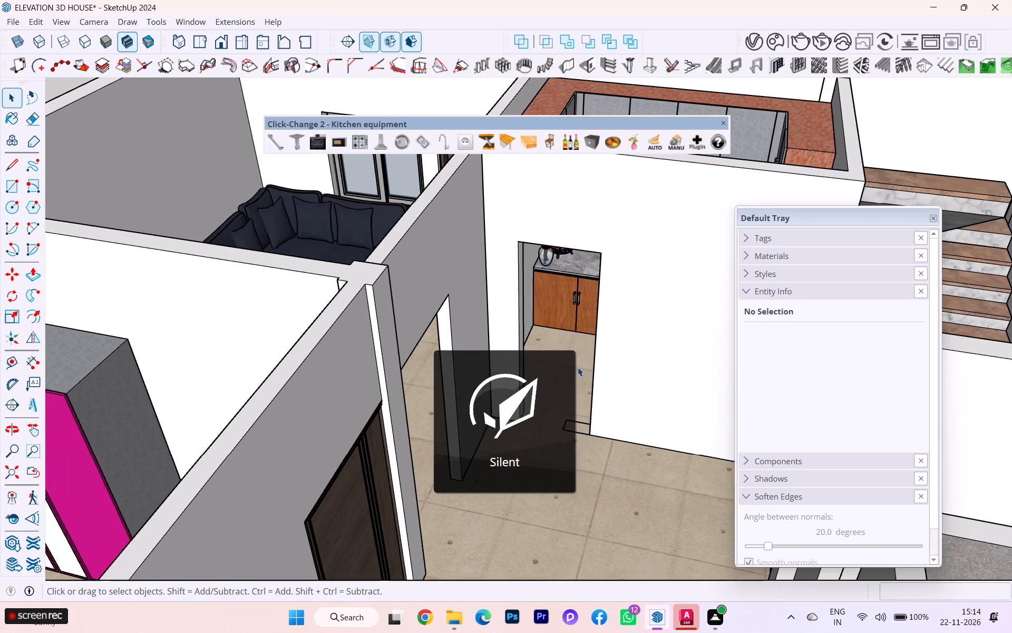
pyautogui.scroll(-2, 541, 264)
pyautogui.scroll(5, 523, 231)
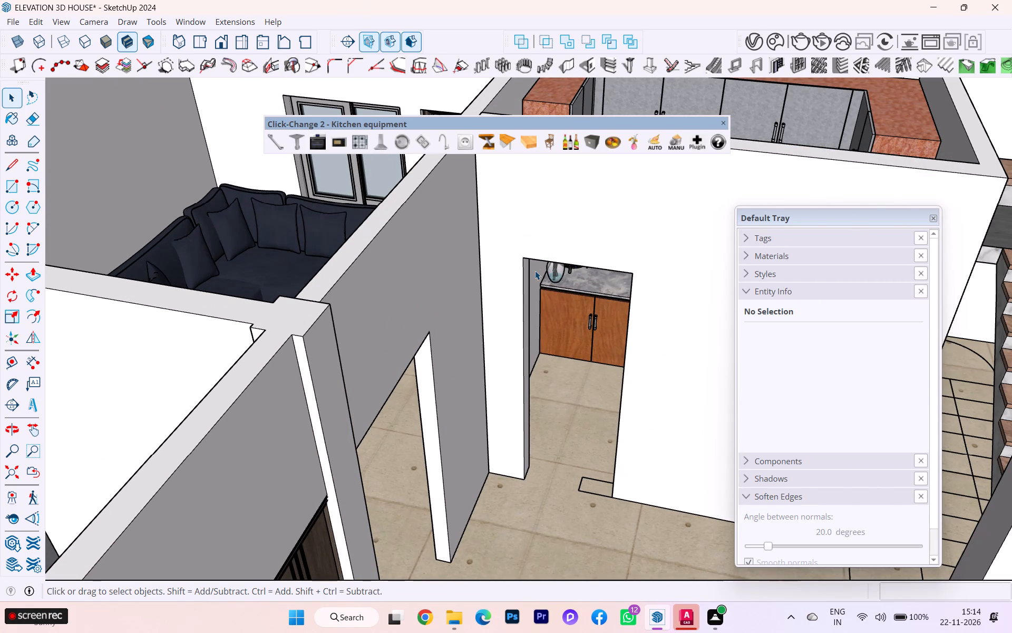
pyautogui.click(535, 271)
pyautogui.click(572, 504)
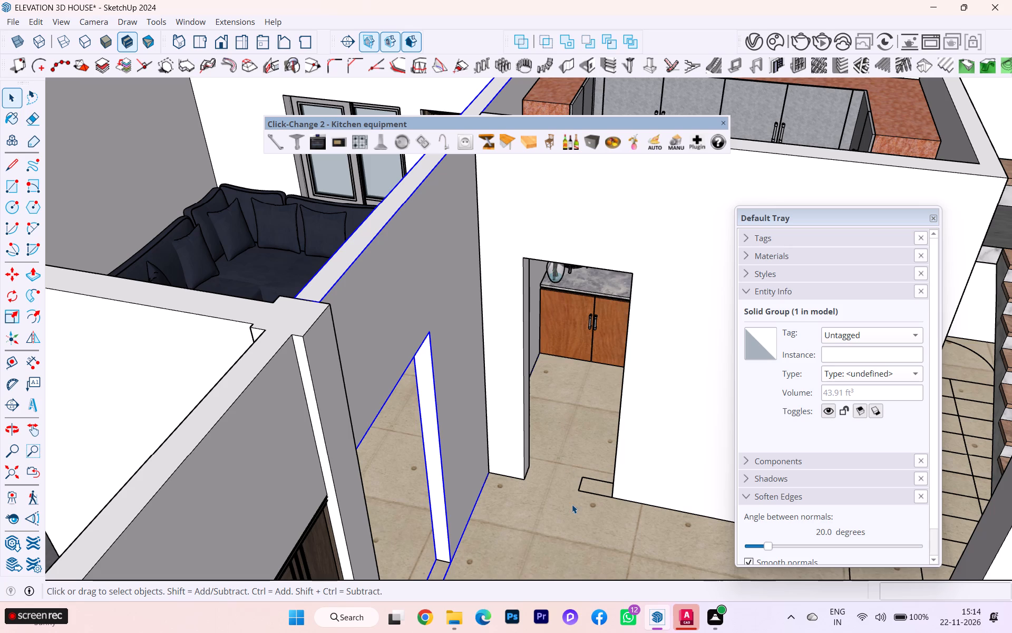
pyautogui.click(531, 530)
pyautogui.scroll(-1, 552, 448)
pyautogui.scroll(1, 553, 450)
pyautogui.scroll(-4, 555, 454)
pyautogui.scroll(1, 565, 472)
pyautogui.scroll(-1, 565, 473)
pyautogui.scroll(1, 565, 475)
pyautogui.scroll(-1, 565, 475)
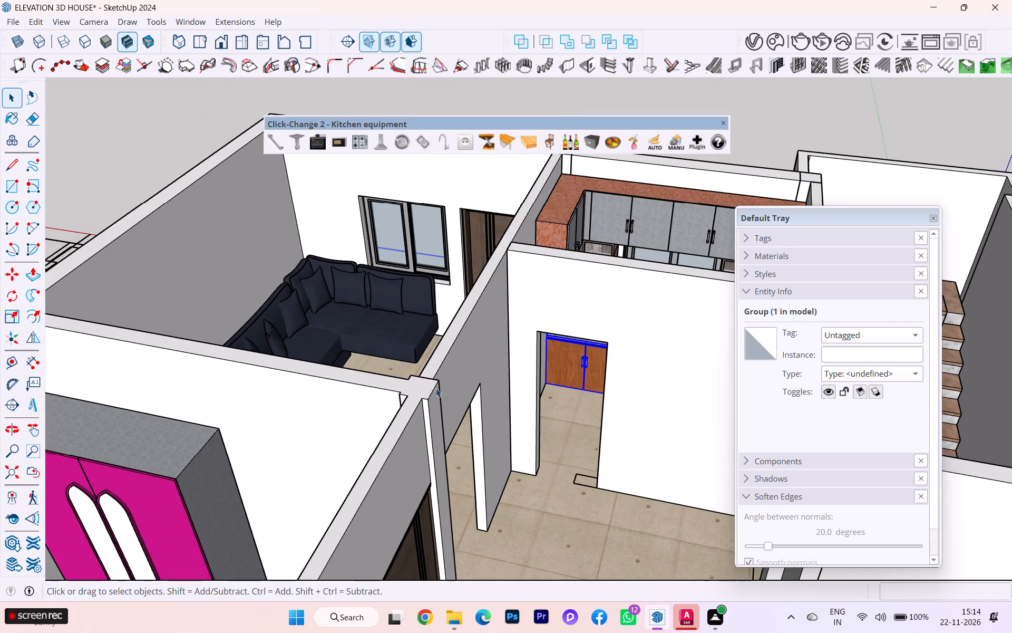
pyautogui.click(137, 147)
# Draw a two-point arc between the kitchen doorway's side edges, bulging about 10 1/4" up to its head.
pyautogui.scroll(4, 341, 271)
pyautogui.scroll(5, 546, 304)
pyautogui.scroll(-2, 213, 290)
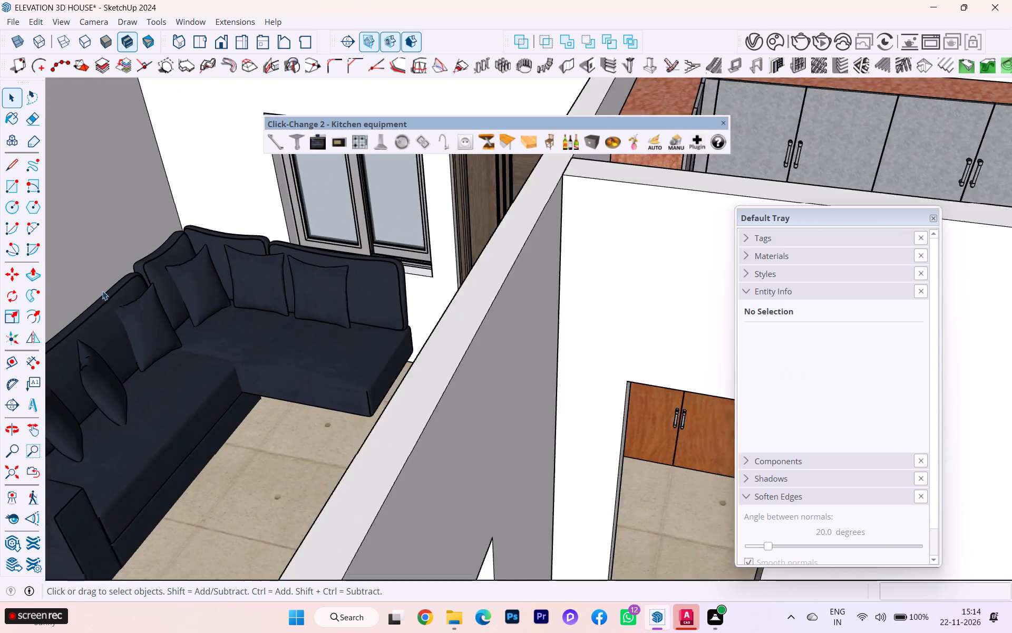
pyautogui.scroll(-4, 102, 291)
pyautogui.scroll(5, 71, 301)
pyautogui.scroll(-1, 294, 355)
pyautogui.scroll(1, 355, 353)
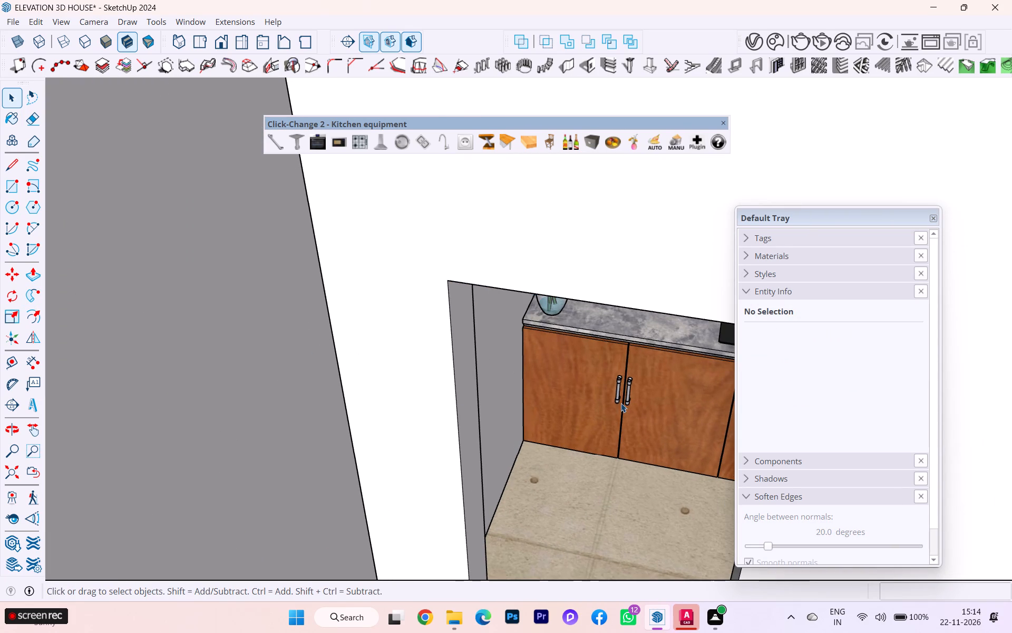
pyautogui.press('a')
pyautogui.scroll(-1, 454, 414)
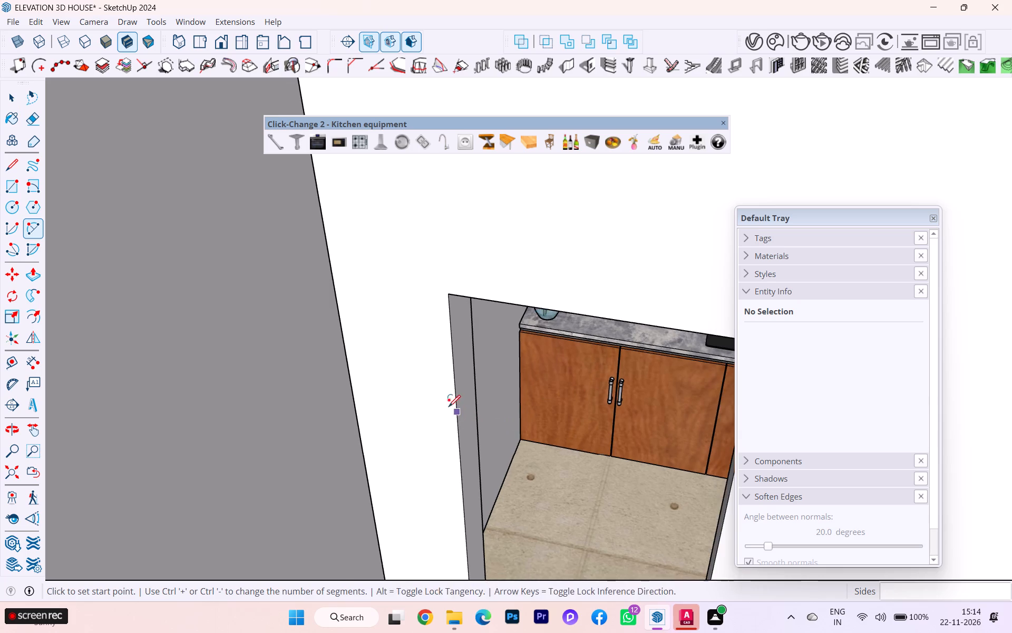
pyautogui.moveTo(447, 404); pyautogui.dragTo(507, 368, button='middle')
pyautogui.scroll(-6, 387, 368)
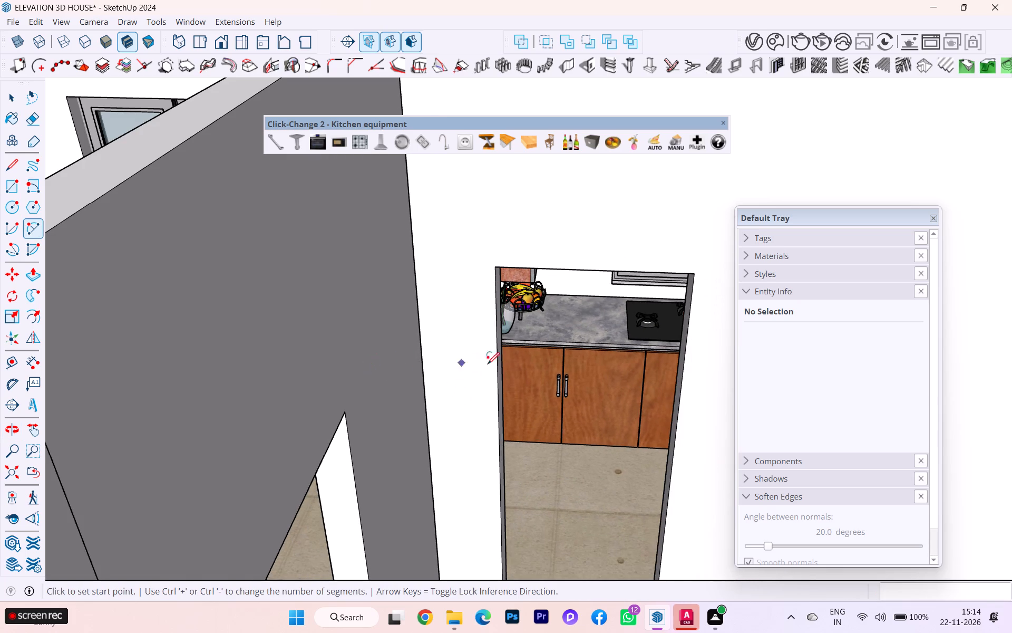
pyautogui.click(497, 328)
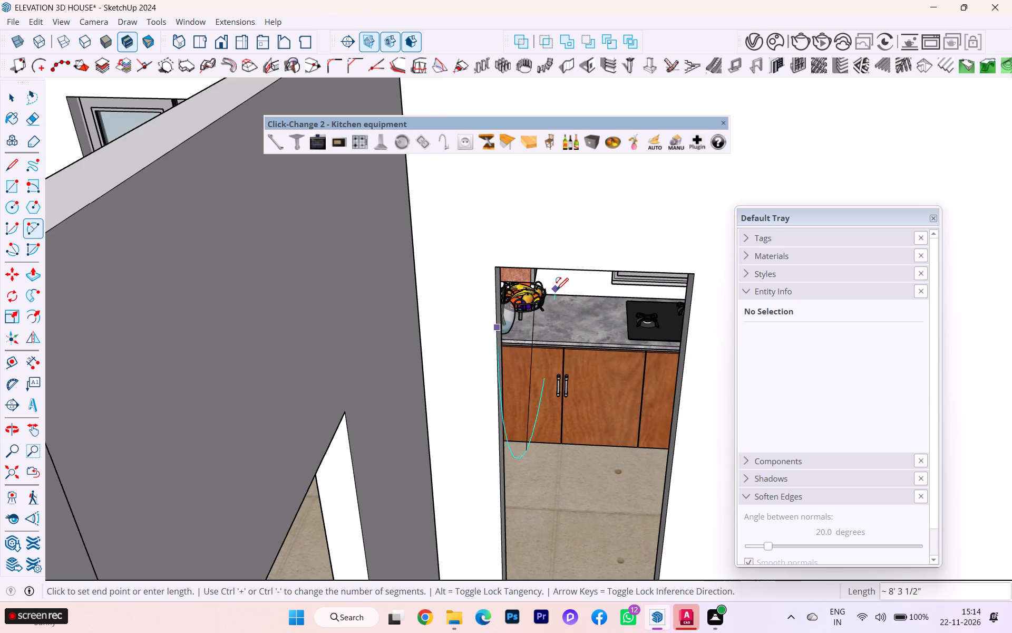
pyautogui.scroll(4, 704, 344)
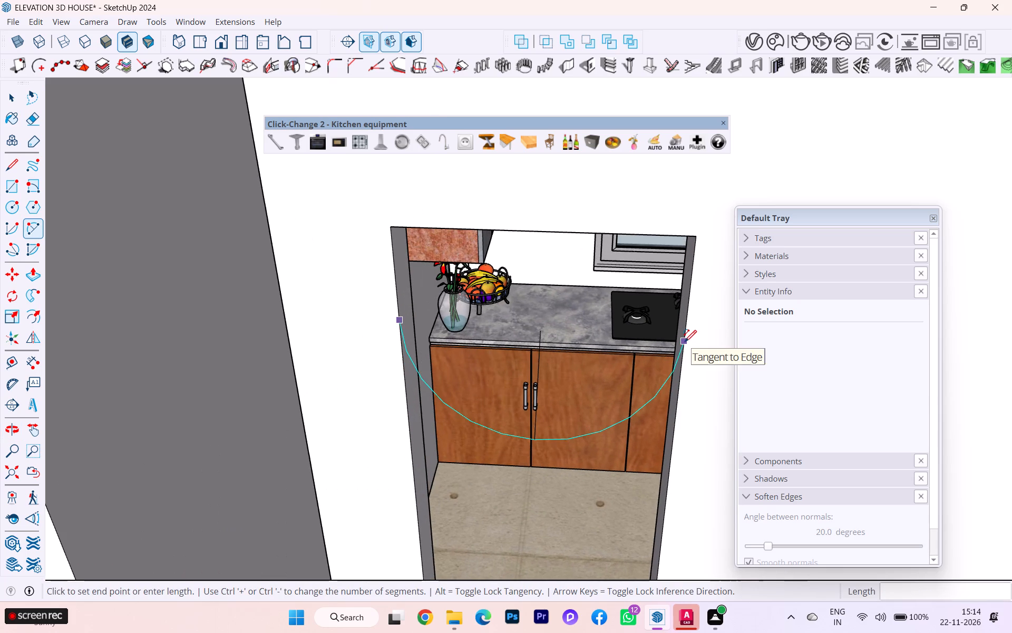
pyautogui.click(687, 338)
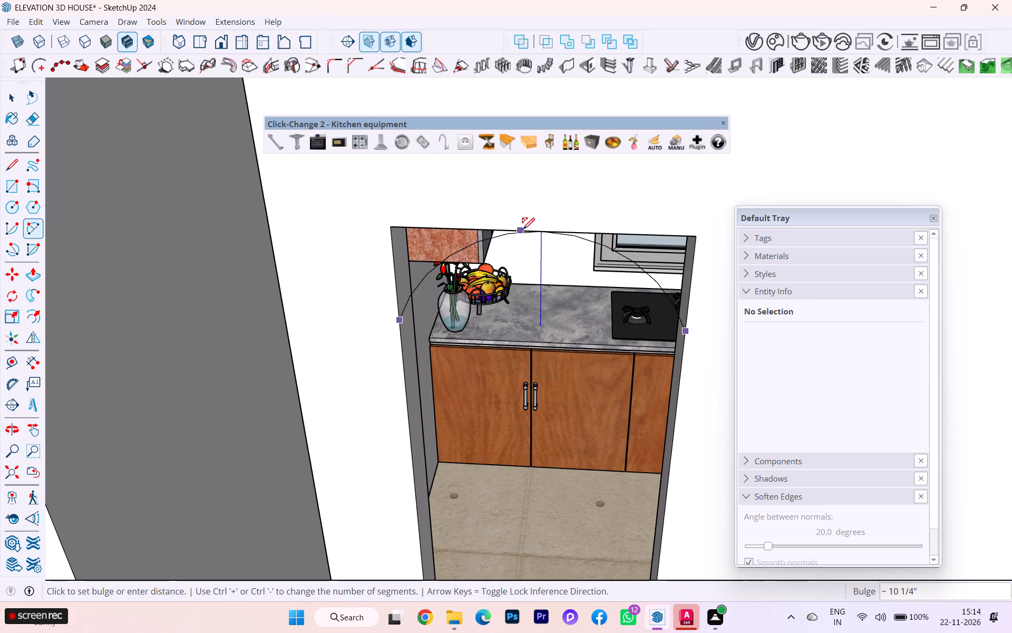
pyautogui.click(534, 229)
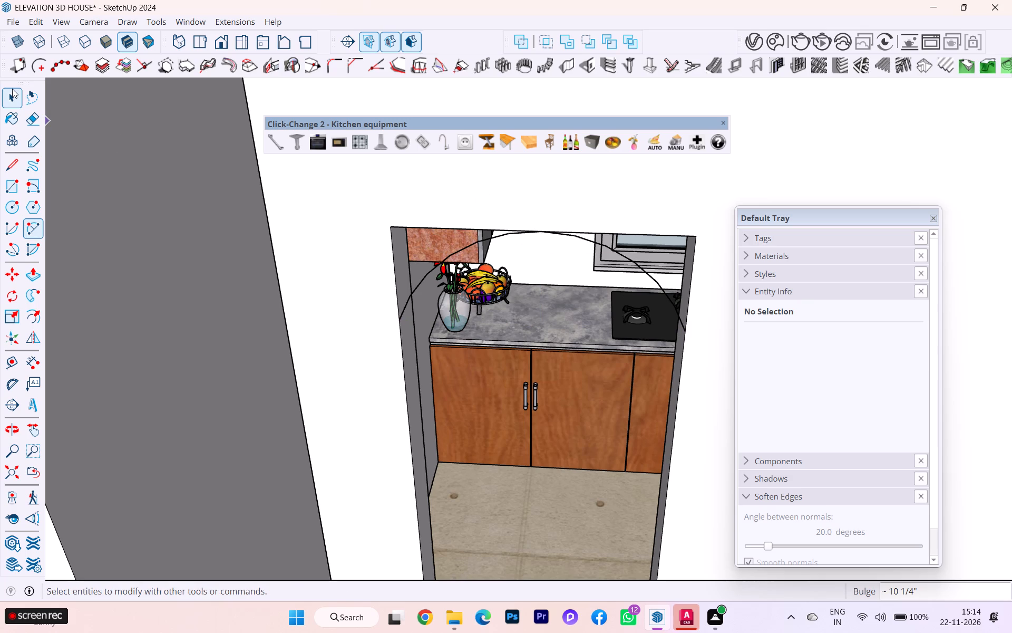
# Set the new doorway arc's segment count to 25.
pyautogui.click(12, 89)
pyautogui.click(638, 264)
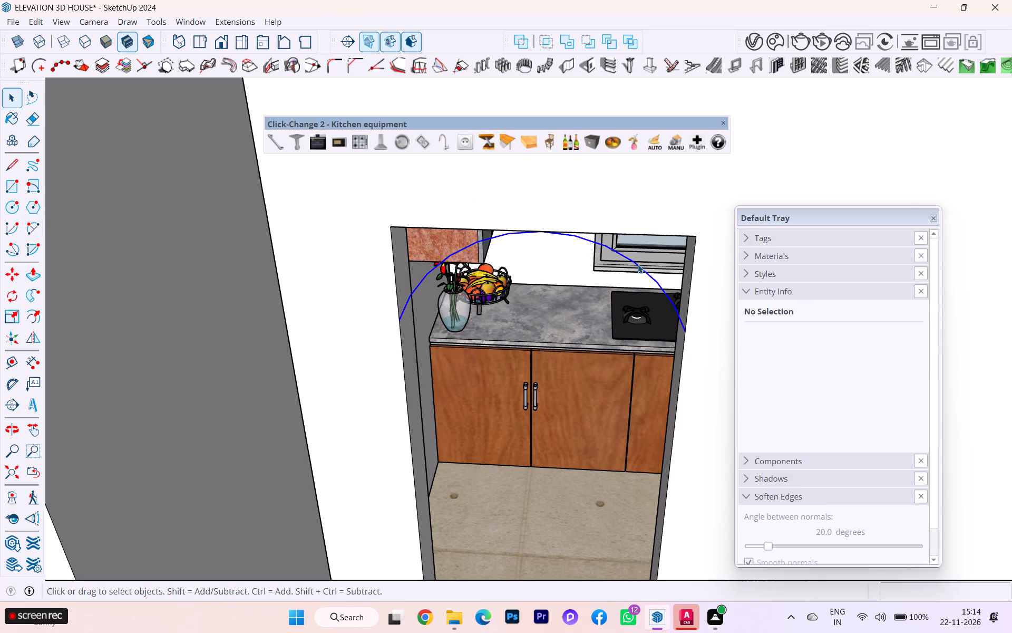
pyautogui.moveTo(854, 373); pyautogui.dragTo(723, 361)
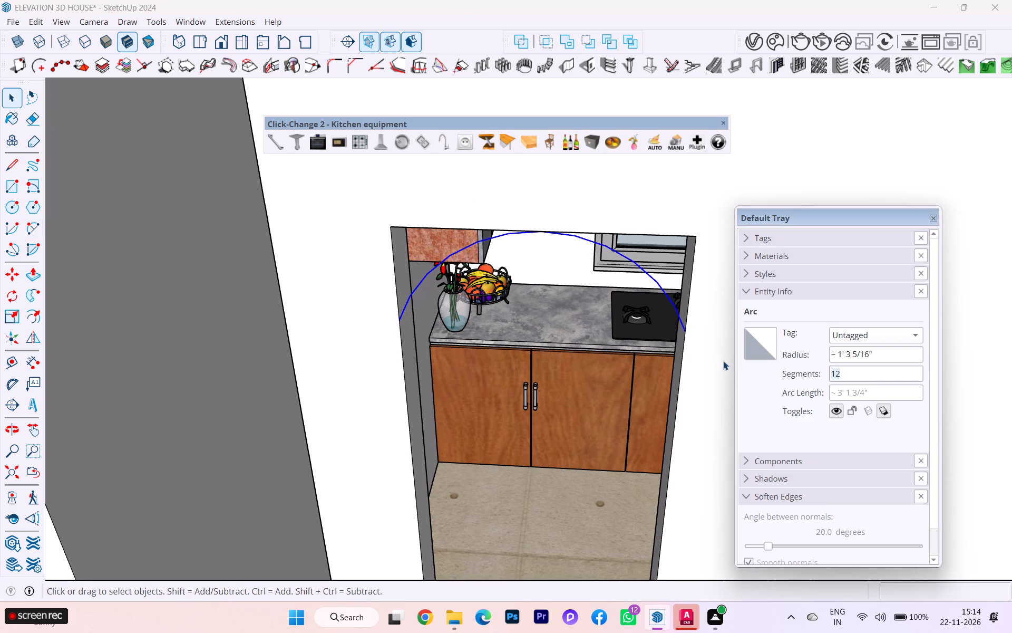
pyautogui.write('25')
pyautogui.press('Return')
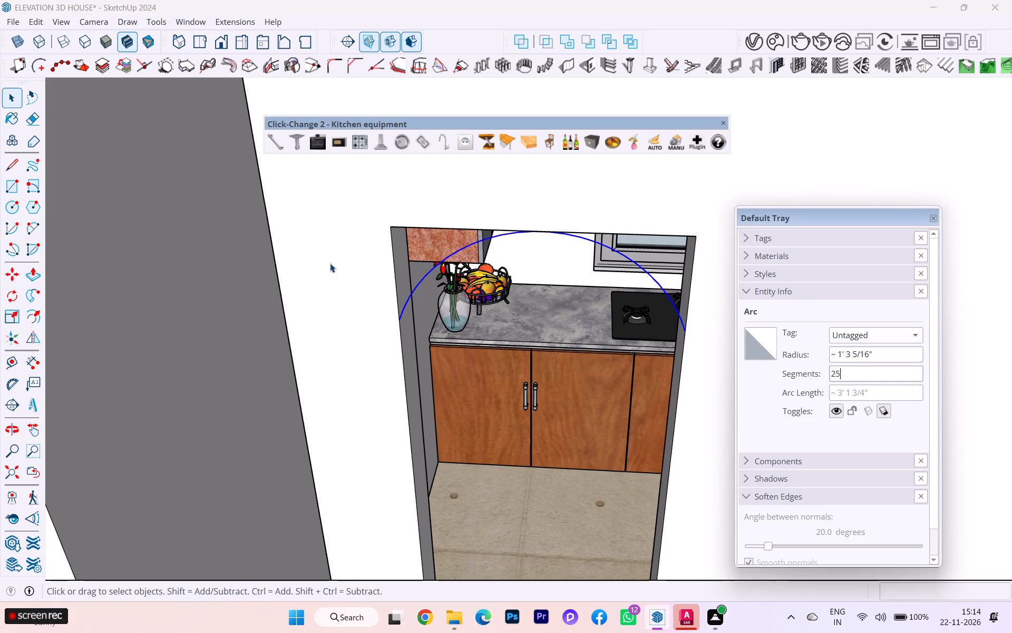
# Examine closely where the arc's ends meet the kitchen doorway's side edges.
pyautogui.scroll(2, 329, 263)
pyautogui.scroll(-1, 445, 308)
pyautogui.scroll(4, 424, 315)
pyautogui.scroll(-1, 424, 315)
pyautogui.scroll(2, 424, 315)
pyautogui.scroll(-1, 429, 339)
pyautogui.scroll(1, 429, 339)
pyautogui.scroll(-2, 429, 339)
pyautogui.scroll(4, 429, 339)
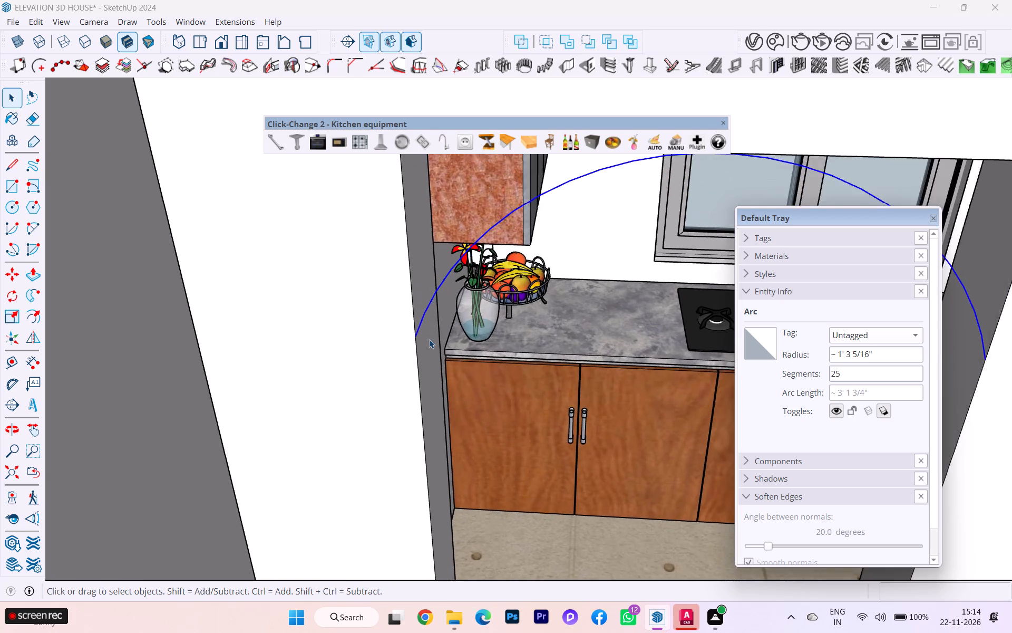
pyautogui.scroll(7, 429, 339)
pyautogui.scroll(-1, 429, 339)
pyautogui.scroll(1, 429, 339)
pyautogui.scroll(-1, 409, 349)
pyautogui.moveTo(409, 349); pyautogui.dragTo(504, 378, button='middle')
pyautogui.scroll(1, 400, 329)
pyautogui.scroll(-3, 400, 329)
pyautogui.scroll(2, 400, 329)
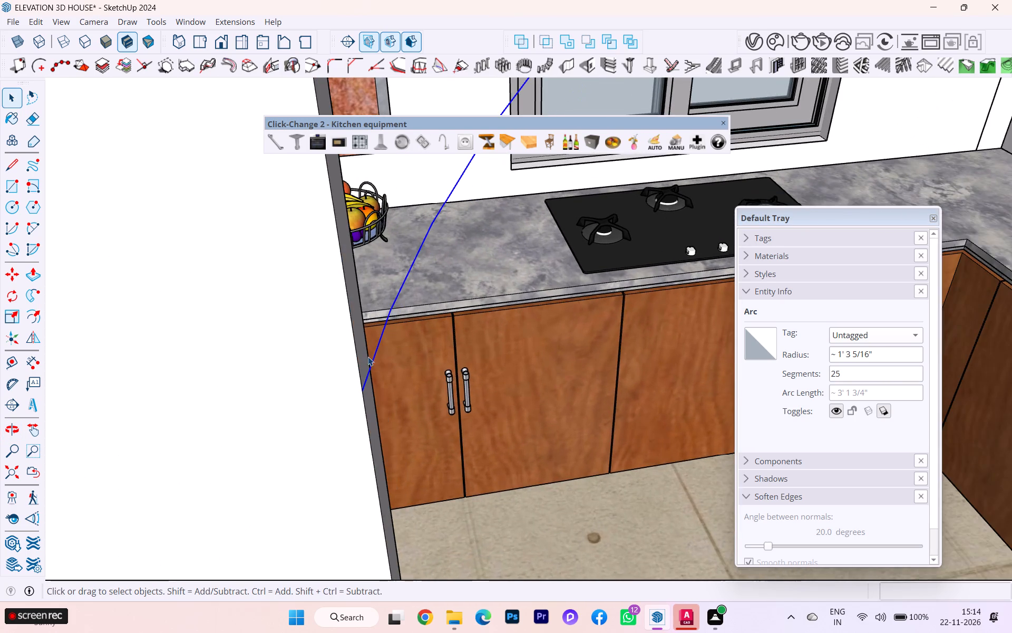
pyautogui.scroll(8, 374, 396)
pyautogui.scroll(1, 220, 362)
pyautogui.scroll(-3, 221, 361)
pyautogui.scroll(1, 223, 361)
pyautogui.scroll(4, 270, 346)
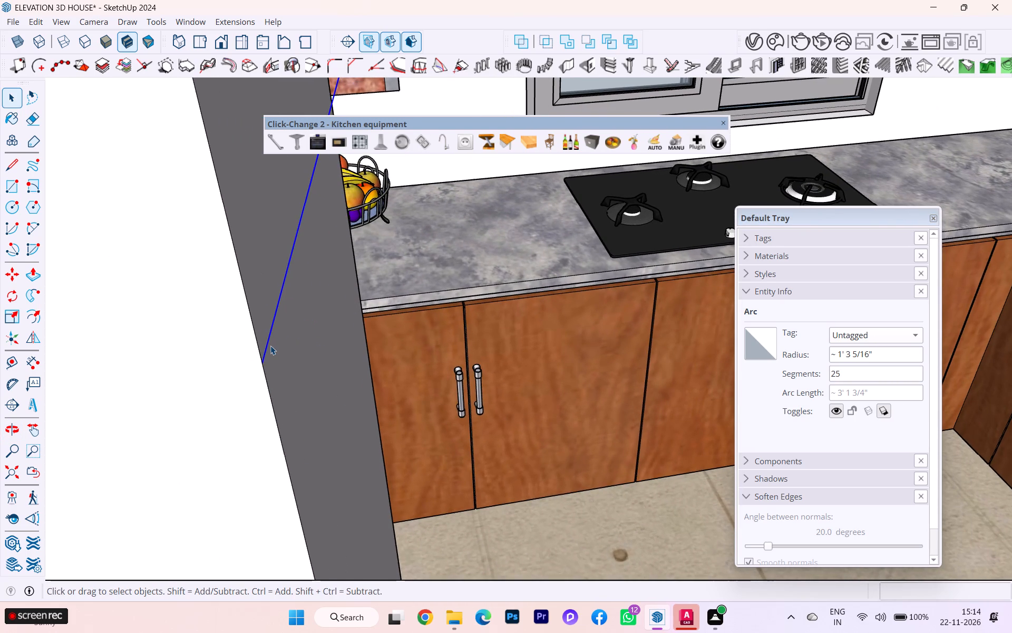
pyautogui.scroll(8, 270, 346)
pyautogui.moveTo(231, 362); pyautogui.dragTo(340, 316, button='middle')
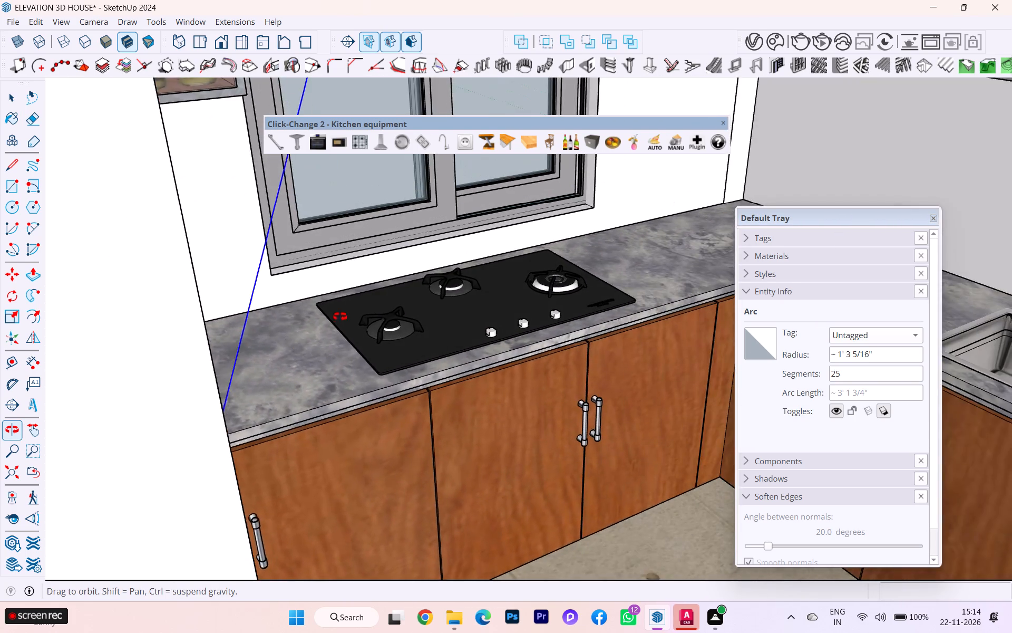
pyautogui.moveTo(340, 316); pyautogui.dragTo(289, 336, button='middle')
pyautogui.scroll(-1, 289, 334)
pyautogui.scroll(3, 289, 335)
pyautogui.scroll(-9, 289, 337)
pyautogui.scroll(2, 301, 372)
pyautogui.scroll(-1, 301, 372)
pyautogui.scroll(1, 301, 372)
pyautogui.scroll(-2, 357, 347)
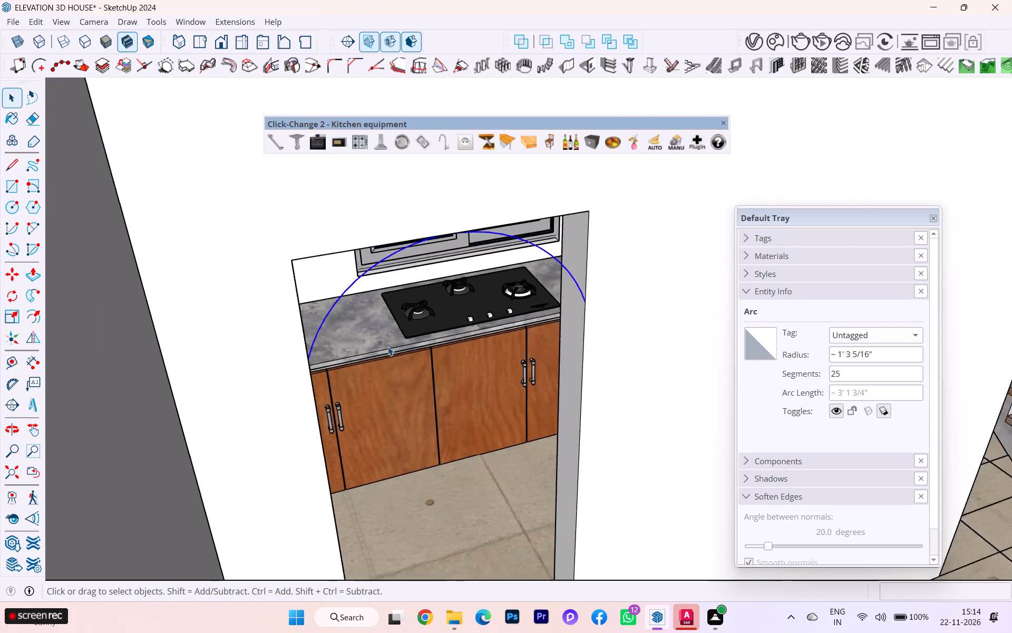
# Close the face above the arc with lines up one doorway side, about 2' 4 7/8" across the head and about 10 1/4" down to the arc's other end.
pyautogui.scroll(-2, 388, 347)
pyautogui.moveTo(450, 338); pyautogui.dragTo(371, 339, button='middle')
pyautogui.scroll(-5, 376, 281)
pyautogui.moveTo(388, 280); pyautogui.dragTo(379, 286, button='middle')
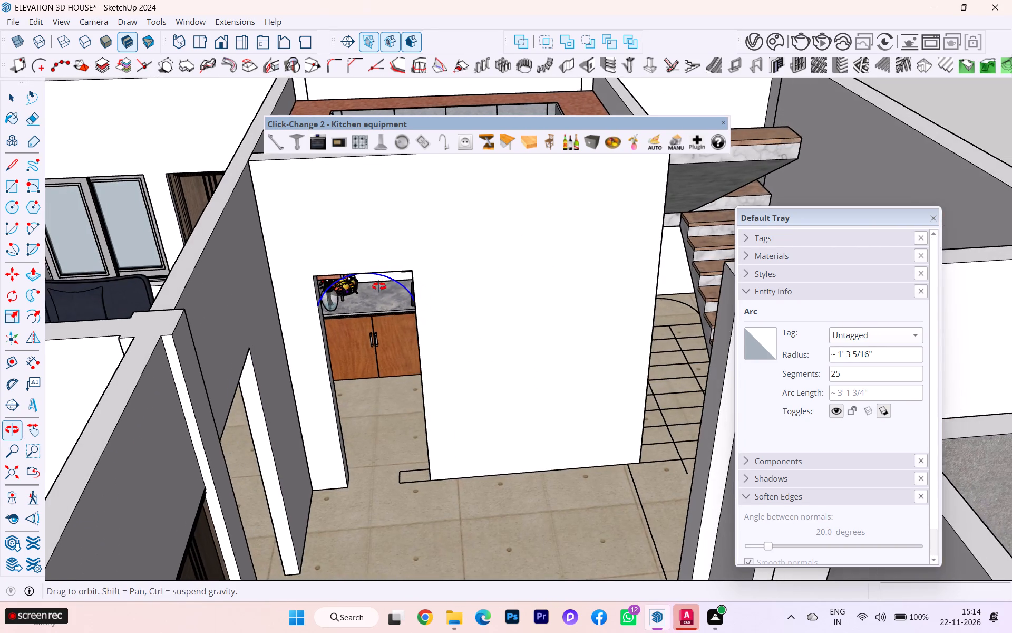
pyautogui.moveTo(379, 286); pyautogui.dragTo(378, 287, button='middle')
pyautogui.scroll(3, 365, 253)
pyautogui.scroll(-1, 365, 253)
pyautogui.scroll(2, 365, 253)
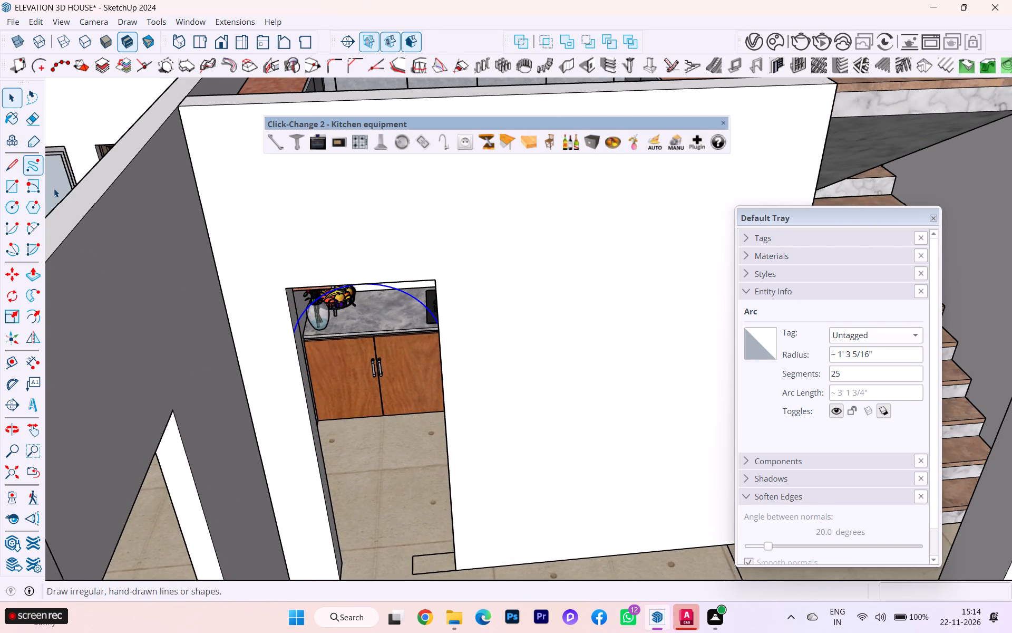
pyautogui.scroll(2, 107, 253)
pyautogui.click(18, 164)
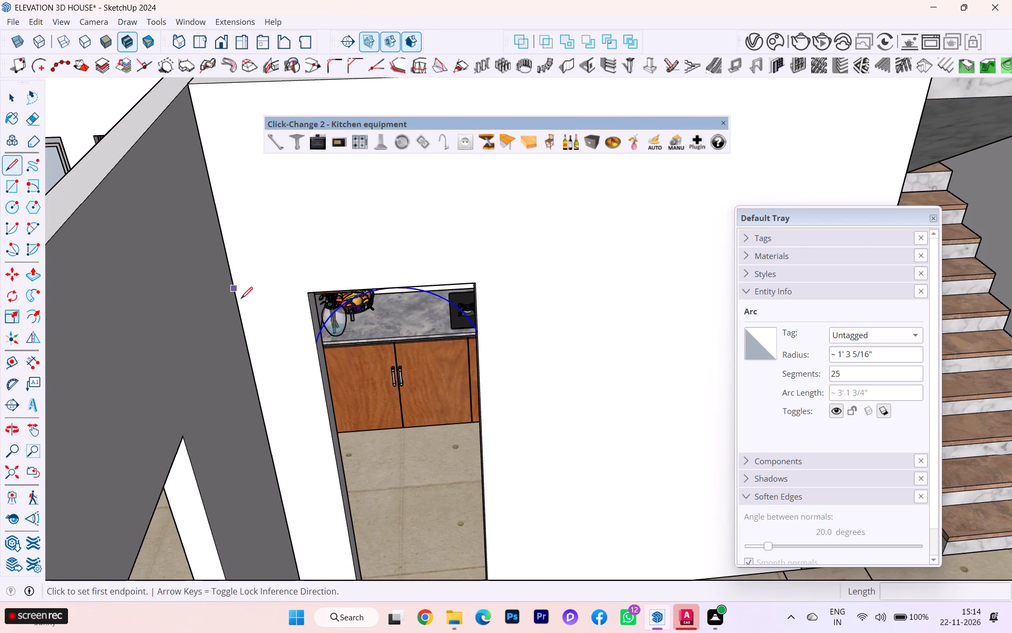
pyautogui.scroll(5, 241, 299)
pyautogui.scroll(2, 406, 361)
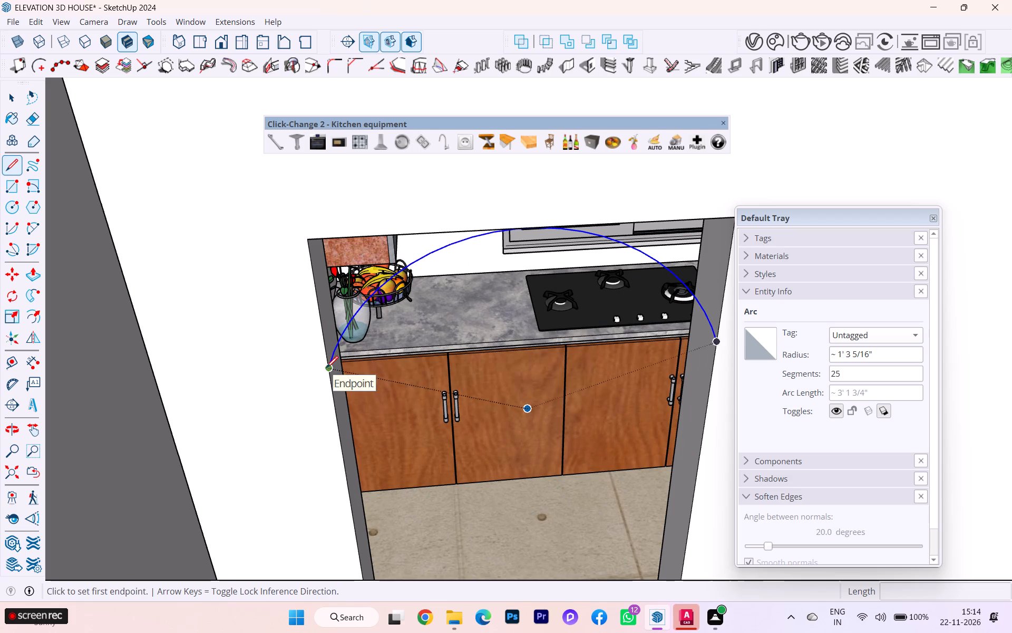
pyautogui.click(326, 368)
pyautogui.click(306, 242)
pyautogui.scroll(2, 530, 228)
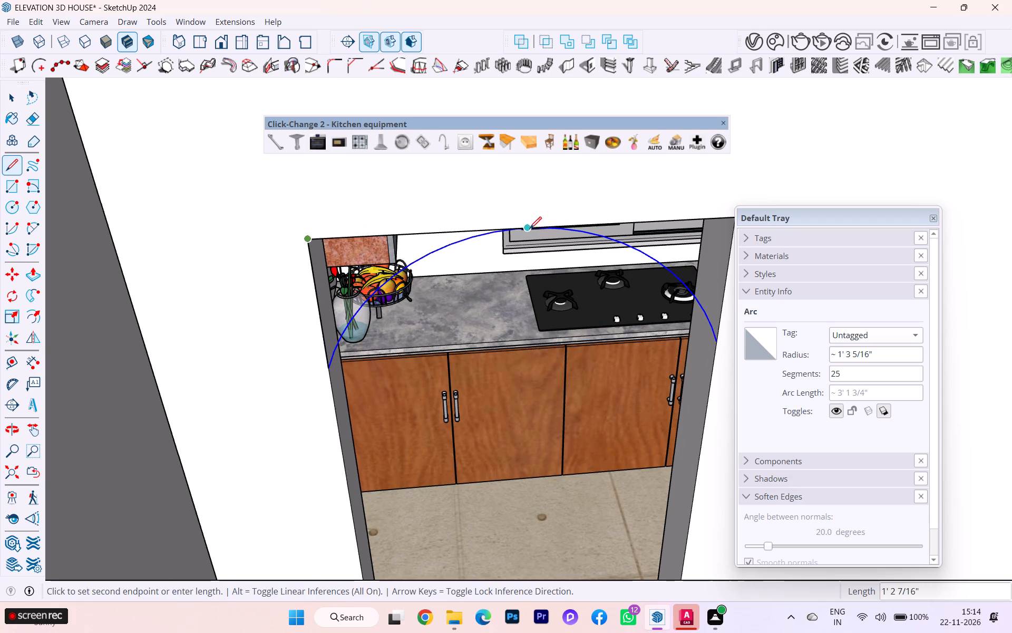
pyautogui.scroll(2, 530, 228)
pyautogui.scroll(-5, 491, 232)
pyautogui.scroll(3, 478, 222)
pyautogui.scroll(-2, 478, 222)
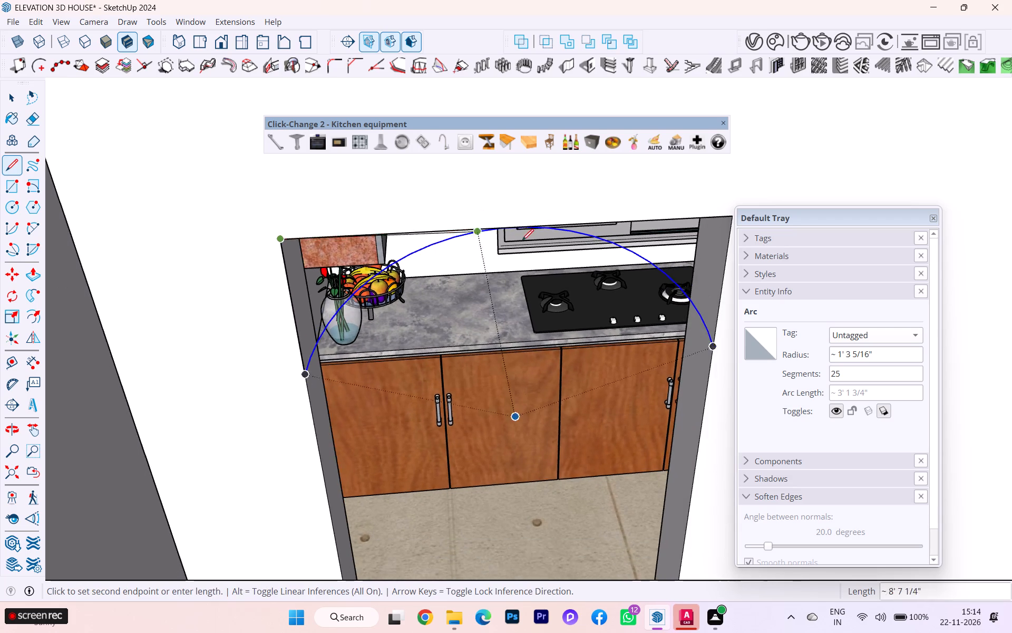
pyautogui.scroll(-3, 522, 241)
pyautogui.scroll(6, 593, 230)
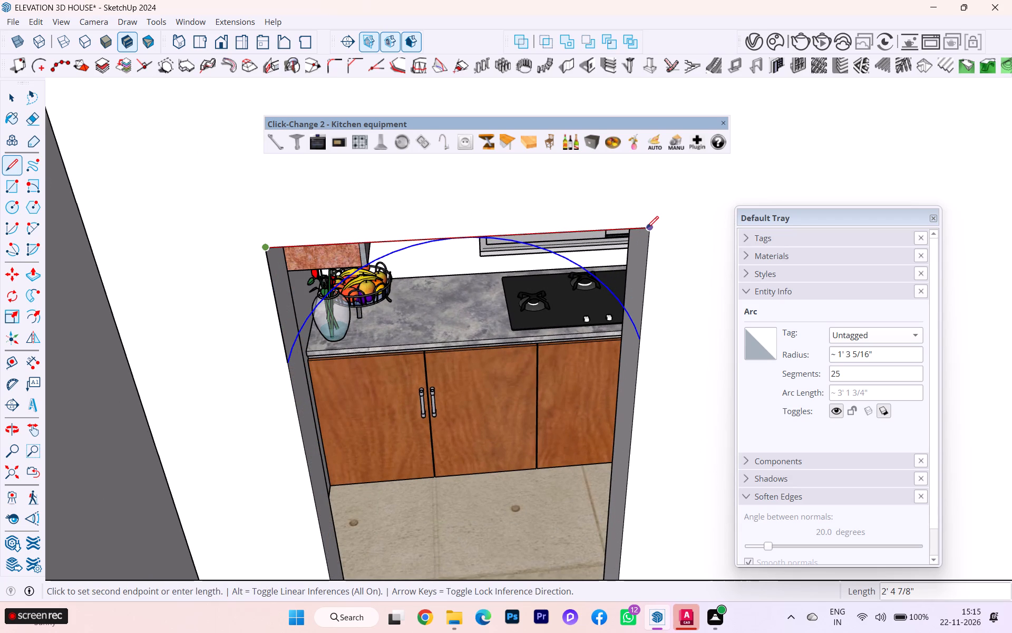
pyautogui.click(648, 227)
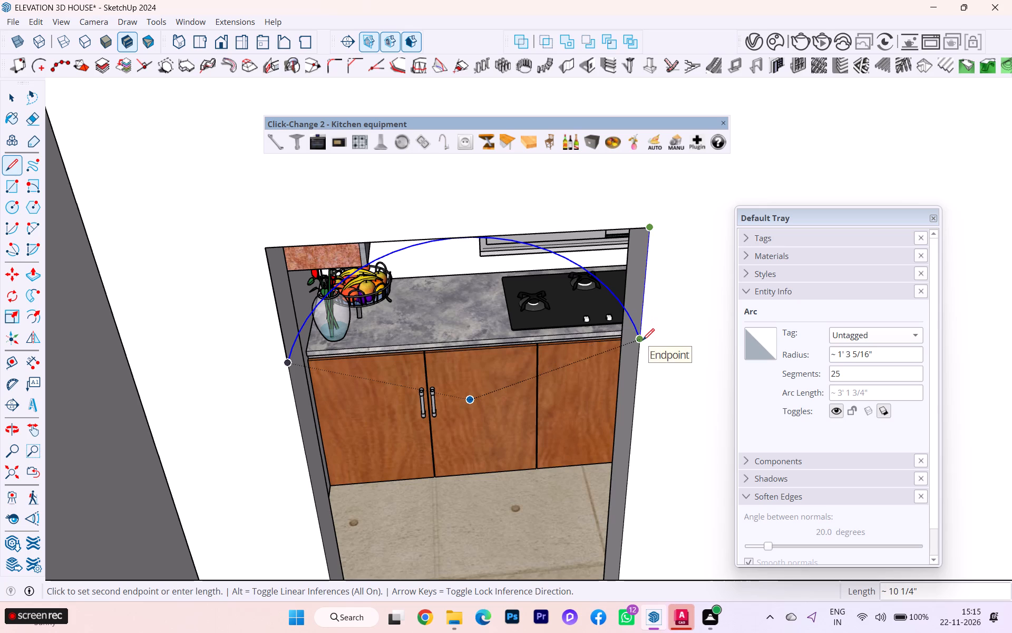
pyautogui.click(643, 340)
pyautogui.scroll(1, 630, 331)
pyautogui.scroll(-2, 630, 331)
# Group the face above the doorway arc together with its edges, and open the group for editing.
pyautogui.click(11, 101)
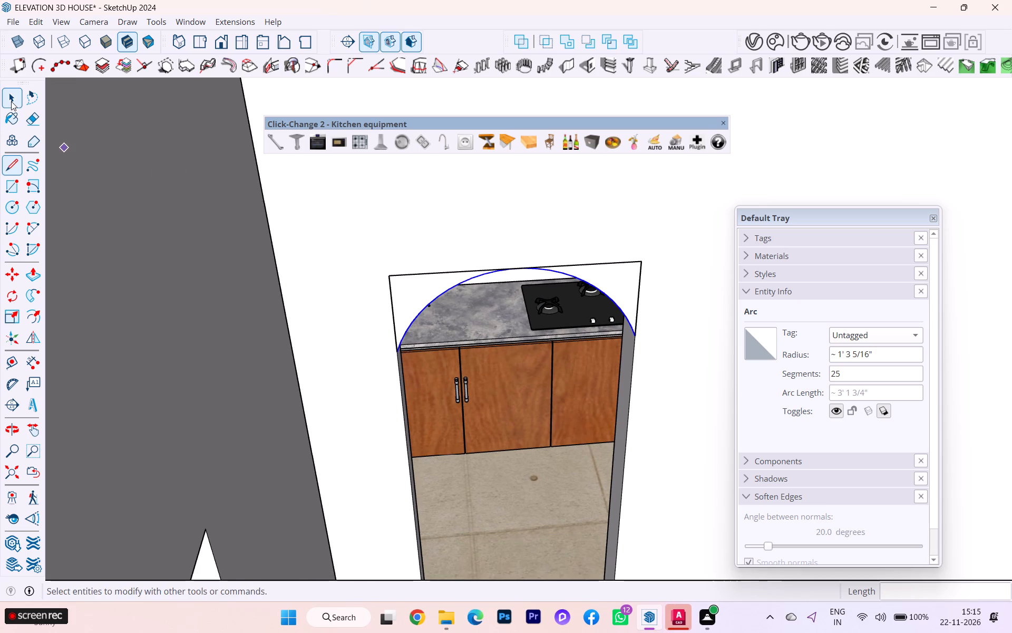
pyautogui.doubleClick(421, 284)
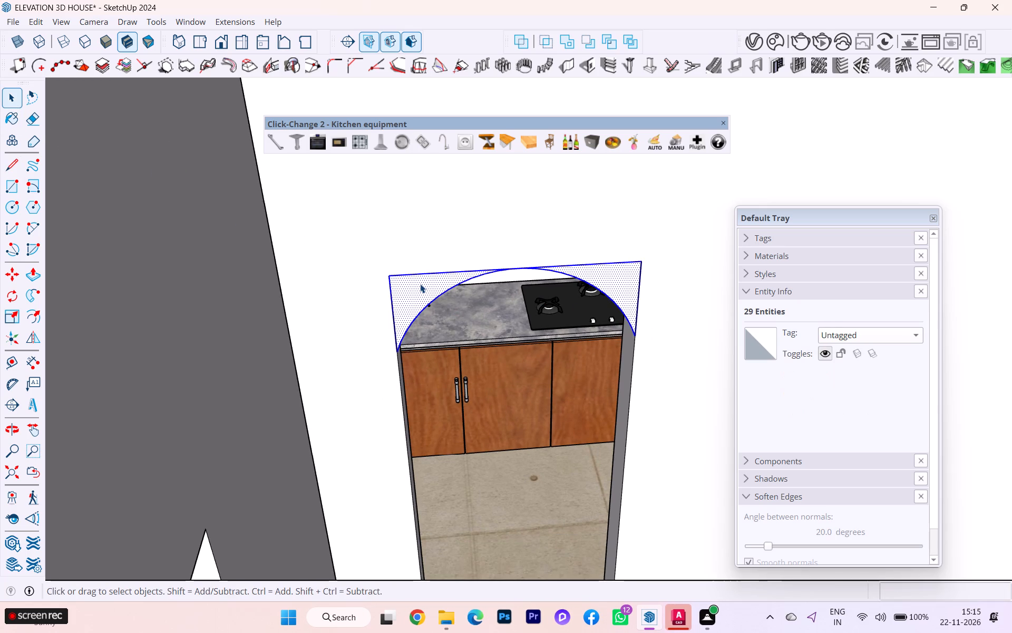
pyautogui.rightClick(420, 284)
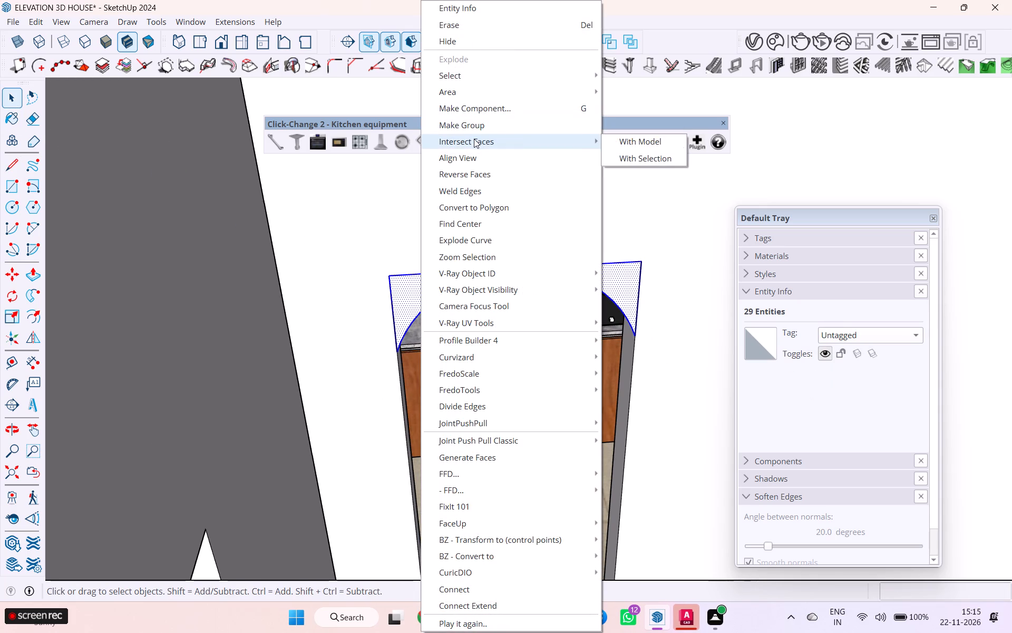
pyautogui.click(478, 130)
pyautogui.doubleClick(414, 292)
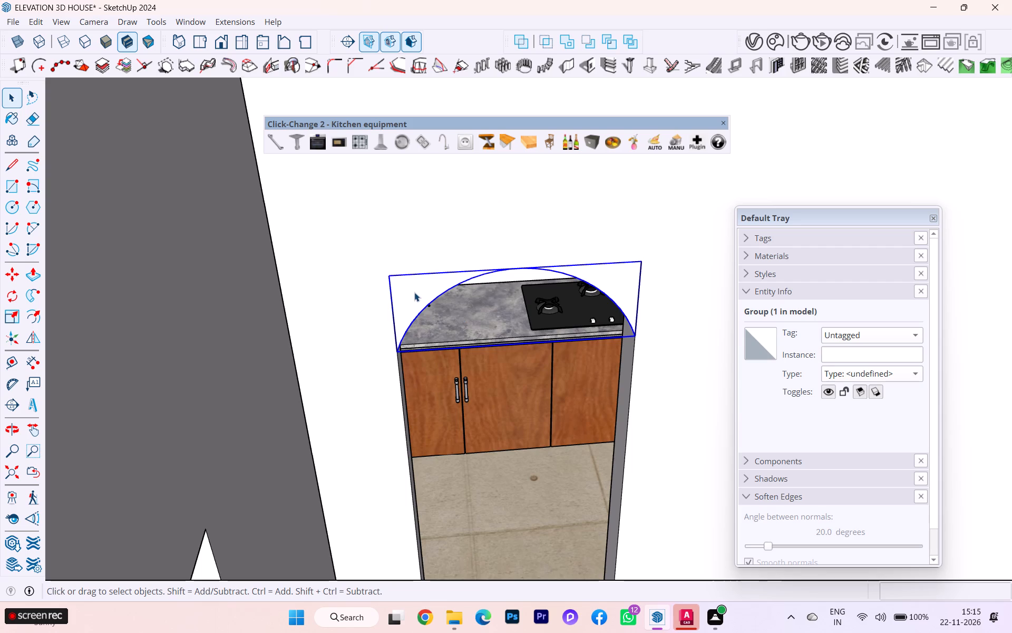
# Examine the arch face and the kitchen doorway wall from both the kitchen and hallway sides.
pyautogui.scroll(-9, 430, 301)
pyautogui.scroll(2, 449, 349)
pyautogui.moveTo(454, 349); pyautogui.dragTo(798, 455, button='middle')
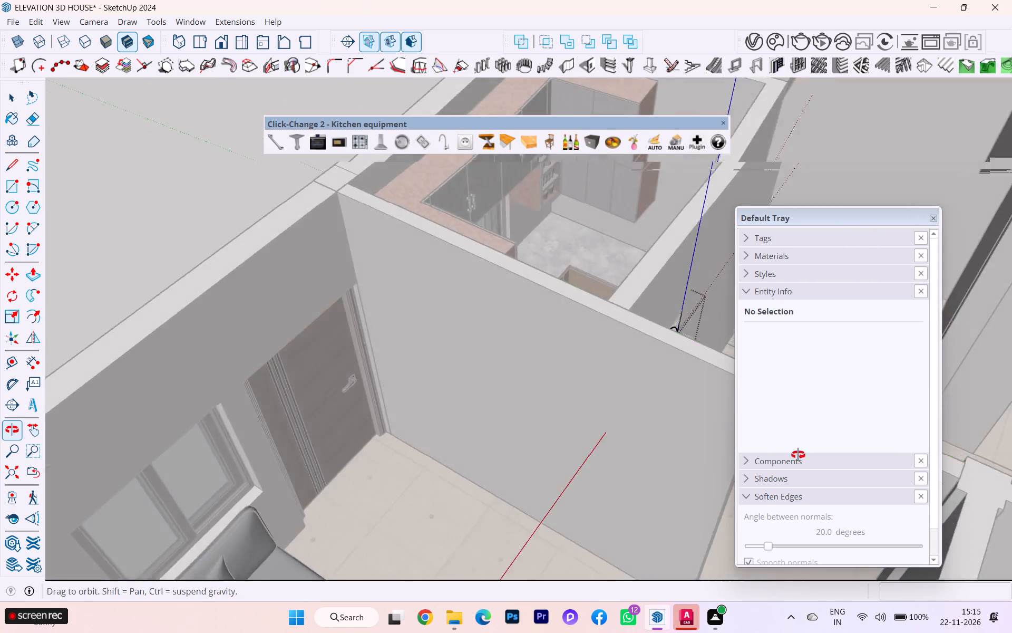
pyautogui.moveTo(798, 455); pyautogui.dragTo(891, 507, button='middle')
pyautogui.scroll(1, 877, 478)
pyautogui.scroll(-1, 382, 265)
pyautogui.scroll(2, 381, 265)
pyautogui.scroll(-3, 381, 266)
pyautogui.moveTo(383, 267); pyautogui.dragTo(729, 314, button='middle')
pyautogui.scroll(2, 713, 284)
pyautogui.scroll(-1, 547, 226)
pyautogui.scroll(4, 547, 226)
pyautogui.scroll(-1, 587, 222)
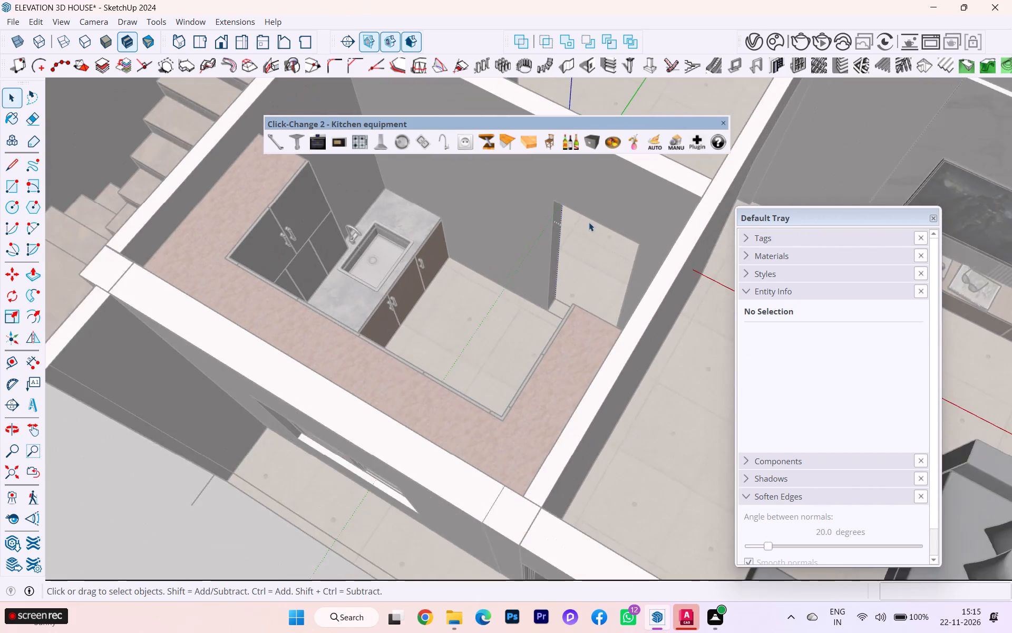
pyautogui.scroll(-1, 589, 222)
pyautogui.moveTo(590, 222); pyautogui.dragTo(679, 135, button='middle')
pyautogui.scroll(9, 597, 168)
pyautogui.scroll(-2, 491, 174)
pyautogui.scroll(3, 491, 174)
pyautogui.scroll(-1, 503, 161)
pyautogui.scroll(3, 503, 162)
pyautogui.scroll(-1, 514, 187)
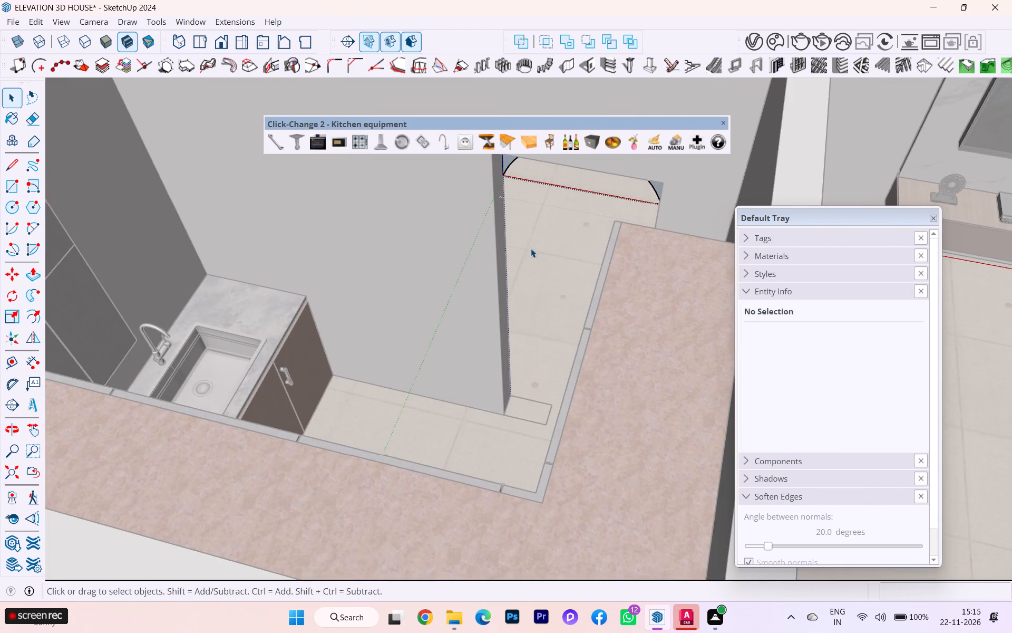
pyautogui.moveTo(531, 248); pyautogui.dragTo(618, 269, button='middle')
pyautogui.scroll(-2, 570, 247)
pyautogui.moveTo(570, 247); pyautogui.dragTo(888, 422, button='middle')
pyautogui.scroll(-1, 437, 275)
pyautogui.moveTo(493, 279); pyautogui.dragTo(571, 284, button='middle')
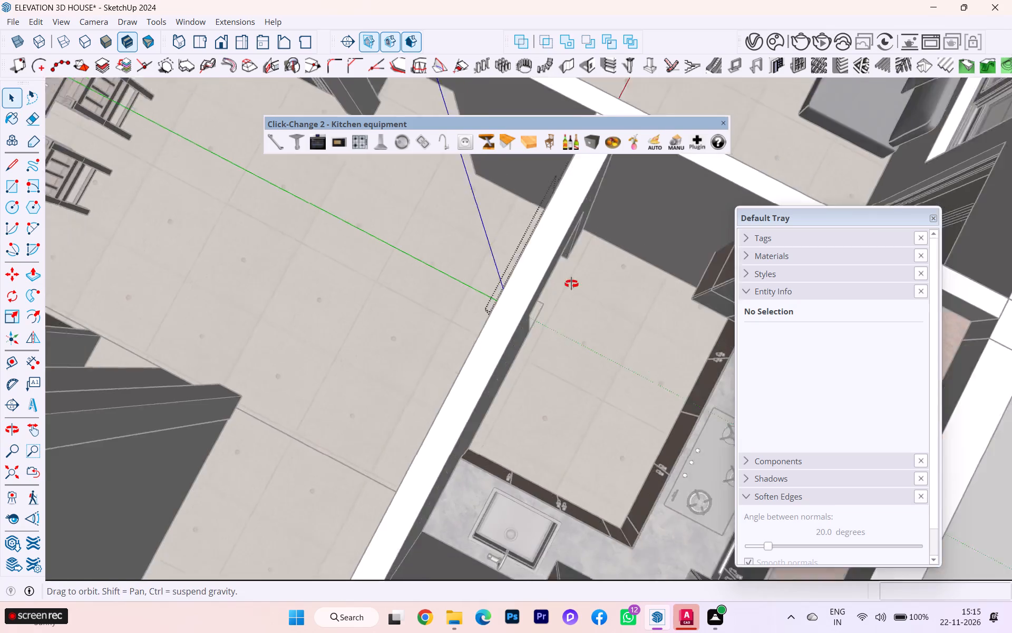
pyautogui.moveTo(571, 284); pyautogui.dragTo(905, 271, button='middle')
pyautogui.scroll(8, 373, 356)
pyautogui.scroll(-1, 373, 356)
pyautogui.scroll(1, 373, 356)
pyautogui.moveTo(449, 301); pyautogui.dragTo(668, 196, button='middle')
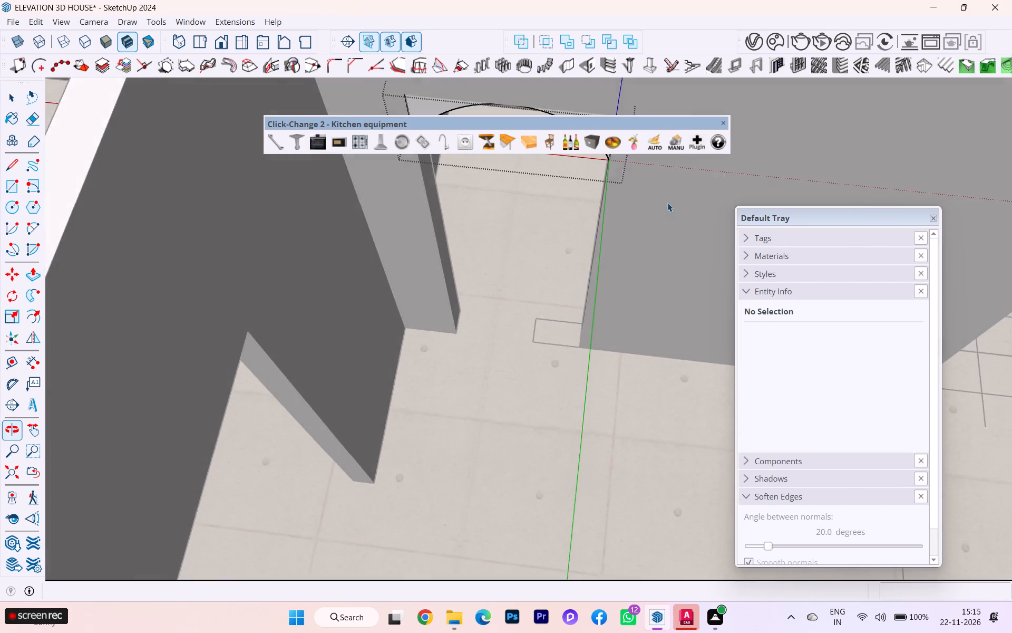
pyautogui.scroll(-3, 570, 299)
pyautogui.scroll(2, 554, 309)
pyautogui.scroll(-2, 551, 311)
pyautogui.scroll(1, 542, 314)
pyautogui.scroll(-1, 539, 315)
pyautogui.scroll(1, 499, 347)
pyautogui.scroll(-4, 499, 348)
pyautogui.scroll(-1, 529, 304)
pyautogui.scroll(1, 529, 304)
pyautogui.scroll(-2, 528, 305)
pyautogui.scroll(2, 517, 218)
pyautogui.scroll(-1, 515, 217)
pyautogui.scroll(4, 515, 217)
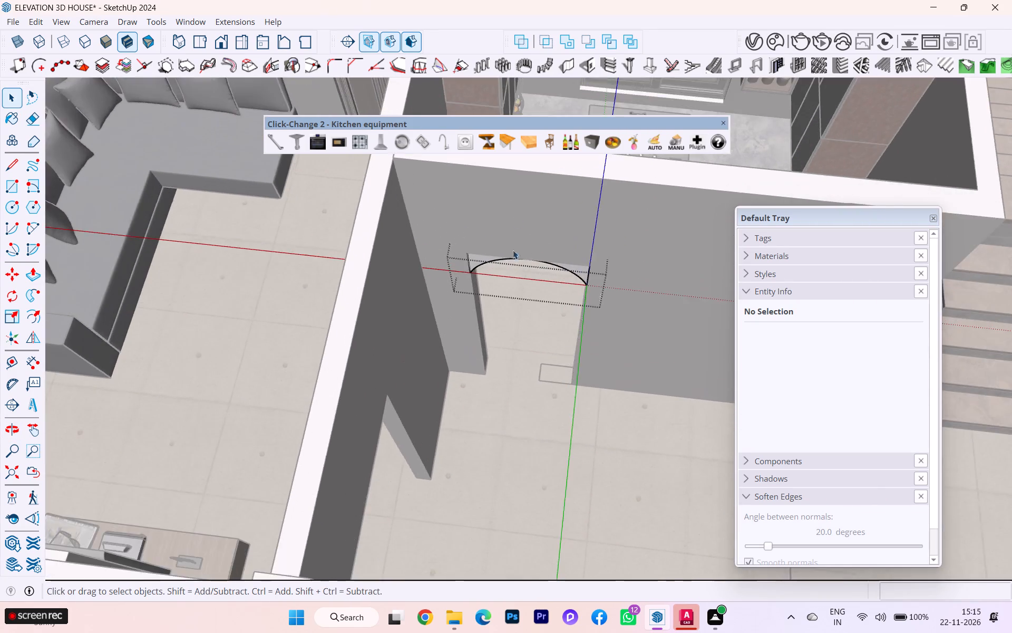
pyautogui.scroll(1, 511, 265)
pyautogui.scroll(-1, 511, 265)
pyautogui.scroll(5, 511, 265)
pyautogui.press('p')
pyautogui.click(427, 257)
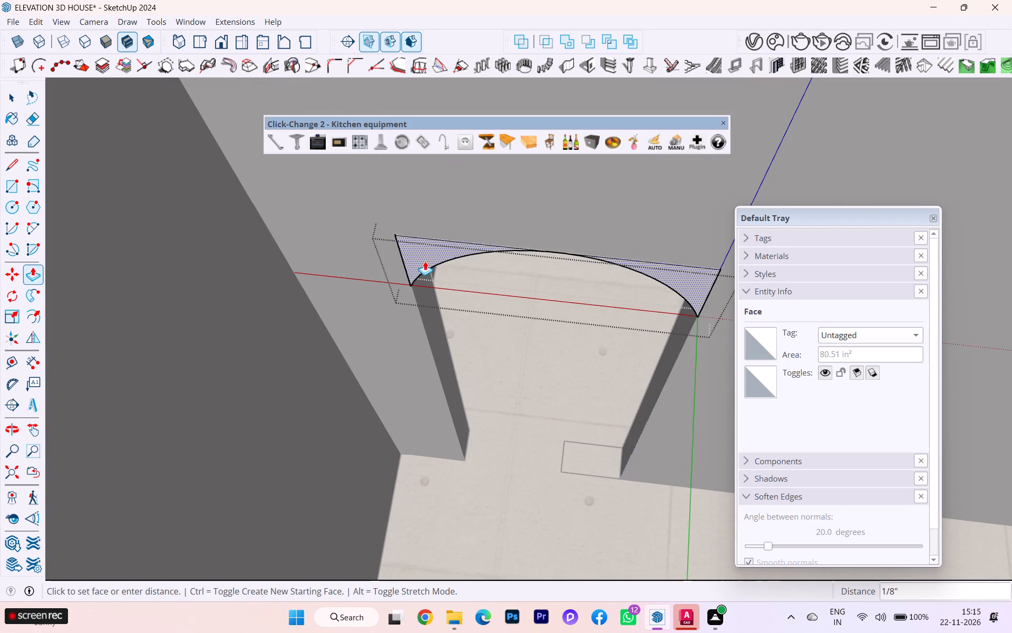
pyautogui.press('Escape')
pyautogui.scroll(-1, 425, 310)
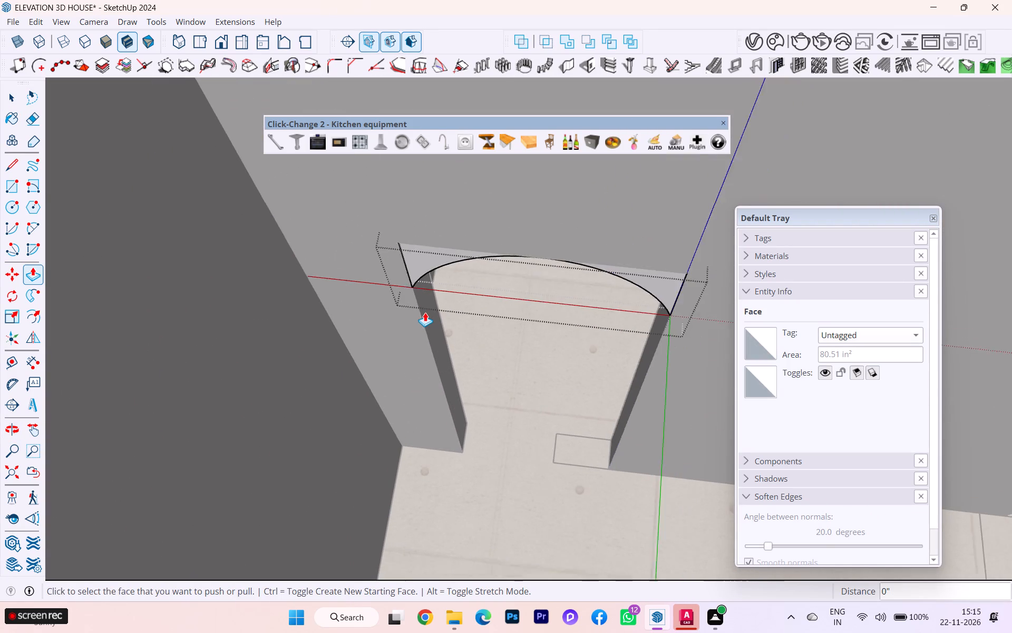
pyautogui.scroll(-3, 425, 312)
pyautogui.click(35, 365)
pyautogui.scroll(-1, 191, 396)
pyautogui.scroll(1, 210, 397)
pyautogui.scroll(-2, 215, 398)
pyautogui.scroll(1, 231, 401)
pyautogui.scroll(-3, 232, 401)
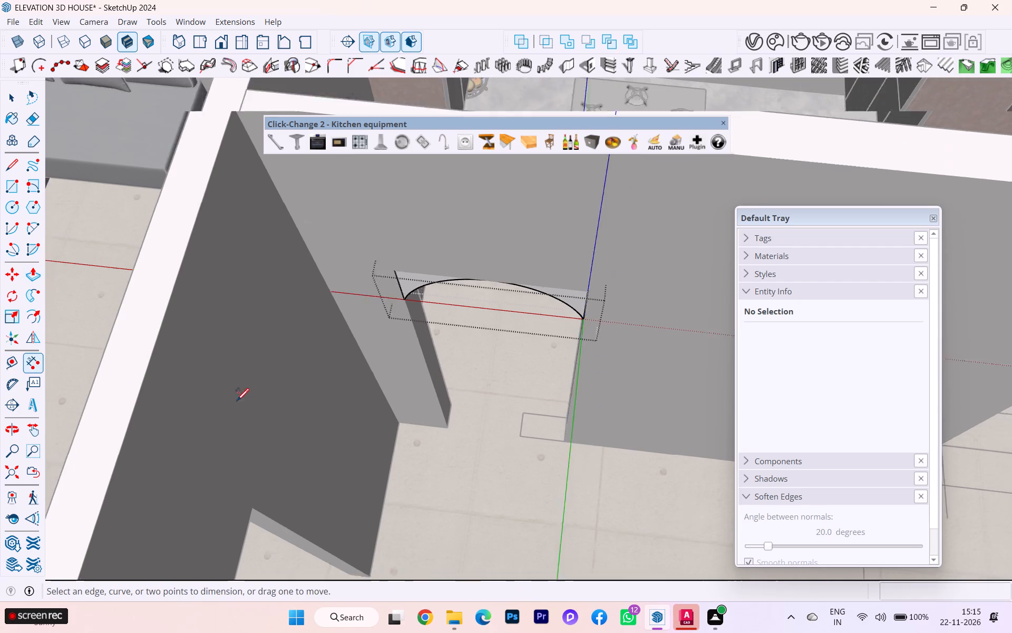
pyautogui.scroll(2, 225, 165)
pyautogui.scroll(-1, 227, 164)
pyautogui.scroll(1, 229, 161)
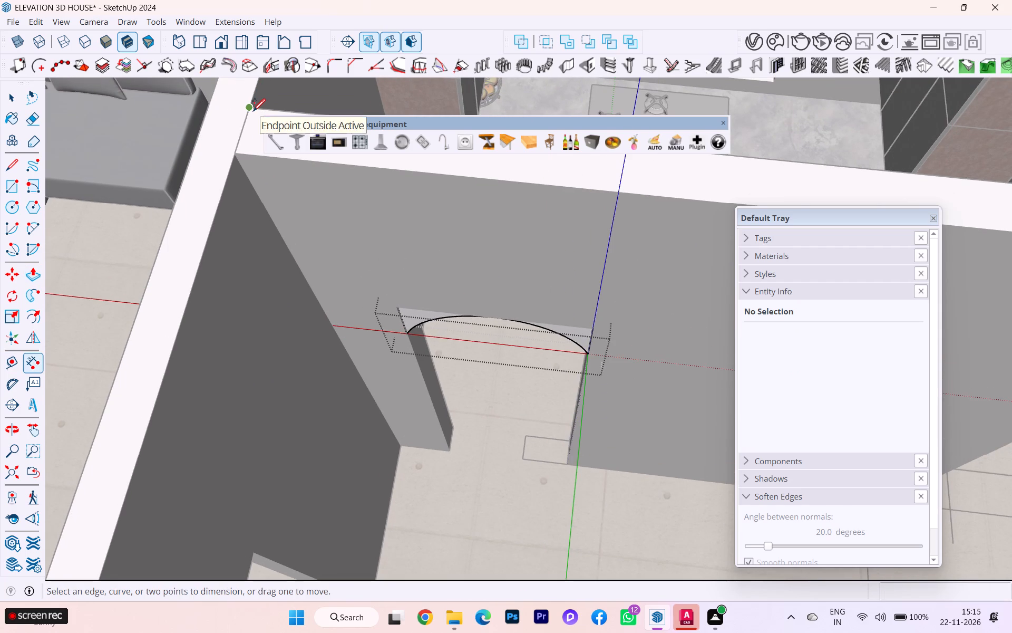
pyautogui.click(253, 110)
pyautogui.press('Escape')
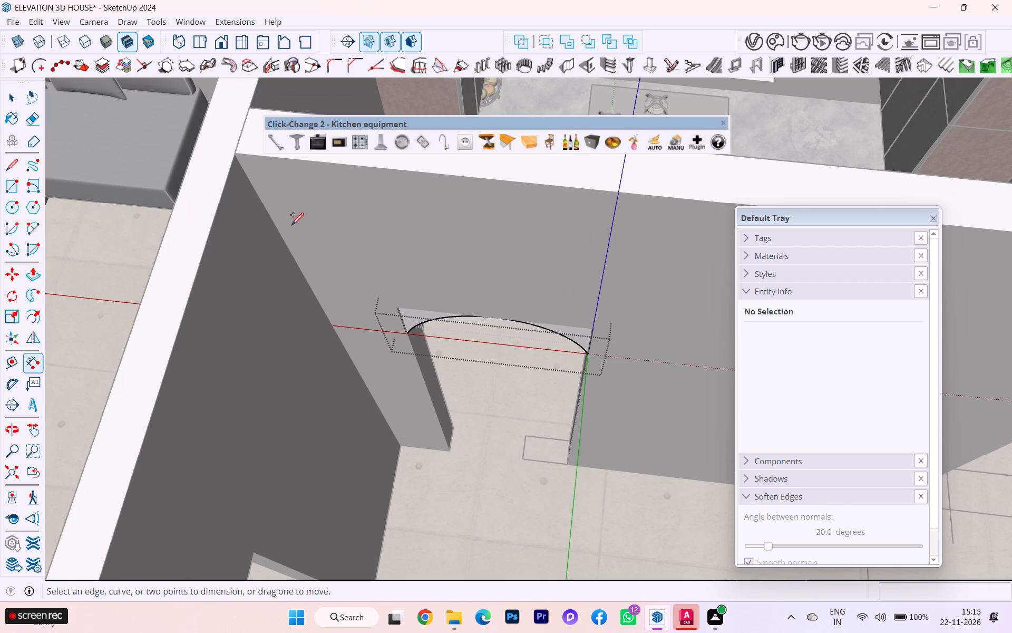
# Extrude the arch face 6" out from the kitchen doorway wall and close the group.
pyautogui.scroll(2, 424, 377)
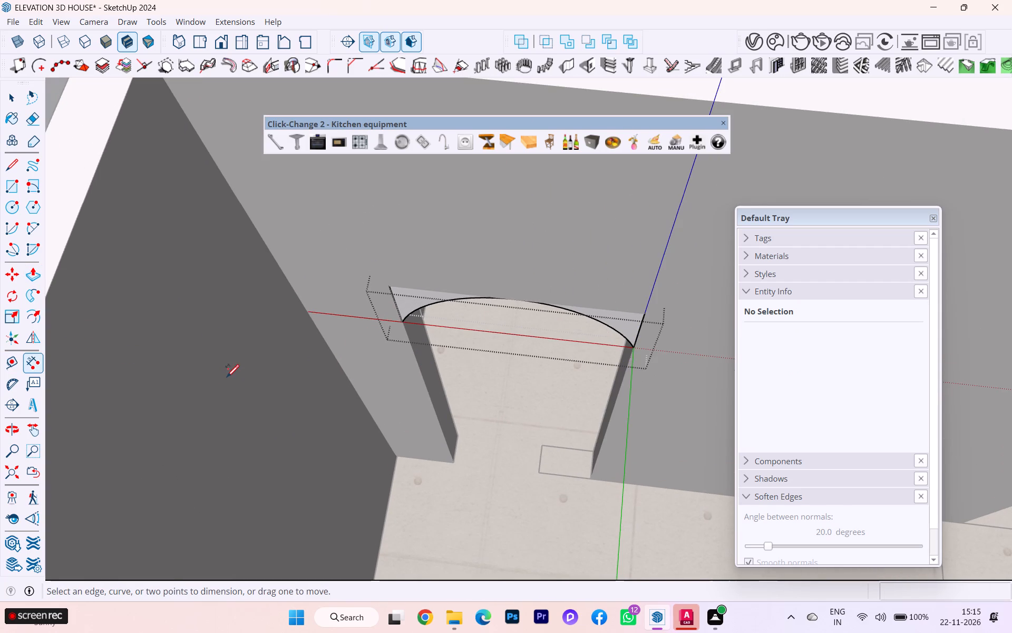
pyautogui.press('p')
pyautogui.click(398, 297)
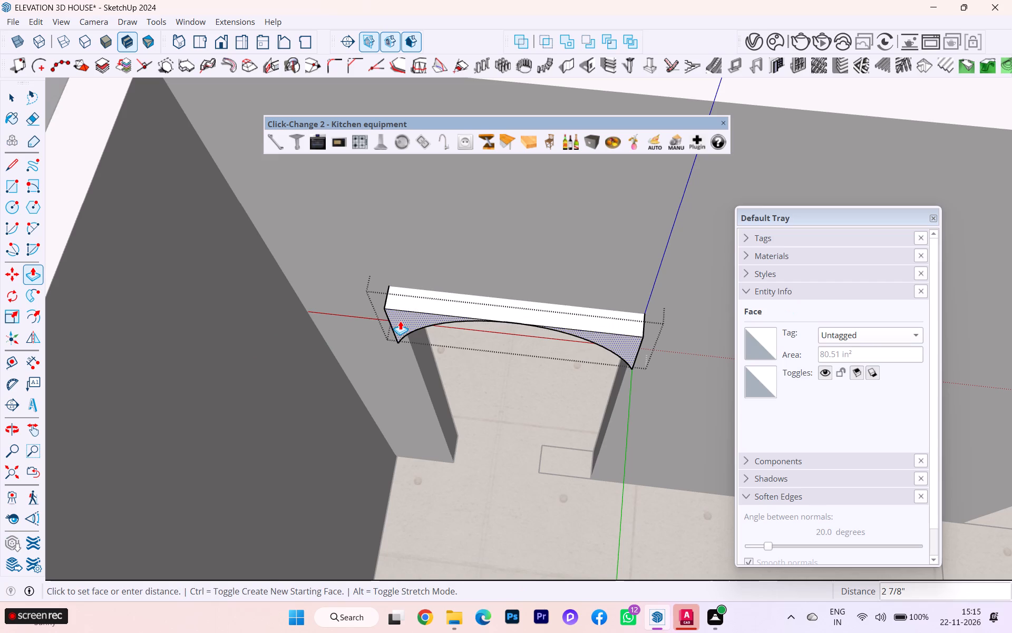
pyautogui.press('6')
pyautogui.press('Return')
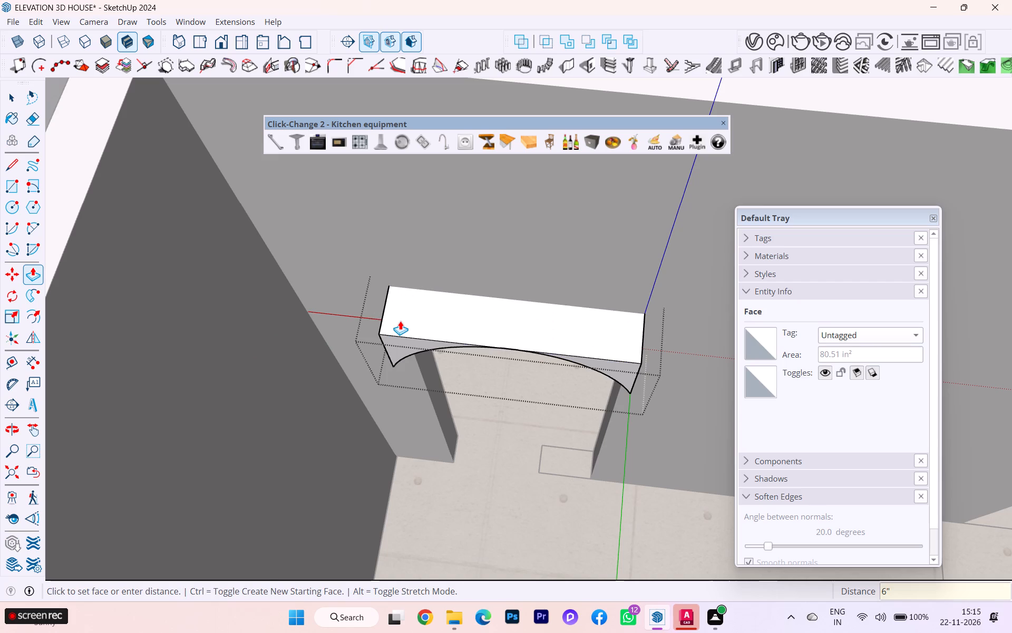
pyautogui.click(18, 94)
pyautogui.scroll(-5, 419, 462)
pyautogui.scroll(7, 435, 472)
pyautogui.scroll(-2, 435, 472)
pyautogui.scroll(1, 435, 472)
pyautogui.scroll(-2, 446, 402)
pyautogui.scroll(1, 446, 402)
pyautogui.scroll(-1, 446, 402)
pyautogui.scroll(1, 446, 402)
pyautogui.scroll(-2, 446, 402)
pyautogui.scroll(1, 446, 402)
pyautogui.scroll(-3, 446, 402)
pyautogui.scroll(1, 446, 402)
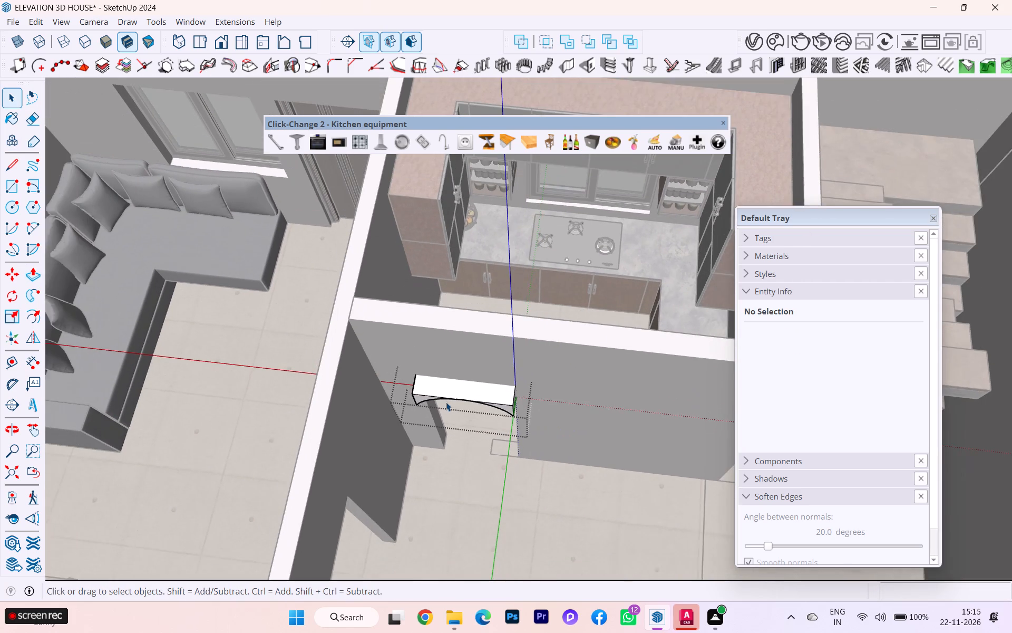
pyautogui.click(480, 487)
# Move the arch group by its lower front corner about 7 1/4" back into the kitchen doorway opening.
pyautogui.scroll(2, 478, 392)
pyautogui.scroll(-1, 478, 392)
pyautogui.scroll(1, 478, 392)
pyautogui.moveTo(473, 394); pyautogui.dragTo(472, 288, button='middle')
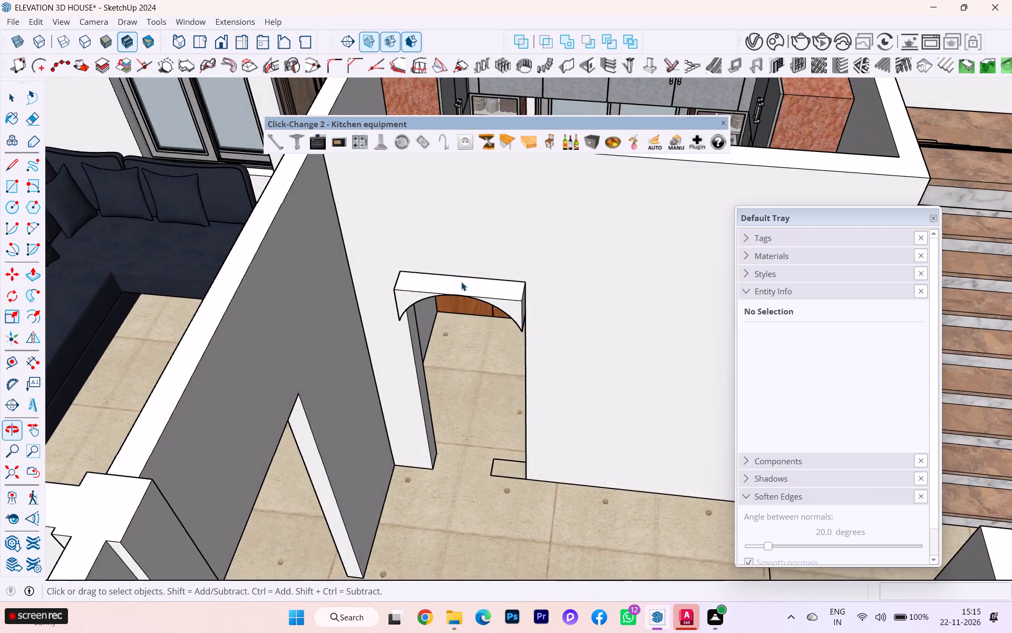
pyautogui.scroll(10, 439, 279)
pyautogui.scroll(-1, 414, 297)
pyautogui.scroll(1, 414, 297)
pyautogui.click(413, 299)
pyautogui.press('m')
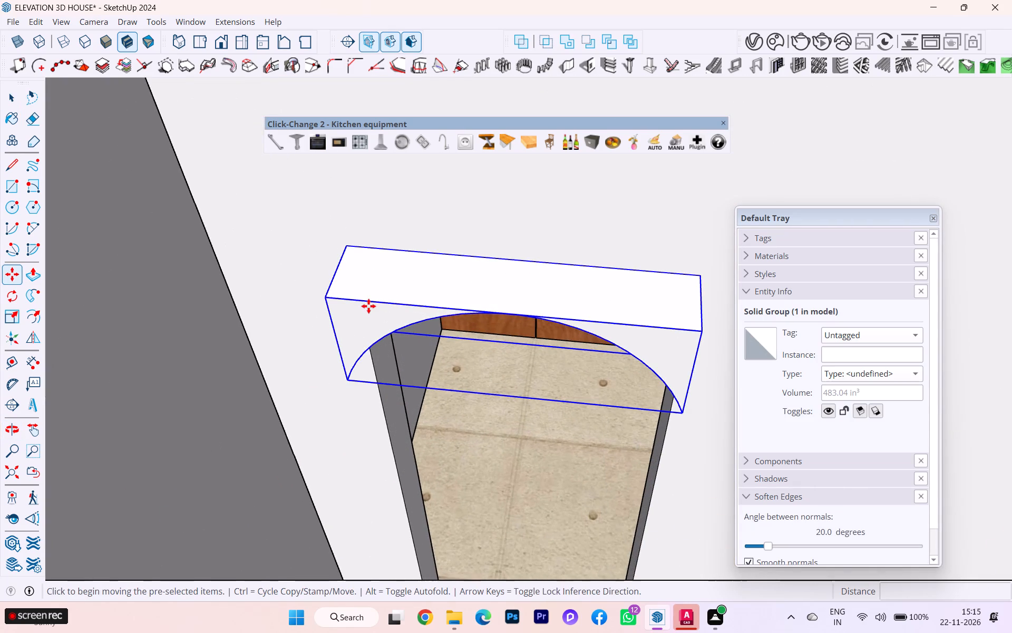
pyautogui.press('Return')
pyautogui.scroll(3, 347, 307)
pyautogui.click(349, 400)
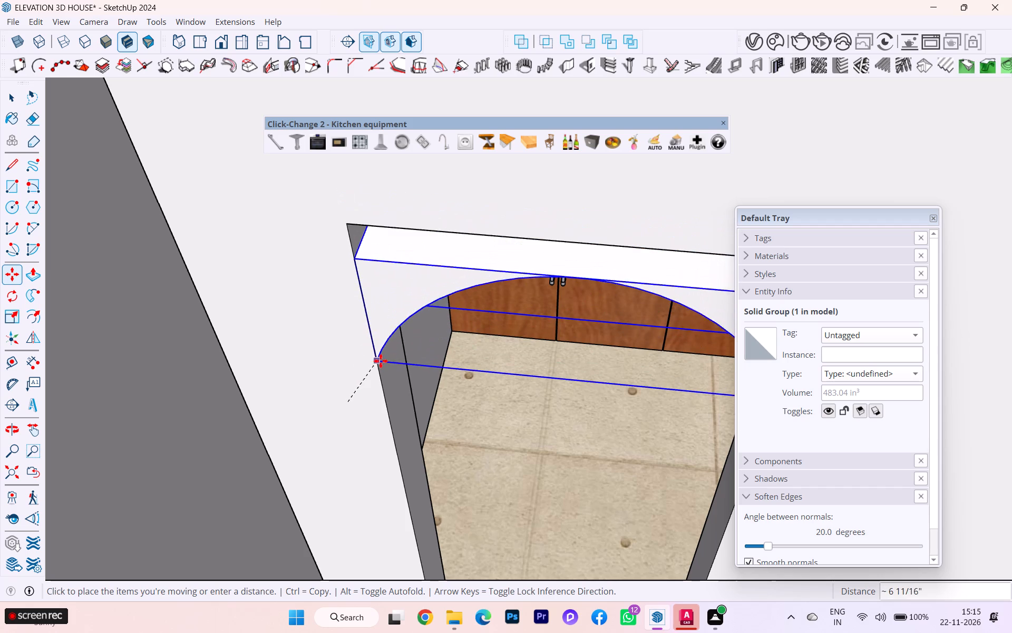
pyautogui.click(380, 371)
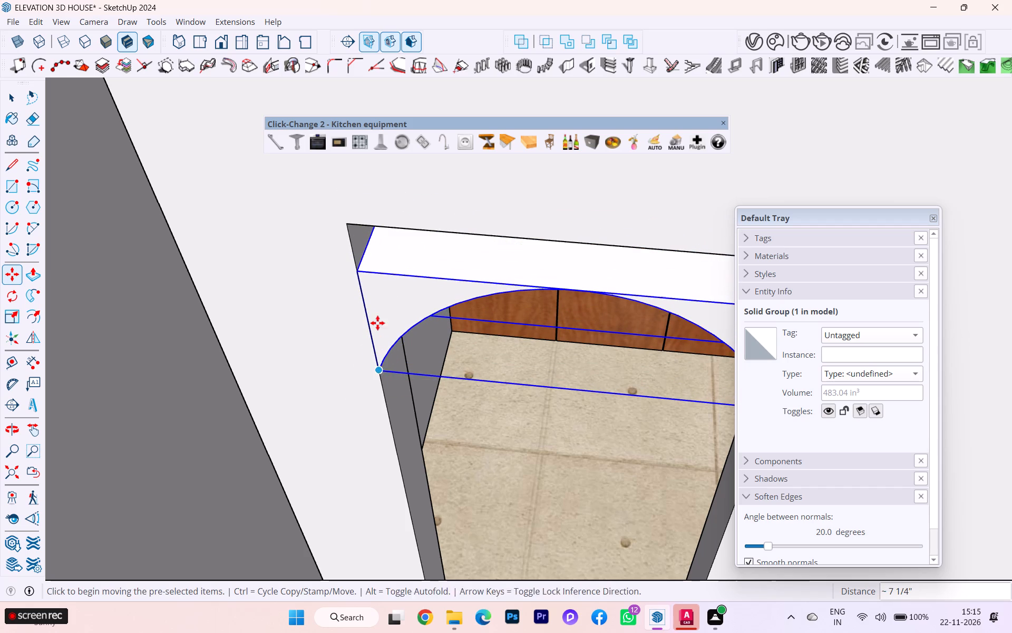
# Move the arch group about 4" so its upper front corner meets the kitchen doorway's upper corner.
pyautogui.scroll(2, 368, 279)
pyautogui.scroll(-2, 368, 279)
pyautogui.click(357, 271)
pyautogui.click(345, 216)
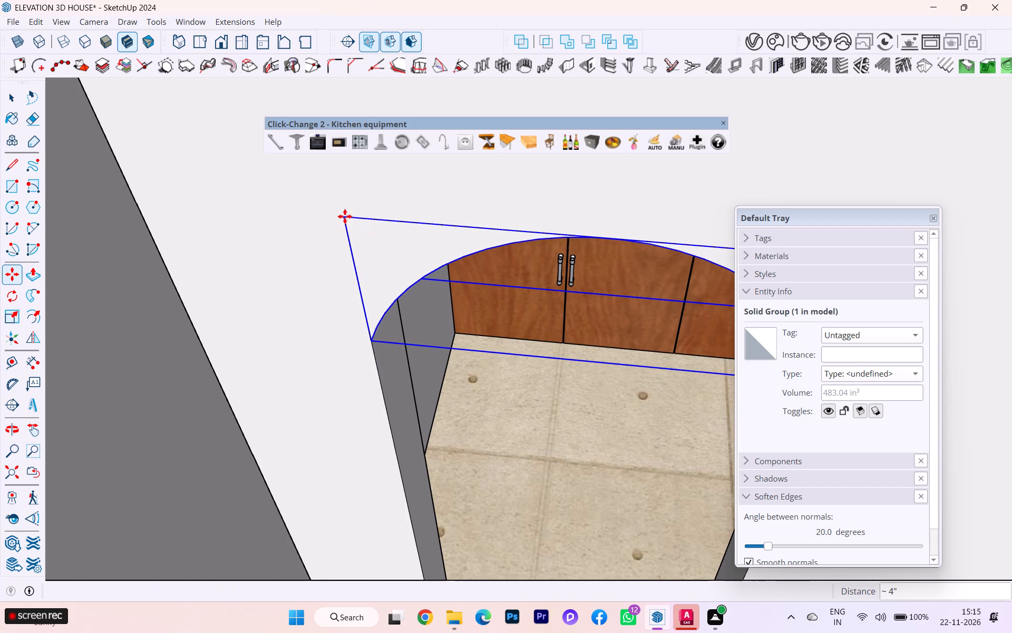
pyautogui.scroll(-2, 423, 310)
pyautogui.scroll(1, 426, 315)
pyautogui.scroll(-8, 426, 316)
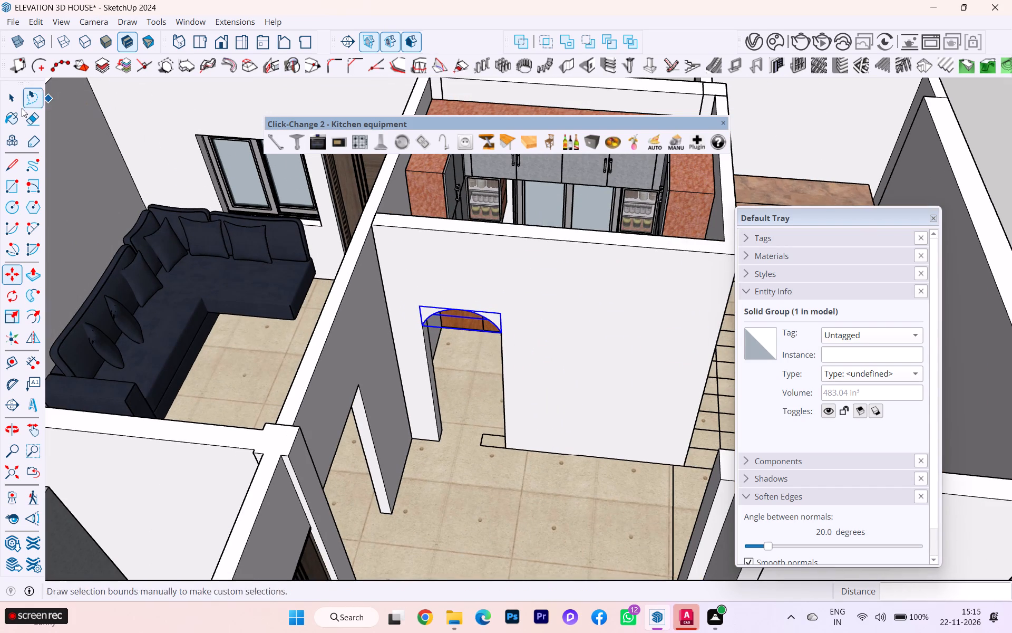
# Union the kitchen doorway wall group with the arch group into one solid and clear the selection.
pyautogui.click(8, 104)
pyautogui.click(531, 287)
pyautogui.scroll(2, 531, 291)
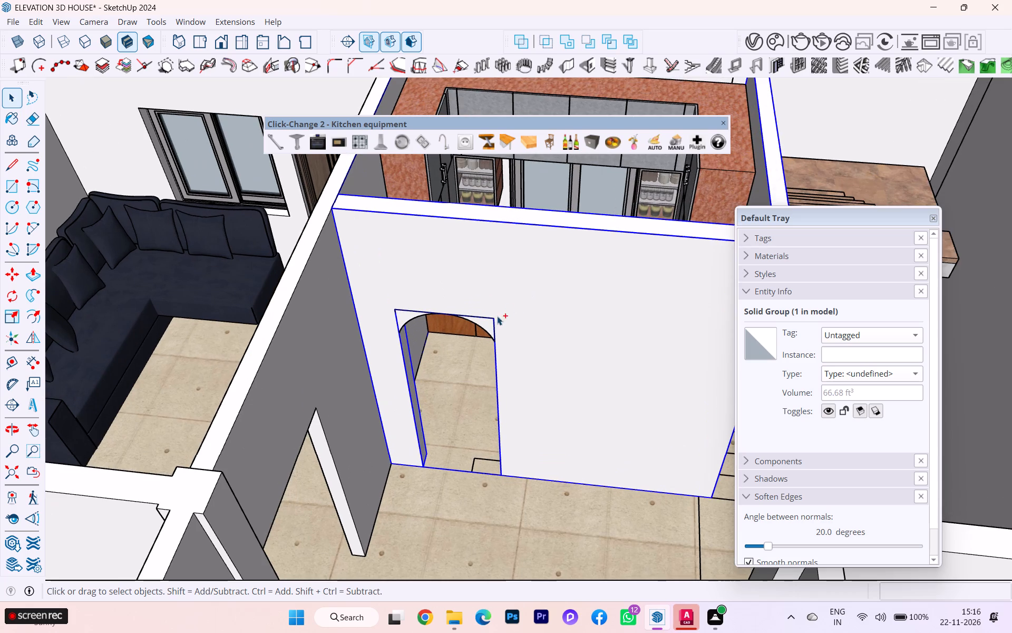
pyautogui.keyDown('ctrl'); pyautogui.click(485, 325); pyautogui.keyUp('ctrl')
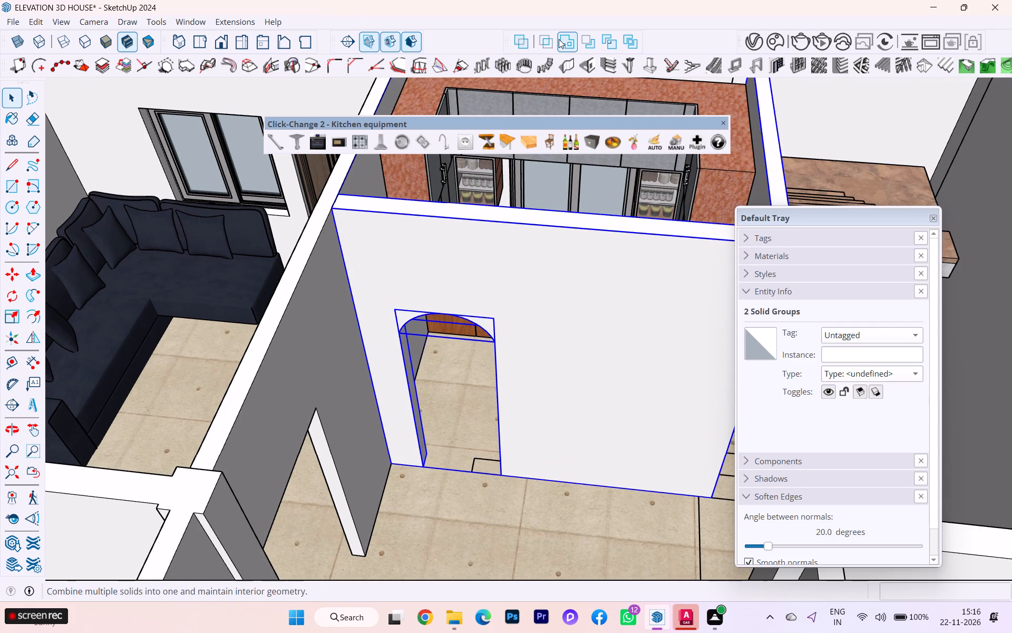
pyautogui.click(571, 44)
pyautogui.scroll(-2, 457, 398)
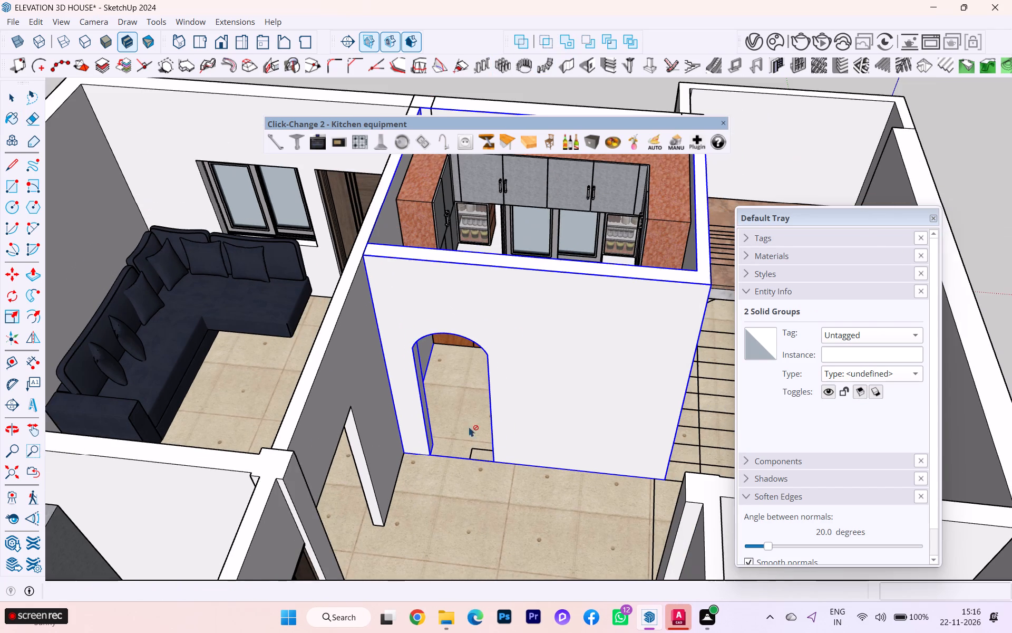
pyautogui.click(474, 509)
pyautogui.scroll(-4, 450, 445)
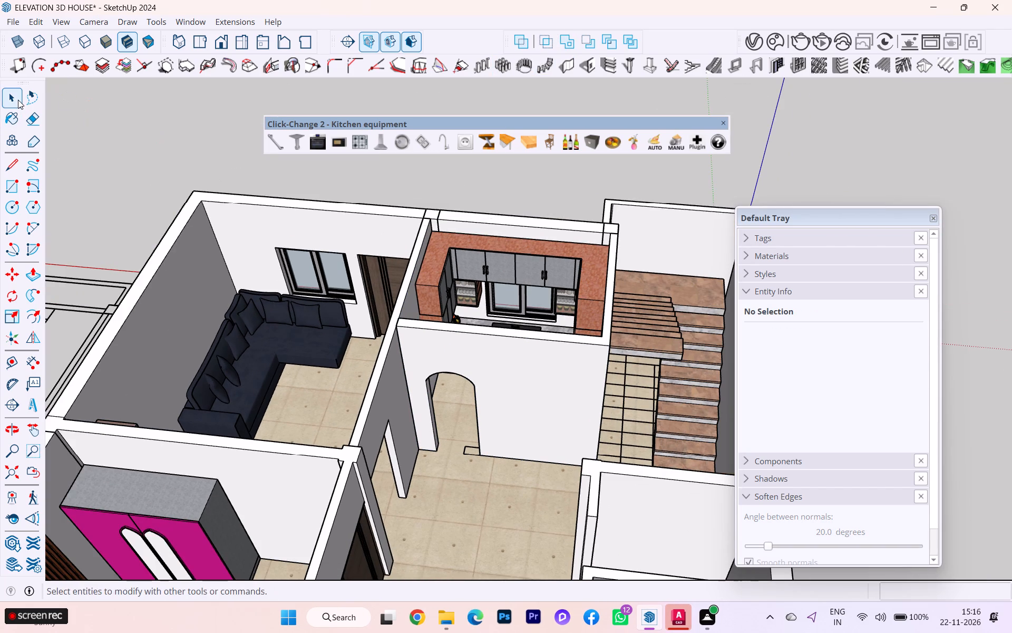
pyautogui.click(18, 99)
pyautogui.click(122, 140)
# Examine the merged arch and the kitchen doorway wall from low, side and overhead angles.
pyautogui.scroll(4, 395, 329)
pyautogui.scroll(-1, 529, 354)
pyautogui.moveTo(529, 354); pyautogui.dragTo(506, 271, button='middle')
pyautogui.scroll(1, 458, 321)
pyautogui.scroll(-4, 459, 323)
pyautogui.scroll(2, 459, 324)
pyautogui.scroll(-3, 459, 324)
pyautogui.scroll(17, 460, 338)
pyautogui.scroll(-1, 460, 338)
pyautogui.scroll(1, 460, 338)
pyautogui.moveTo(444, 346); pyautogui.dragTo(443, 346, button='middle')
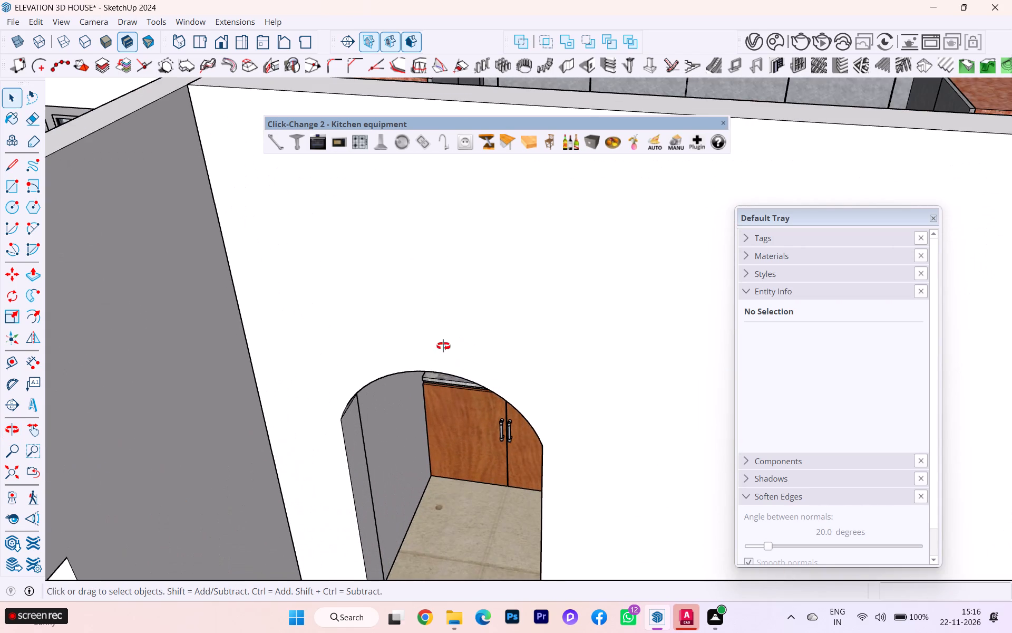
pyautogui.moveTo(443, 346); pyautogui.dragTo(566, 312, button='middle')
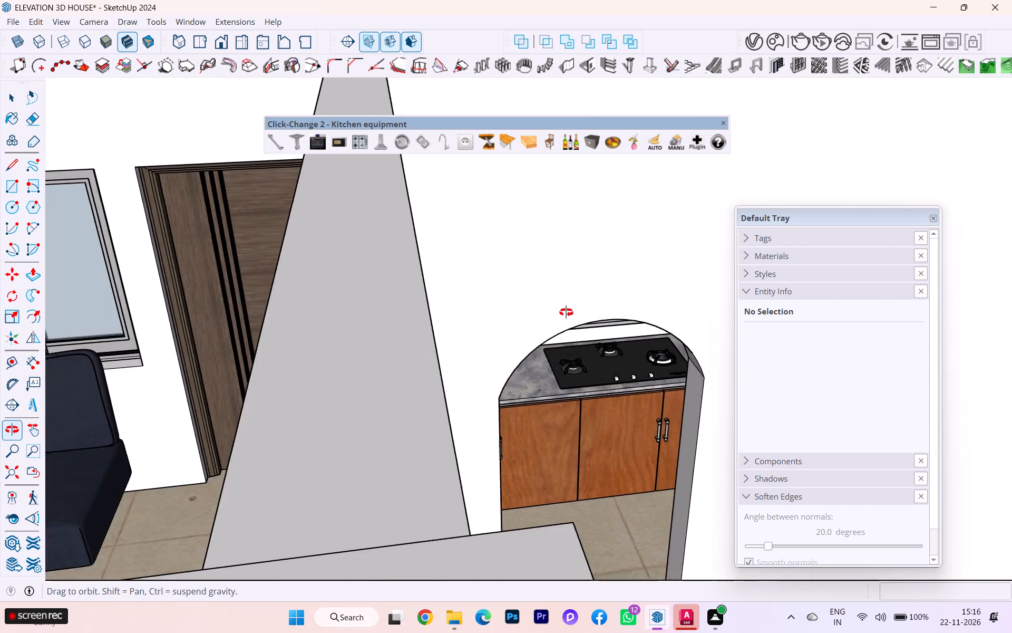
pyautogui.moveTo(566, 312); pyautogui.dragTo(474, 296, button='middle')
pyautogui.scroll(4, 478, 293)
pyautogui.scroll(-1, 514, 320)
pyautogui.scroll(1, 515, 321)
pyautogui.scroll(-2, 519, 323)
pyautogui.moveTo(519, 324); pyautogui.dragTo(483, 286, button='middle')
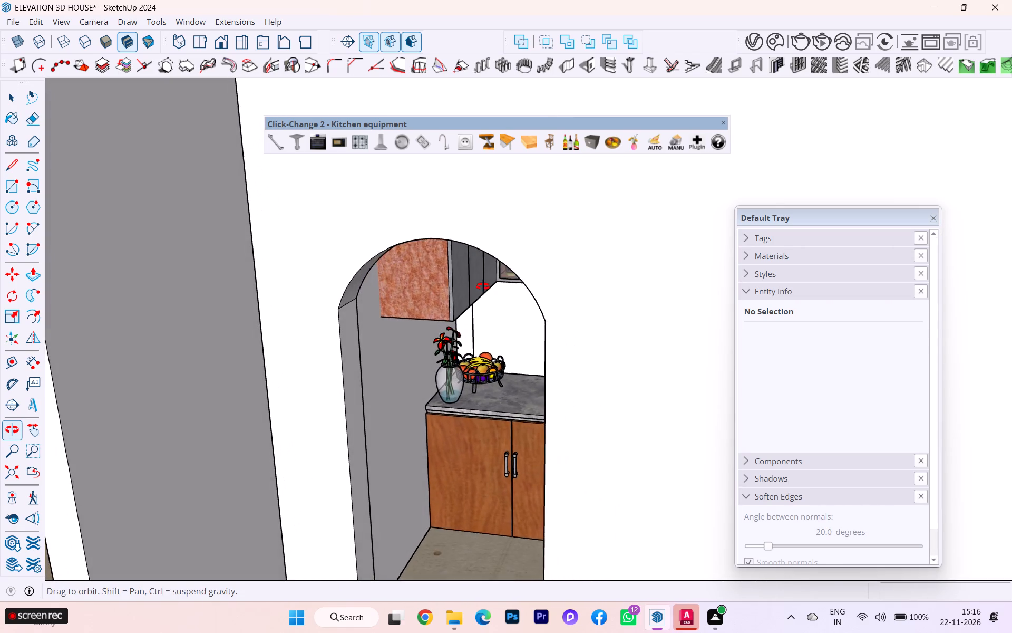
pyautogui.moveTo(483, 286); pyautogui.dragTo(480, 286, button='middle')
pyautogui.scroll(2, 452, 286)
pyautogui.scroll(-11, 442, 284)
pyautogui.scroll(-4, 405, 327)
pyautogui.scroll(2, 410, 329)
pyautogui.scroll(-1, 410, 329)
pyautogui.scroll(1, 410, 329)
pyautogui.scroll(-2, 410, 330)
pyautogui.moveTo(416, 338); pyautogui.dragTo(432, 365, button='middle')
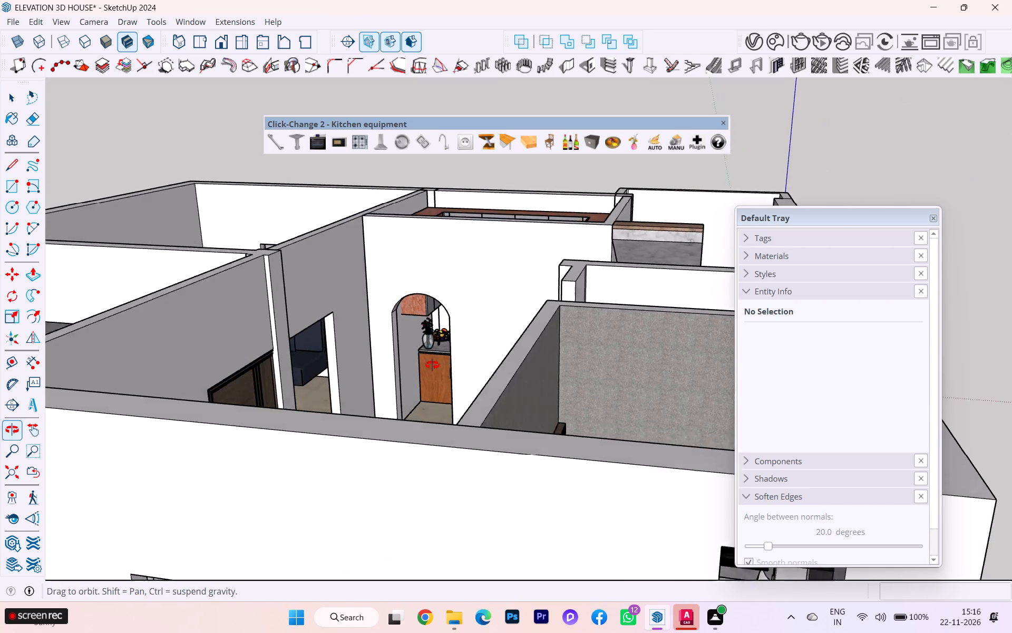
pyautogui.moveTo(432, 365); pyautogui.dragTo(484, 396, button='middle')
pyautogui.scroll(2, 501, 339)
pyautogui.scroll(-2, 501, 339)
pyautogui.moveTo(485, 362); pyautogui.dragTo(508, 398, button='middle')
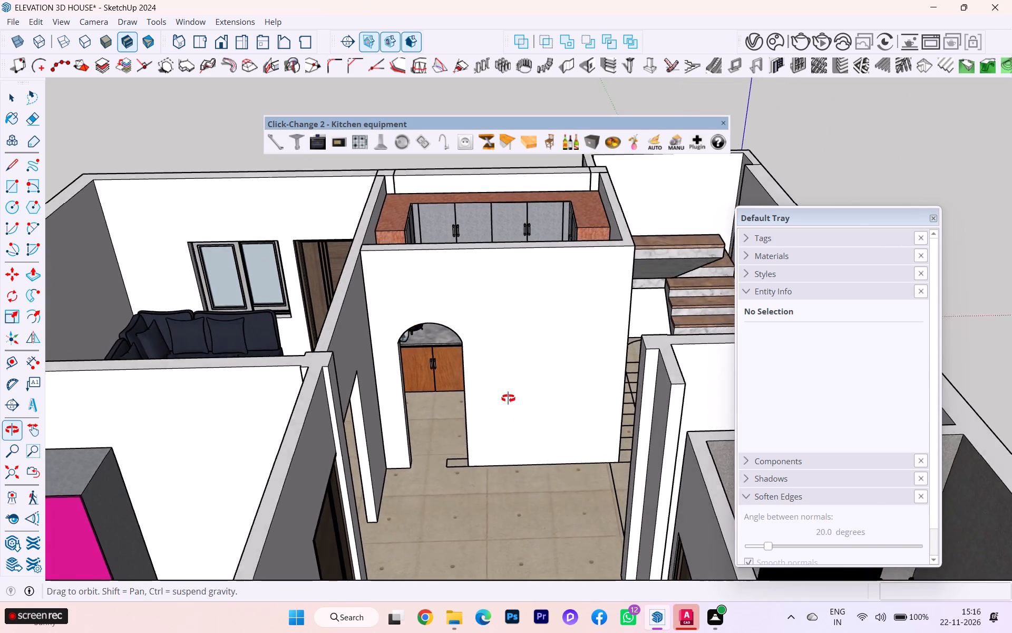
pyautogui.moveTo(508, 398); pyautogui.dragTo(528, 422, button='middle')
pyautogui.scroll(1, 541, 446)
pyautogui.scroll(-2, 541, 446)
pyautogui.moveTo(427, 359); pyautogui.dragTo(481, 397, button='middle')
pyautogui.scroll(-3, 511, 361)
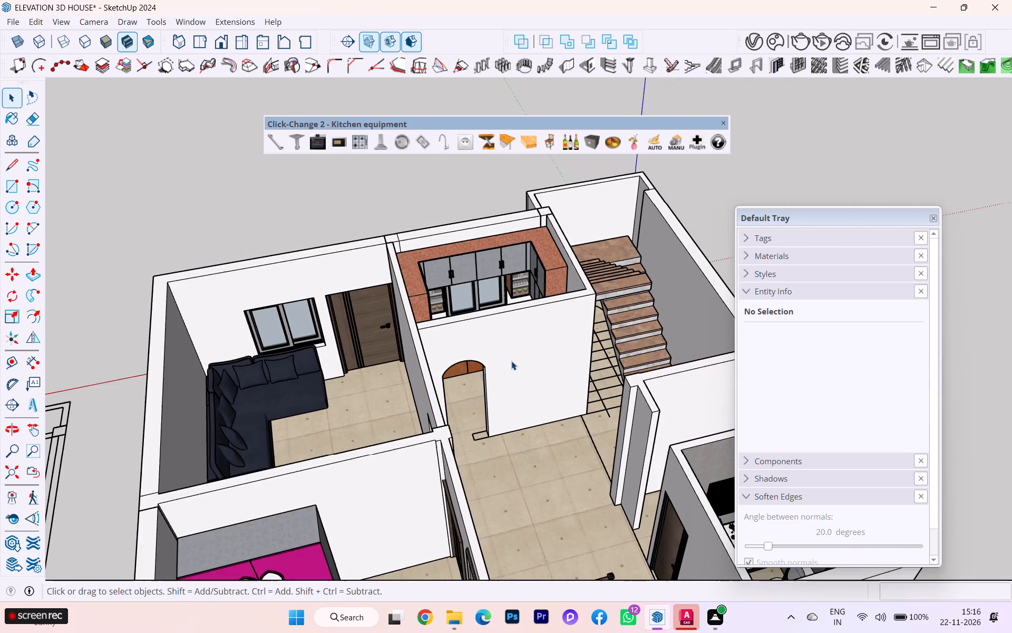
pyautogui.moveTo(511, 361); pyautogui.dragTo(387, 390, button='middle')
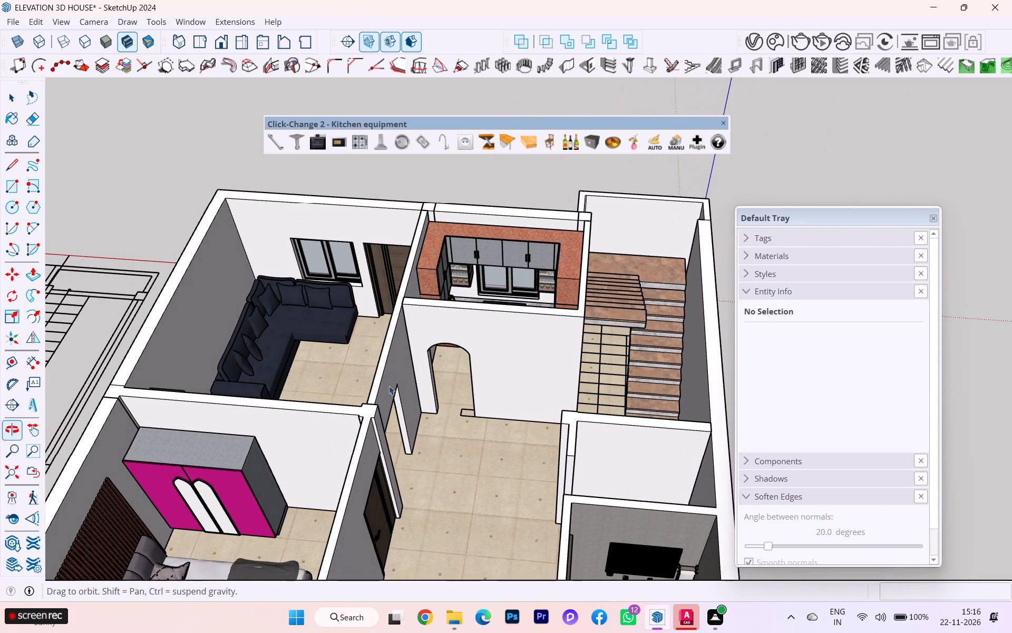
pyautogui.scroll(7, 444, 343)
pyautogui.scroll(-2, 455, 336)
pyautogui.scroll(3, 455, 336)
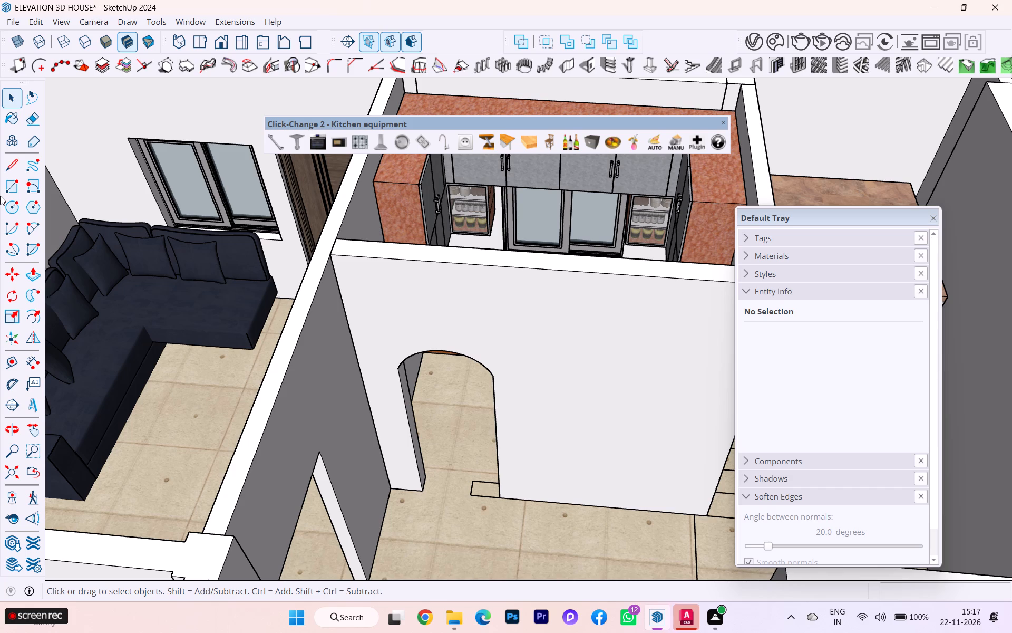
# Examine the arched kitchen doorway from the hallway, both close up and within the surrounding rooms.
pyautogui.scroll(-5, 42, 166)
pyautogui.scroll(-2, 283, 171)
pyautogui.scroll(1, 286, 179)
pyautogui.scroll(-6, 287, 181)
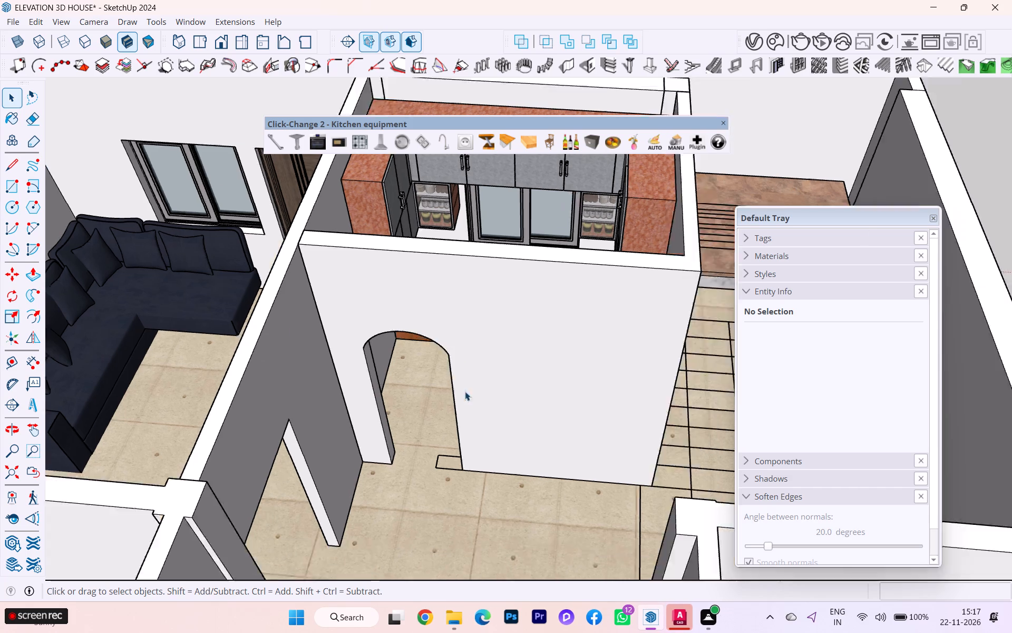
pyautogui.scroll(-6, 465, 391)
pyautogui.scroll(1, 493, 371)
pyautogui.scroll(-1, 493, 371)
pyautogui.moveTo(492, 365); pyautogui.dragTo(526, 257, button='middle')
pyautogui.scroll(2, 477, 283)
pyautogui.scroll(-1, 478, 303)
pyautogui.scroll(2, 481, 319)
pyautogui.scroll(-1, 483, 358)
pyautogui.scroll(1, 481, 372)
pyautogui.scroll(-1, 464, 385)
pyautogui.scroll(10, 463, 385)
pyautogui.scroll(-1, 431, 379)
pyautogui.moveTo(431, 379); pyautogui.dragTo(416, 360, button='middle')
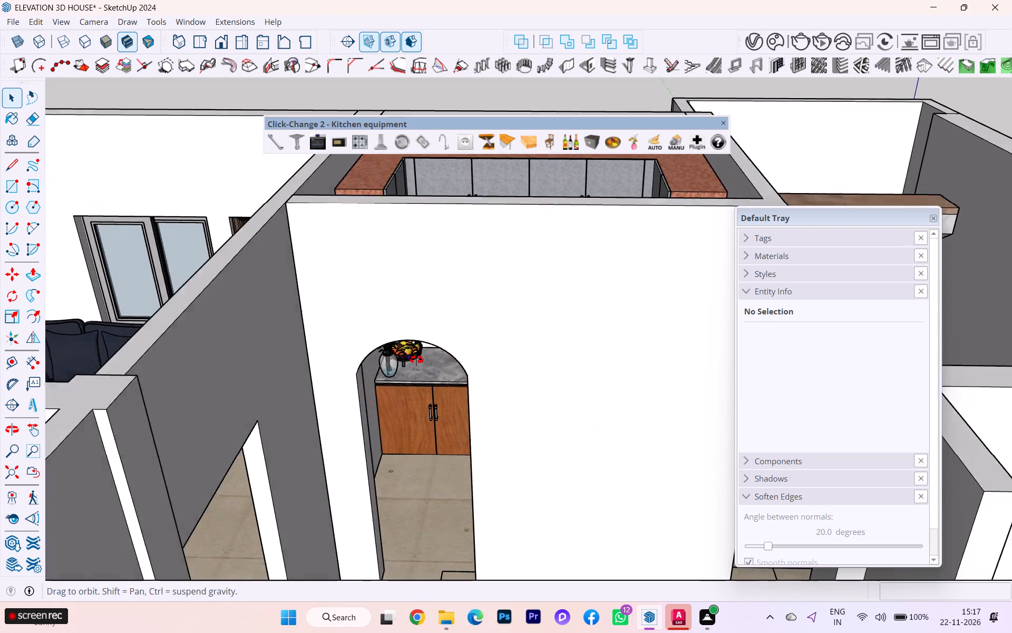
pyautogui.moveTo(416, 360); pyautogui.dragTo(432, 366, button='middle')
pyautogui.scroll(-2, 465, 329)
pyautogui.scroll(1, 465, 329)
pyautogui.scroll(-7, 465, 329)
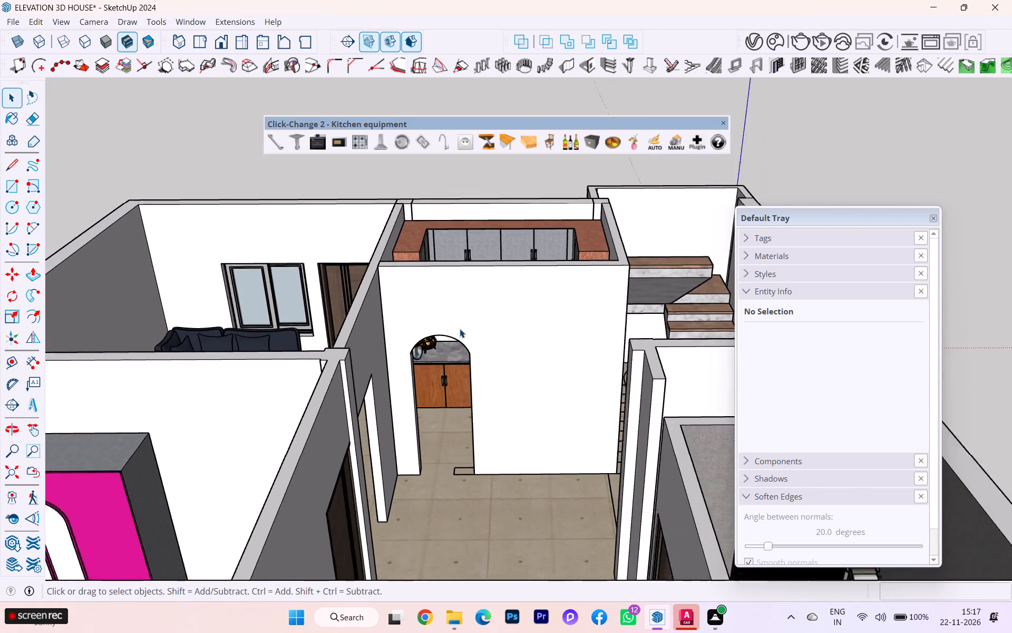
pyautogui.scroll(-1, 460, 329)
pyautogui.scroll(-3, 452, 370)
pyautogui.moveTo(453, 370); pyautogui.dragTo(453, 358, button='middle')
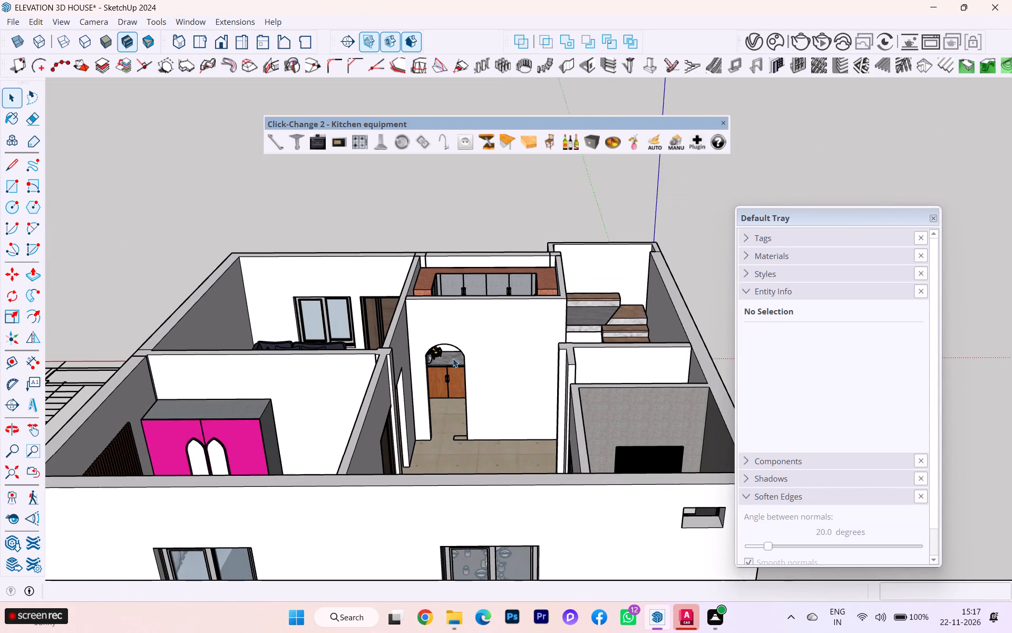
pyautogui.scroll(6, 453, 358)
pyautogui.scroll(-1, 448, 367)
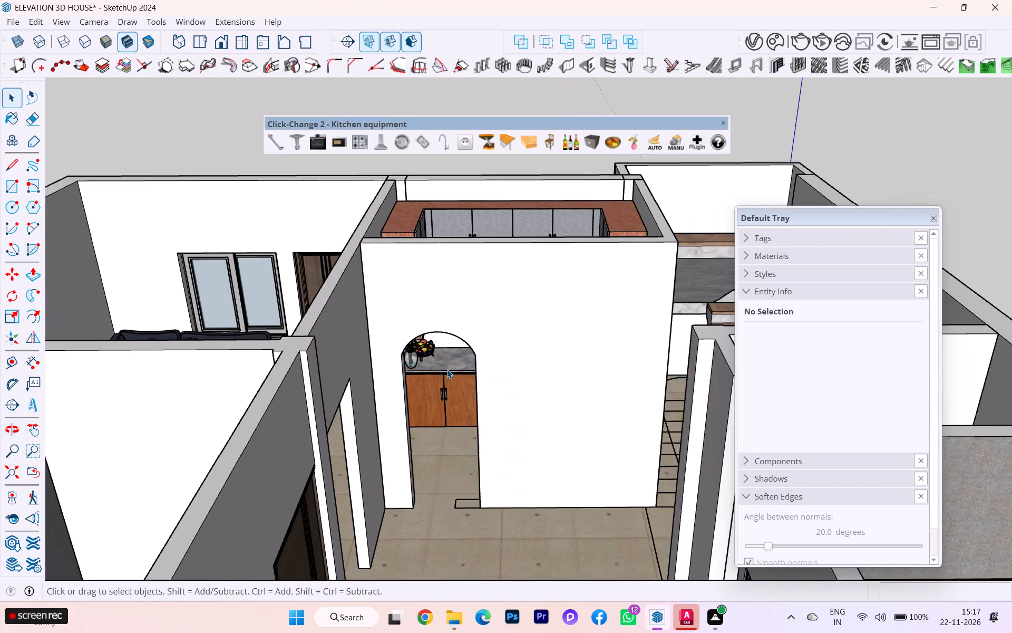
pyautogui.scroll(-2, 447, 369)
pyautogui.scroll(1, 446, 371)
pyautogui.scroll(-3, 446, 371)
pyautogui.scroll(1, 449, 370)
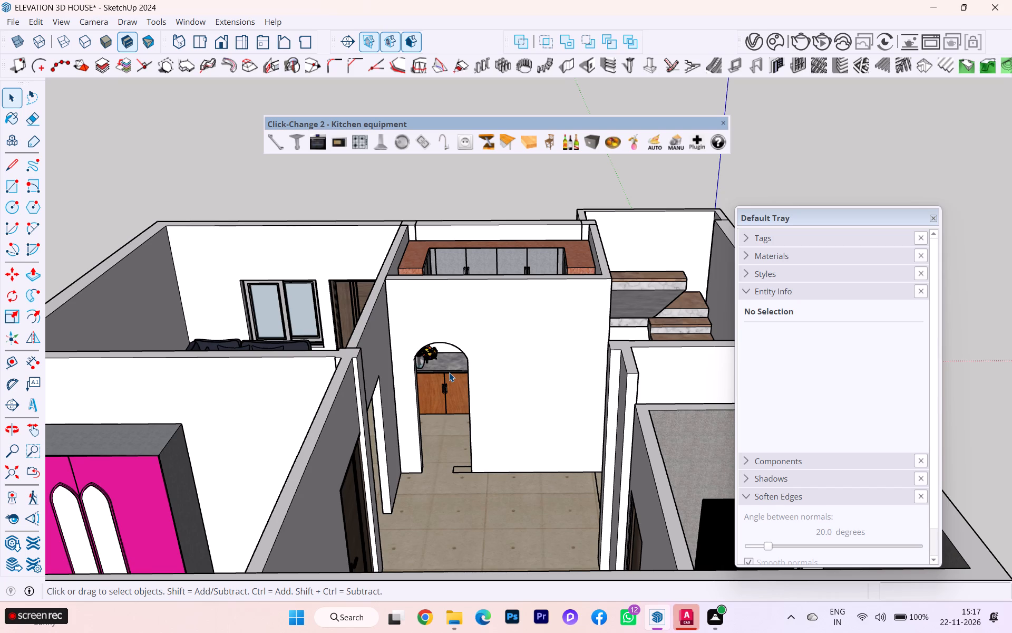
pyautogui.scroll(-4, 434, 369)
# Examine the whole furnished house interior from the front and from above.
pyautogui.scroll(-1, 431, 395)
pyautogui.scroll(2, 431, 396)
pyautogui.scroll(-1, 430, 399)
pyautogui.scroll(-4, 502, 420)
pyautogui.scroll(1, 502, 420)
pyautogui.scroll(-4, 502, 420)
pyautogui.scroll(3, 502, 420)
pyautogui.scroll(-2, 502, 420)
pyautogui.moveTo(502, 420); pyautogui.dragTo(521, 533, button='middle')
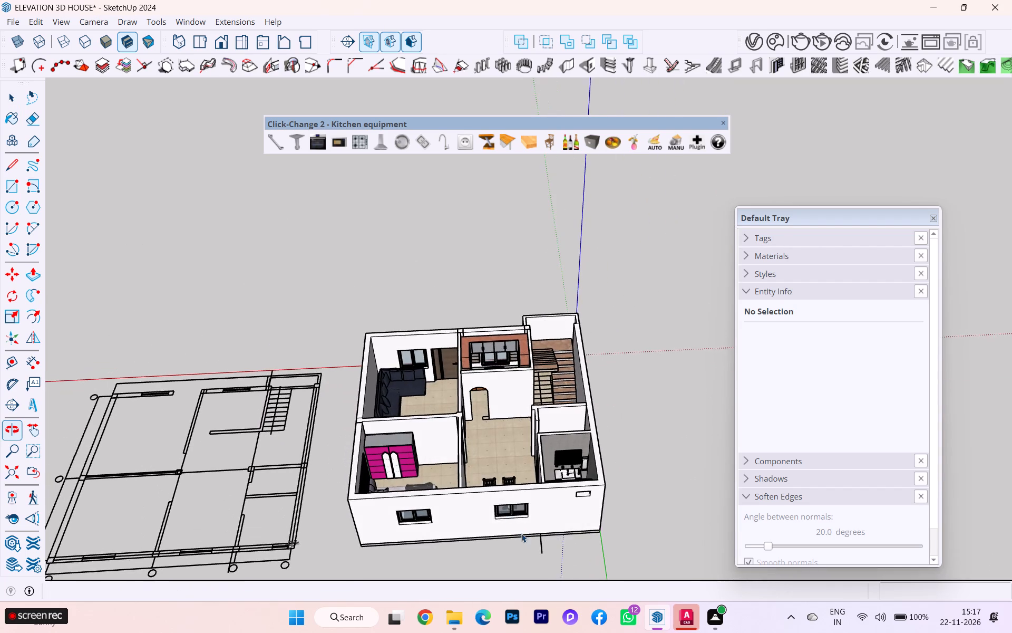
pyautogui.scroll(1, 486, 490)
pyautogui.scroll(-1, 483, 481)
pyautogui.scroll(2, 483, 479)
pyautogui.scroll(-1, 475, 438)
pyautogui.scroll(6, 475, 438)
pyautogui.scroll(-1, 475, 438)
pyautogui.scroll(-4, 517, 462)
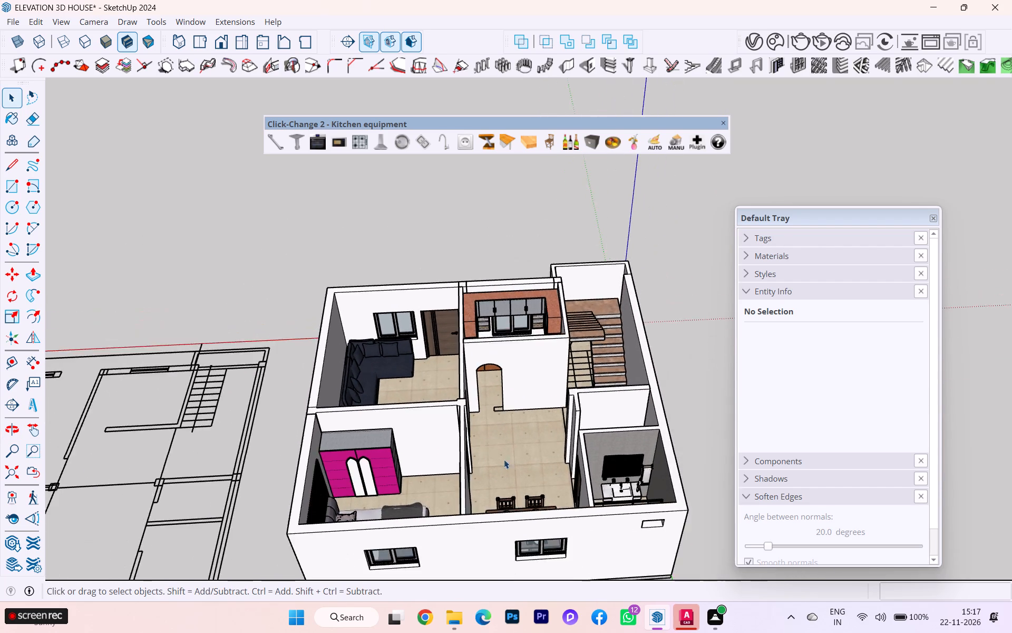
pyautogui.moveTo(483, 447); pyautogui.dragTo(446, 327, button='middle')
pyautogui.scroll(1, 508, 530)
pyautogui.scroll(-2, 507, 530)
pyautogui.scroll(8, 507, 530)
pyautogui.scroll(-1, 508, 486)
pyautogui.scroll(2, 508, 486)
pyautogui.moveTo(508, 493); pyautogui.dragTo(541, 611, button='middle')
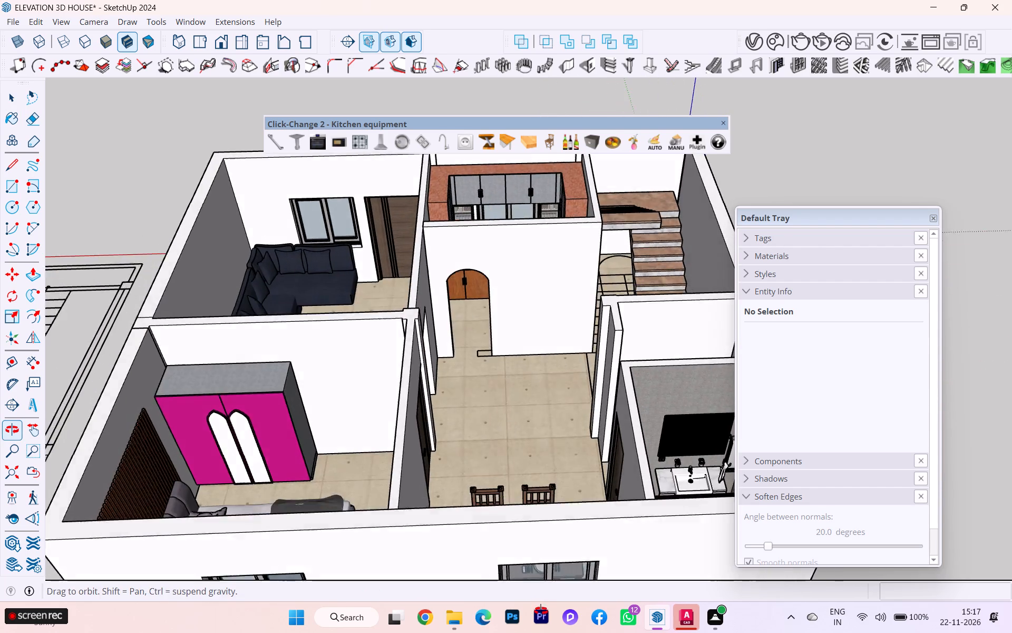
pyautogui.moveTo(541, 611); pyautogui.dragTo(543, 623, button='middle')
pyautogui.scroll(-3, 484, 438)
pyautogui.scroll(1, 484, 438)
pyautogui.scroll(-1, 484, 438)
pyautogui.moveTo(484, 439); pyautogui.dragTo(497, 552, button='middle')
pyautogui.scroll(3, 272, 366)
pyautogui.scroll(-1, 271, 370)
pyautogui.scroll(1, 270, 375)
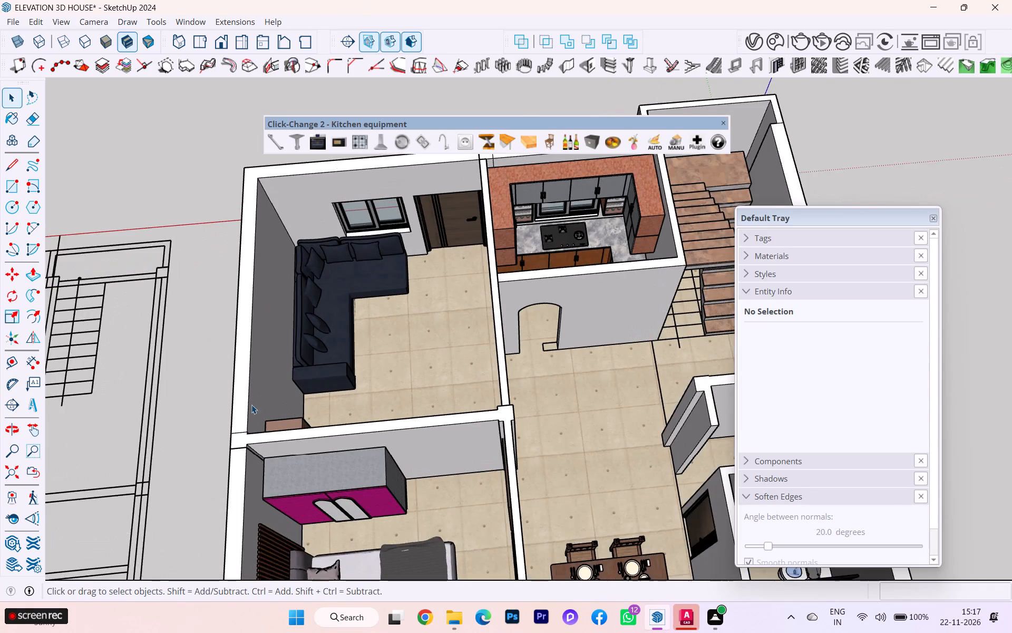
# Examine the dining area, the living room opening and the kitchen arch from the opposite sides of the house.
pyautogui.scroll(4, 251, 405)
pyautogui.moveTo(464, 398); pyautogui.dragTo(83, 486, button='middle')
pyautogui.scroll(-1, 401, 263)
pyautogui.moveTo(403, 263); pyautogui.dragTo(247, 280, button='middle')
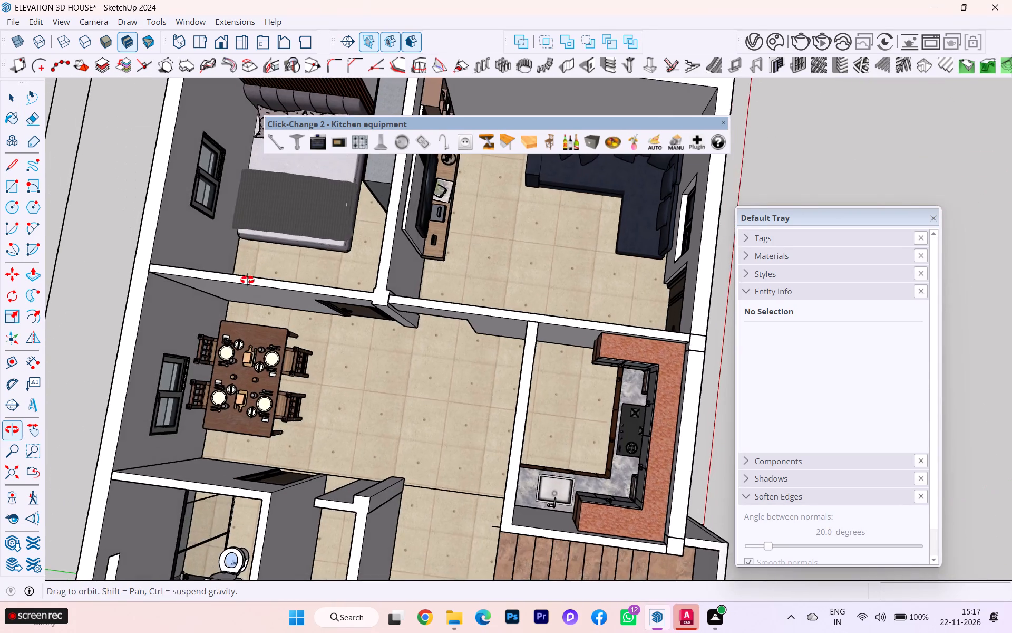
pyautogui.moveTo(247, 280); pyautogui.dragTo(247, 280, button='middle')
pyautogui.scroll(5, 426, 214)
pyautogui.scroll(-2, 422, 224)
pyautogui.moveTo(421, 225); pyautogui.dragTo(389, 141, button='middle')
pyautogui.scroll(2, 540, 224)
pyautogui.scroll(-3, 540, 224)
pyautogui.scroll(3, 532, 228)
pyautogui.scroll(-1, 528, 231)
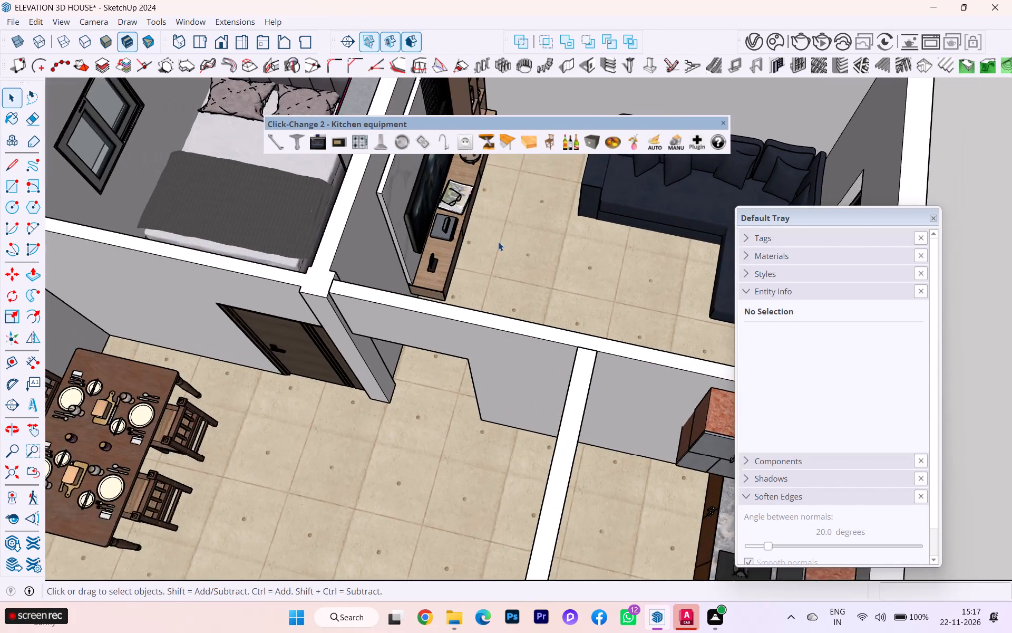
pyautogui.scroll(-1, 498, 242)
pyautogui.moveTo(366, 160); pyautogui.dragTo(268, 180, button='middle')
pyautogui.scroll(-1, 386, 295)
pyautogui.scroll(2, 388, 298)
pyautogui.scroll(-2, 388, 298)
pyautogui.scroll(1, 388, 298)
pyautogui.scroll(-2, 388, 299)
pyautogui.moveTo(410, 291); pyautogui.dragTo(376, 219, button='middle')
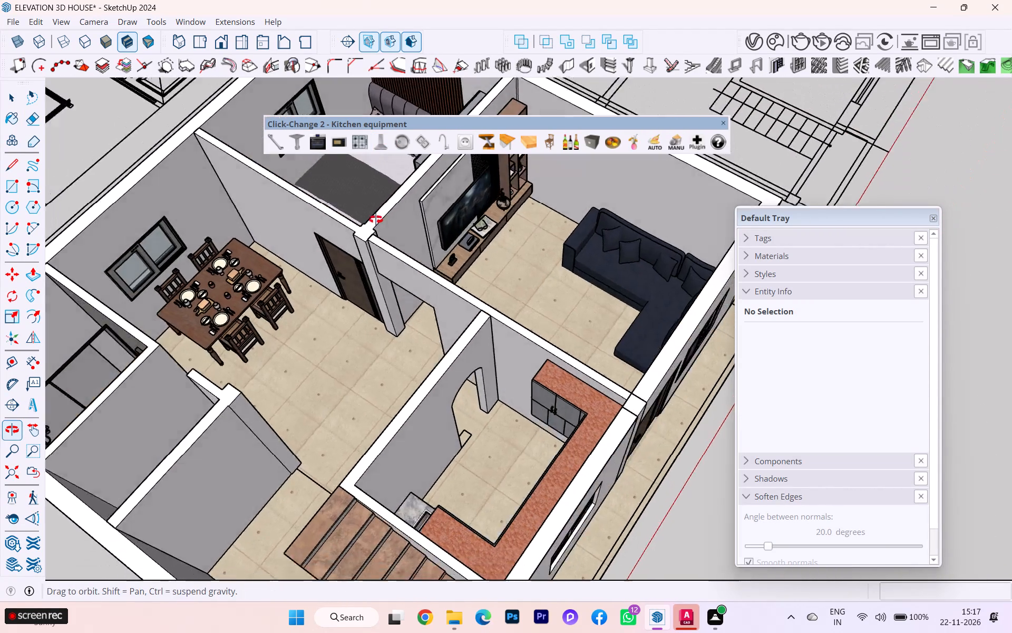
pyautogui.moveTo(376, 219); pyautogui.dragTo(365, 202, button='middle')
pyautogui.scroll(6, 365, 202)
pyautogui.moveTo(533, 224); pyautogui.dragTo(385, 218, button='middle')
pyautogui.scroll(2, 481, 200)
pyautogui.scroll(-2, 482, 200)
pyautogui.moveTo(483, 205); pyautogui.dragTo(816, 174, button='middle')
pyautogui.scroll(-2, 478, 232)
pyautogui.scroll(-1, 554, 240)
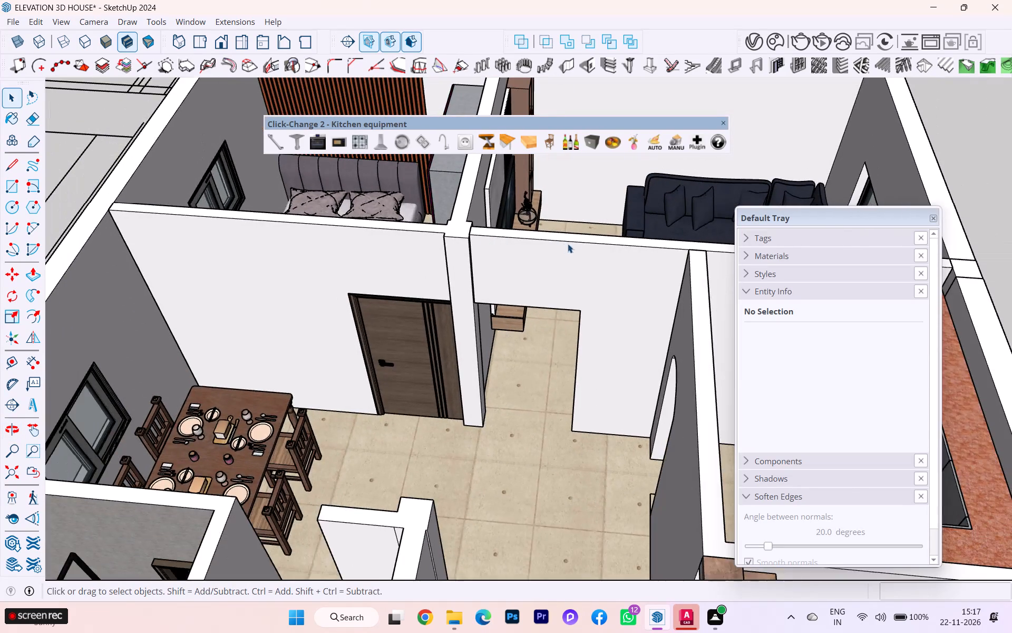
pyautogui.scroll(-2, 608, 244)
pyautogui.scroll(1, 609, 244)
pyautogui.scroll(-4, 621, 249)
pyautogui.scroll(-1, 593, 290)
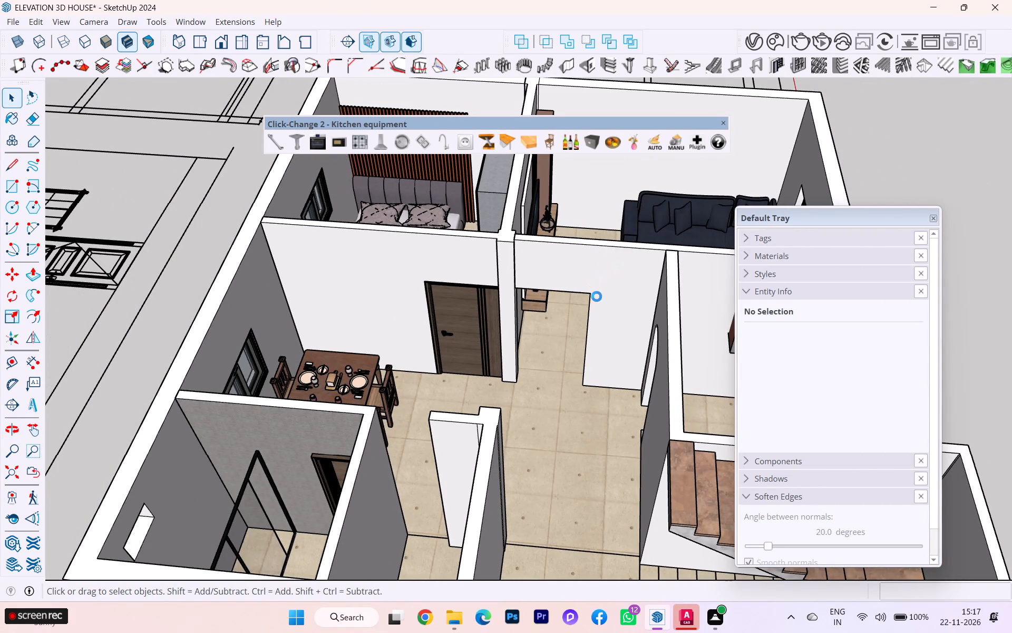
pyautogui.scroll(-1, 540, 330)
pyautogui.scroll(-2, 193, 368)
pyautogui.scroll(-4, 338, 326)
# Examine the whole furnished house interior from above.
pyautogui.scroll(-2, 404, 342)
pyautogui.scroll(2, 407, 343)
pyautogui.scroll(-12, 407, 343)
pyautogui.scroll(1, 424, 349)
pyautogui.scroll(-15, 424, 349)
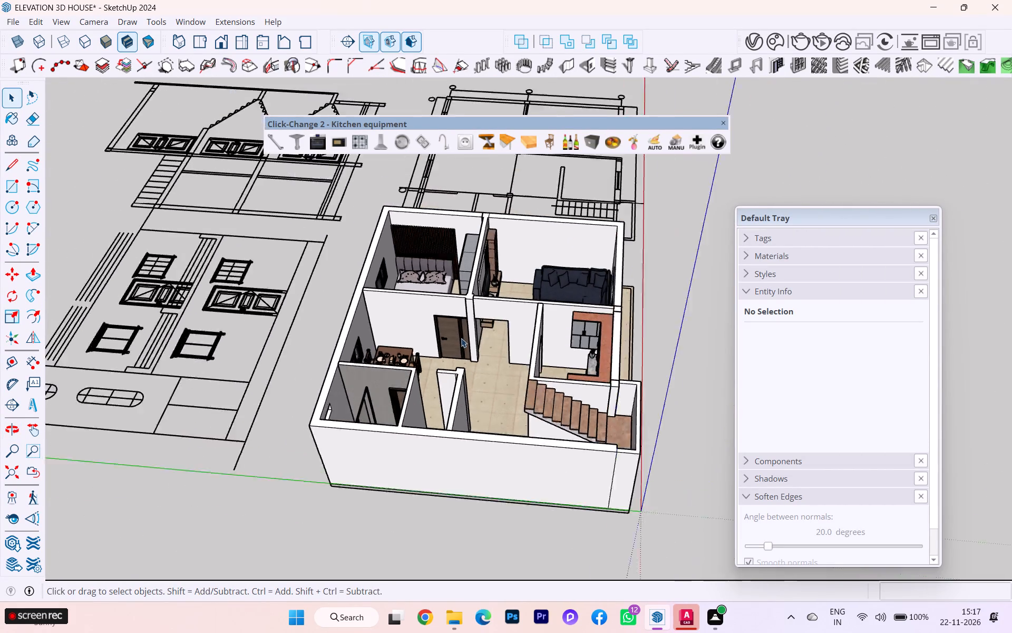
pyautogui.scroll(-2, 473, 325)
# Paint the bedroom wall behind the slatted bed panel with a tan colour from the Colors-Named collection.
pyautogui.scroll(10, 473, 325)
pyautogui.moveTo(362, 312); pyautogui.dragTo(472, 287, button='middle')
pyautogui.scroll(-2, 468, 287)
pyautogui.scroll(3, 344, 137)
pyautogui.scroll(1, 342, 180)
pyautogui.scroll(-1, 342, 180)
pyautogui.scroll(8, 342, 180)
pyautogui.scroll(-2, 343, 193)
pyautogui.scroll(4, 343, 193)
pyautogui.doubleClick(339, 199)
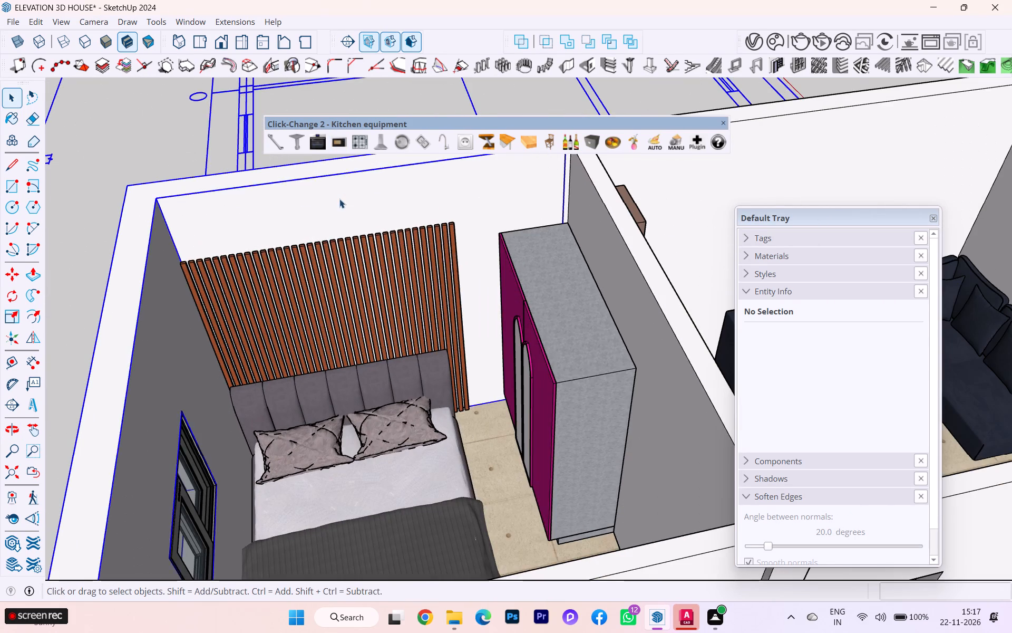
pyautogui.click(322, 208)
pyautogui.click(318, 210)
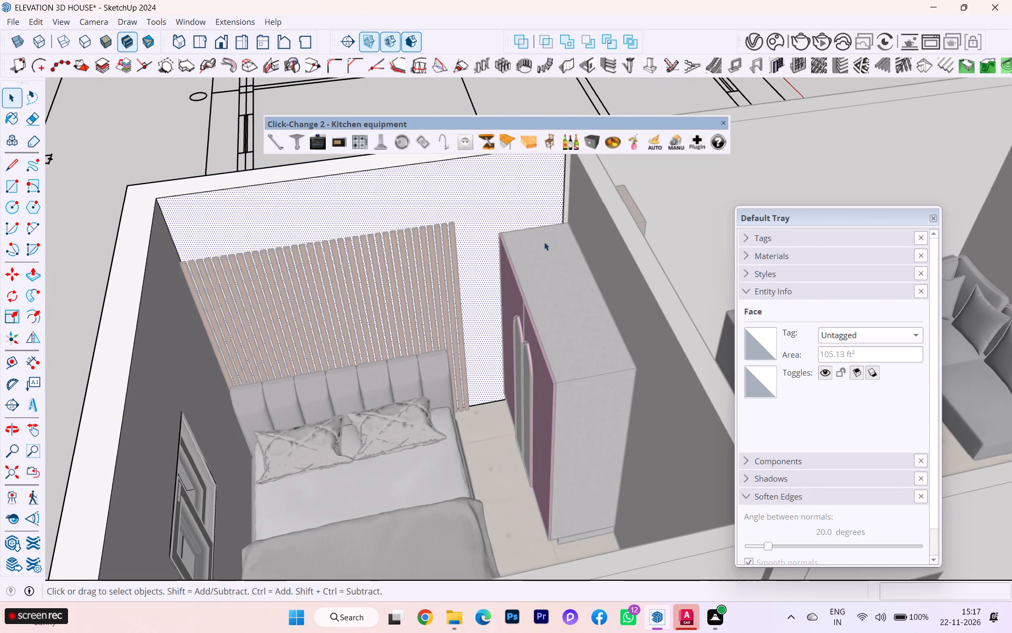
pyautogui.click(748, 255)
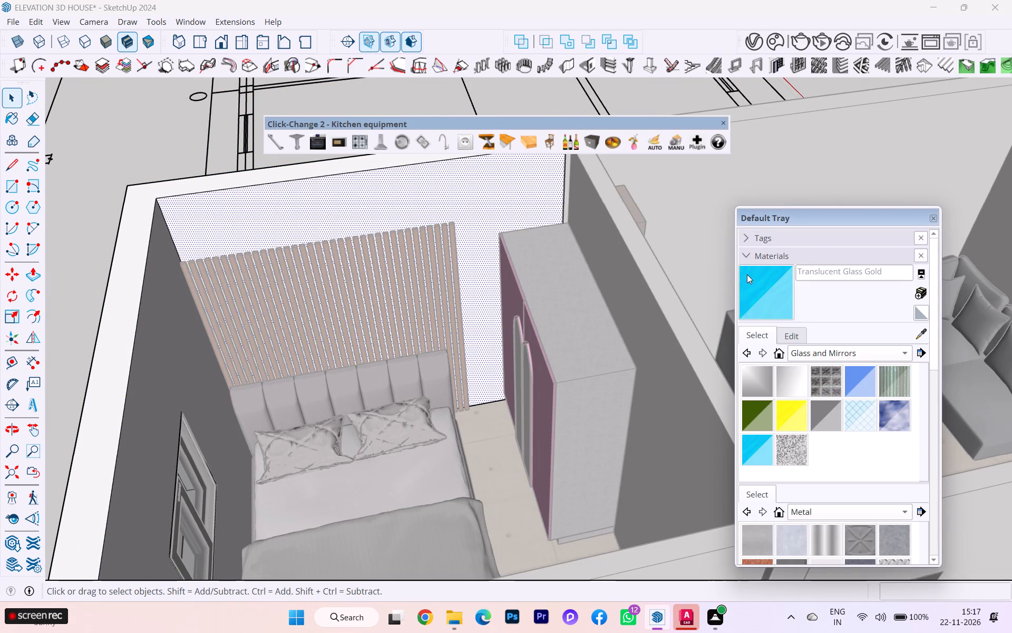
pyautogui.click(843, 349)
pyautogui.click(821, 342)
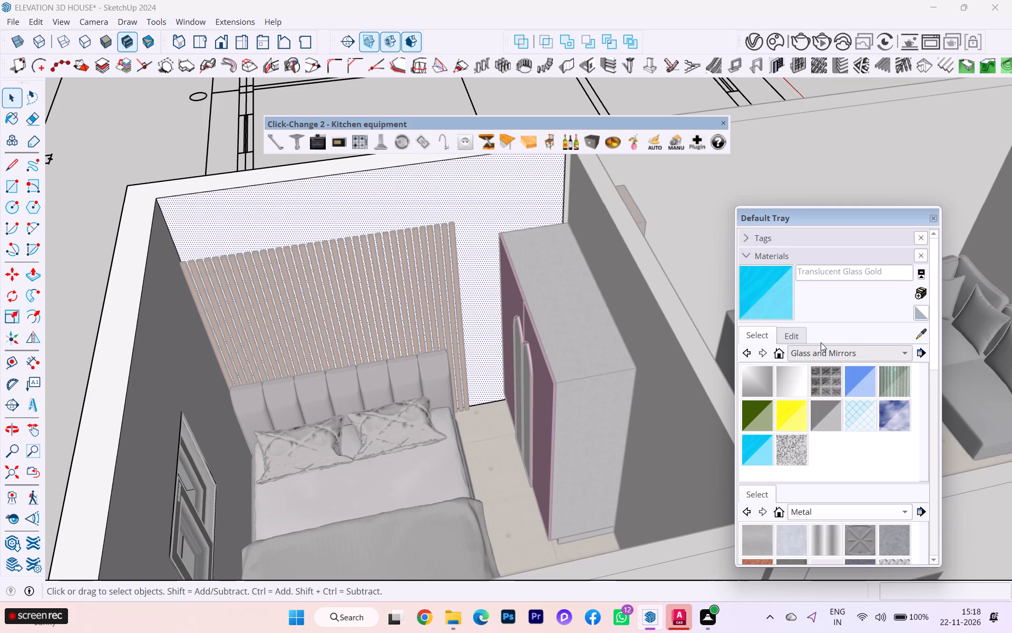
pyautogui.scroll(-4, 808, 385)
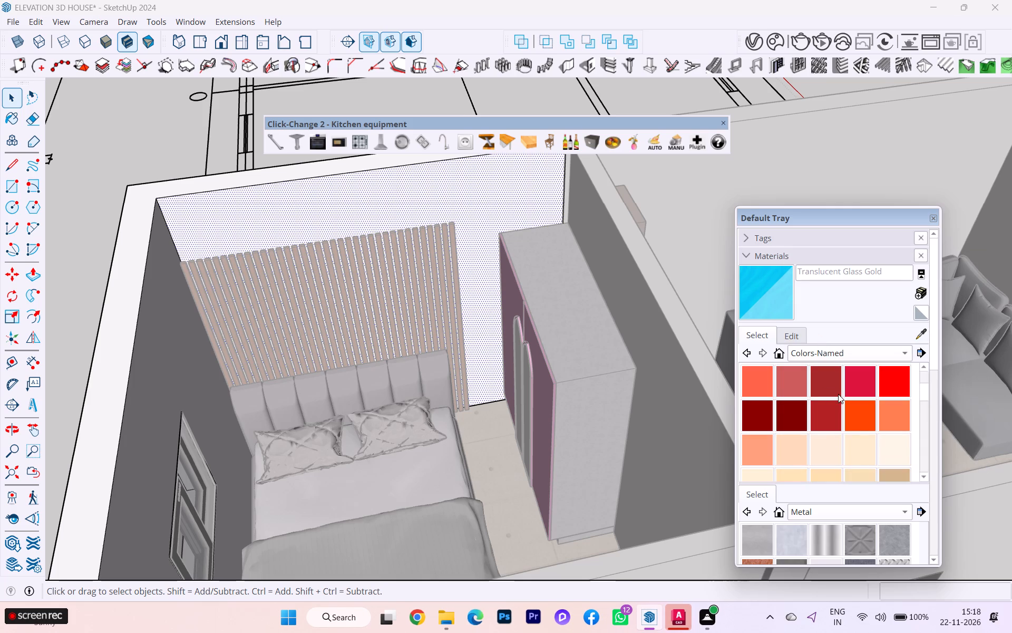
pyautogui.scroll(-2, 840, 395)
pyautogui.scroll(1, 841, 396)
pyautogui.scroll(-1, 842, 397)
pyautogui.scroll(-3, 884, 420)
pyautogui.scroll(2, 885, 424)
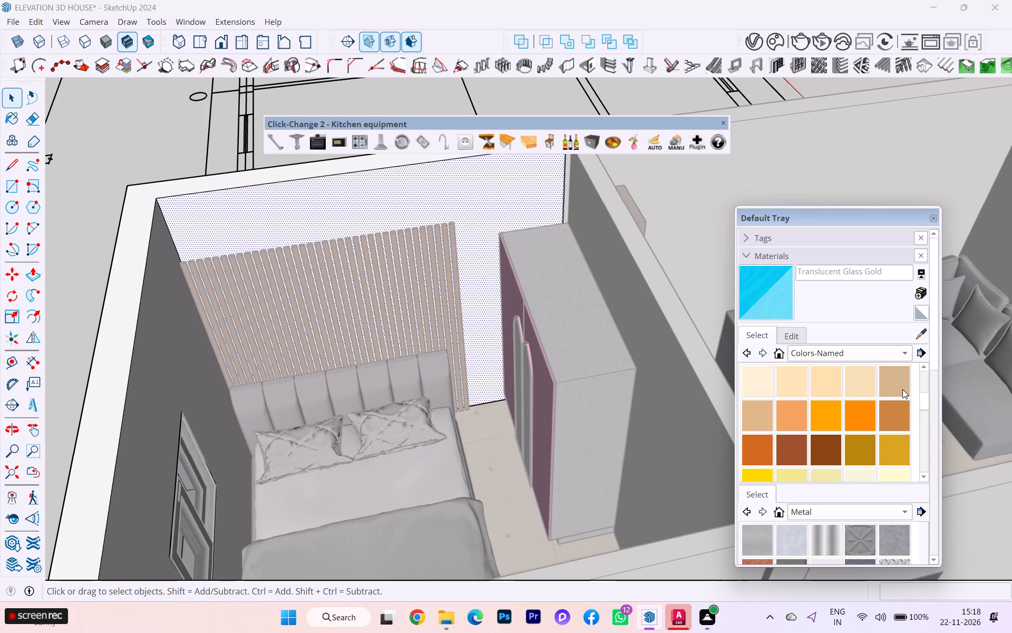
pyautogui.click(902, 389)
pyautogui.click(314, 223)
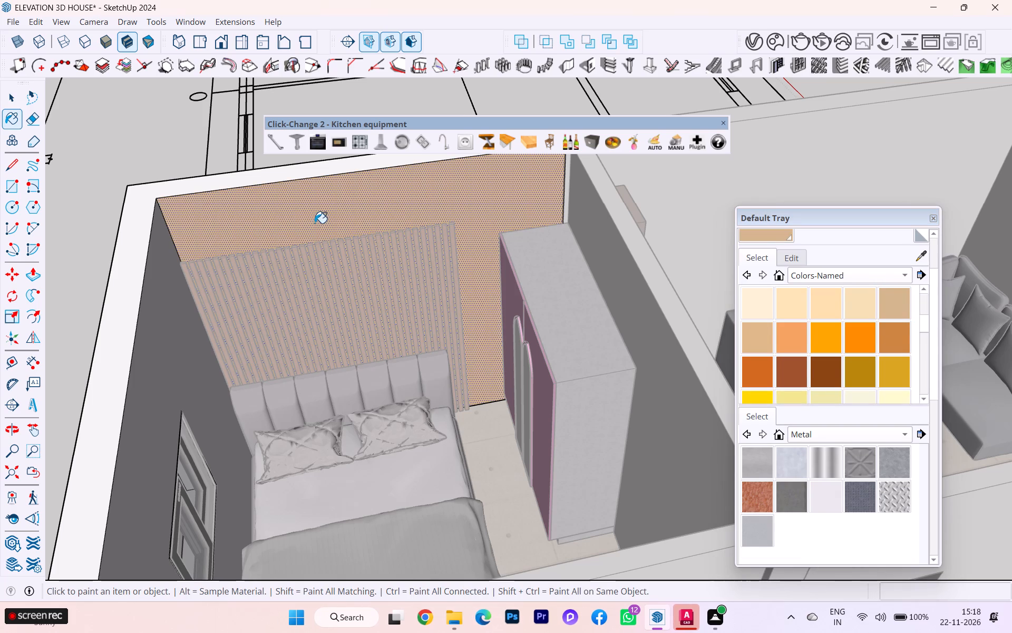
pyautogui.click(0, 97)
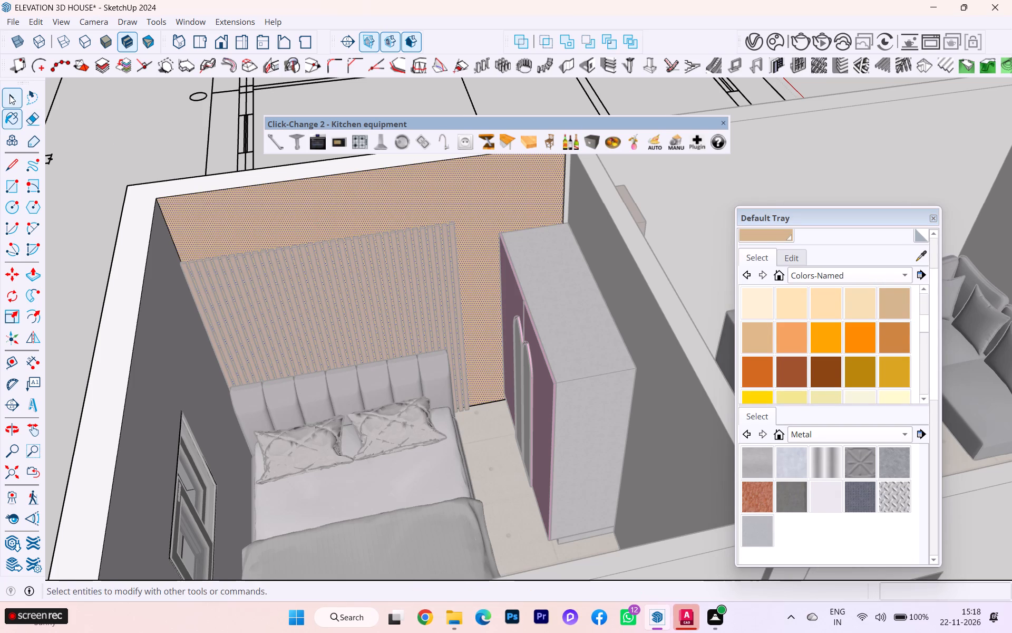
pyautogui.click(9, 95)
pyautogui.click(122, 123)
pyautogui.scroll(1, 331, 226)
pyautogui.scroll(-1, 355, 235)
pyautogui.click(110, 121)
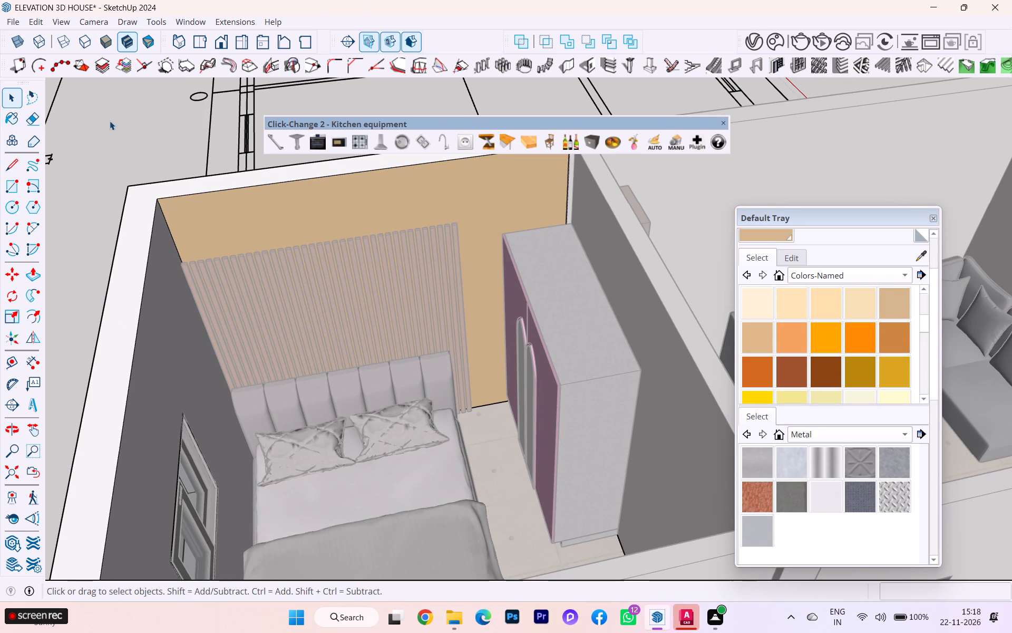
# Repaint the bedroom wall behind the slatted bed panel with the khaki colour from the Colors-Named collection.
pyautogui.click(126, 138)
pyautogui.scroll(1, 426, 220)
pyautogui.scroll(-2, 429, 219)
pyautogui.scroll(1, 433, 220)
pyautogui.scroll(-1, 436, 221)
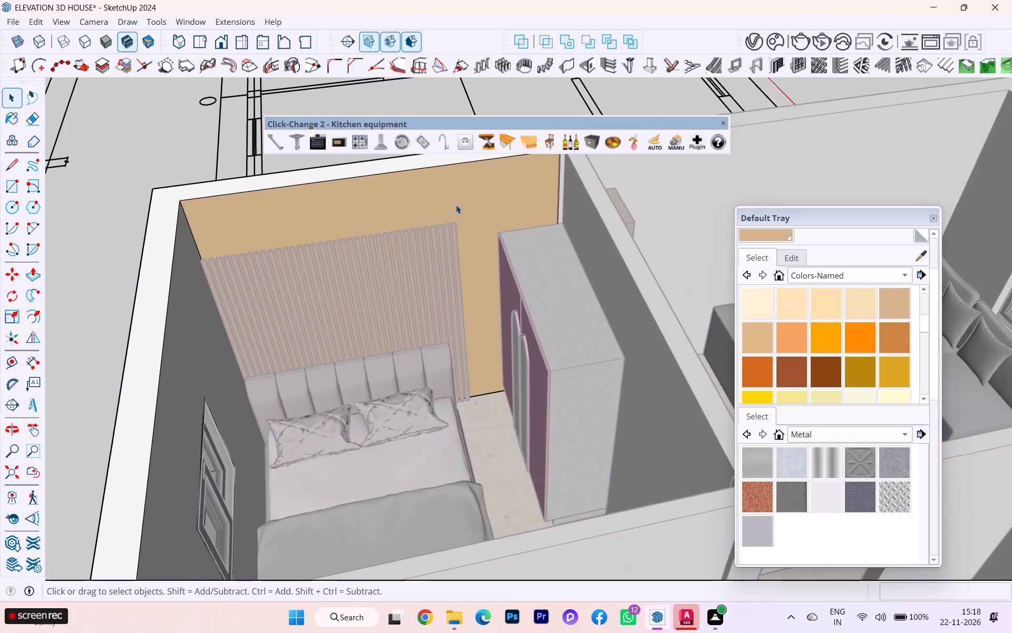
pyautogui.doubleClick(460, 204)
pyautogui.scroll(-1, 839, 348)
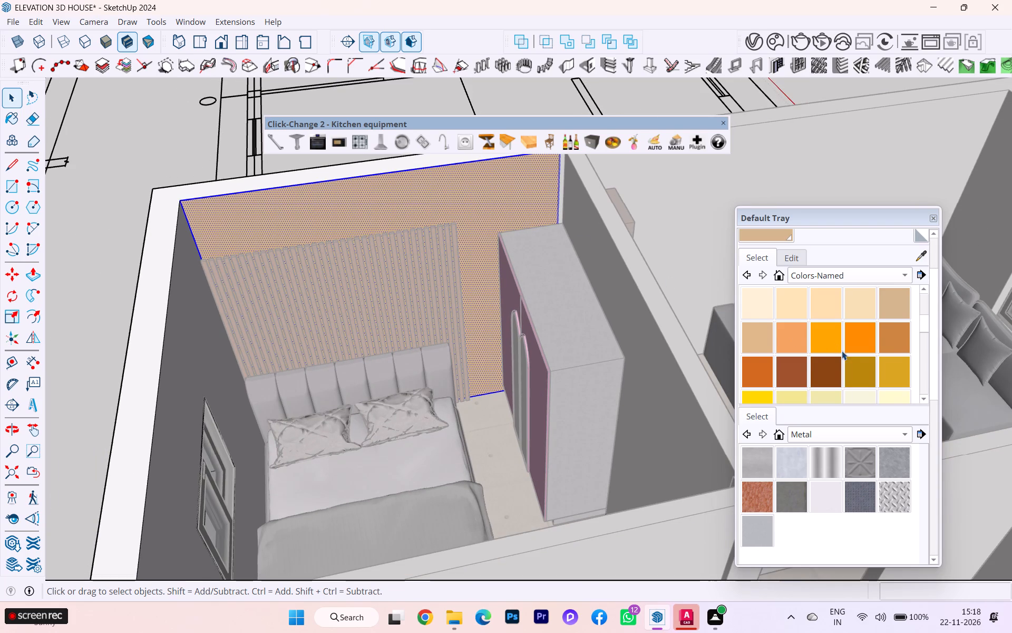
pyautogui.scroll(-2, 886, 310)
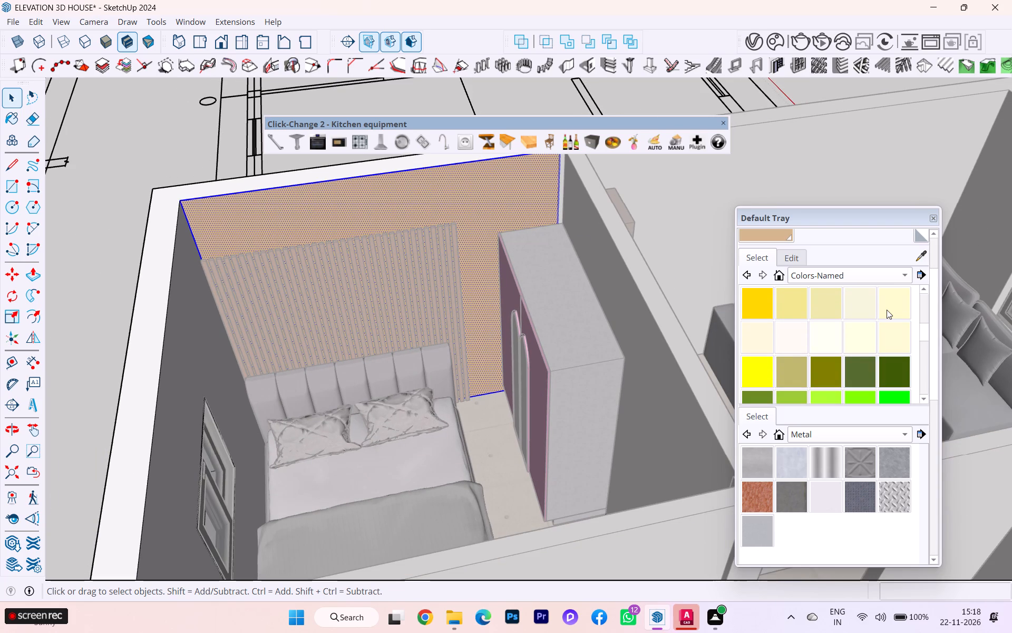
pyautogui.click(801, 373)
pyautogui.click(404, 217)
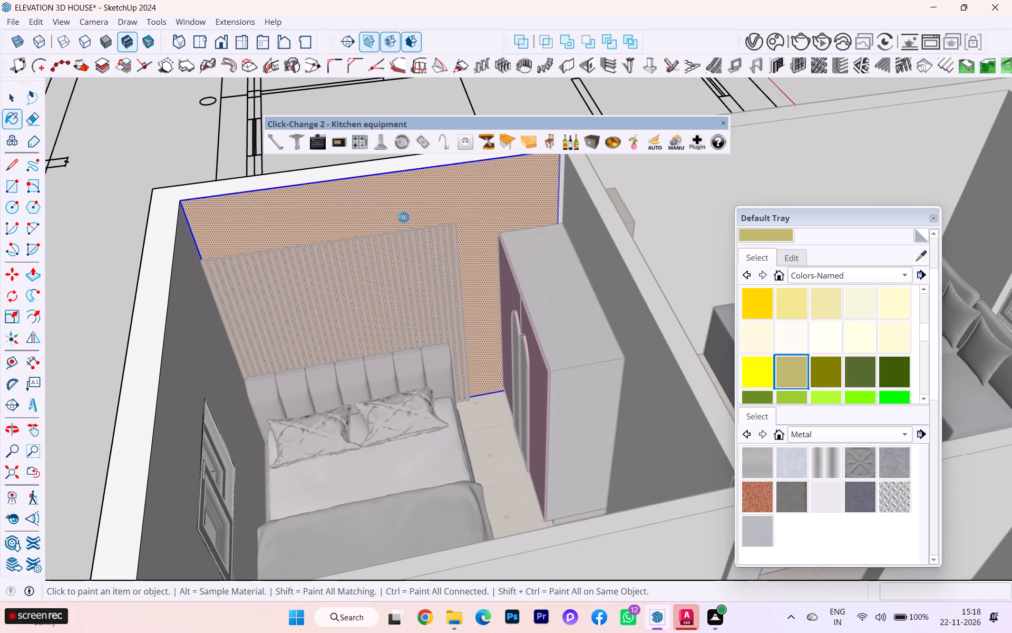
pyautogui.click(11, 96)
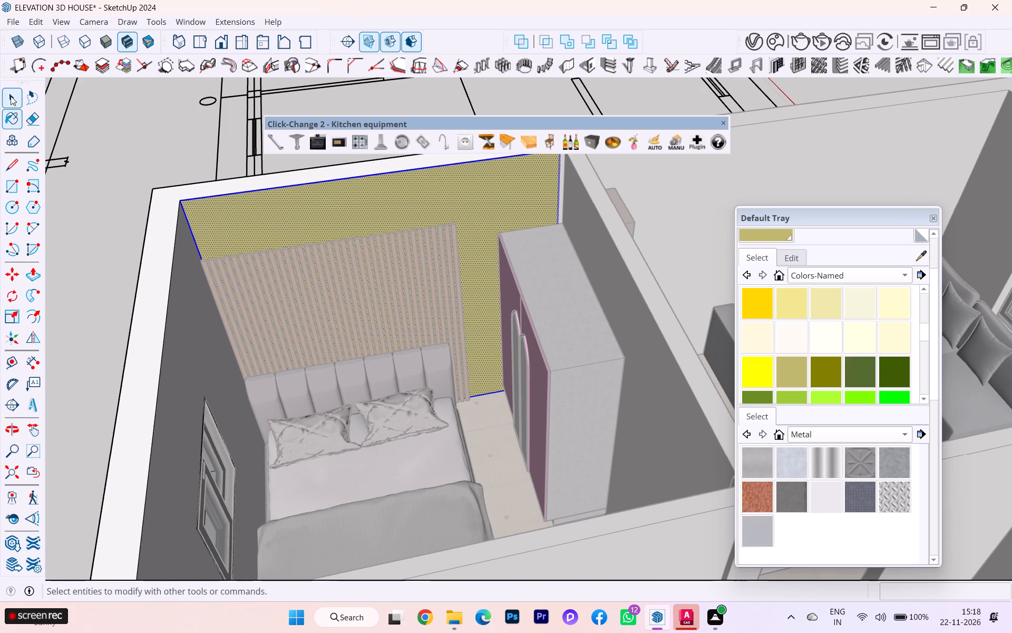
pyautogui.click(102, 116)
pyautogui.click(108, 118)
pyautogui.scroll(-3, 171, 147)
pyautogui.scroll(1, 197, 156)
pyautogui.scroll(-1, 213, 158)
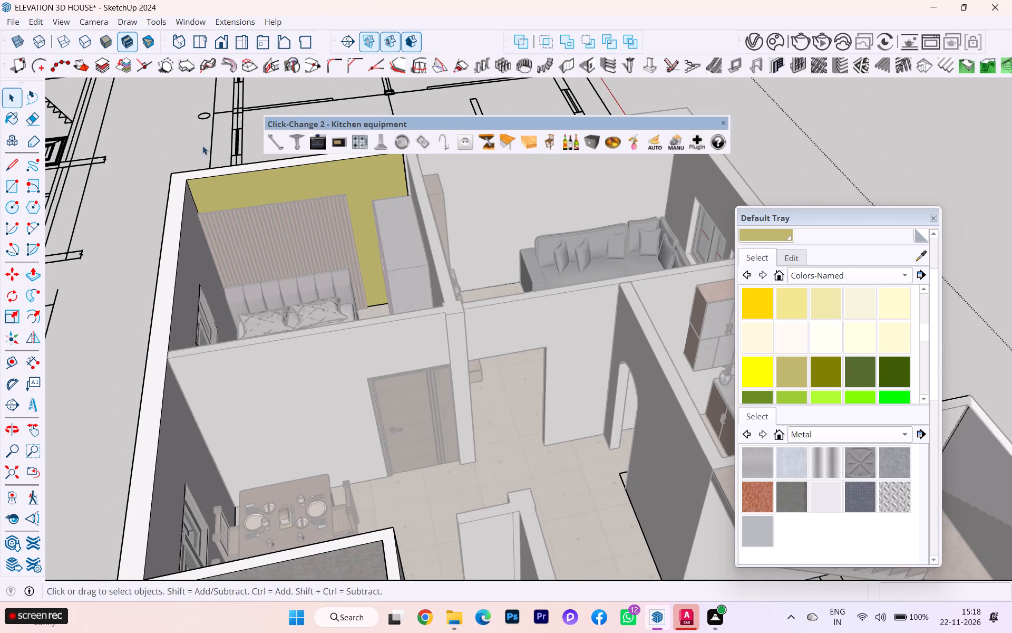
pyautogui.doubleClick(172, 133)
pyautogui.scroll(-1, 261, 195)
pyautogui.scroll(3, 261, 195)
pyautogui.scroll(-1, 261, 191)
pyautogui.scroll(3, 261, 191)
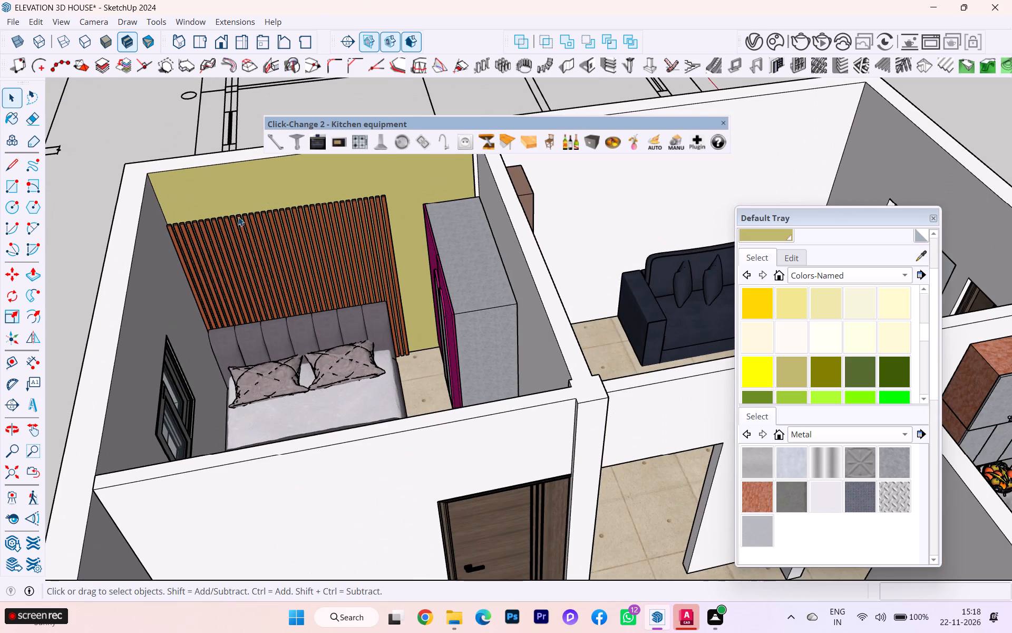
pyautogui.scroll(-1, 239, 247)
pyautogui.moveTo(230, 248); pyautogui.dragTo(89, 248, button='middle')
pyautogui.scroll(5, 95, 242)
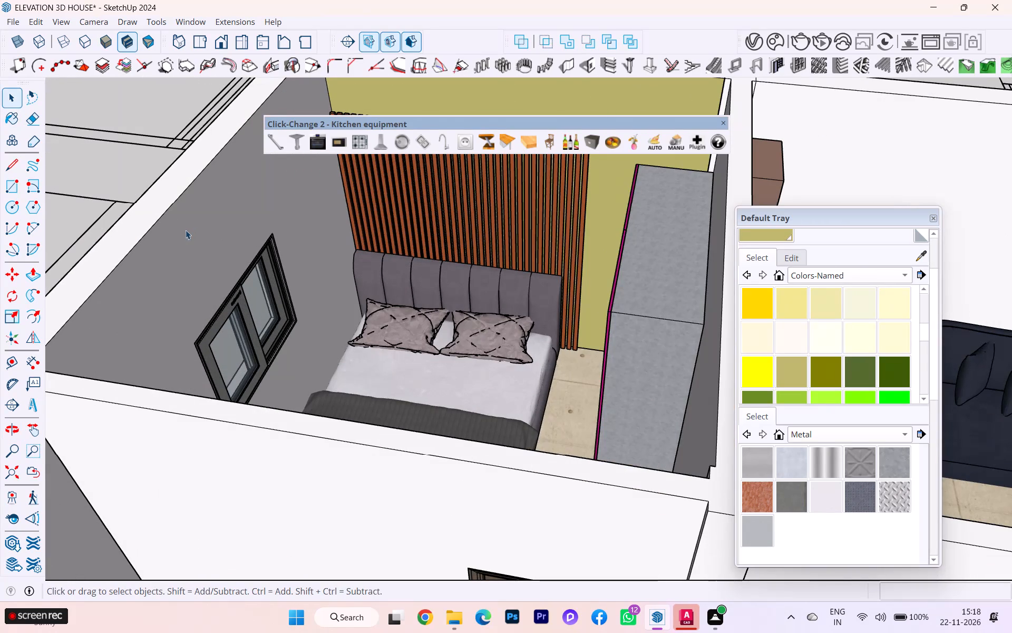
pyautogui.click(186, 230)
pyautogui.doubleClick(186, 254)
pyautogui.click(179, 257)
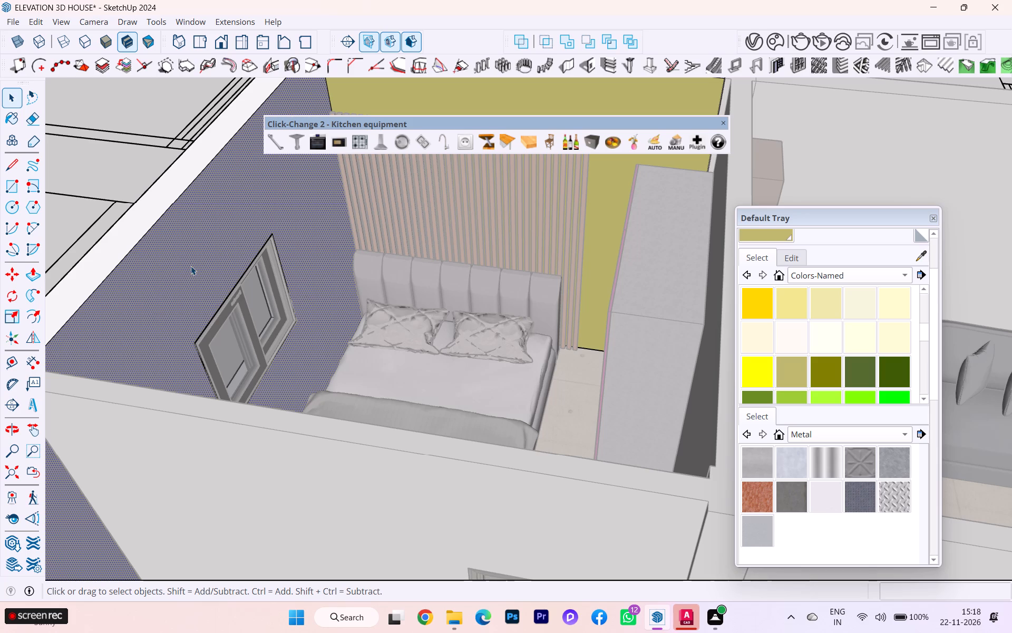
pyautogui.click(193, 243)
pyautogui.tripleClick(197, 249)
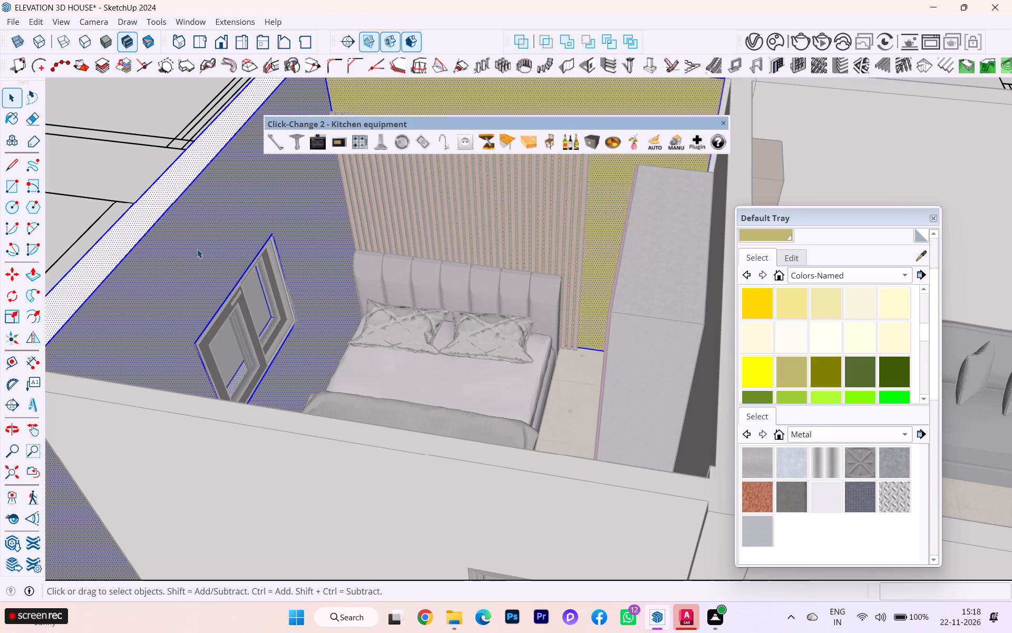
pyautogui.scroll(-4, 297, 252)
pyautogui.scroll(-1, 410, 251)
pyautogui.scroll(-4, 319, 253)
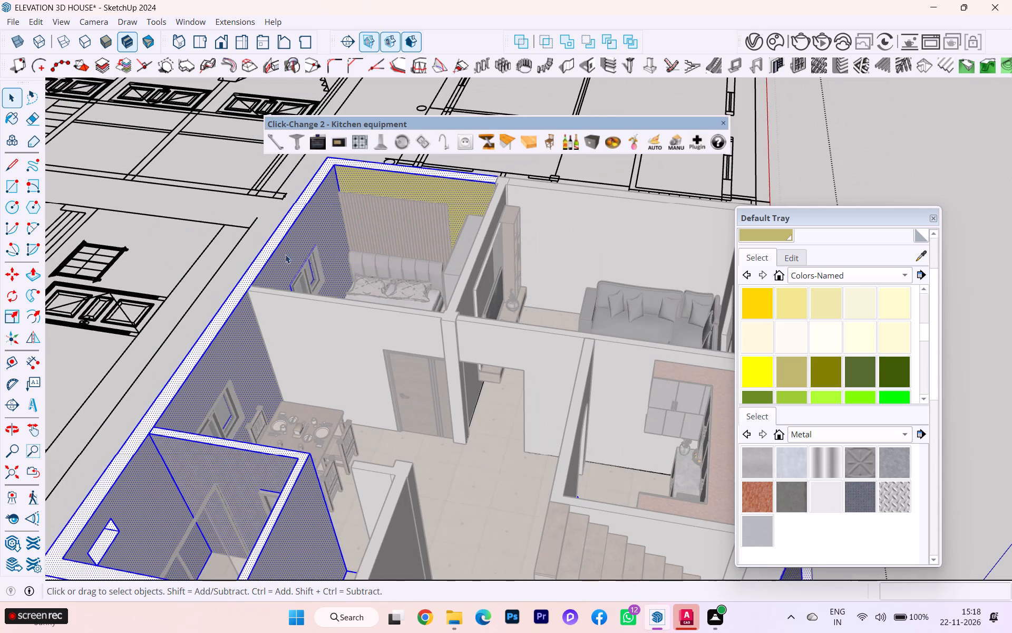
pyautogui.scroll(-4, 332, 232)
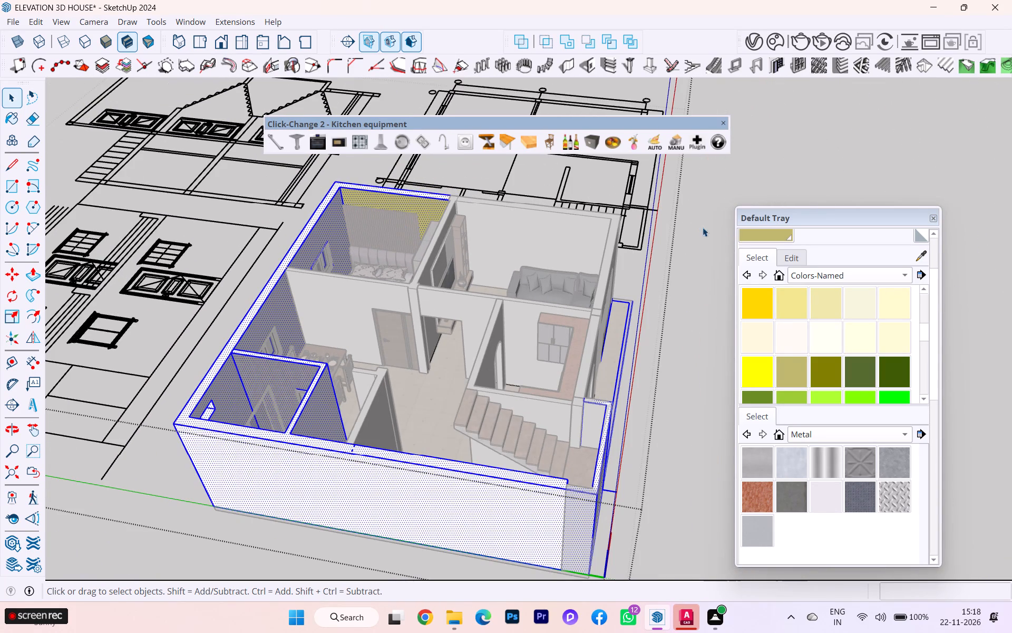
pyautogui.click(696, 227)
# Sample the khaki from the bed wall and paint the bedroom wall behind the wardrobe, including its narrow corner strip.
pyautogui.scroll(3, 543, 236)
pyautogui.moveTo(415, 236); pyautogui.dragTo(778, 225, button='middle')
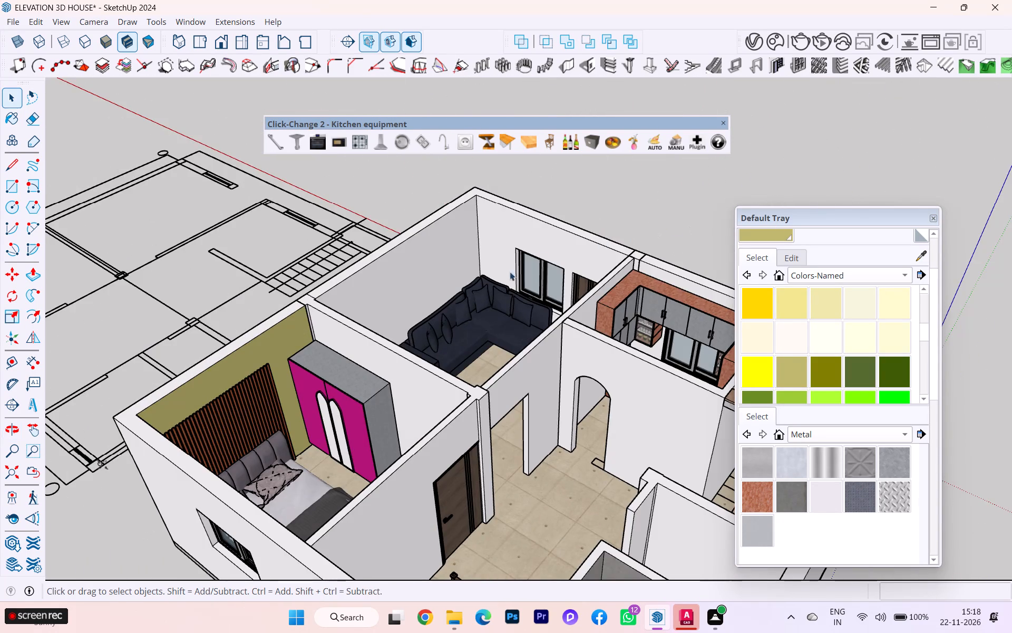
pyautogui.scroll(6, 378, 360)
pyautogui.click(357, 353)
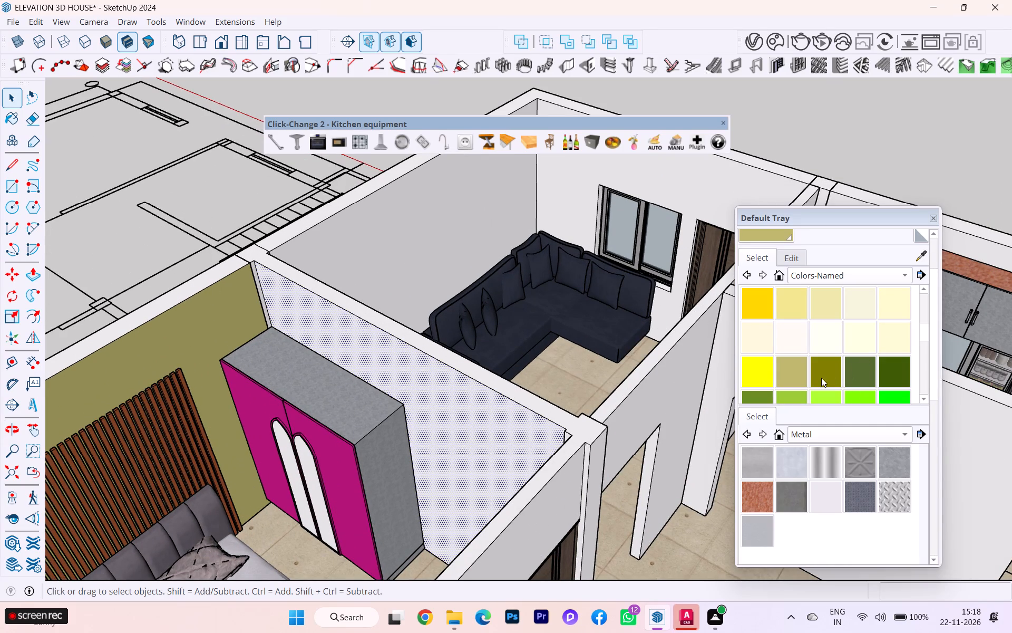
pyautogui.click(916, 255)
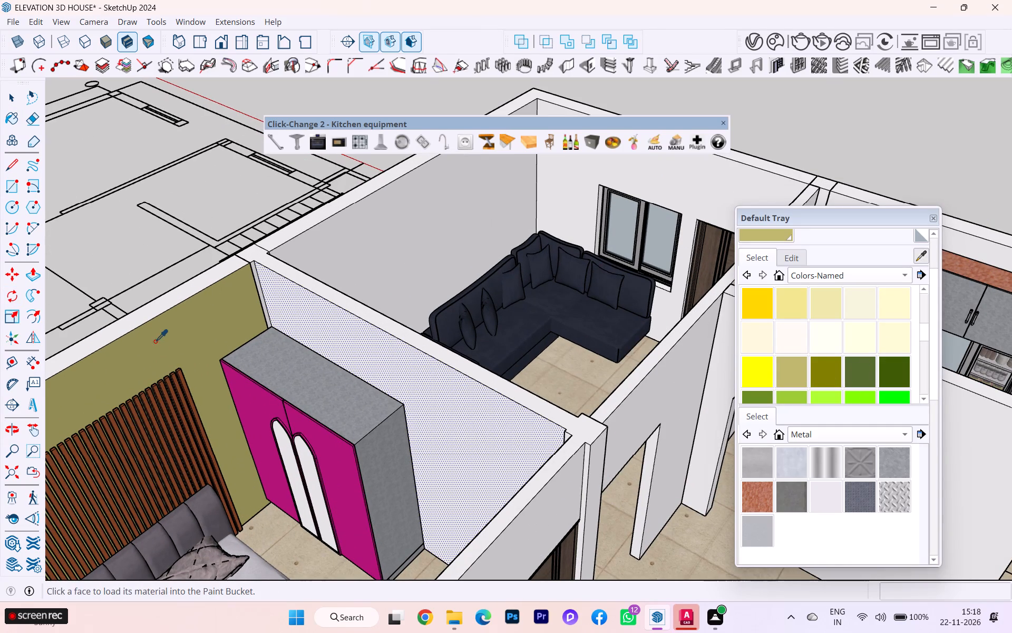
pyautogui.click(155, 341)
pyautogui.click(295, 323)
pyautogui.scroll(-5, 335, 316)
pyautogui.scroll(1, 335, 316)
pyautogui.scroll(5, 235, 289)
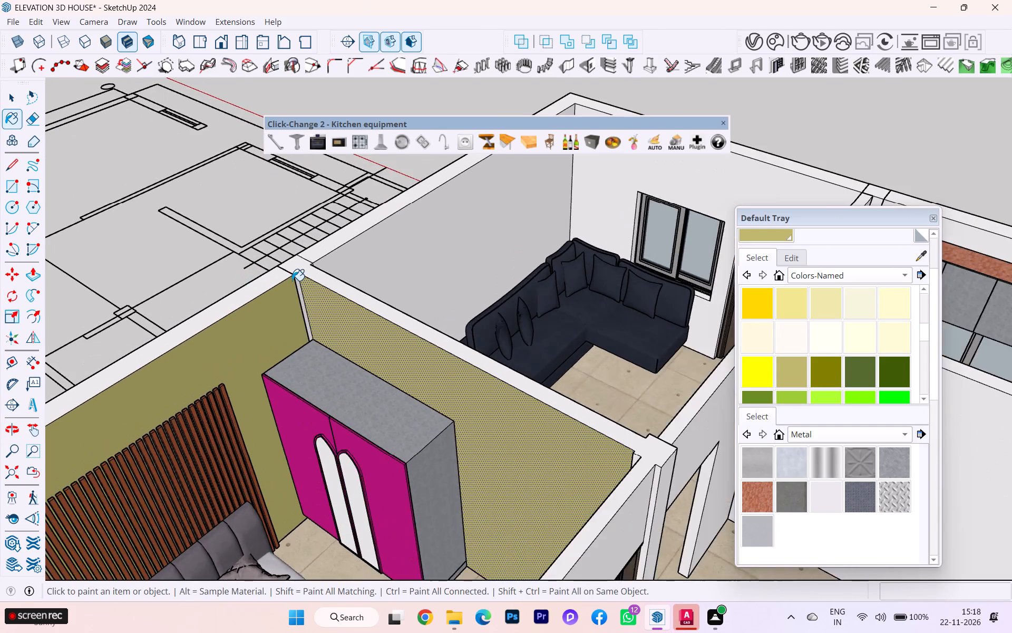
pyautogui.scroll(-2, 292, 281)
pyautogui.scroll(1, 292, 281)
pyautogui.click(299, 294)
pyautogui.scroll(-2, 322, 270)
pyautogui.scroll(3, 336, 270)
pyautogui.scroll(-4, 337, 270)
pyautogui.scroll(1, 340, 271)
pyautogui.scroll(-1, 340, 271)
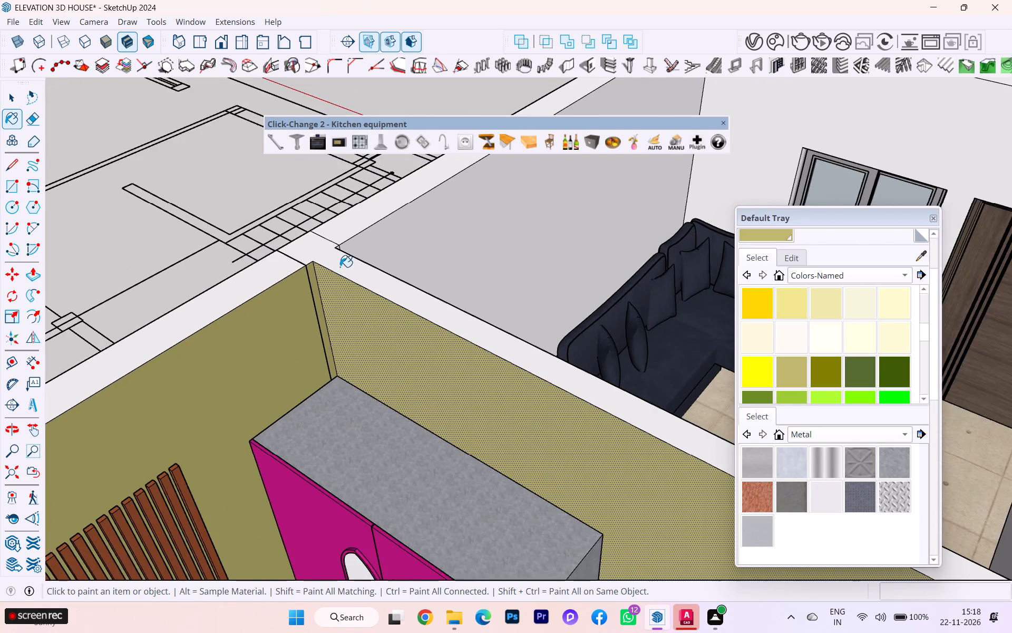
pyautogui.scroll(-3, 340, 267)
pyautogui.scroll(4, 340, 267)
pyautogui.scroll(-8, 340, 267)
pyautogui.moveTo(485, 311); pyautogui.dragTo(706, 301, button='middle')
pyautogui.scroll(3, 689, 344)
pyautogui.scroll(-1, 680, 368)
pyautogui.scroll(2, 680, 368)
pyautogui.click(669, 347)
# Paint the connected outer walls, including the bedroom window wall, with the sampled khaki colour.
pyautogui.scroll(-6, 569, 264)
pyautogui.scroll(-2, 375, 290)
pyautogui.moveTo(388, 309); pyautogui.dragTo(496, 330, button='middle')
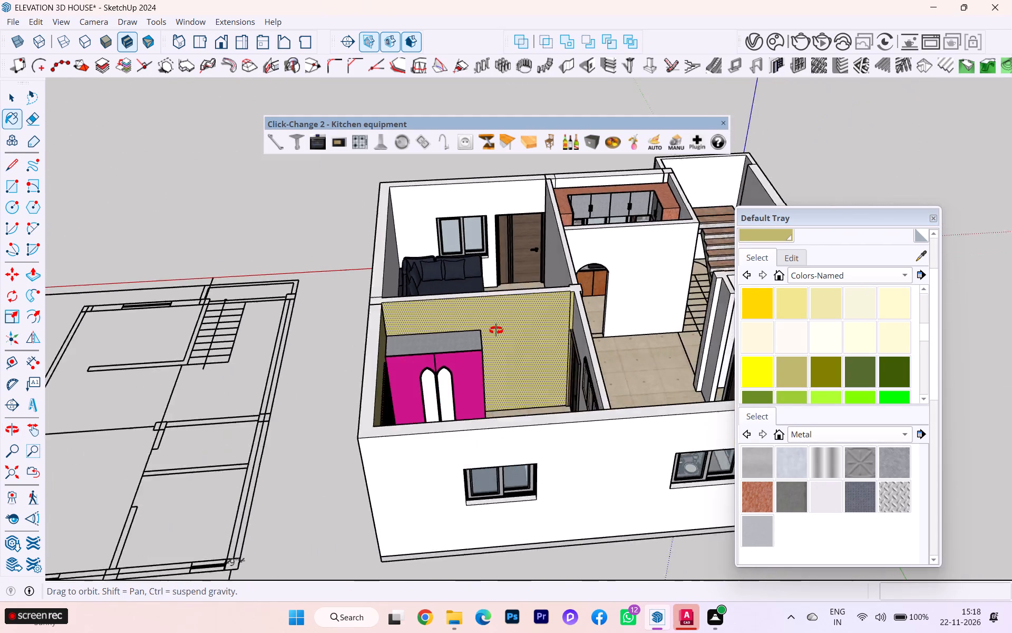
pyautogui.moveTo(496, 330); pyautogui.dragTo(758, 331, button='middle')
pyautogui.scroll(3, 750, 322)
pyautogui.scroll(-2, 335, 296)
pyautogui.scroll(1, 291, 296)
pyautogui.scroll(-5, 290, 296)
pyautogui.scroll(2, 618, 318)
pyautogui.moveTo(512, 309); pyautogui.dragTo(804, 325, button='middle')
pyautogui.scroll(5, 712, 303)
pyautogui.click(566, 301)
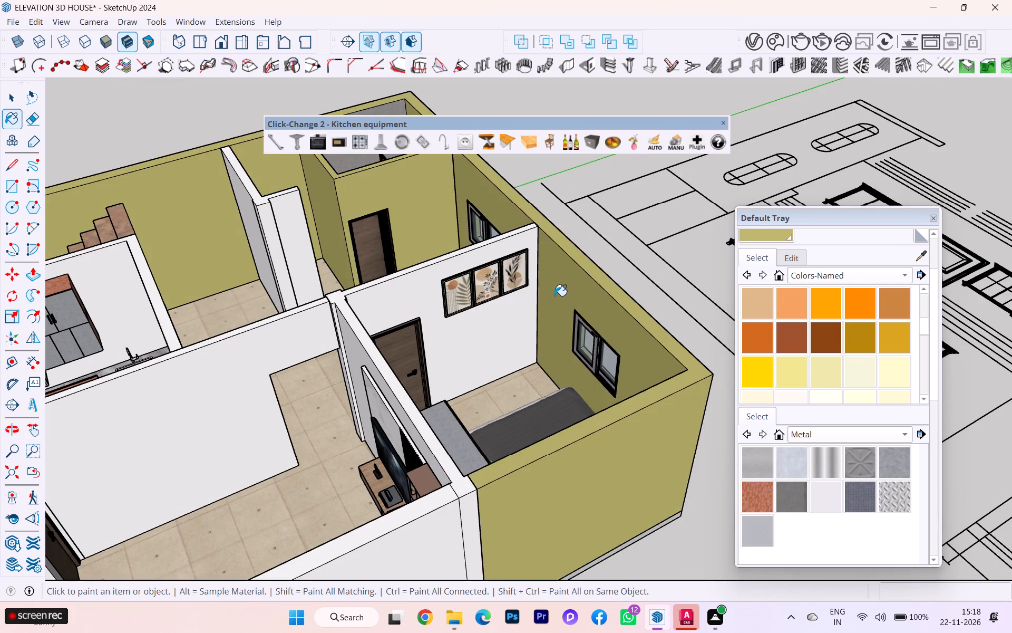
# Paint the partition wall between the bedroom and the dining area with the same khaki colour.
pyautogui.scroll(-3, 560, 298)
pyautogui.moveTo(635, 308); pyautogui.dragTo(911, 335, button='middle')
pyautogui.moveTo(553, 319); pyautogui.dragTo(766, 265, button='middle')
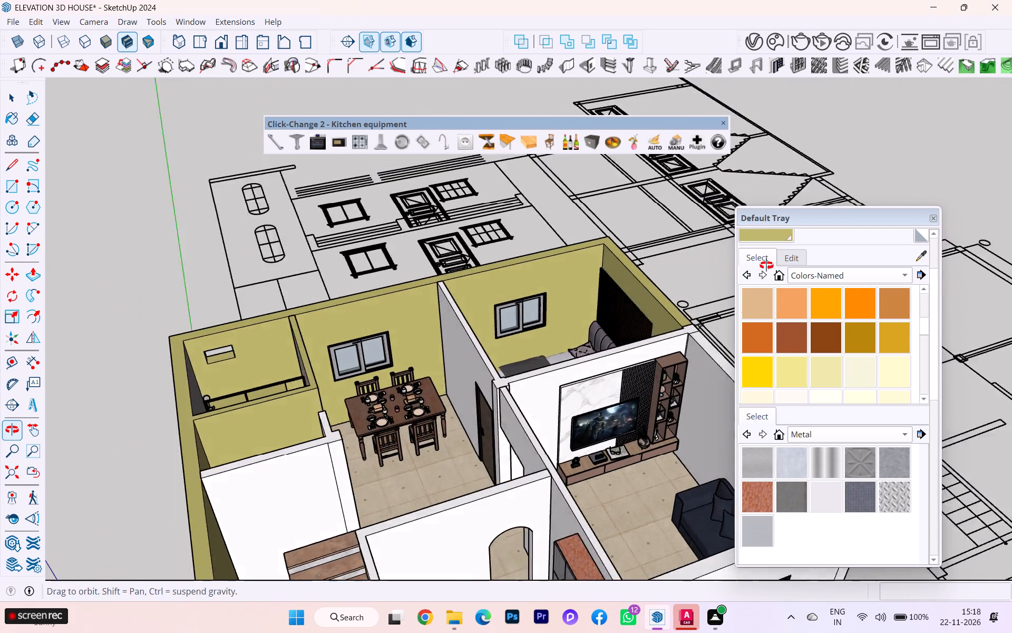
pyautogui.moveTo(766, 265); pyautogui.dragTo(775, 263, button='middle')
pyautogui.scroll(-1, 497, 283)
pyautogui.moveTo(497, 283); pyautogui.dragTo(626, 282, button='middle')
pyautogui.scroll(5, 587, 301)
pyautogui.scroll(-1, 498, 360)
pyautogui.scroll(4, 495, 362)
pyautogui.scroll(6, 575, 302)
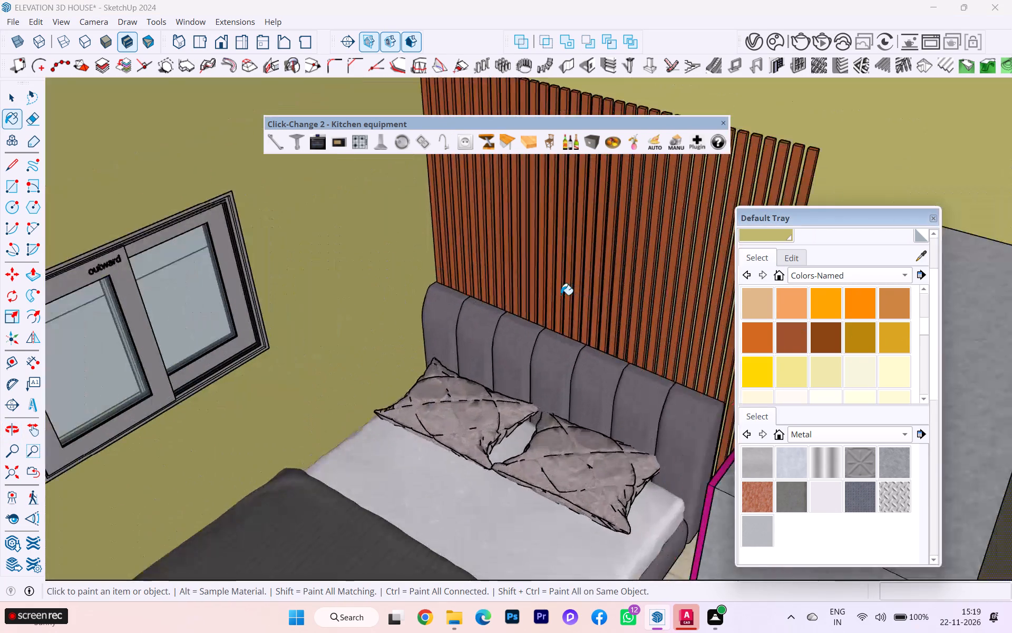
pyautogui.scroll(-5, 560, 294)
pyautogui.moveTo(598, 290); pyautogui.dragTo(395, 330, button='middle')
pyautogui.click(171, 353)
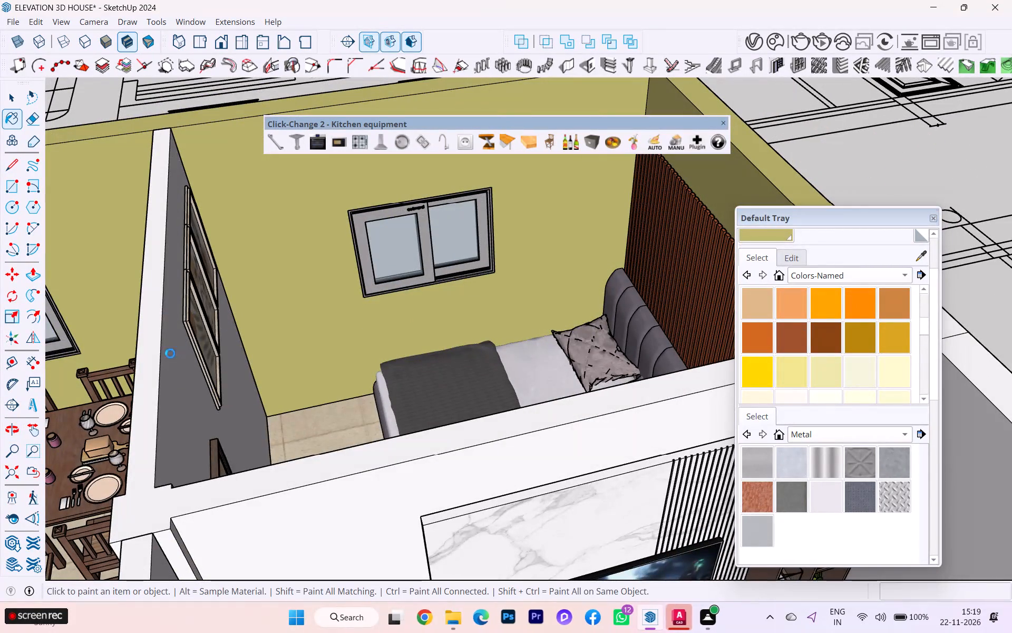
pyautogui.click(154, 348)
# Paint the living room's TV wall and its narrow end strip khaki.
pyautogui.scroll(-2, 185, 365)
pyautogui.scroll(1, 195, 357)
pyautogui.scroll(-3, 198, 353)
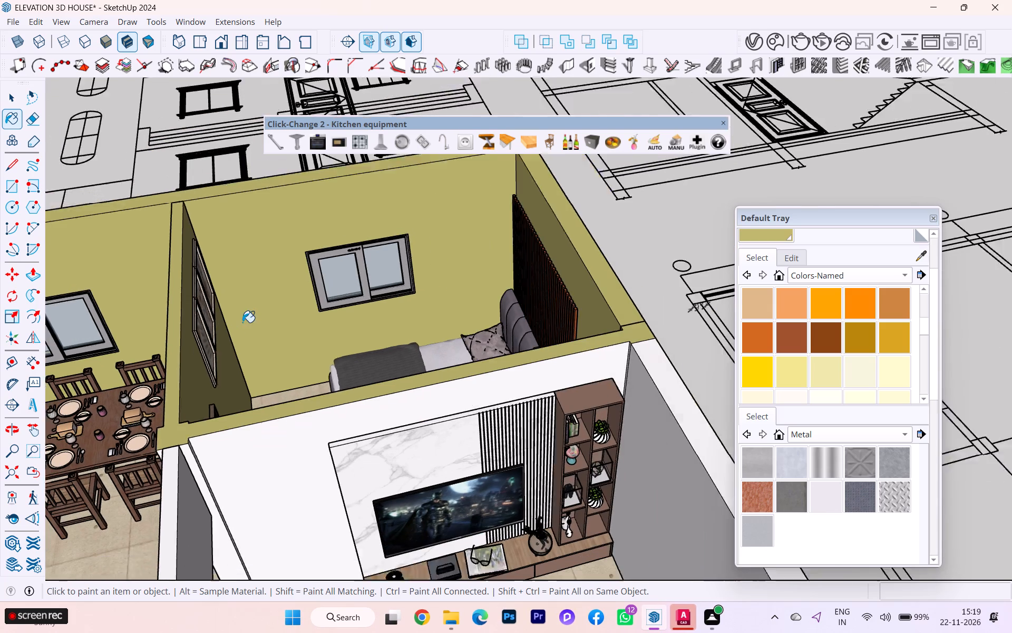
pyautogui.click(233, 438)
pyautogui.scroll(2, 210, 454)
pyautogui.click(205, 456)
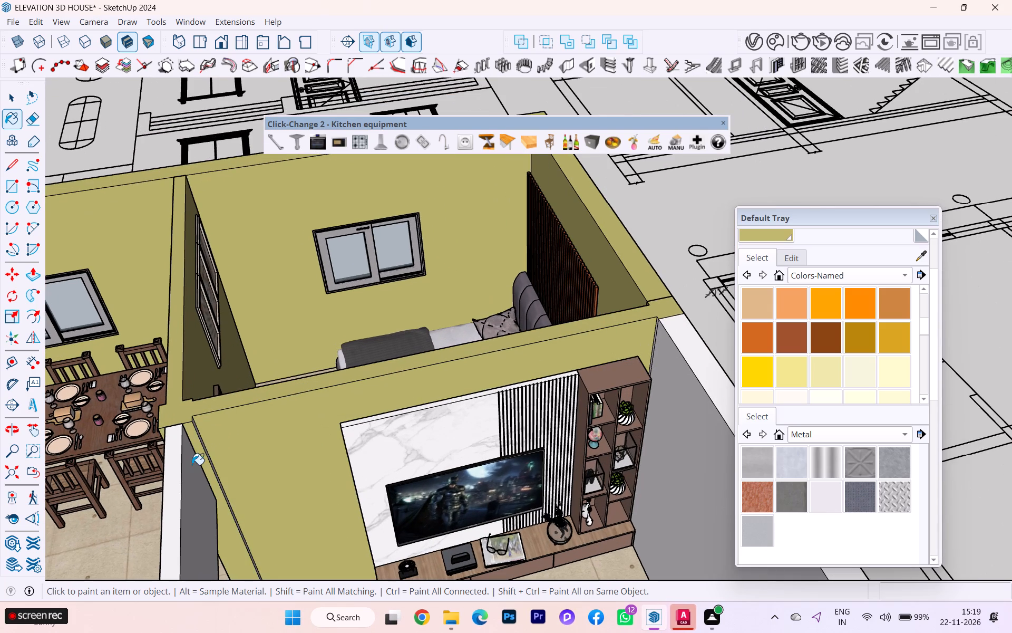
# Paint the walls adjoining the TV wall, around the living room opening and the kitchen arch, with the same khaki colour.
pyautogui.click(191, 466)
pyautogui.scroll(-4, 300, 338)
pyautogui.scroll(5, 345, 282)
pyautogui.scroll(-2, 346, 282)
pyautogui.click(175, 522)
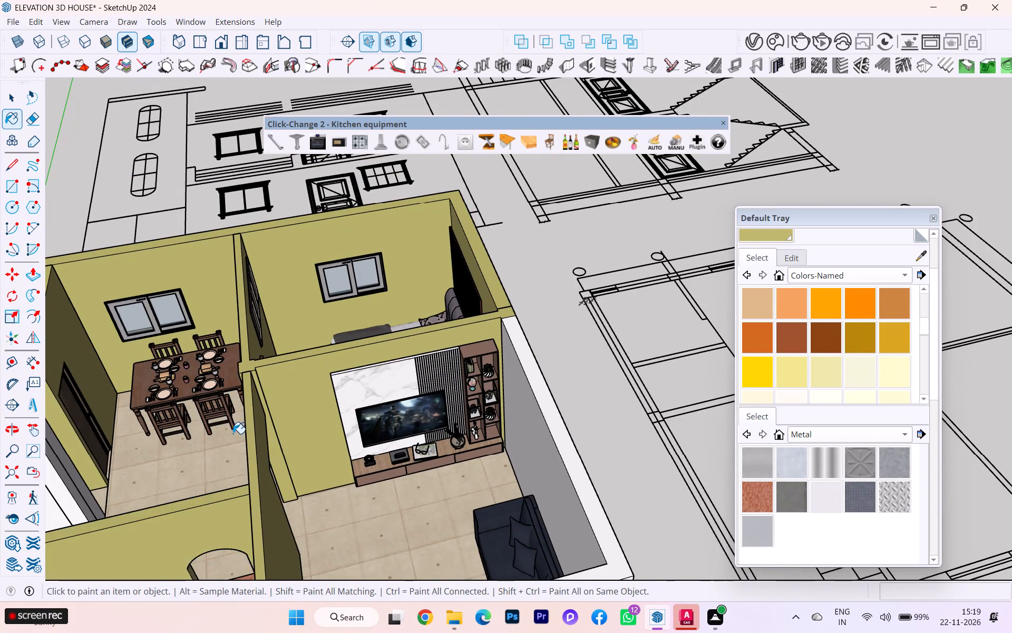
# Paint the inner face and top edge of the living room's outer side wall with the same khaki colour.
pyautogui.scroll(-2, 280, 401)
pyautogui.scroll(2, 285, 398)
pyautogui.scroll(-2, 289, 396)
pyautogui.click(461, 402)
pyautogui.scroll(1, 464, 394)
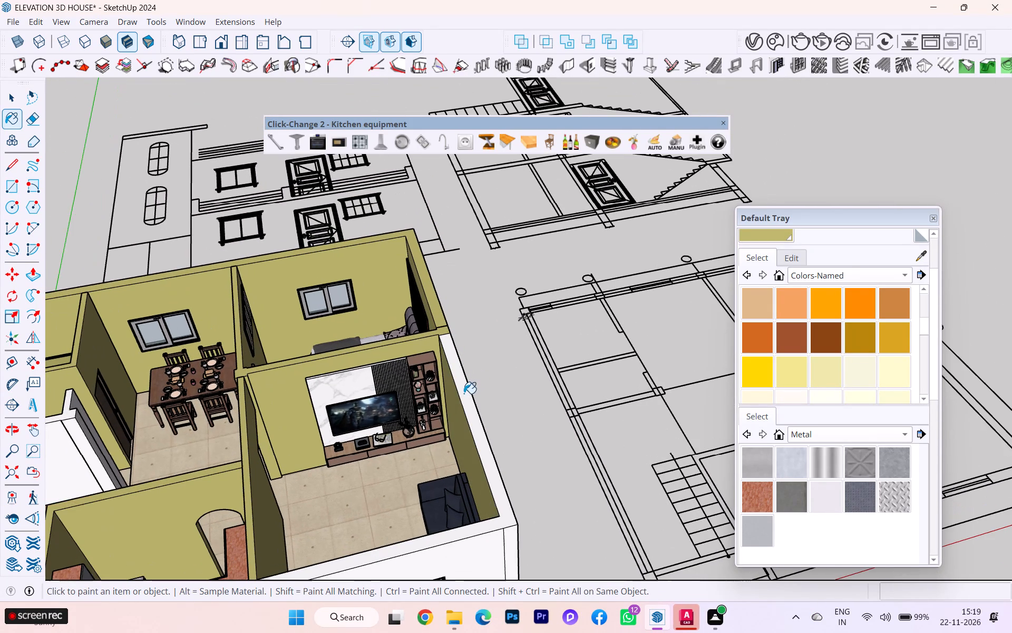
pyautogui.click(464, 394)
pyautogui.moveTo(459, 395); pyautogui.dragTo(280, 401, button='middle')
pyautogui.click(394, 408)
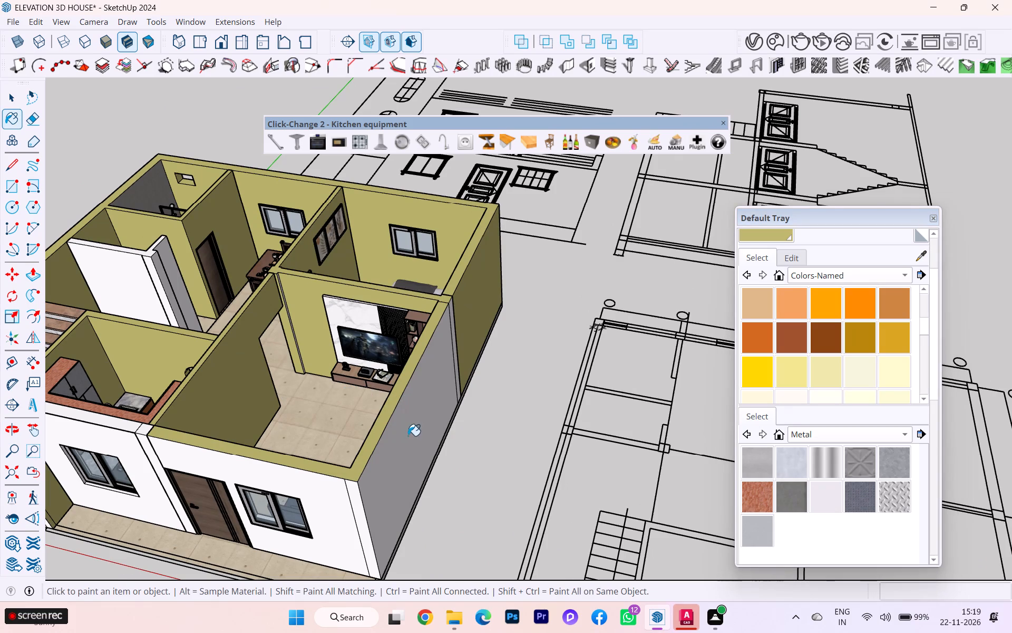
# Paint the outside face of the living room's side wall and the narrow column strip beside it khaki.
pyautogui.click(407, 436)
pyautogui.scroll(3, 459, 355)
pyautogui.scroll(5, 457, 304)
pyautogui.scroll(-1, 456, 304)
pyautogui.scroll(1, 456, 304)
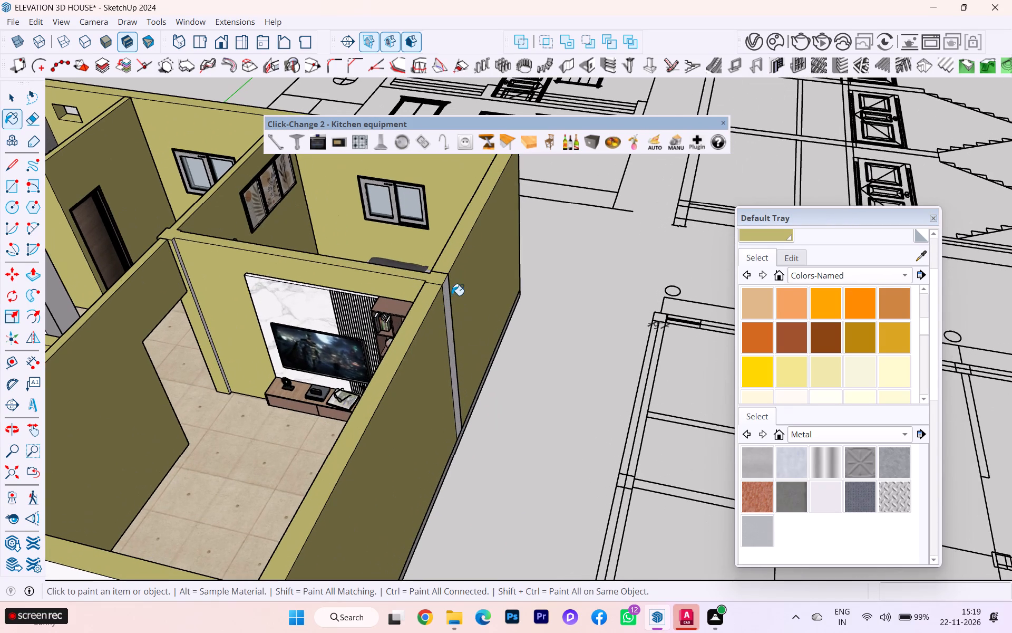
pyautogui.click(443, 302)
pyautogui.click(447, 300)
# Paint the house's front facade khaki, covering the living room and kitchen window walls and their column strips.
pyautogui.scroll(-9, 464, 296)
pyautogui.scroll(-1, 347, 485)
pyautogui.click(355, 459)
pyautogui.scroll(2, 386, 461)
pyautogui.click(376, 471)
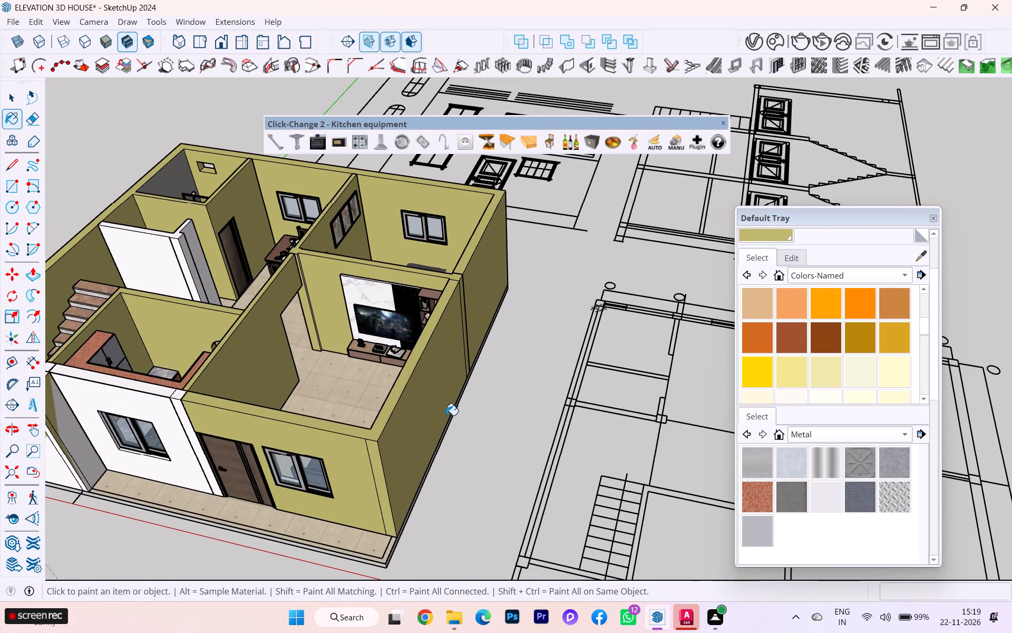
pyautogui.scroll(-3, 445, 415)
pyautogui.scroll(1, 449, 414)
pyautogui.scroll(4, 211, 439)
pyautogui.click(224, 377)
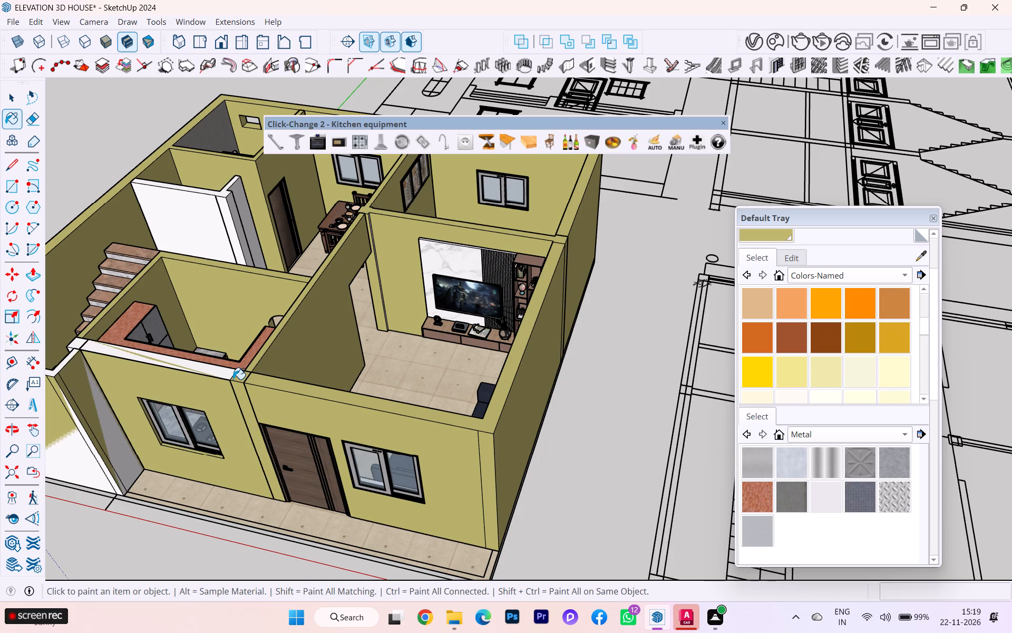
pyautogui.click(228, 372)
pyautogui.click(219, 374)
# Paint the top of the kitchen's front wall and the leftover white patch at the staircase corner khaki.
pyautogui.scroll(-5, 270, 366)
pyautogui.scroll(3, 203, 359)
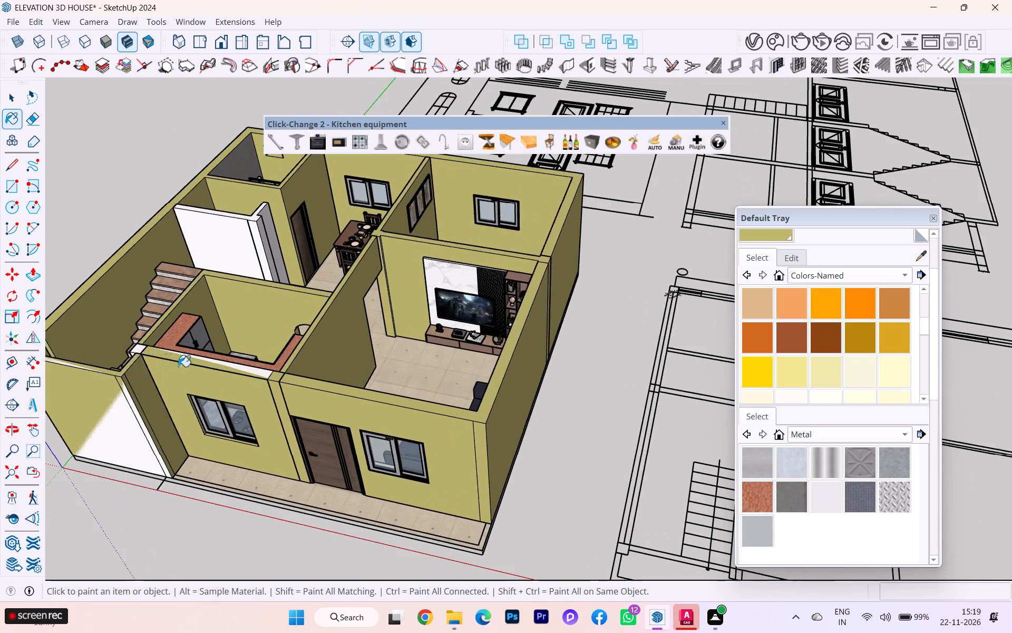
pyautogui.scroll(8, 140, 358)
pyautogui.scroll(-1, 140, 359)
pyautogui.scroll(1, 140, 359)
pyautogui.scroll(-3, 140, 359)
pyautogui.scroll(6, 140, 359)
pyautogui.scroll(-3, 231, 363)
pyautogui.moveTo(242, 343); pyautogui.dragTo(259, 316, button='middle')
pyautogui.scroll(1, 255, 322)
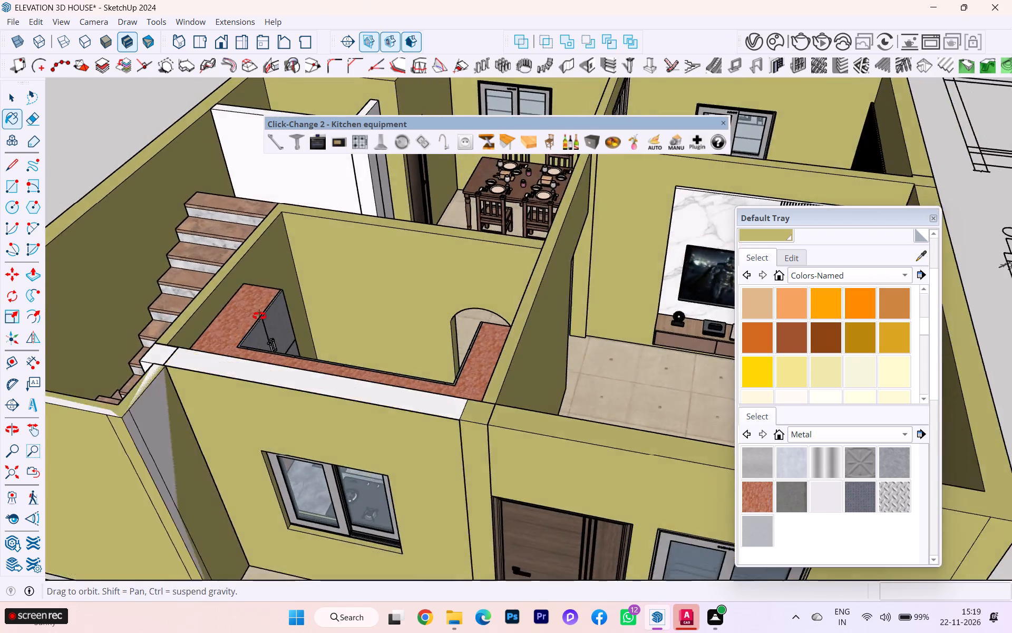
pyautogui.moveTo(259, 316); pyautogui.dragTo(275, 289, button='middle')
pyautogui.scroll(-7, 507, 275)
pyautogui.click(262, 416)
pyautogui.scroll(2, 261, 414)
pyautogui.scroll(-1, 261, 414)
pyautogui.scroll(2, 261, 414)
pyautogui.scroll(-1, 313, 379)
pyautogui.scroll(7, 389, 292)
pyautogui.scroll(-1, 389, 290)
pyautogui.scroll(8, 389, 290)
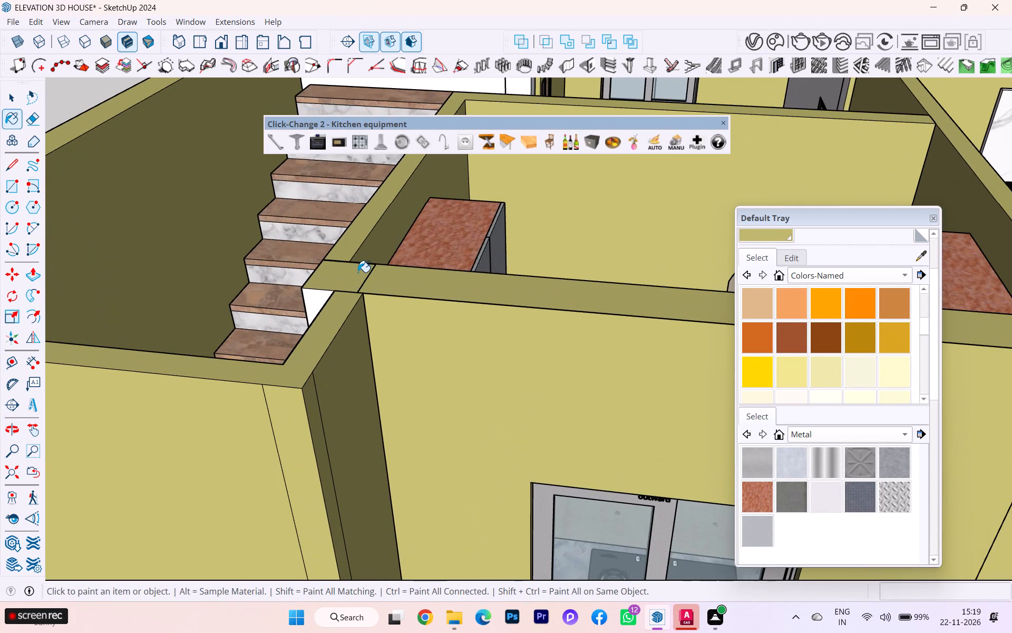
pyautogui.click(358, 273)
# Paint the L-shaped partition between the bathroom passage and the stairs with the same khaki colour.
pyautogui.scroll(-1, 325, 292)
pyautogui.moveTo(323, 293); pyautogui.dragTo(590, 302, button='middle')
pyautogui.scroll(-2, 475, 281)
pyautogui.scroll(1, 468, 281)
pyautogui.scroll(-3, 465, 281)
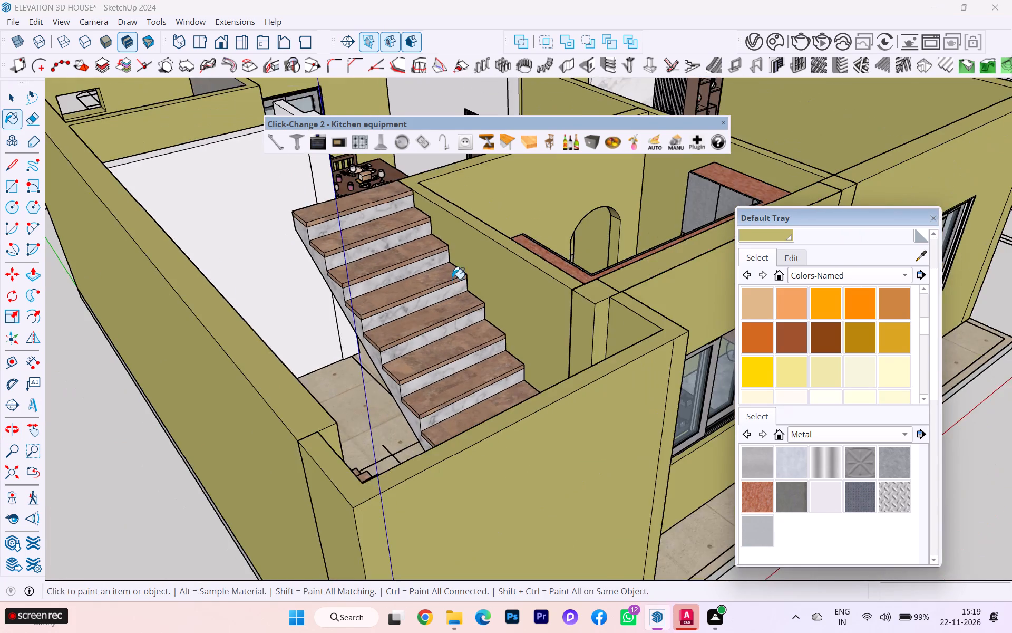
pyautogui.scroll(-3, 452, 279)
pyautogui.scroll(2, 452, 279)
pyautogui.scroll(-2, 451, 280)
pyautogui.scroll(1, 376, 285)
pyautogui.scroll(-2, 373, 285)
pyautogui.moveTo(351, 289); pyautogui.dragTo(681, 366, button='middle')
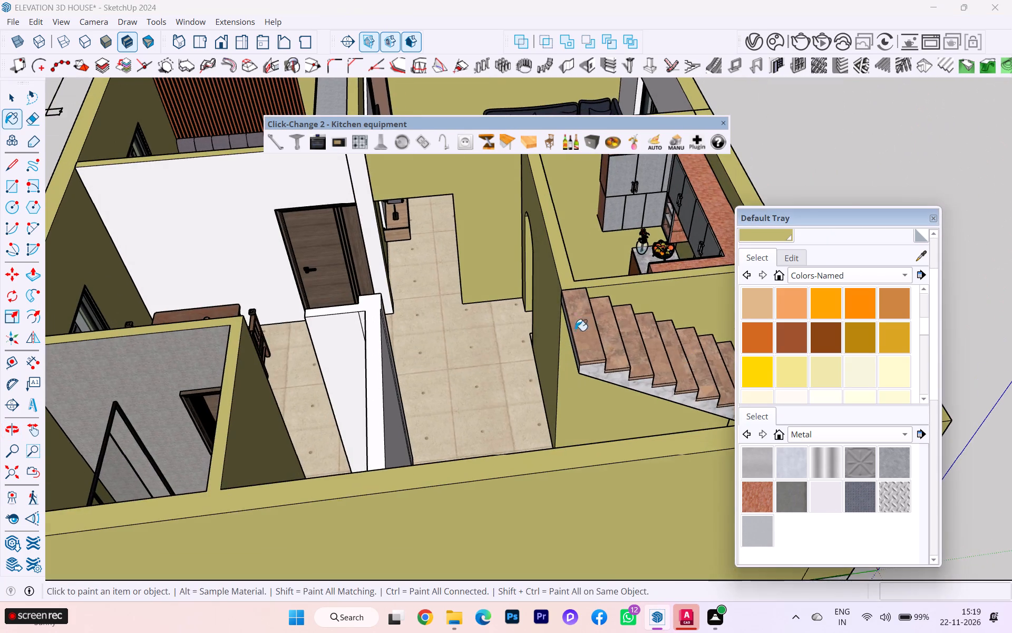
pyautogui.scroll(-5, 540, 331)
pyautogui.click(394, 340)
pyautogui.scroll(5, 402, 332)
pyautogui.click(406, 329)
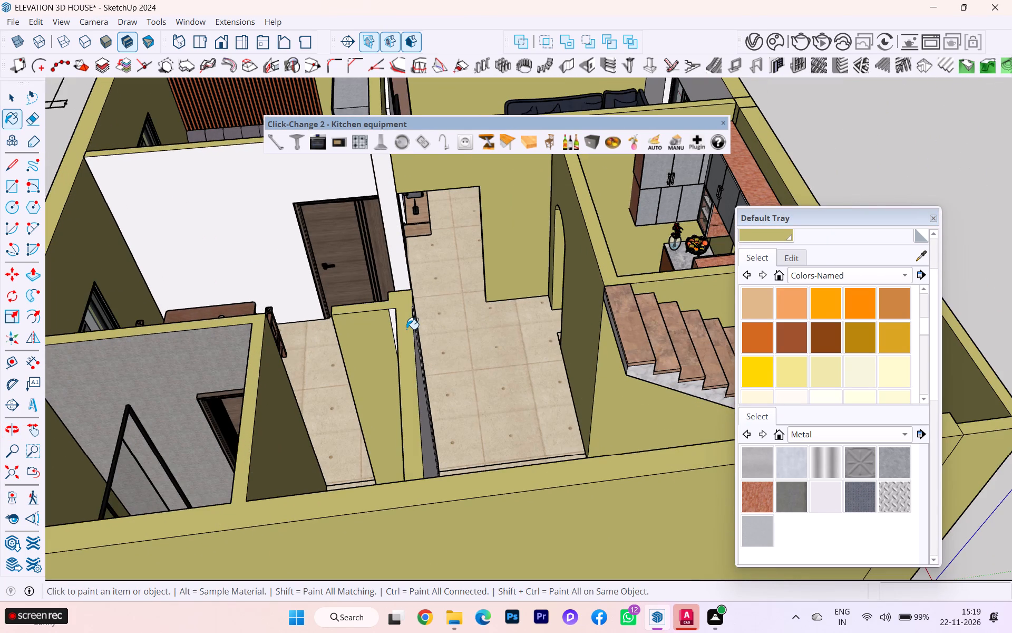
pyautogui.click(394, 323)
pyautogui.click(391, 316)
# Paint the dining-side wall around the bedroom door and its projecting end pillar khaki.
pyautogui.click(381, 196)
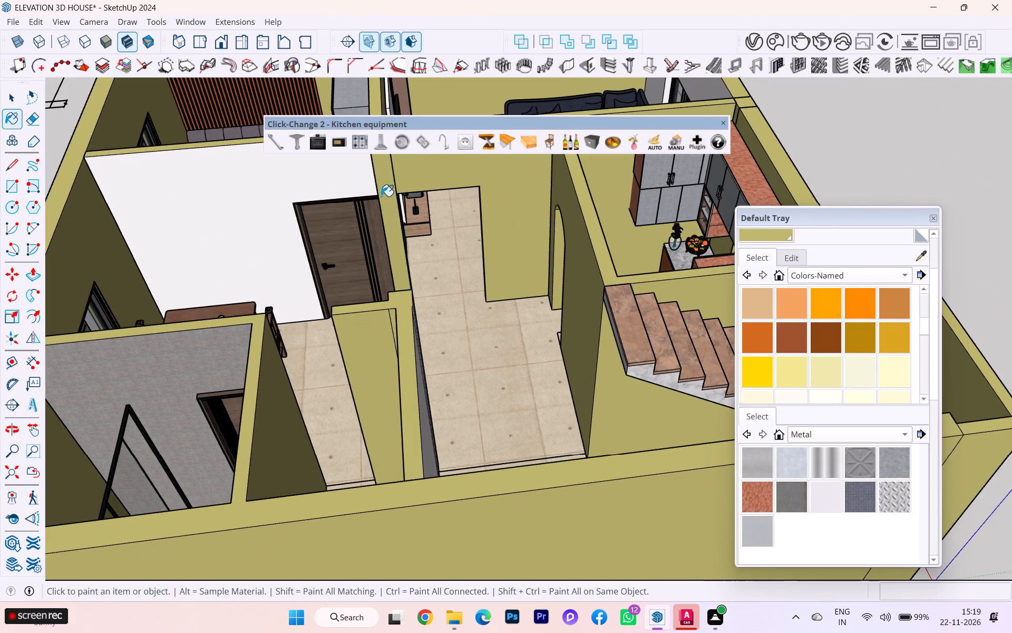
pyautogui.click(291, 175)
# Paint the stair-facing side and the remaining grey end strip of the passage partition khaki.
pyautogui.scroll(-8, 250, 188)
pyautogui.scroll(5, 517, 269)
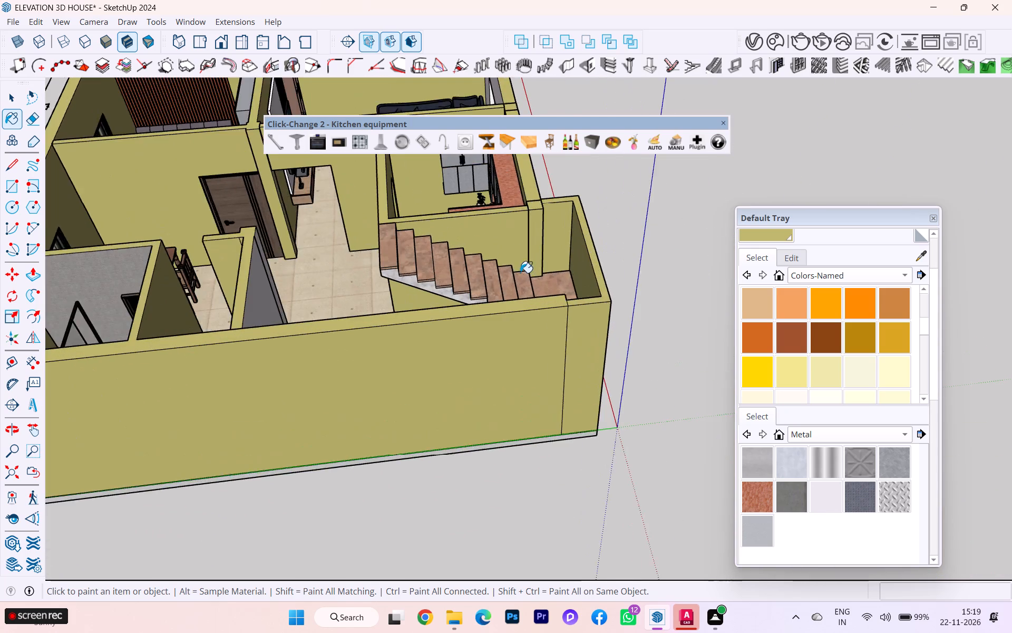
pyautogui.scroll(-1, 440, 304)
pyautogui.moveTo(404, 343); pyautogui.dragTo(416, 519, button='middle')
pyautogui.scroll(1, 401, 292)
pyautogui.scroll(2, 192, 169)
pyautogui.scroll(-1, 251, 208)
pyautogui.scroll(-1, 396, 216)
pyautogui.click(301, 464)
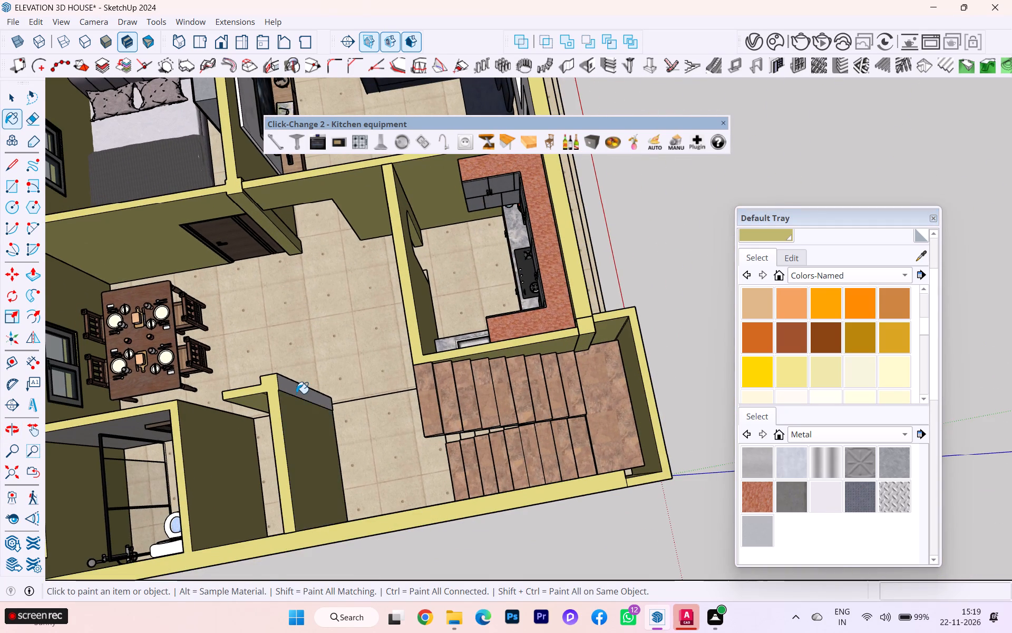
pyautogui.scroll(5, 289, 386)
pyautogui.click(289, 386)
# Examine the whole floor from above to check the wall colouring in every room.
pyautogui.scroll(-4, 358, 383)
pyautogui.moveTo(417, 376); pyautogui.dragTo(404, 370, button='middle')
pyautogui.scroll(-1, 400, 459)
pyautogui.scroll(2, 400, 459)
pyautogui.scroll(-3, 400, 459)
pyautogui.scroll(4, 400, 462)
pyautogui.scroll(-3, 417, 396)
pyautogui.scroll(1, 433, 405)
pyautogui.scroll(-2, 465, 448)
pyautogui.scroll(1, 466, 449)
pyautogui.scroll(-1, 466, 449)
pyautogui.scroll(1, 468, 439)
pyautogui.scroll(-3, 468, 440)
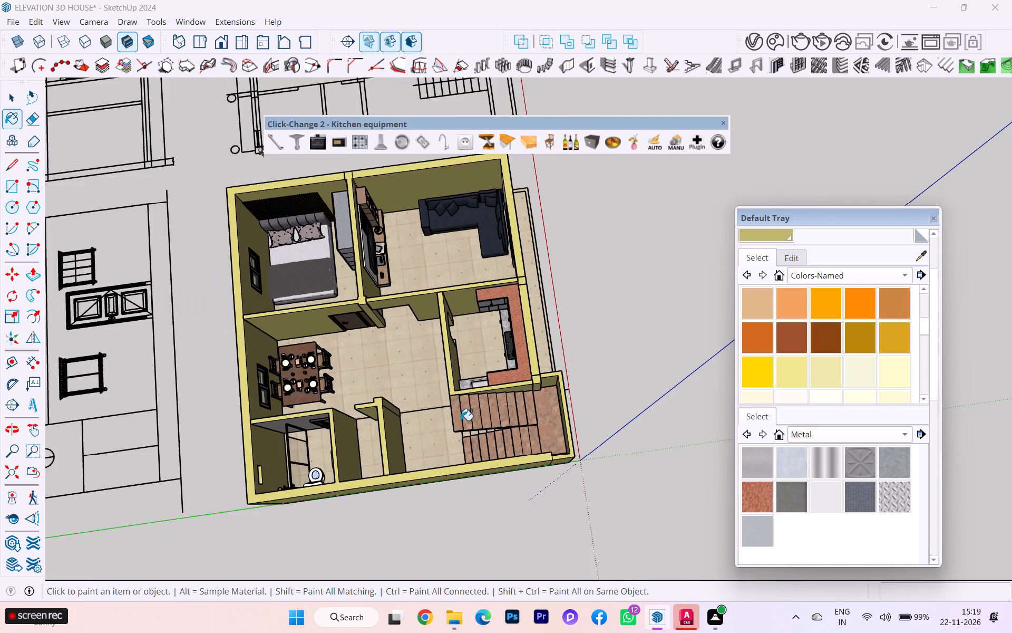
pyautogui.scroll(2, 405, 313)
pyautogui.scroll(4, 535, 335)
pyautogui.scroll(-2, 562, 348)
pyautogui.scroll(1, 577, 353)
pyautogui.scroll(-4, 581, 355)
pyautogui.scroll(1, 613, 361)
pyautogui.moveTo(586, 379); pyautogui.dragTo(601, 408, button='middle')
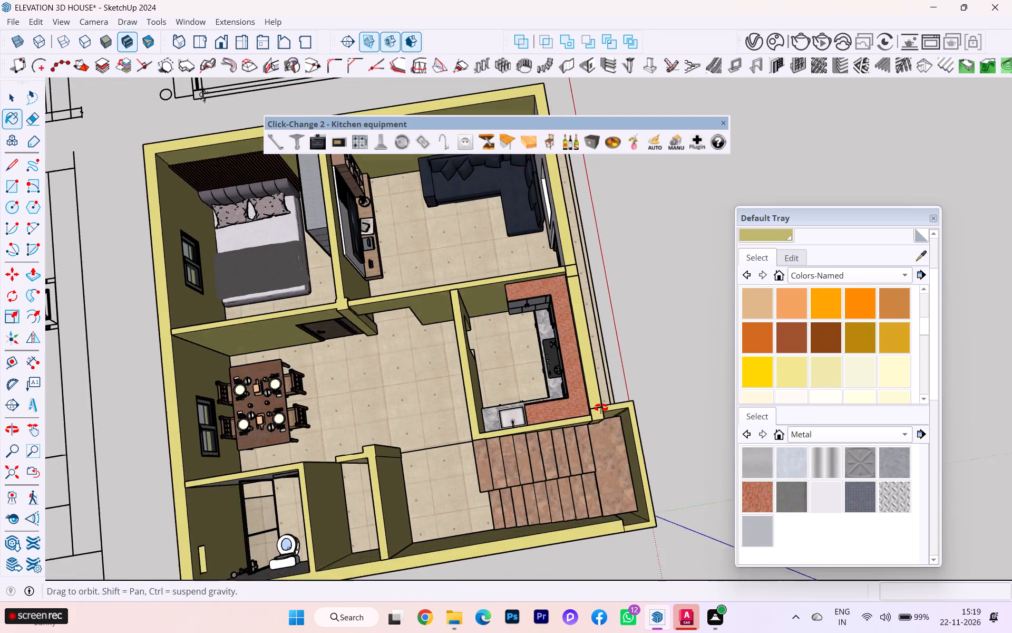
pyautogui.moveTo(601, 408); pyautogui.dragTo(580, 449, button='middle')
# Examine the kitchen's walls, cabinets and window area up close and from the dining side.
pyautogui.scroll(6, 561, 404)
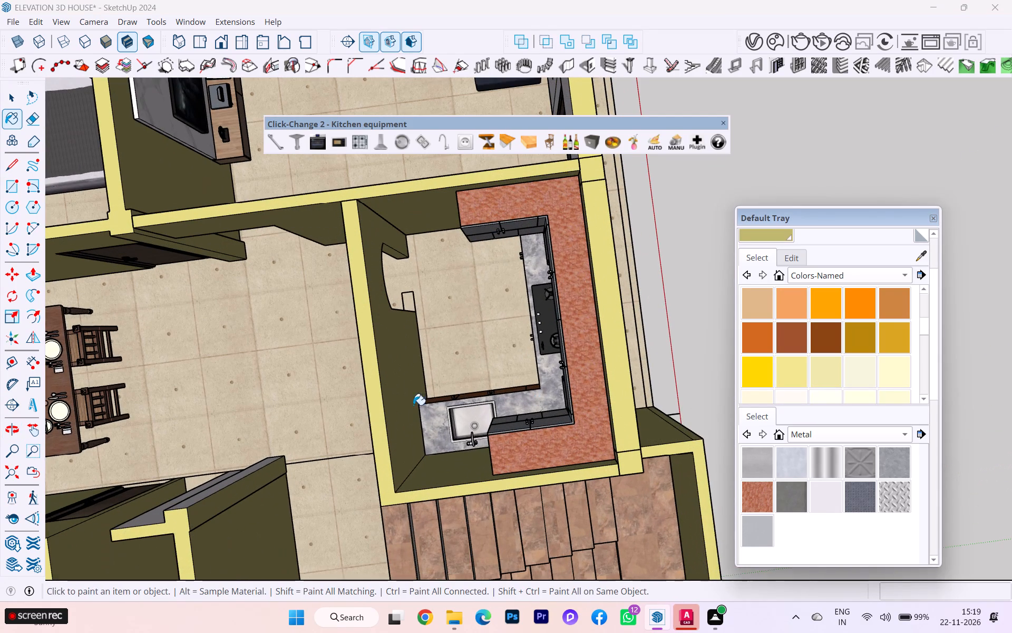
pyautogui.moveTo(417, 375); pyautogui.dragTo(637, 218, button='middle')
pyautogui.scroll(-2, 518, 308)
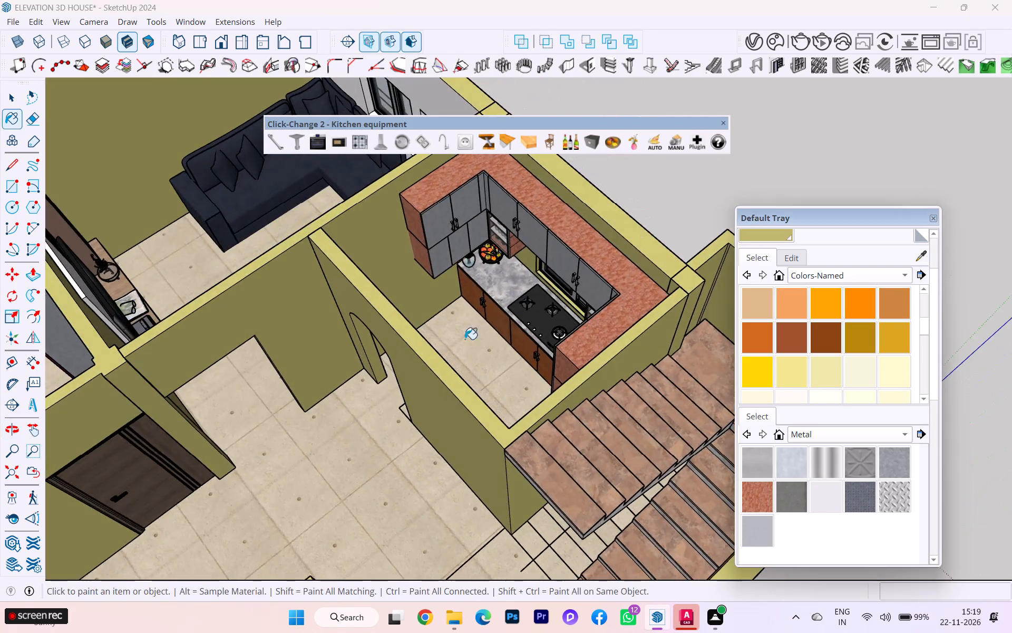
pyautogui.scroll(-1, 465, 339)
pyautogui.moveTo(451, 336); pyautogui.dragTo(678, 210, button='middle')
pyautogui.scroll(-3, 547, 233)
pyautogui.moveTo(458, 265); pyautogui.dragTo(460, 270, button='middle')
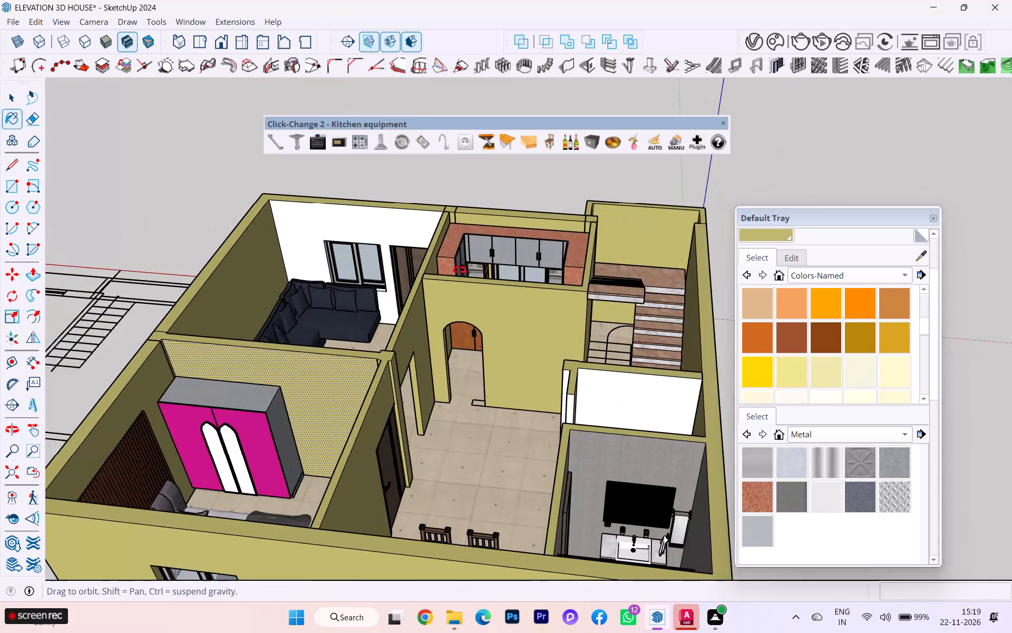
pyautogui.moveTo(460, 270); pyautogui.dragTo(539, 400, button='middle')
pyautogui.scroll(6, 528, 224)
pyautogui.scroll(-2, 528, 224)
pyautogui.scroll(3, 528, 224)
pyautogui.scroll(1, 565, 260)
pyautogui.scroll(-2, 565, 260)
pyautogui.scroll(2, 565, 260)
pyautogui.scroll(-1, 565, 260)
pyautogui.scroll(2, 565, 260)
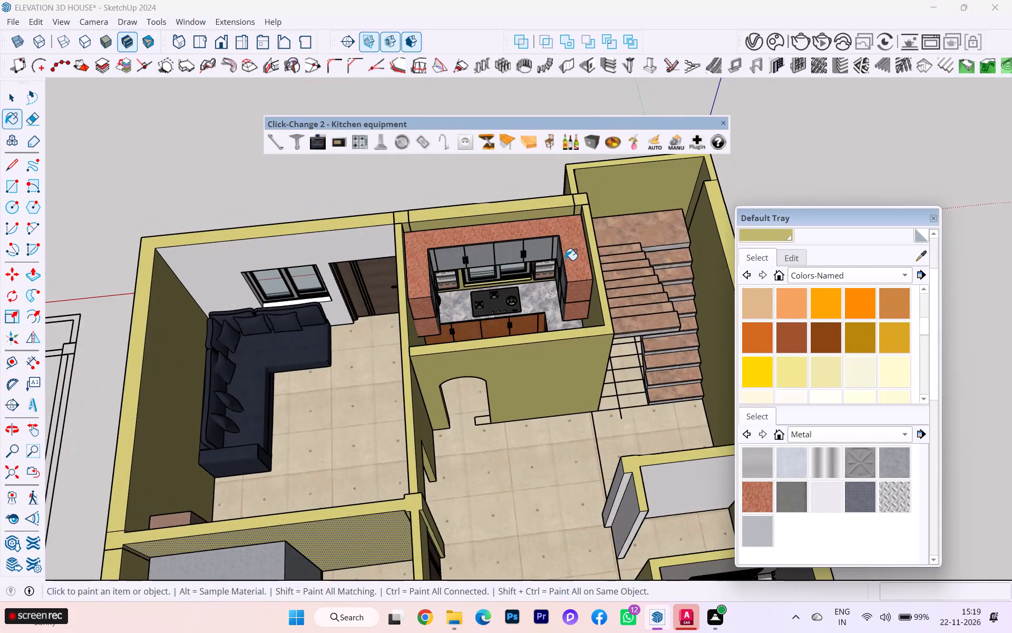
pyautogui.scroll(1, 565, 260)
pyautogui.scroll(-1, 567, 265)
pyautogui.scroll(1, 567, 265)
pyautogui.scroll(-1, 567, 265)
pyautogui.scroll(6, 567, 265)
pyautogui.scroll(-4, 567, 265)
pyautogui.scroll(12, 567, 265)
pyautogui.moveTo(574, 288); pyautogui.dragTo(562, 197, button='middle')
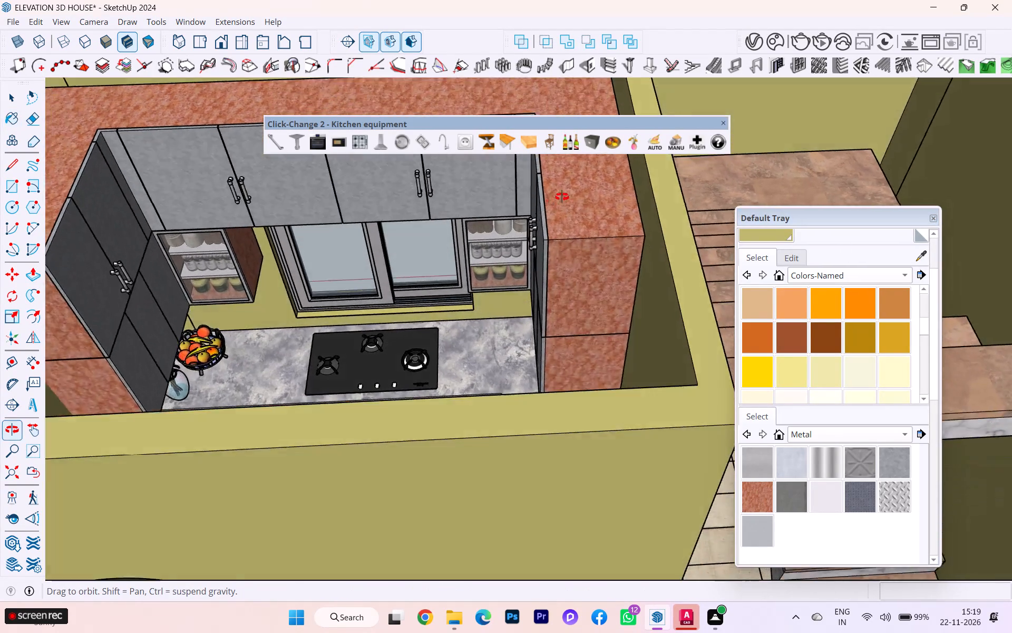
pyautogui.moveTo(562, 197); pyautogui.dragTo(537, 210, button='middle')
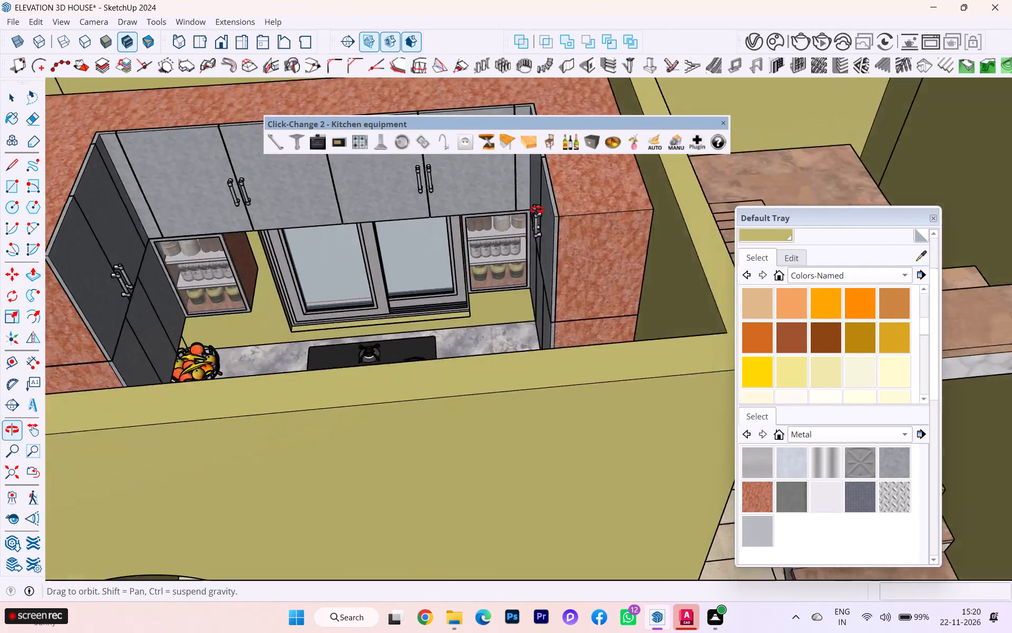
pyautogui.moveTo(537, 210); pyautogui.dragTo(582, 214, button='middle')
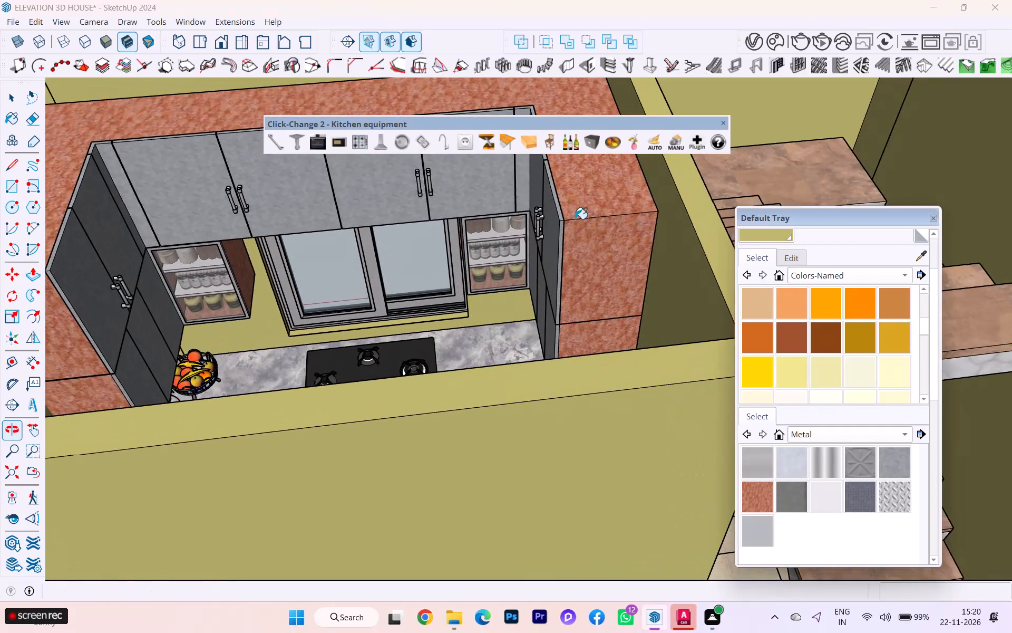
pyautogui.scroll(-6, 527, 238)
pyautogui.scroll(2, 515, 250)
pyautogui.scroll(-4, 526, 246)
pyautogui.scroll(1, 532, 249)
pyautogui.scroll(-4, 532, 249)
pyautogui.scroll(1, 519, 269)
pyautogui.scroll(-3, 519, 269)
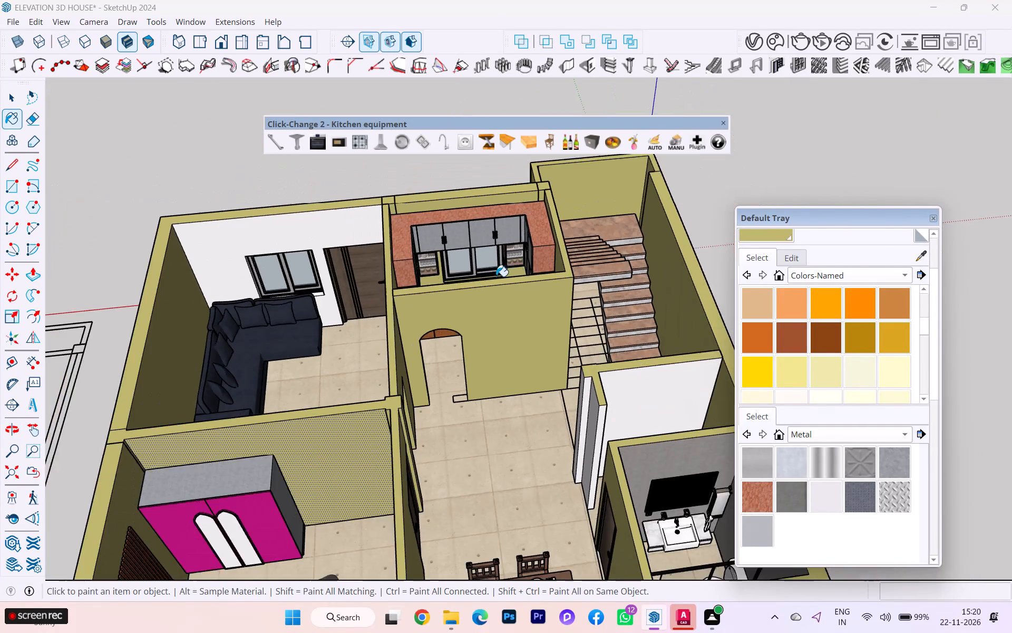
pyautogui.scroll(-6, 496, 276)
# Paint the inside of the living room's front wall and the window sill behind the sofa khaki.
pyautogui.moveTo(458, 289); pyautogui.dragTo(474, 429, button='middle')
pyautogui.scroll(-1, 425, 371)
pyautogui.scroll(1, 425, 371)
pyautogui.scroll(-1, 425, 371)
pyautogui.scroll(3, 425, 371)
pyautogui.scroll(1, 373, 365)
pyautogui.scroll(-1, 373, 365)
pyautogui.scroll(9, 373, 365)
pyautogui.scroll(-6, 374, 359)
pyautogui.scroll(1, 200, 341)
pyautogui.scroll(-2, 200, 341)
pyautogui.moveTo(220, 337); pyautogui.dragTo(301, 333, button='middle')
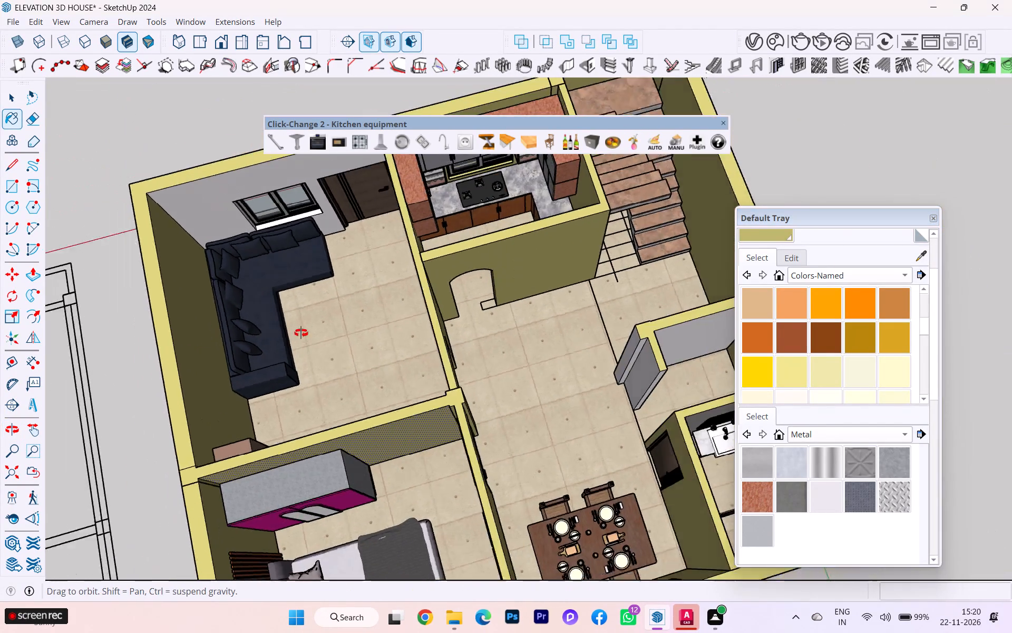
pyautogui.moveTo(301, 333); pyautogui.dragTo(438, 313, button='middle')
pyautogui.click(161, 367)
pyautogui.scroll(5, 308, 324)
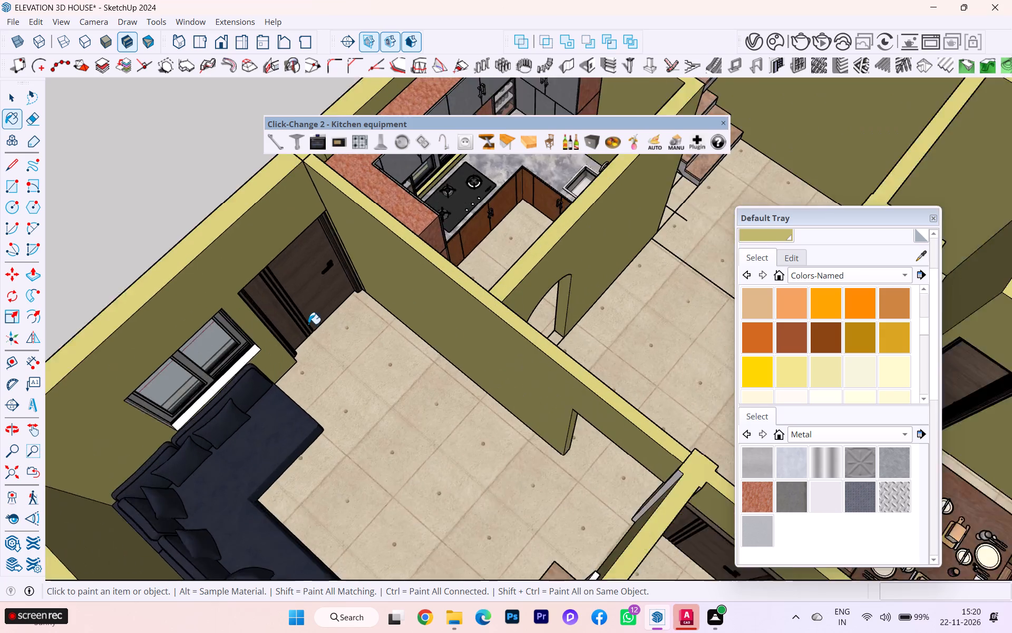
pyautogui.scroll(4, 232, 373)
pyautogui.click(222, 372)
pyautogui.scroll(4, 242, 306)
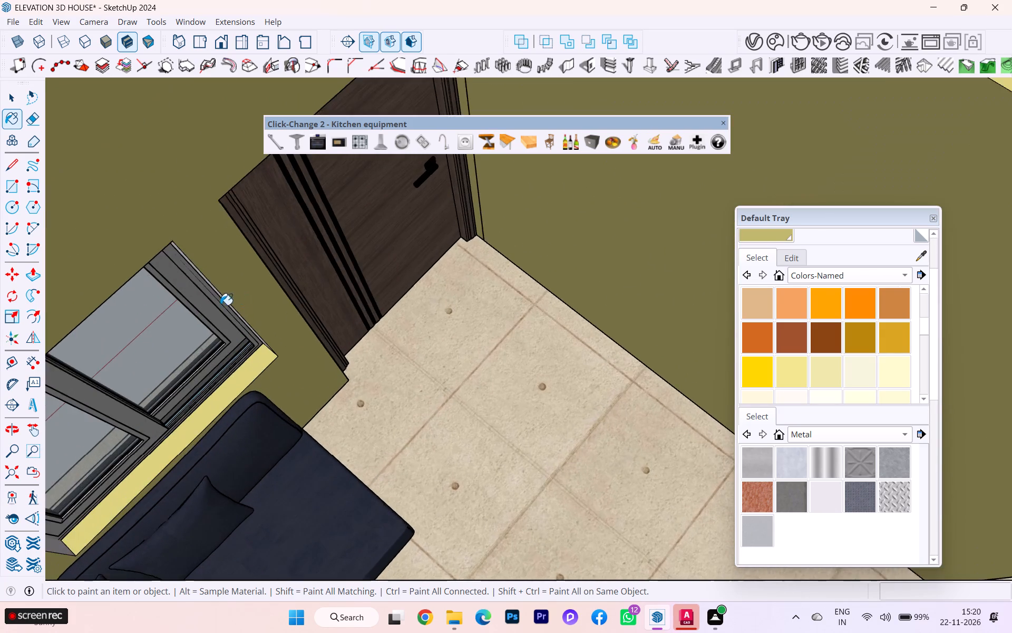
# Paint the remaining side reveals of the living room window behind the sofa khaki.
pyautogui.scroll(-1, 213, 304)
pyautogui.moveTo(219, 300); pyautogui.dragTo(319, 151, button='middle')
pyautogui.click(234, 256)
pyautogui.scroll(-3, 336, 247)
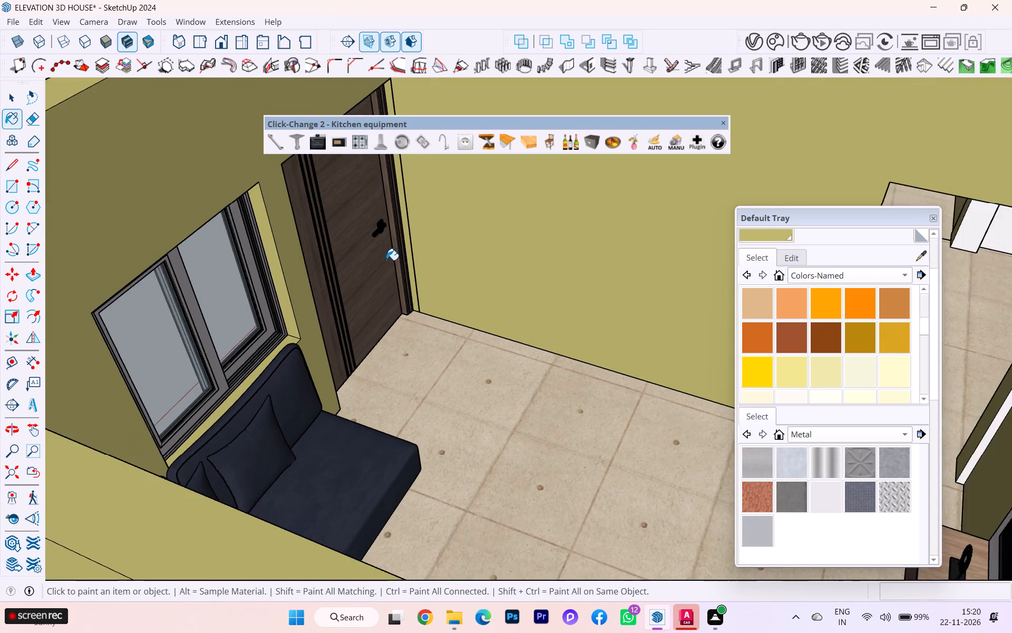
pyautogui.scroll(-2, 384, 266)
pyautogui.moveTo(308, 293); pyautogui.dragTo(0, 328, button='middle')
pyautogui.scroll(5, 173, 206)
pyautogui.scroll(2, 244, 173)
pyautogui.scroll(-1, 244, 173)
pyautogui.scroll(1, 245, 173)
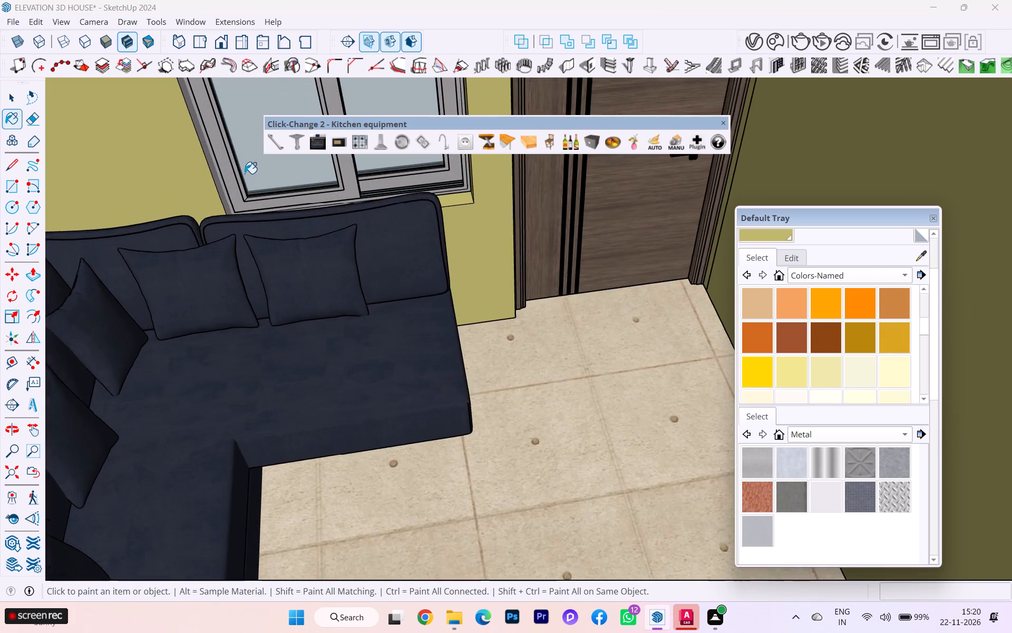
pyautogui.scroll(1, 245, 174)
pyautogui.scroll(-2, 238, 183)
pyautogui.scroll(6, 238, 183)
pyautogui.scroll(-3, 224, 184)
pyautogui.scroll(2, 223, 185)
pyautogui.click(210, 195)
pyautogui.scroll(1, 212, 204)
pyautogui.scroll(-1, 213, 205)
pyautogui.scroll(1, 215, 206)
pyautogui.scroll(-7, 215, 206)
pyautogui.scroll(1, 411, 268)
pyautogui.scroll(-1, 411, 270)
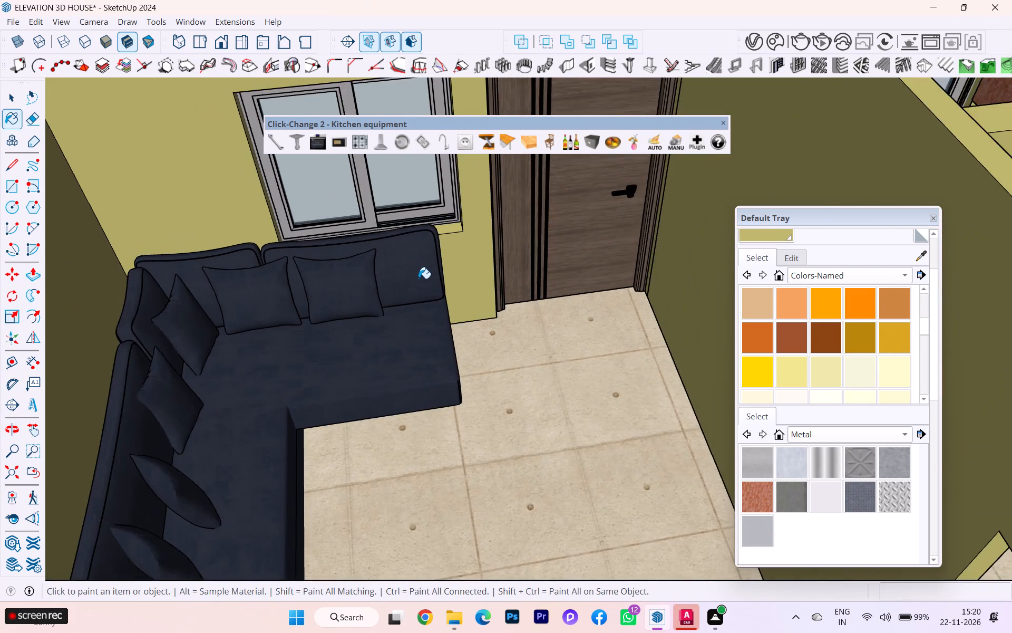
# Paint the bedroom wall behind the magenta wardrobe khaki and clear the selection.
pyautogui.scroll(-2, 419, 279)
pyautogui.scroll(3, 423, 285)
pyautogui.scroll(-9, 423, 285)
pyautogui.moveTo(322, 286); pyautogui.dragTo(550, 186, button='middle')
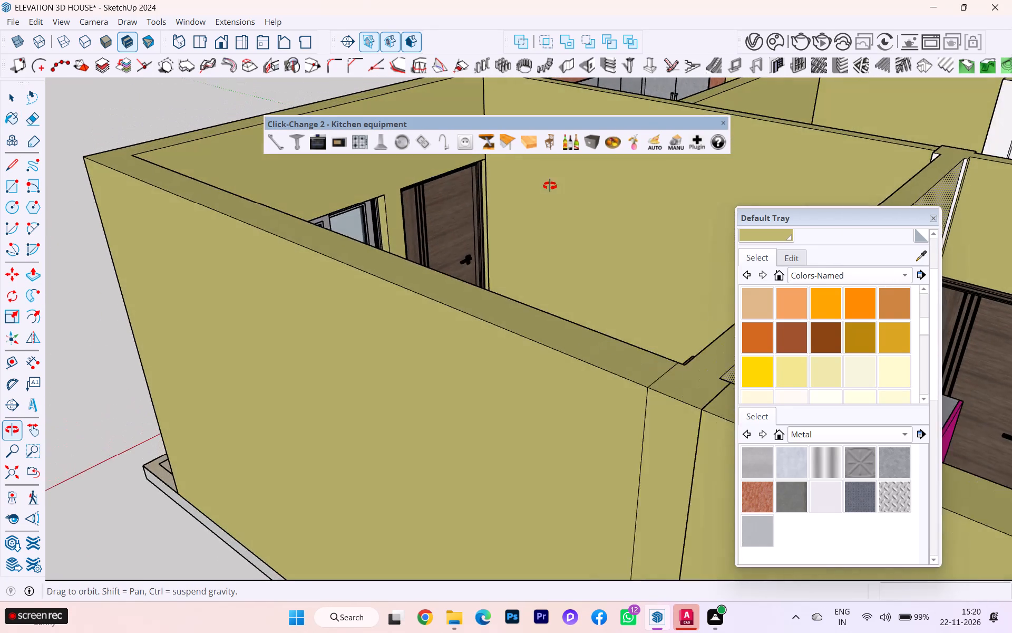
pyautogui.moveTo(550, 186); pyautogui.dragTo(550, 191, button='middle')
pyautogui.scroll(-8, 80, 214)
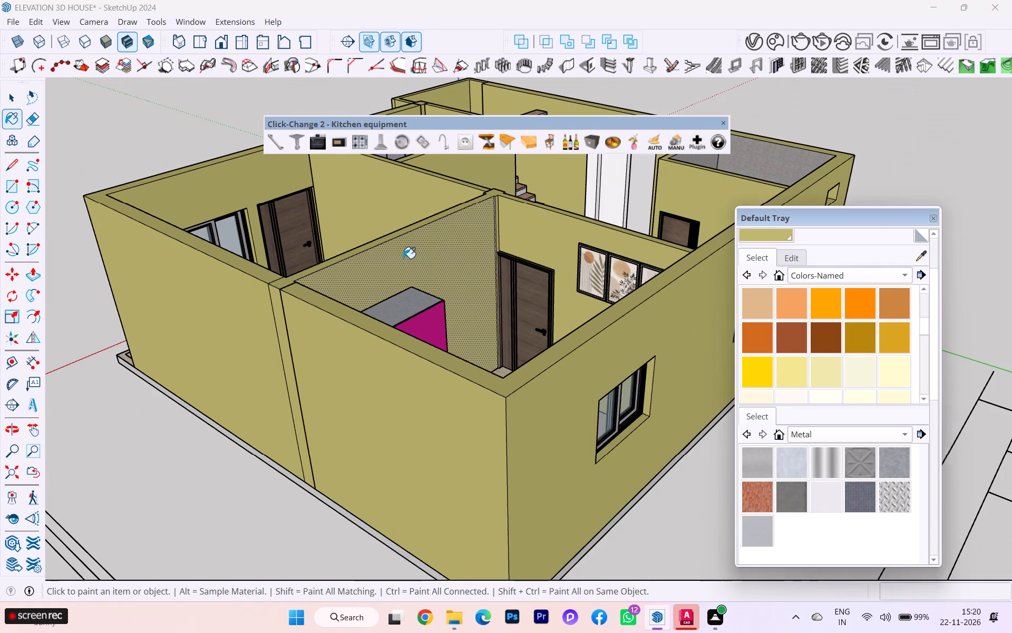
pyautogui.click(403, 258)
pyautogui.scroll(7, 451, 261)
pyautogui.scroll(-2, 458, 261)
pyautogui.scroll(1, 458, 261)
pyautogui.moveTo(458, 261); pyautogui.dragTo(370, 333, button='middle')
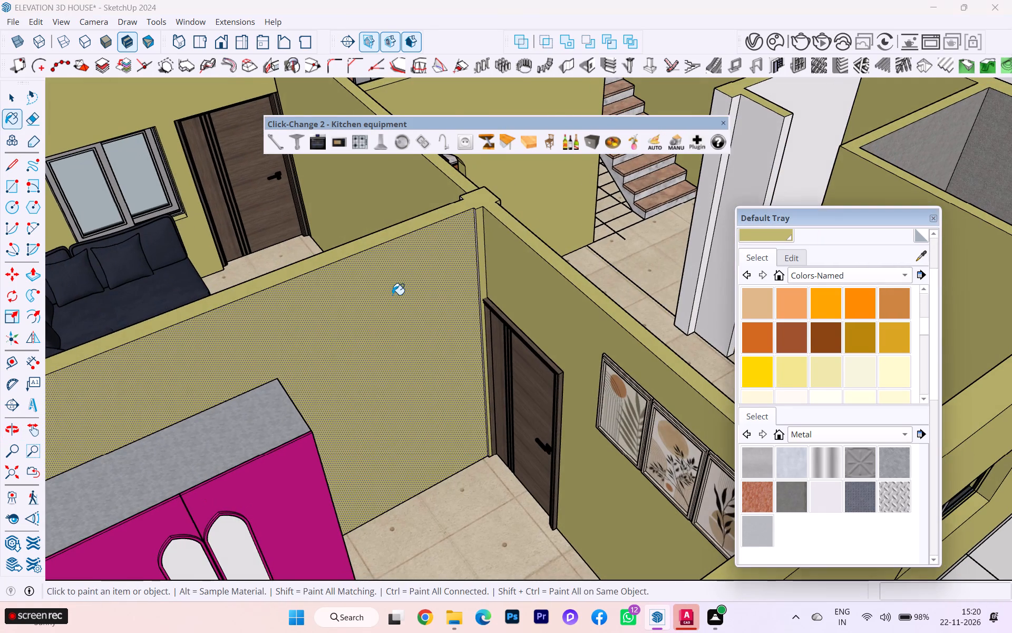
pyautogui.click(392, 295)
pyautogui.scroll(-1, 431, 288)
pyautogui.scroll(1, 432, 288)
pyautogui.scroll(-6, 432, 288)
pyautogui.click(12, 99)
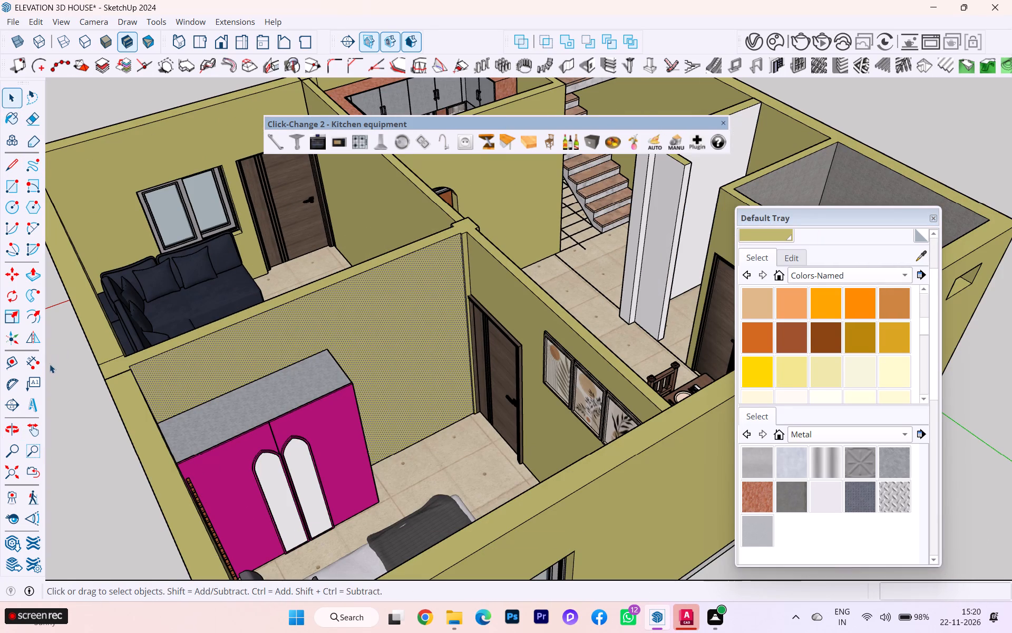
pyautogui.click(50, 364)
# Sample the khaki from a painted wall and paint the white passage wall and the white partition end beside the stairs.
pyautogui.scroll(-3, 334, 367)
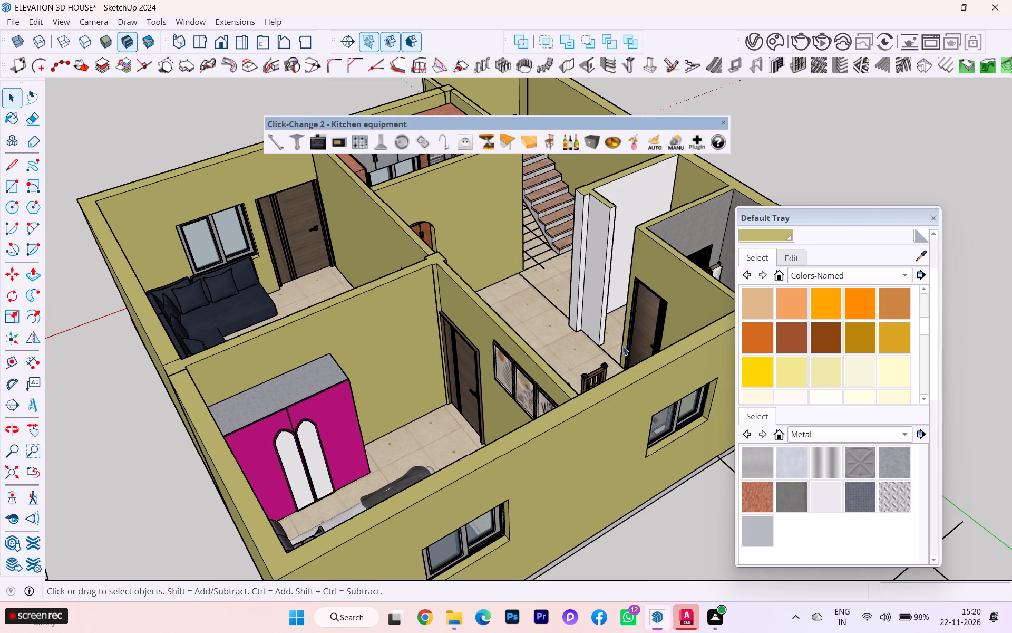
pyautogui.click(927, 254)
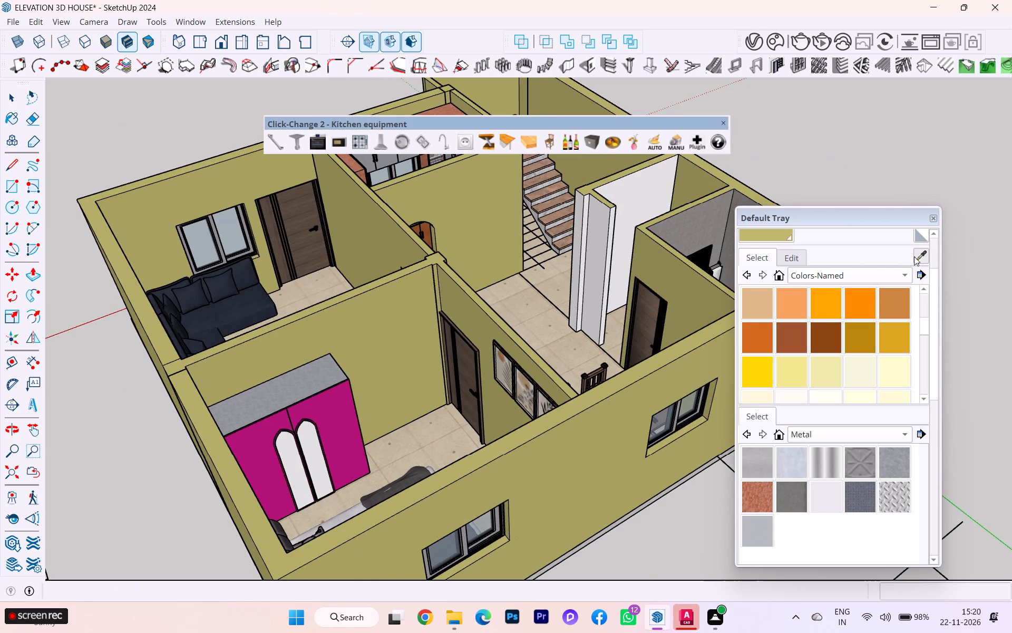
pyautogui.click(518, 215)
pyautogui.click(505, 215)
pyautogui.click(650, 204)
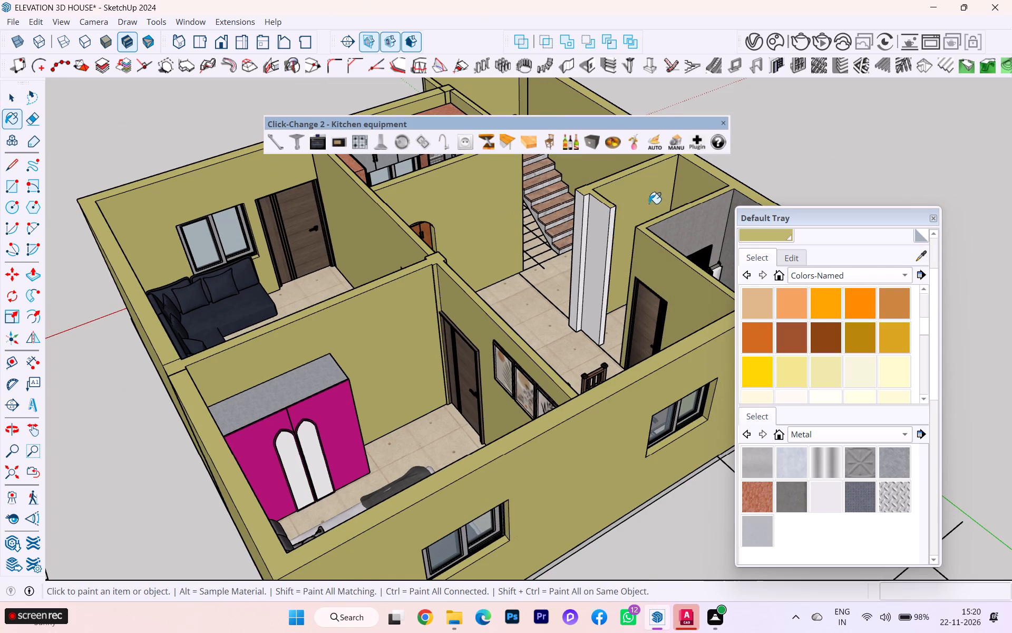
pyautogui.click(600, 222)
pyautogui.click(614, 215)
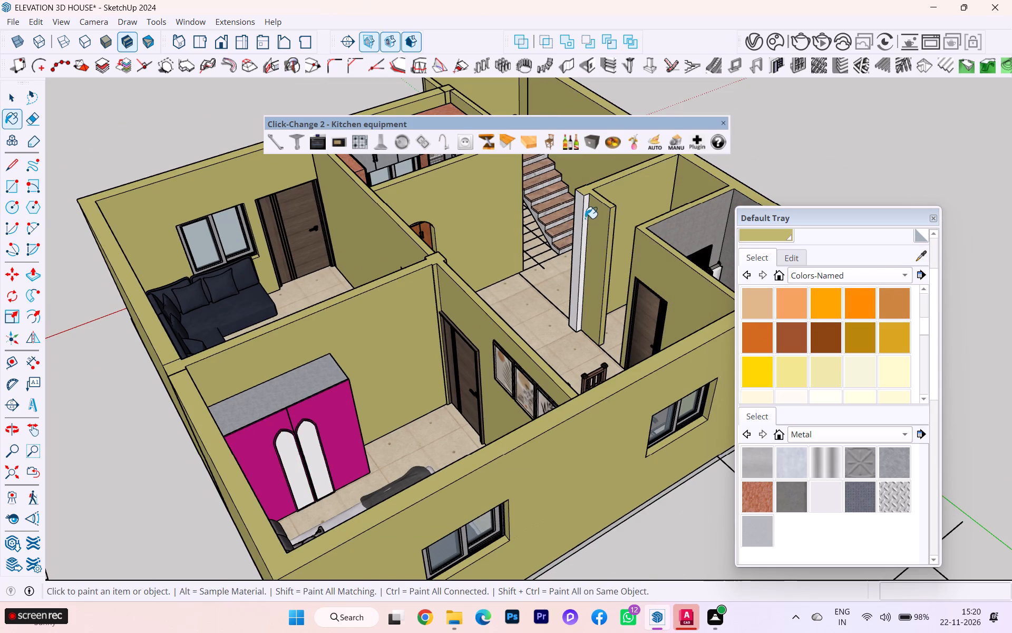
pyautogui.click(585, 218)
pyautogui.click(580, 210)
# Paint the narrow white strip at the living room corner beside the TV wall khaki.
pyautogui.scroll(-2, 571, 211)
pyautogui.scroll(1, 538, 232)
pyautogui.moveTo(530, 239); pyautogui.dragTo(644, 245, button='middle')
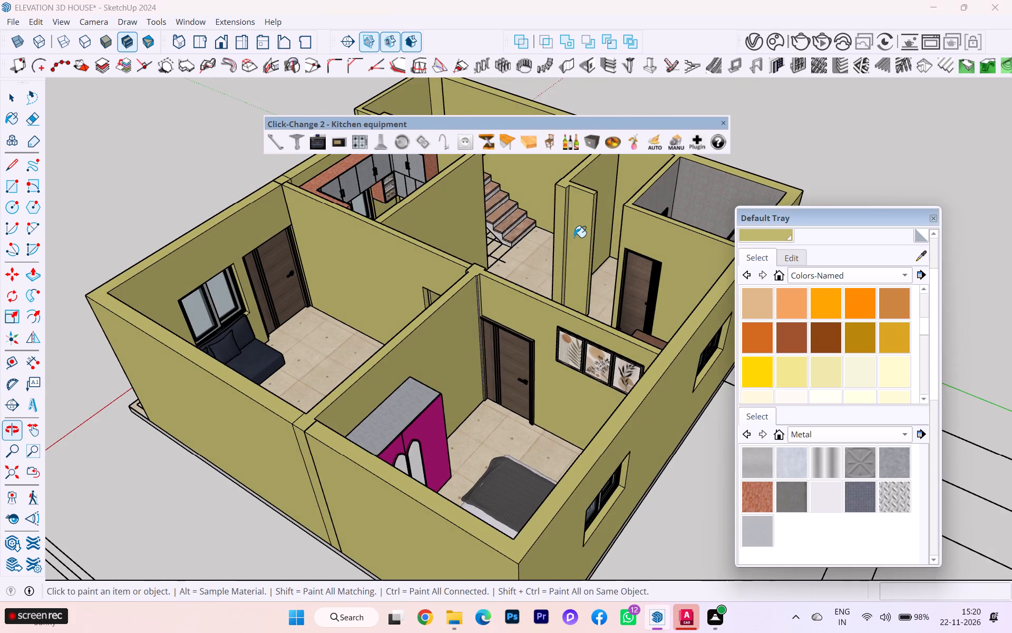
pyautogui.moveTo(546, 242); pyautogui.dragTo(881, 291, button='middle')
pyautogui.scroll(7, 566, 313)
pyautogui.scroll(-1, 536, 305)
pyautogui.scroll(2, 536, 305)
pyautogui.click(553, 282)
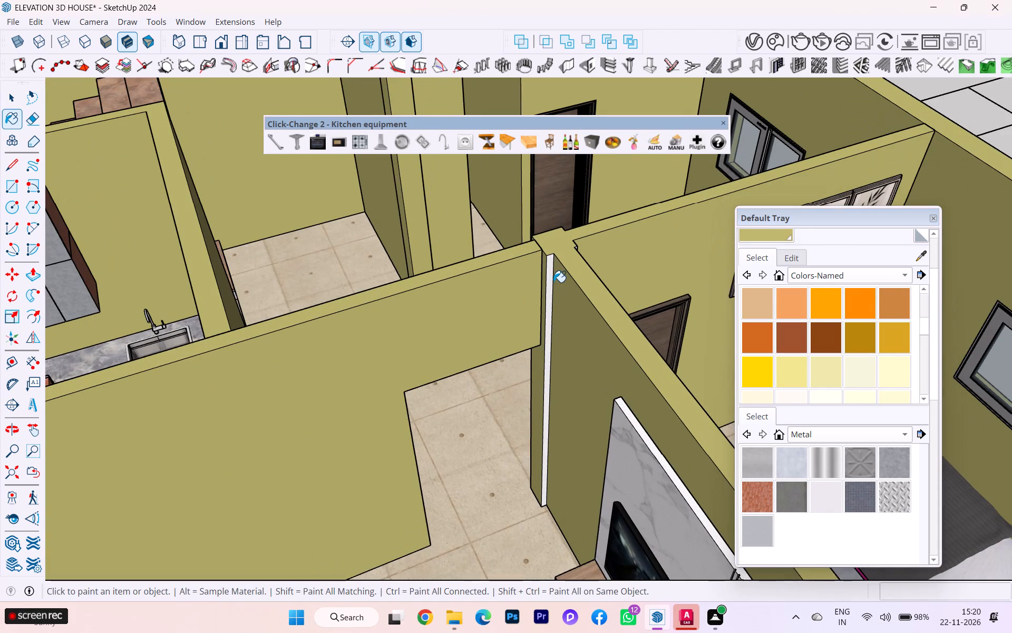
pyautogui.click(549, 284)
# Examine the house's front elevation and open rooms from outside to check the khaki walls.
pyautogui.scroll(-10, 552, 283)
pyautogui.scroll(-5, 414, 311)
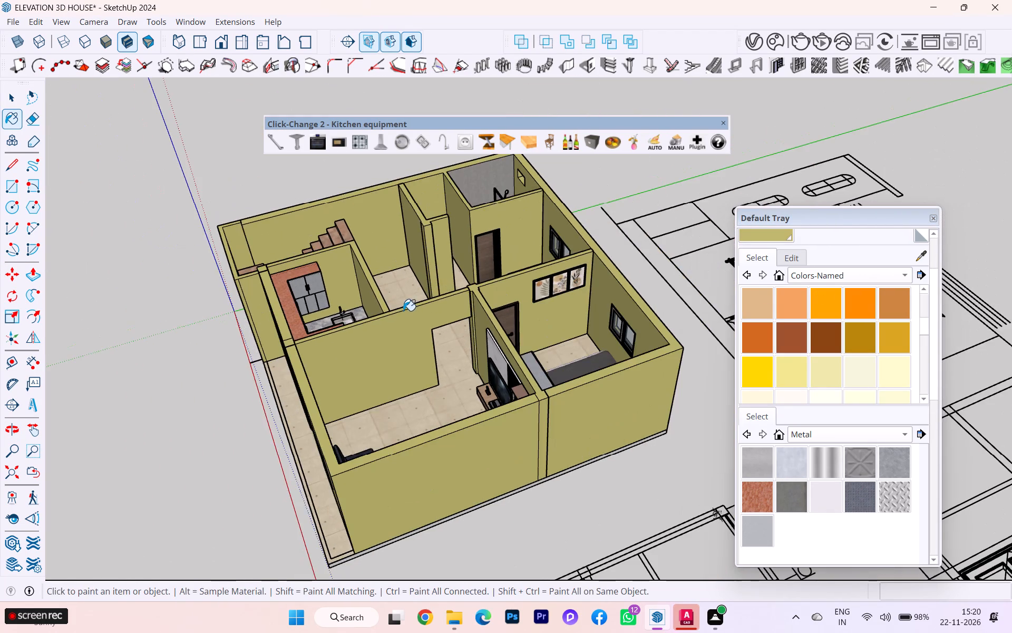
pyautogui.moveTo(403, 310); pyautogui.dragTo(371, 194, button='middle')
pyautogui.scroll(-2, 308, 365)
pyautogui.moveTo(304, 367); pyautogui.dragTo(678, 383, button='middle')
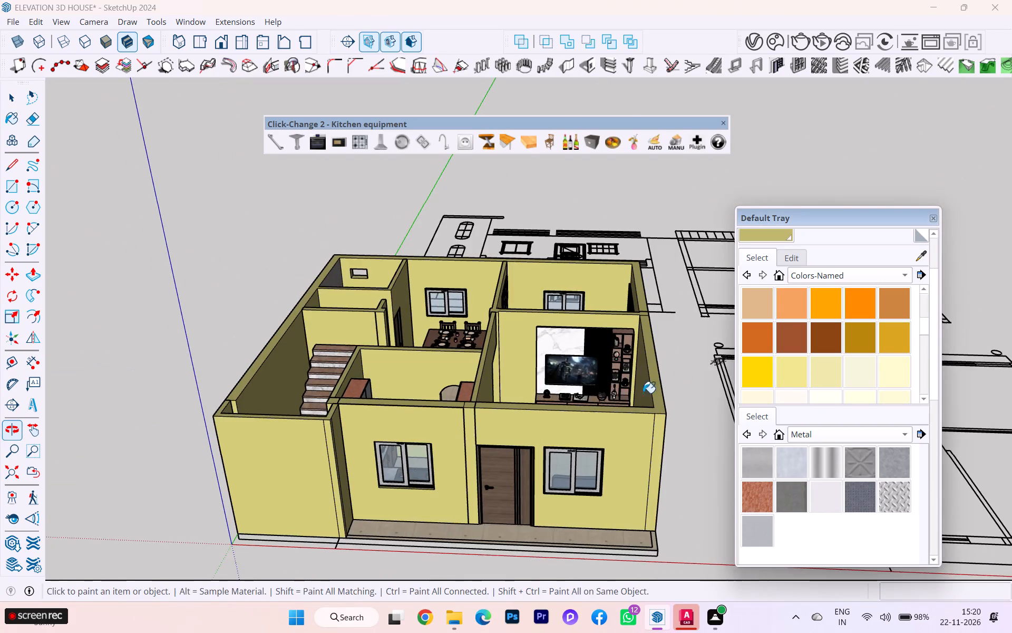
pyautogui.scroll(5, 435, 457)
pyautogui.scroll(-1, 419, 458)
pyautogui.moveTo(414, 454); pyautogui.dragTo(485, 349, button='middle')
pyautogui.scroll(-3, 369, 379)
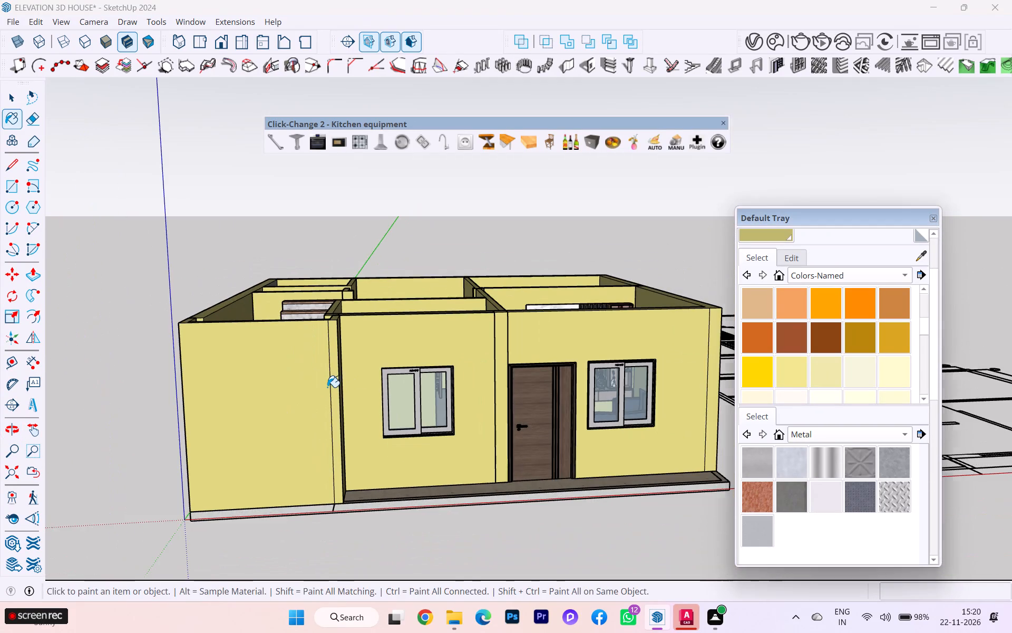
pyautogui.moveTo(327, 387); pyautogui.dragTo(340, 450, button='middle')
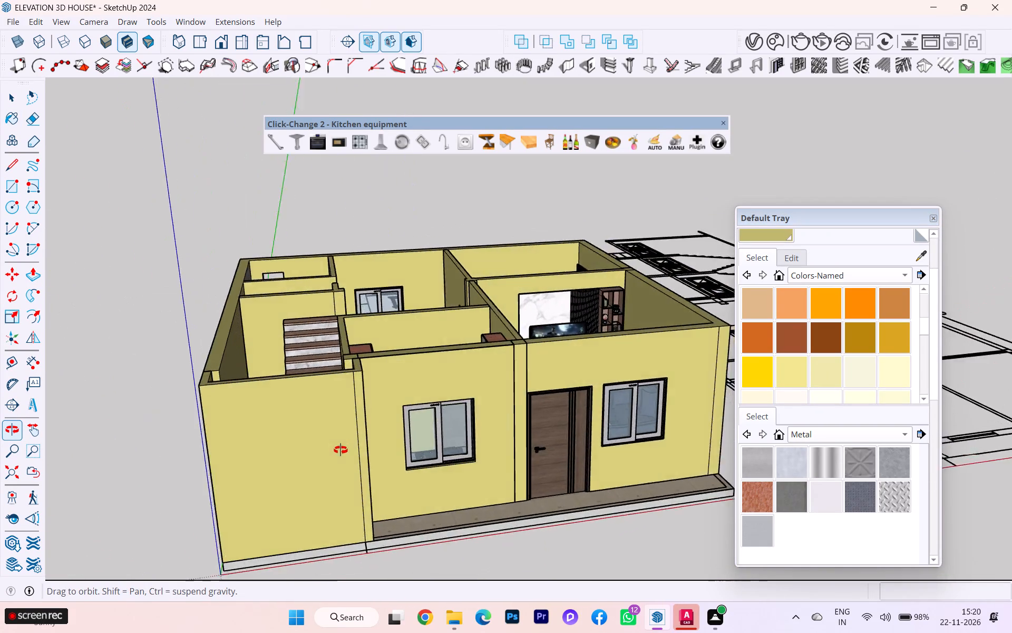
pyautogui.moveTo(340, 450); pyautogui.dragTo(303, 487, button='middle')
pyautogui.scroll(-1, 550, 398)
pyautogui.moveTo(553, 401); pyautogui.dragTo(541, 450, button='middle')
pyautogui.scroll(3, 626, 314)
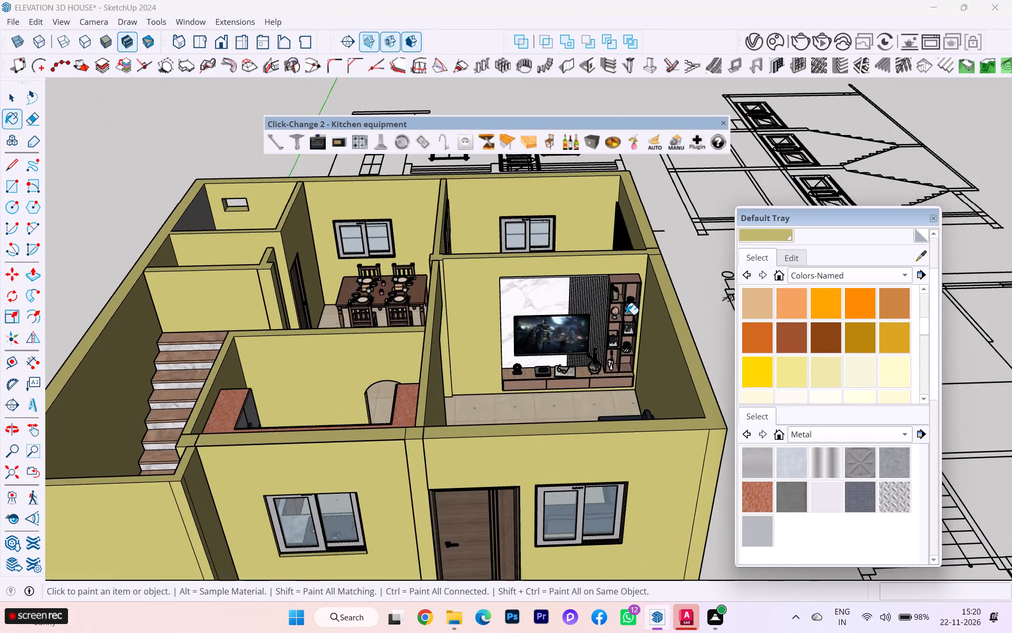
# Examine the living room's TV wall, marble panel, shelving and console up close and from an angle.
pyautogui.scroll(8, 619, 321)
pyautogui.scroll(-2, 614, 326)
pyautogui.scroll(6, 614, 326)
pyautogui.scroll(-1, 618, 321)
pyautogui.scroll(5, 618, 321)
pyautogui.moveTo(602, 330); pyautogui.dragTo(602, 327, button='middle')
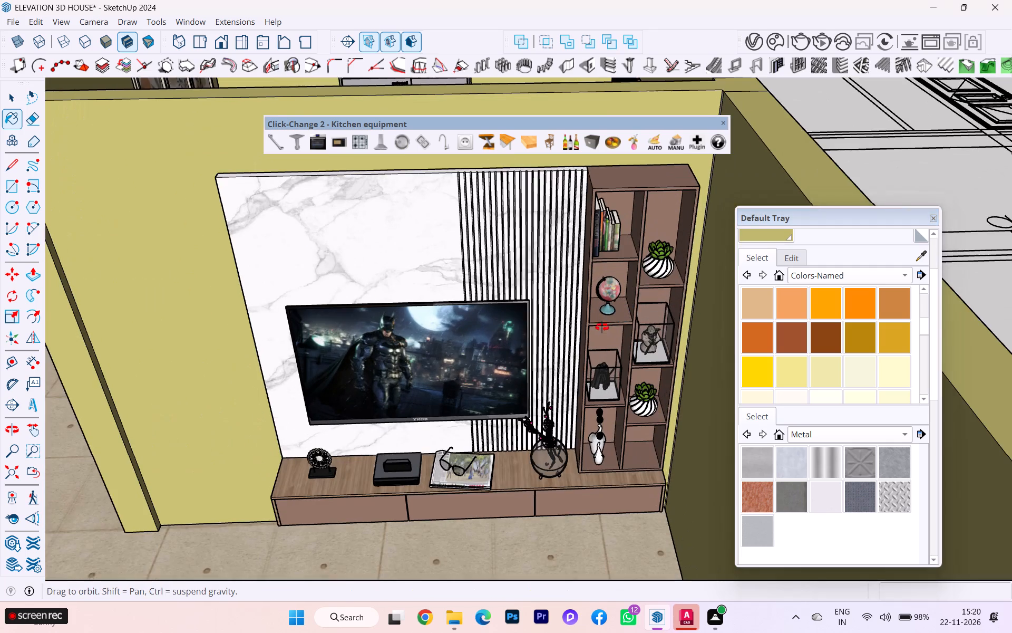
pyautogui.moveTo(602, 327); pyautogui.dragTo(593, 293, button='middle')
pyautogui.scroll(2, 515, 311)
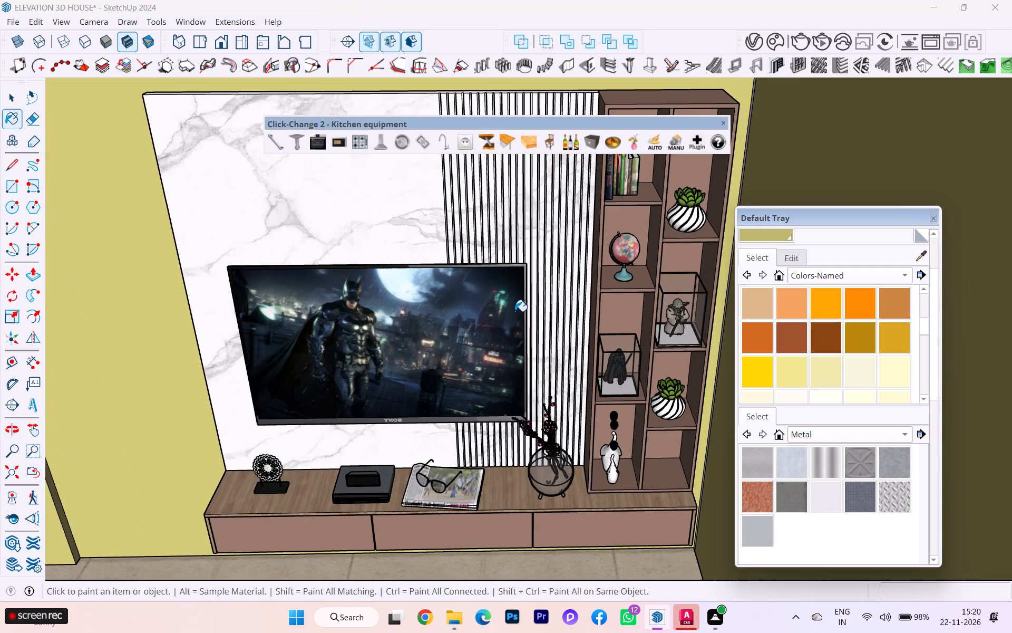
pyautogui.scroll(-5, 515, 311)
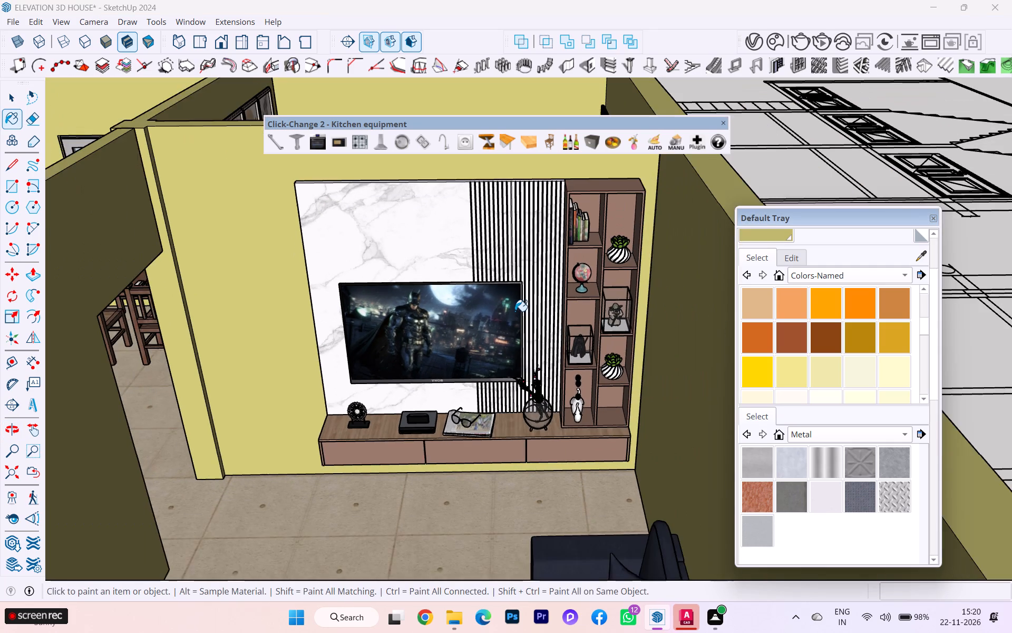
pyautogui.scroll(-1, 515, 311)
pyautogui.moveTo(513, 313); pyautogui.dragTo(596, 309, button='middle')
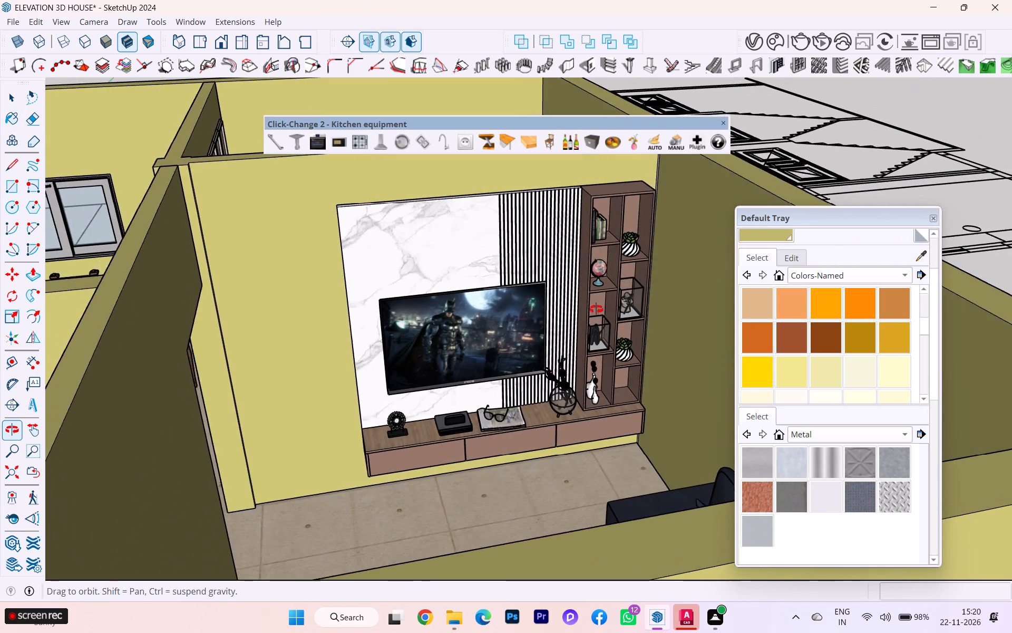
pyautogui.moveTo(596, 309); pyautogui.dragTo(601, 312, button='middle')
pyautogui.scroll(-3, 542, 338)
pyautogui.moveTo(491, 351); pyautogui.dragTo(615, 380, button='middle')
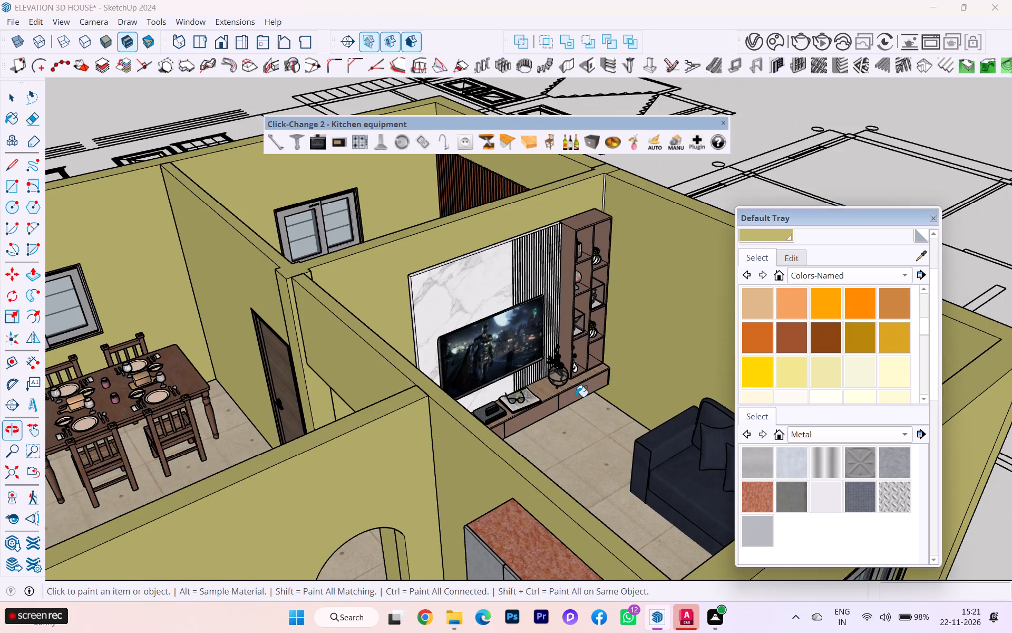
pyautogui.scroll(9, 570, 402)
pyautogui.moveTo(520, 396); pyautogui.dragTo(459, 383, button='middle')
pyautogui.scroll(5, 459, 383)
pyautogui.moveTo(459, 383); pyautogui.dragTo(456, 382, button='middle')
pyautogui.scroll(5, 471, 341)
pyautogui.scroll(-2, 495, 344)
pyautogui.scroll(1, 516, 348)
pyautogui.scroll(-8, 532, 349)
pyautogui.scroll(1, 608, 349)
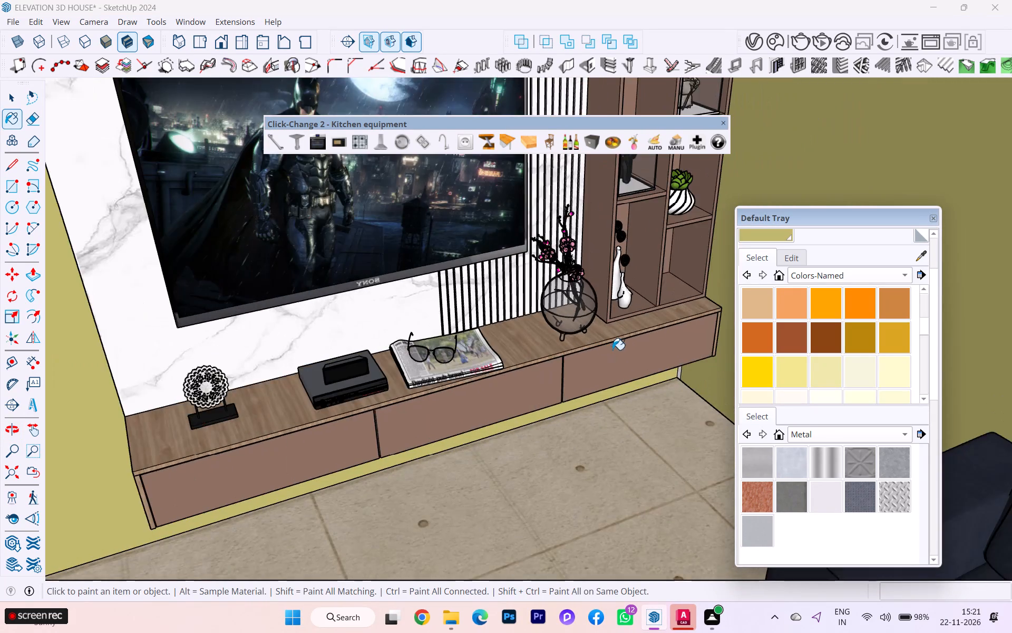
pyautogui.scroll(-2, 618, 348)
pyautogui.scroll(3, 620, 348)
pyautogui.scroll(-3, 620, 348)
pyautogui.scroll(3, 632, 350)
pyautogui.scroll(-2, 632, 350)
# Examine the furnished floor from above and around, checking the walls of the kitchen, dining area, living room and bedroom.
pyautogui.scroll(-11, 644, 350)
pyautogui.scroll(3, 647, 356)
pyautogui.scroll(-3, 647, 356)
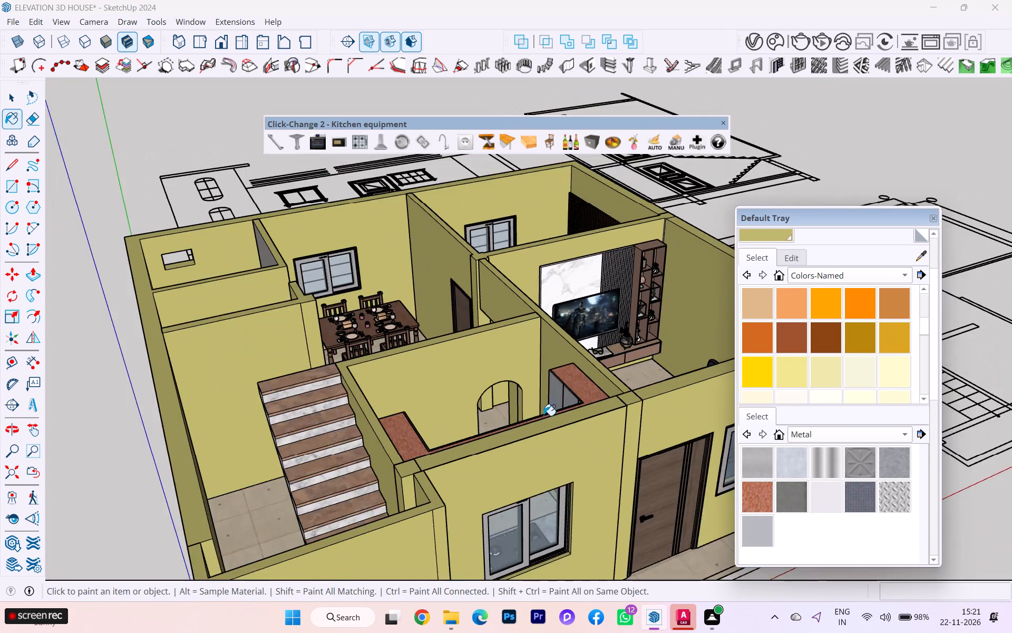
pyautogui.scroll(2, 480, 419)
pyautogui.scroll(-1, 472, 412)
pyautogui.scroll(1, 466, 406)
pyautogui.scroll(-1, 453, 385)
pyautogui.scroll(3, 513, 381)
pyautogui.moveTo(571, 389); pyautogui.dragTo(386, 417, button='middle')
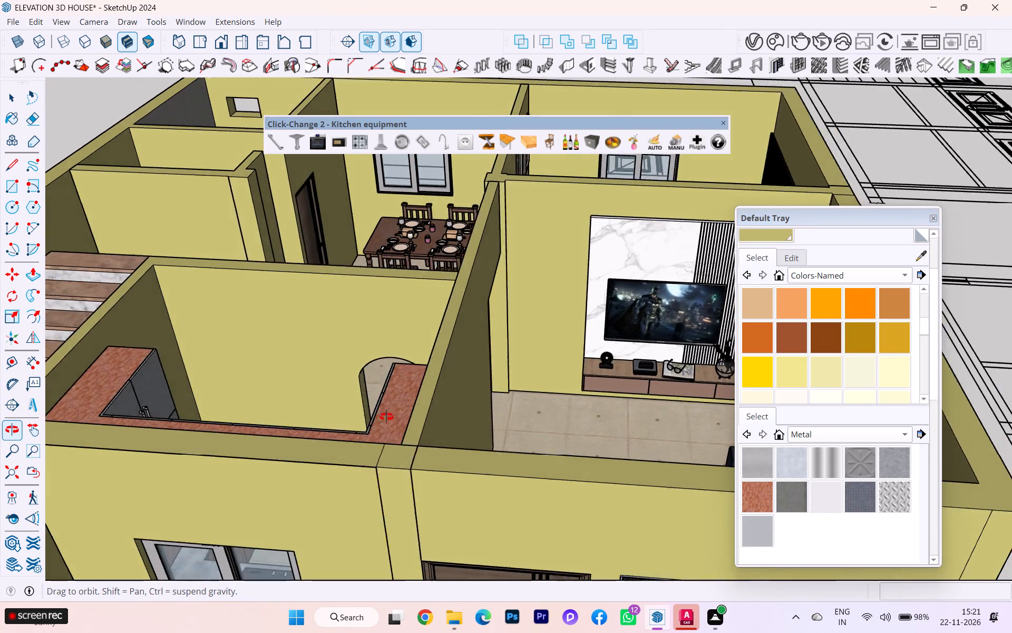
pyautogui.moveTo(386, 417); pyautogui.dragTo(524, 416, button='middle')
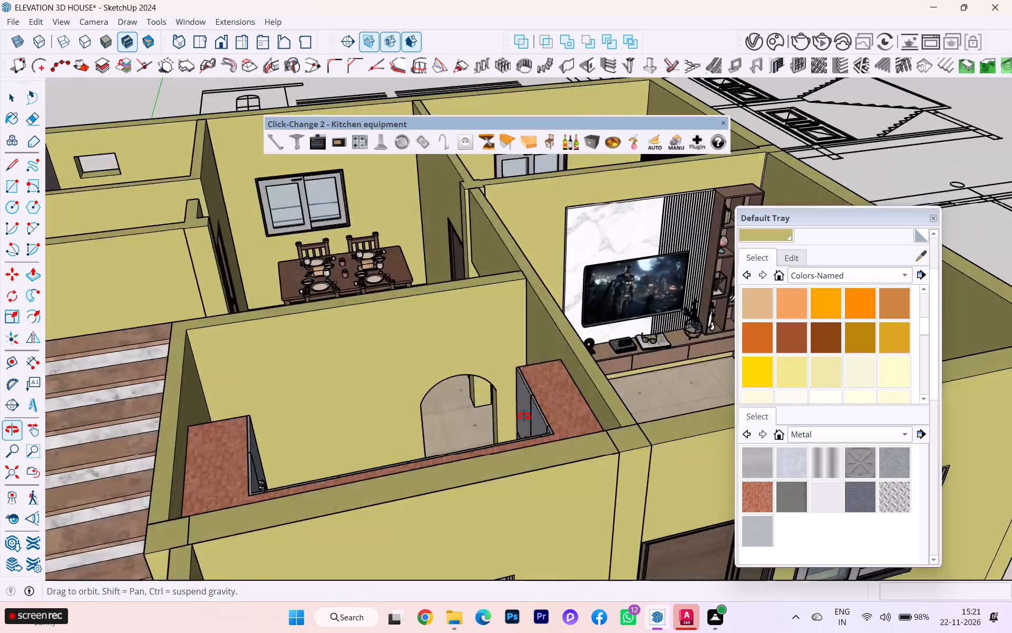
pyautogui.moveTo(524, 416); pyautogui.dragTo(628, 415, button='middle')
pyautogui.scroll(-10, 334, 375)
pyautogui.moveTo(443, 371); pyautogui.dragTo(484, 496, button='middle')
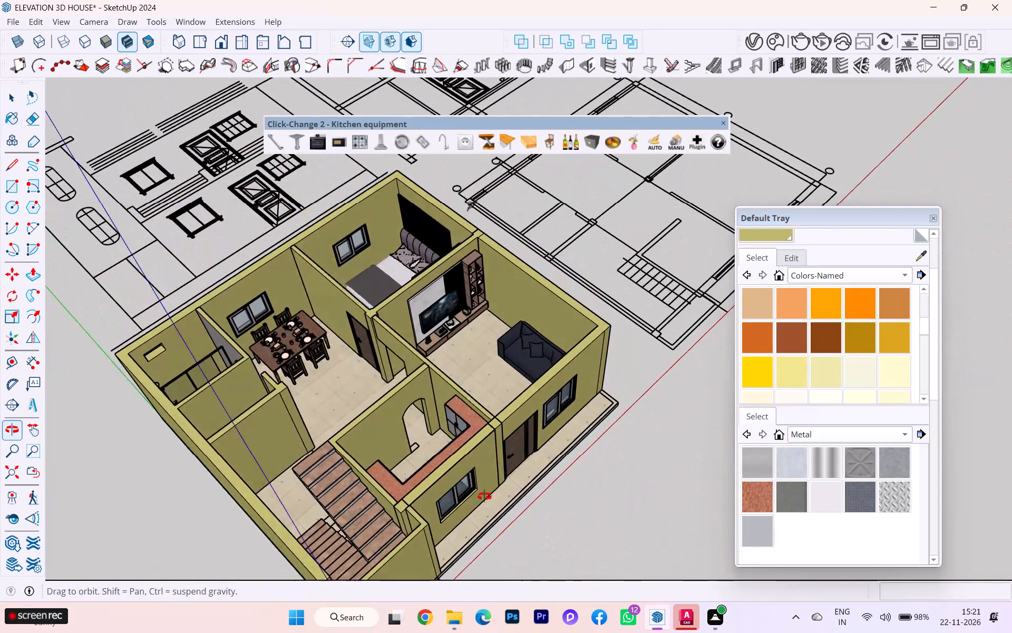
pyautogui.moveTo(484, 496); pyautogui.dragTo(477, 508, button='middle')
pyautogui.scroll(3, 328, 337)
pyautogui.scroll(-1, 552, 310)
pyautogui.moveTo(552, 324); pyautogui.dragTo(423, 401, button='middle')
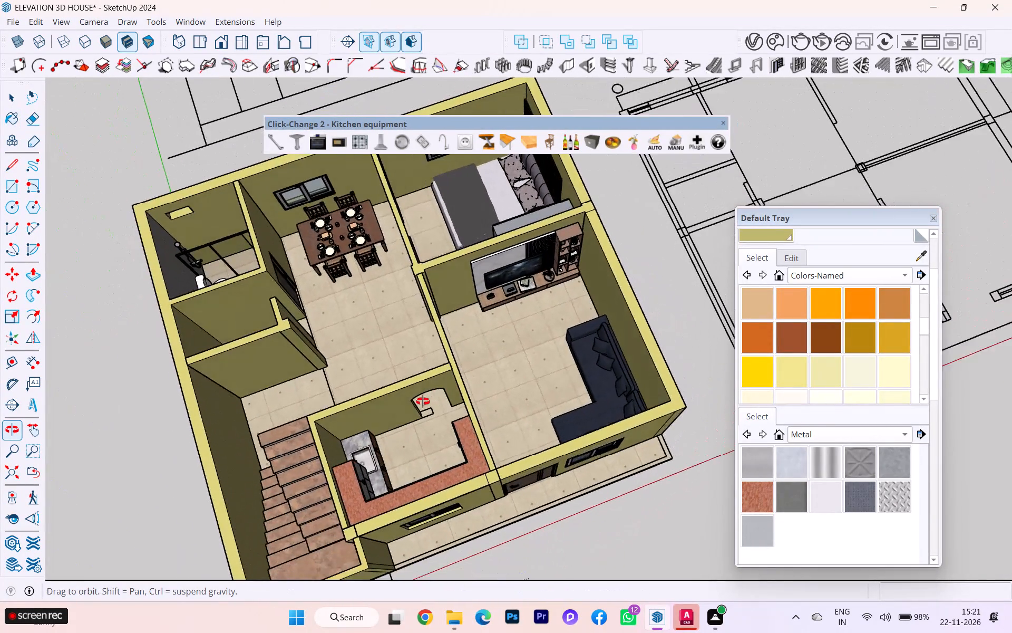
pyautogui.moveTo(423, 401); pyautogui.dragTo(273, 297, button='middle')
pyautogui.scroll(2, 273, 293)
pyautogui.scroll(-2, 276, 284)
pyautogui.scroll(3, 277, 284)
pyautogui.scroll(-4, 277, 283)
pyautogui.scroll(1, 277, 283)
pyautogui.scroll(-1, 277, 283)
pyautogui.moveTo(288, 286); pyautogui.dragTo(616, 325, button='middle')
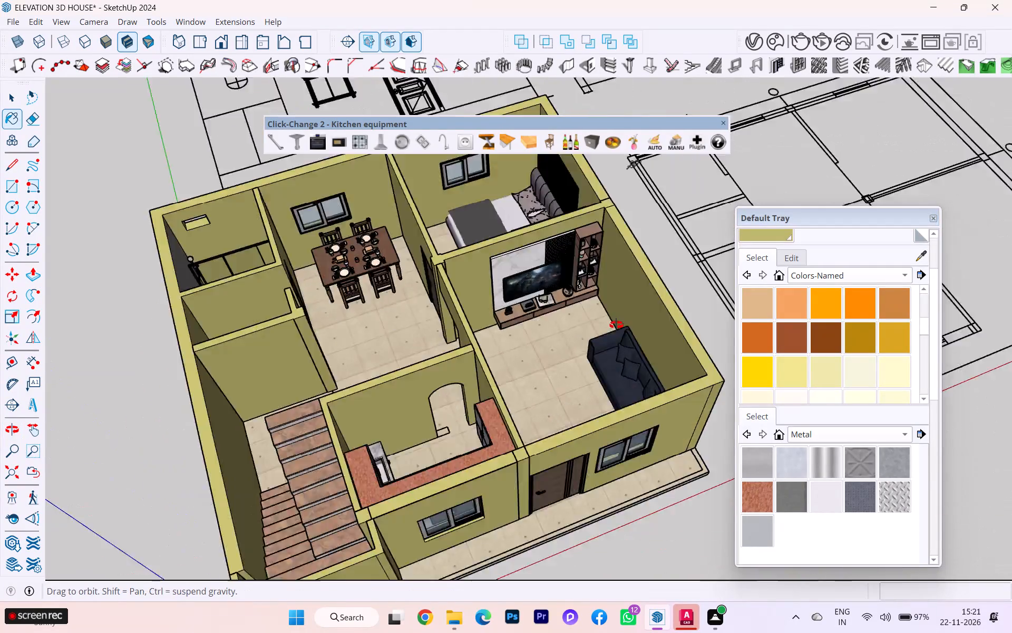
pyautogui.moveTo(616, 325); pyautogui.dragTo(900, 282, button='middle')
pyautogui.moveTo(556, 391); pyautogui.dragTo(790, 283, button='middle')
pyautogui.scroll(3, 468, 371)
pyautogui.scroll(-3, 326, 357)
pyautogui.moveTo(322, 354); pyautogui.dragTo(326, 360, button='middle')
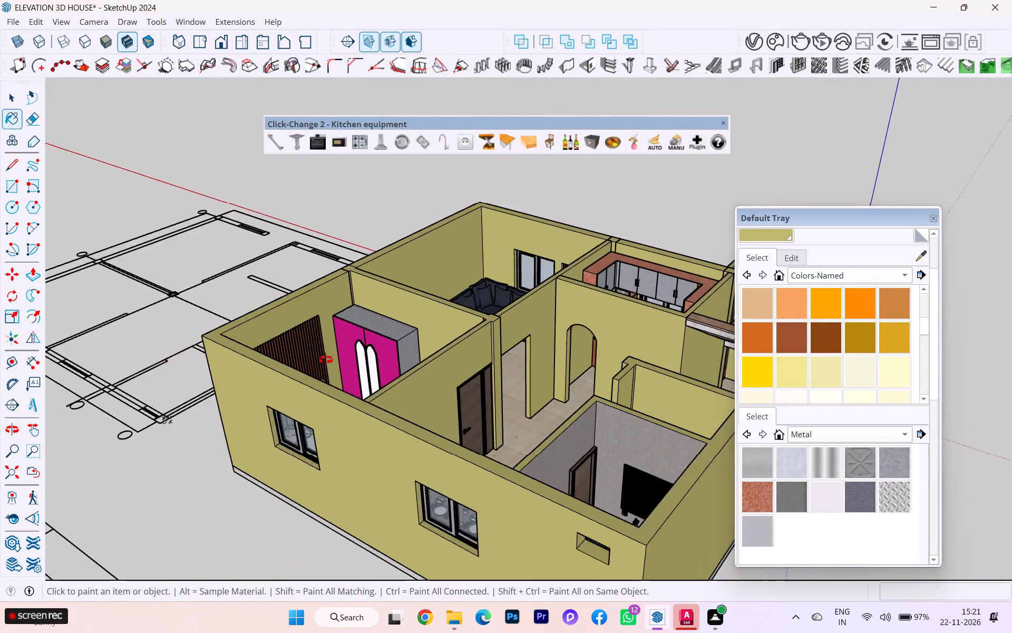
pyautogui.moveTo(326, 360); pyautogui.dragTo(565, 449, button='middle')
# Examine the kitchen, its arched doorway and the staircase up close from the dining side.
pyautogui.scroll(2, 529, 370)
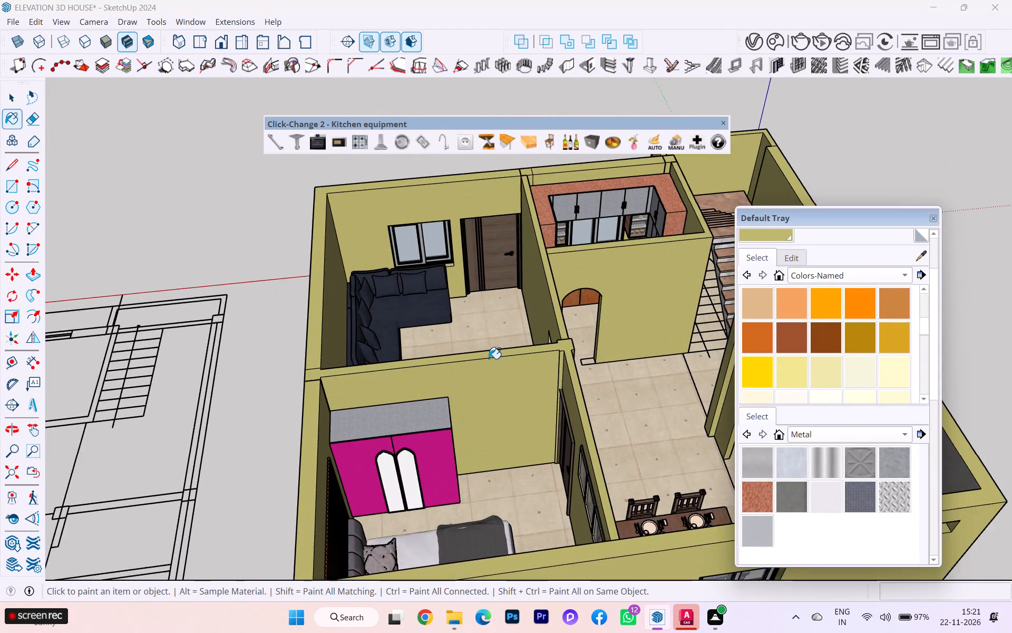
pyautogui.scroll(1, 489, 359)
pyautogui.scroll(-7, 317, 340)
pyautogui.scroll(4, 671, 341)
pyautogui.scroll(2, 571, 325)
pyautogui.scroll(6, 523, 195)
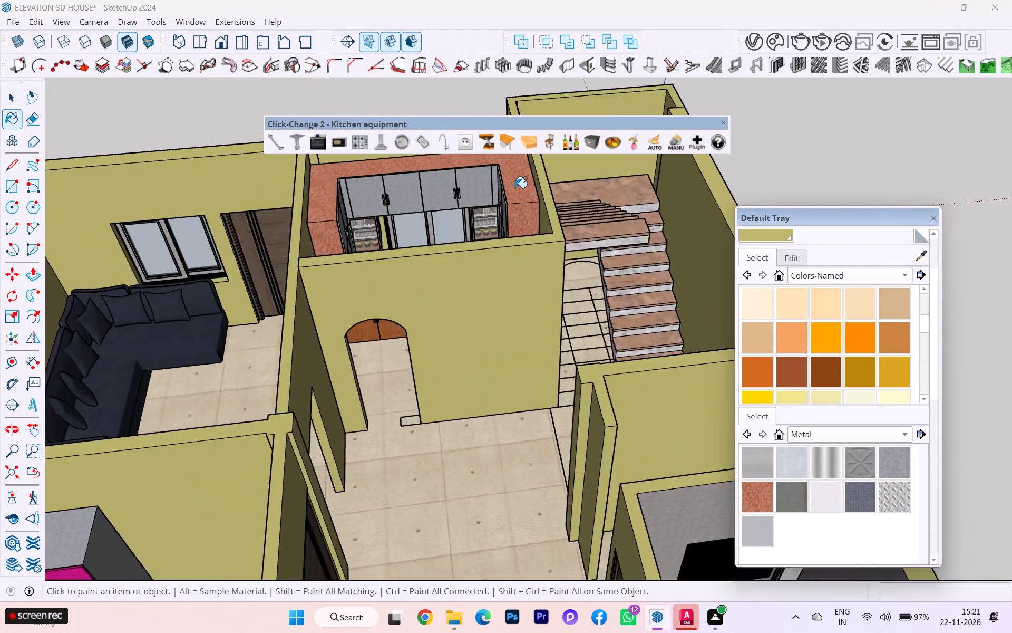
pyautogui.scroll(1, 515, 188)
pyautogui.moveTo(509, 183); pyautogui.dragTo(509, 167, button='middle')
pyautogui.scroll(-3, 522, 337)
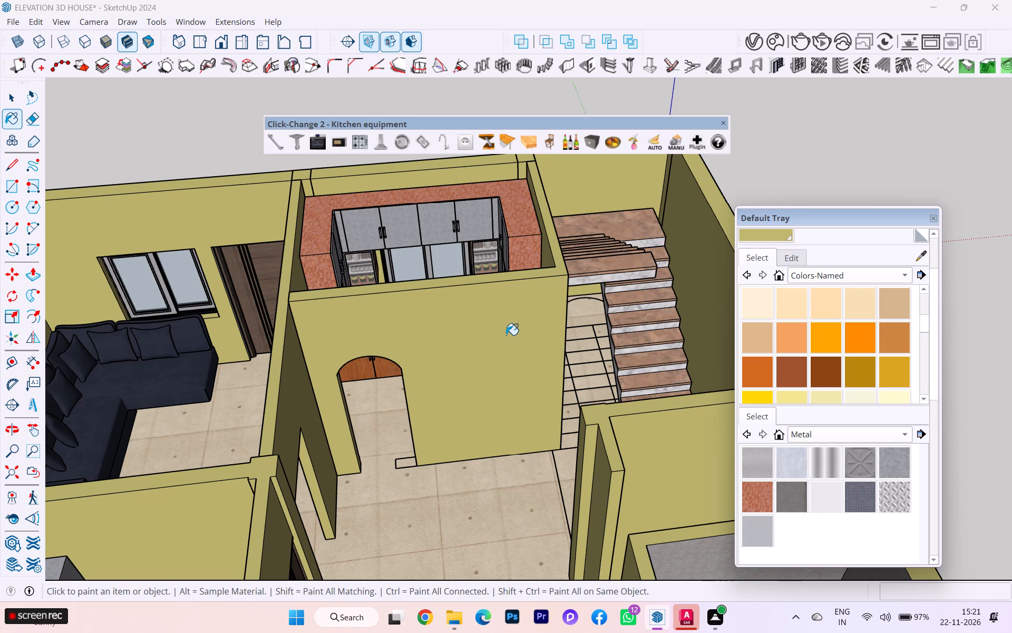
pyautogui.scroll(-2, 428, 314)
# Paint the white strip at the wall corner beside the bedroom door khaki.
pyautogui.scroll(-5, 428, 314)
pyautogui.moveTo(425, 294); pyautogui.dragTo(736, 318, button='middle')
pyautogui.scroll(-1, 458, 309)
pyautogui.scroll(1, 458, 309)
pyautogui.scroll(-2, 457, 309)
pyautogui.scroll(4, 491, 461)
pyautogui.scroll(-1, 398, 373)
pyautogui.scroll(1, 396, 372)
pyautogui.scroll(-1, 395, 372)
pyautogui.moveTo(393, 372); pyautogui.dragTo(482, 351, button='middle')
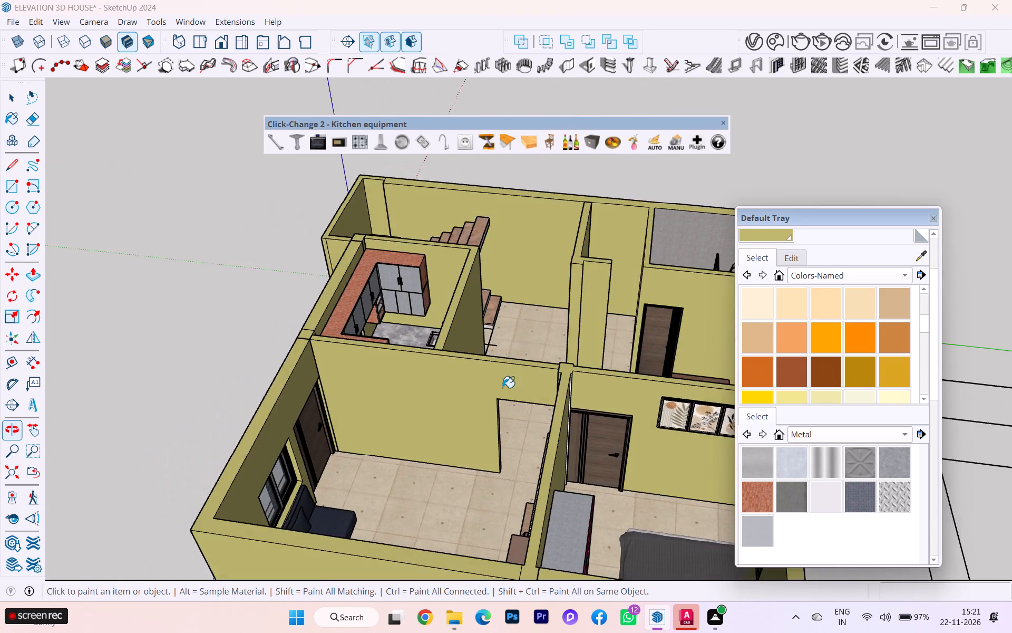
pyautogui.scroll(4, 537, 436)
pyautogui.moveTo(425, 379); pyautogui.dragTo(260, 368, button='middle')
pyautogui.scroll(1, 440, 366)
pyautogui.scroll(-1, 440, 366)
pyautogui.scroll(11, 440, 366)
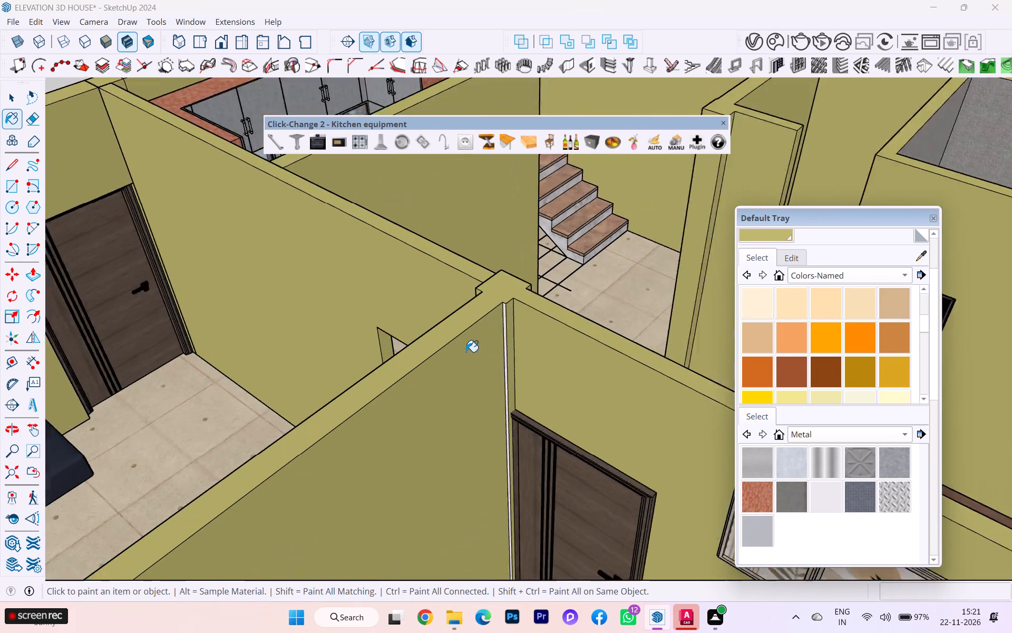
pyautogui.scroll(2, 466, 352)
pyautogui.click(526, 293)
pyautogui.scroll(1, 473, 314)
pyautogui.scroll(-6, 451, 316)
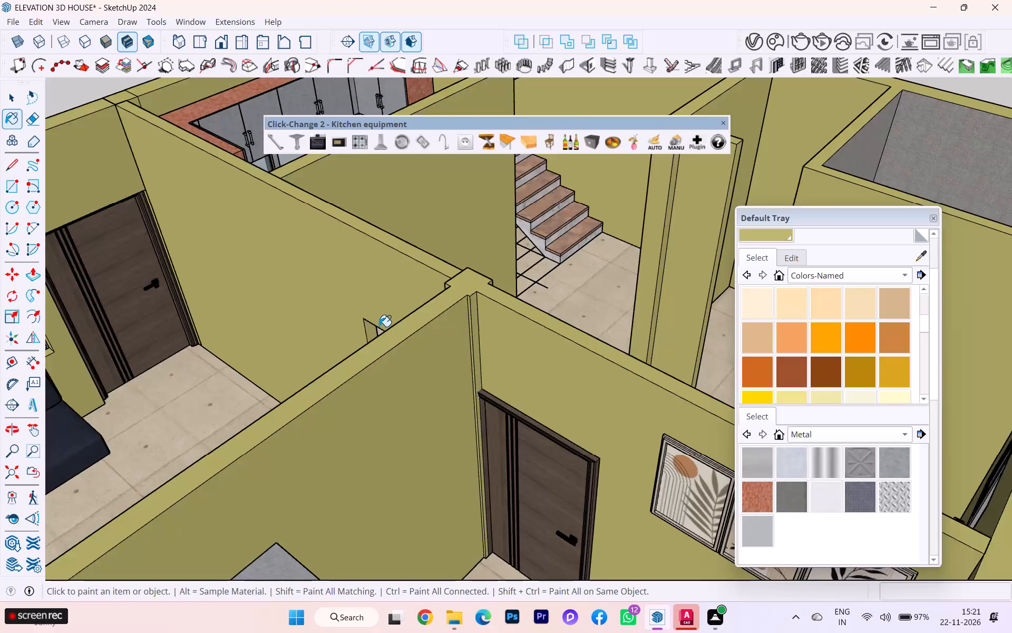
# Examine the painted outer walls and the open rooms from above on several sides of the house.
pyautogui.scroll(-5, 379, 327)
pyautogui.scroll(-1, 443, 303)
pyautogui.scroll(1, 443, 303)
pyautogui.scroll(-1, 444, 303)
pyautogui.scroll(3, 444, 303)
pyautogui.scroll(-1, 446, 305)
pyautogui.scroll(-2, 553, 391)
pyautogui.scroll(2, 575, 408)
pyautogui.scroll(-1, 575, 408)
pyautogui.scroll(3, 575, 408)
pyautogui.scroll(-1, 575, 408)
pyautogui.scroll(-5, 229, 345)
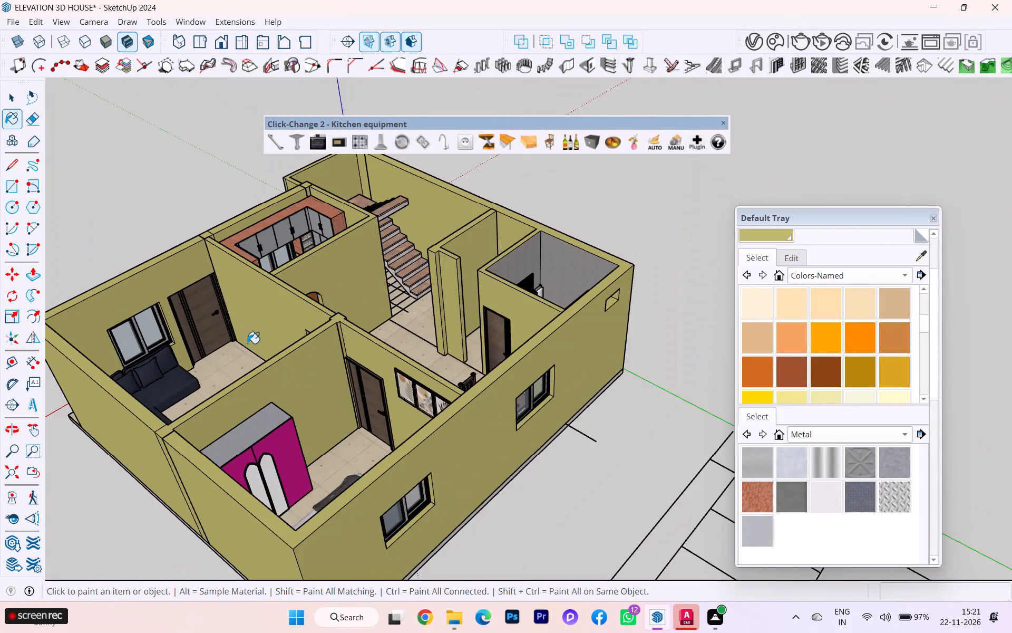
pyautogui.scroll(-1, 258, 364)
pyautogui.moveTo(187, 387); pyautogui.dragTo(307, 323, button='middle')
pyautogui.scroll(-5, 357, 348)
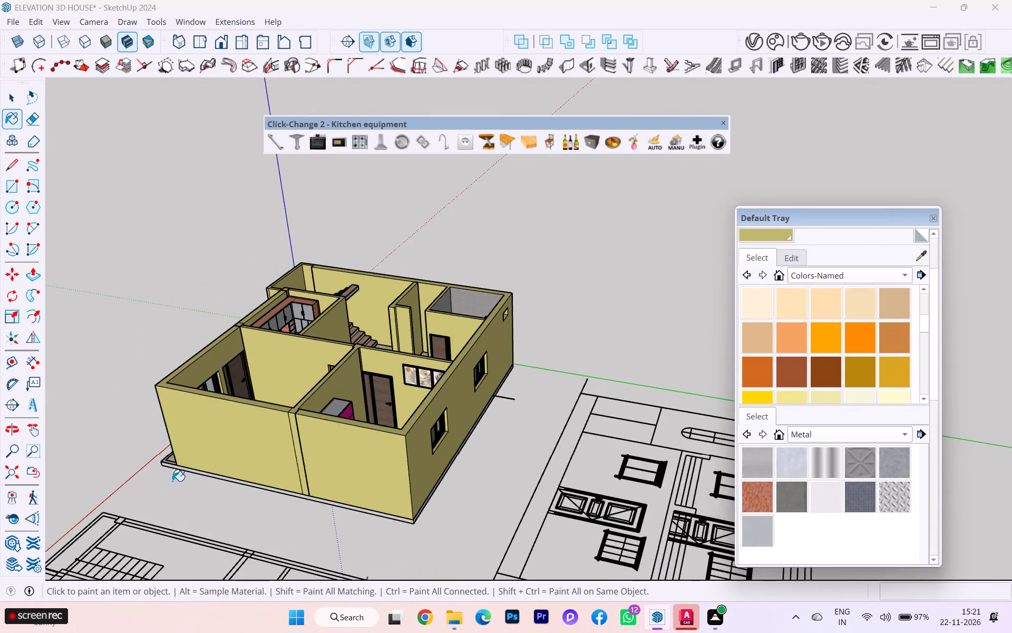
pyautogui.scroll(-1, 172, 481)
pyautogui.scroll(10, 172, 481)
pyautogui.scroll(-1, 213, 454)
pyautogui.moveTo(213, 454); pyautogui.dragTo(699, 504, button='middle')
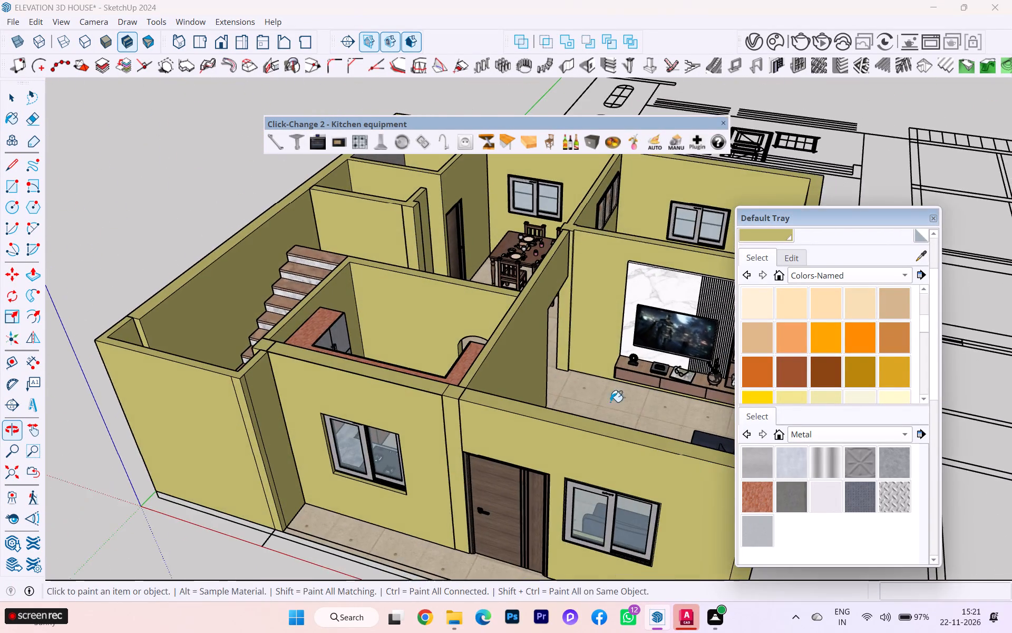
pyautogui.scroll(-2, 430, 379)
pyautogui.moveTo(261, 408); pyautogui.dragTo(670, 431, button='middle')
pyautogui.scroll(1, 670, 426)
pyautogui.scroll(3, 320, 372)
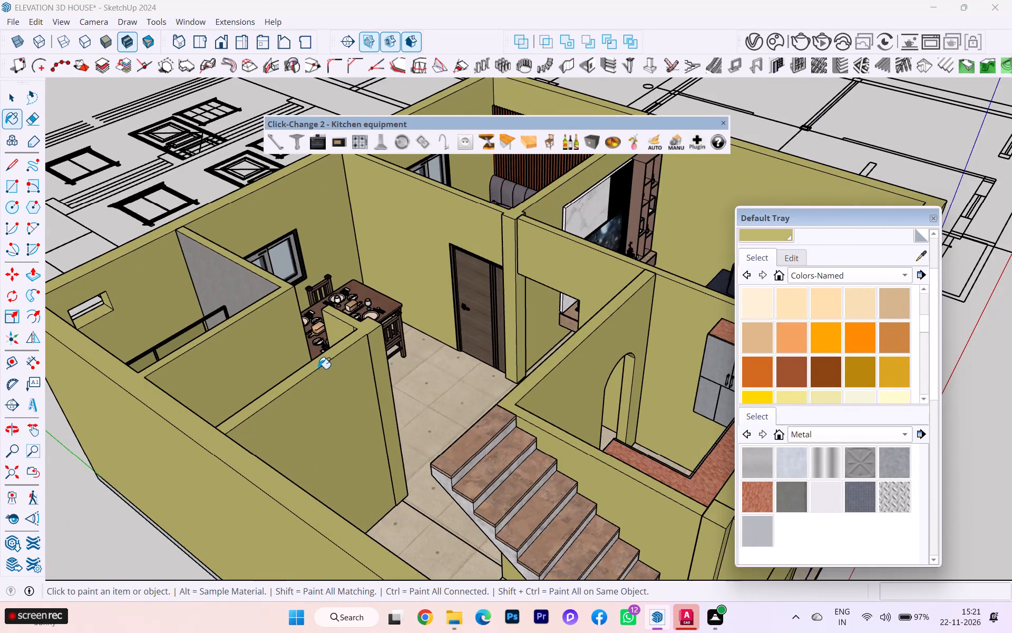
# Examine the dining area, living room TV wall and bedroom from above, including the walls around them.
pyautogui.scroll(4, 659, 257)
pyautogui.moveTo(367, 371); pyautogui.dragTo(220, 398, button='middle')
pyautogui.scroll(-4, 232, 387)
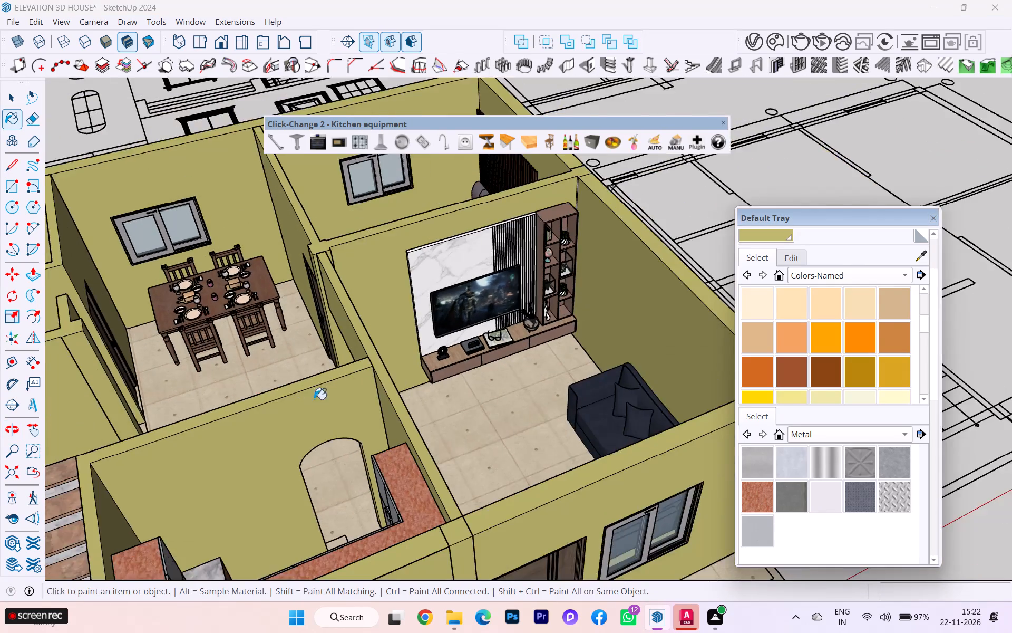
pyautogui.scroll(-4, 314, 399)
pyautogui.scroll(4, 442, 219)
pyautogui.scroll(-2, 445, 244)
pyautogui.moveTo(425, 283); pyautogui.dragTo(357, 360, button='middle')
pyautogui.scroll(2, 329, 231)
pyautogui.scroll(-1, 328, 227)
pyautogui.scroll(1, 328, 227)
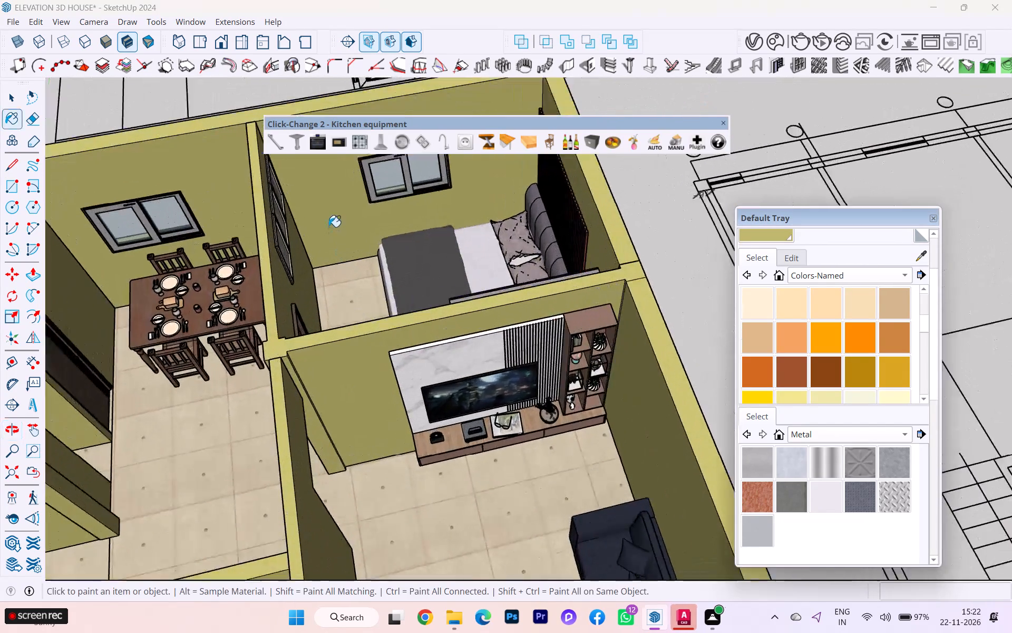
pyautogui.scroll(9, 328, 227)
pyautogui.scroll(-1, 325, 246)
pyautogui.moveTo(323, 247); pyautogui.dragTo(170, 235, button='middle')
pyautogui.scroll(-1, 388, 310)
pyautogui.scroll(1, 388, 310)
pyautogui.scroll(-1, 389, 311)
pyautogui.scroll(1, 390, 311)
pyautogui.scroll(-4, 390, 311)
pyautogui.moveTo(400, 303); pyautogui.dragTo(77, 252, button='middle')
pyautogui.scroll(-4, 566, 291)
pyautogui.moveTo(493, 309); pyautogui.dragTo(515, 311, button='middle')
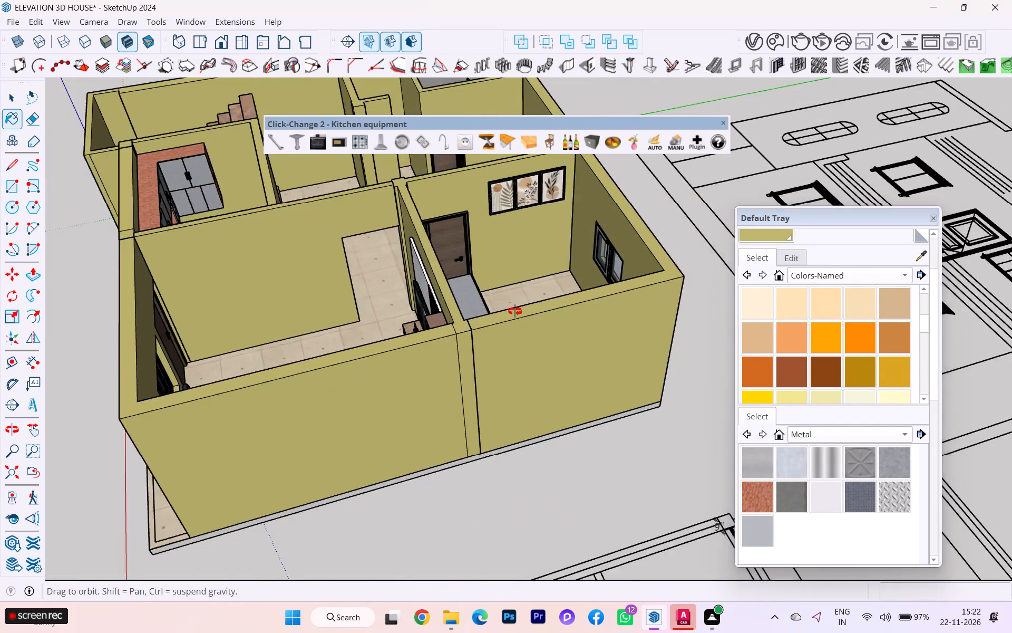
pyautogui.moveTo(515, 311); pyautogui.dragTo(640, 301, button='middle')
pyautogui.scroll(-1, 284, 305)
pyautogui.moveTo(259, 313); pyautogui.dragTo(696, 292, button='middle')
pyautogui.moveTo(334, 323); pyautogui.dragTo(571, 281, button='middle')
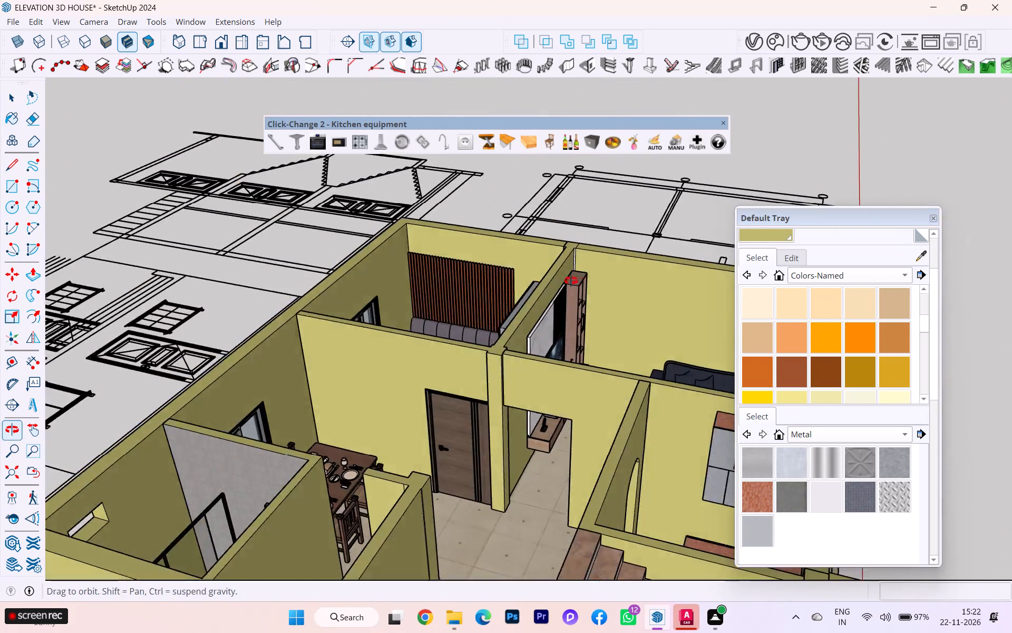
pyautogui.moveTo(571, 281); pyautogui.dragTo(583, 281, button='middle')
pyautogui.click(16, 98)
pyautogui.click(450, 206)
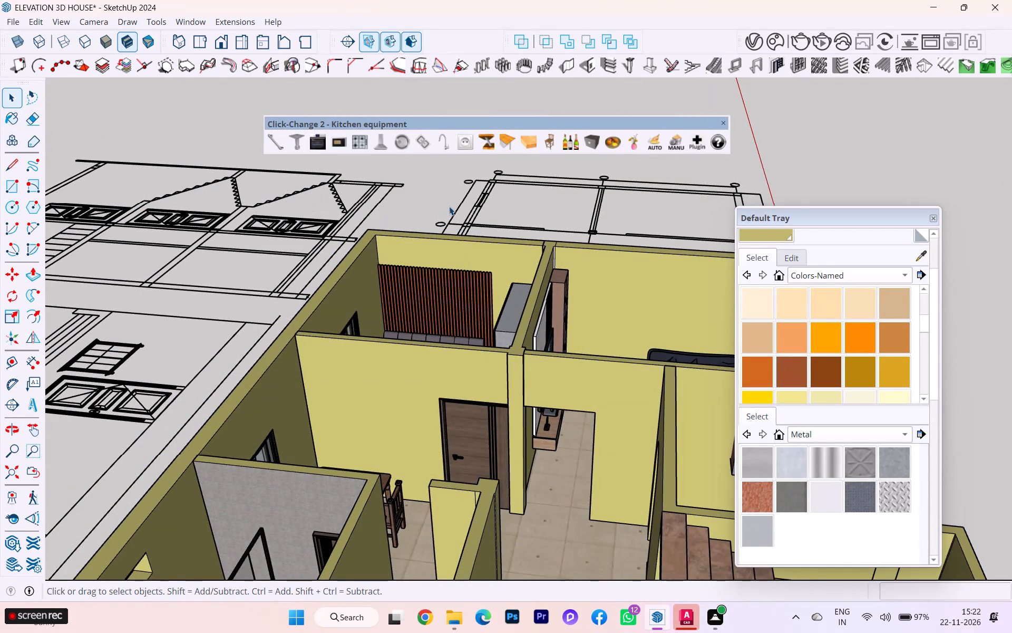
# Sample the khaki from the partition near the dining area and paint the white vertical strip at its end.
pyautogui.scroll(1, 417, 203)
pyautogui.click(418, 203)
pyautogui.scroll(4, 560, 463)
pyautogui.scroll(-1, 564, 465)
pyautogui.scroll(2, 564, 465)
pyautogui.scroll(-1, 565, 465)
pyautogui.moveTo(558, 459); pyautogui.dragTo(559, 392, button='middle')
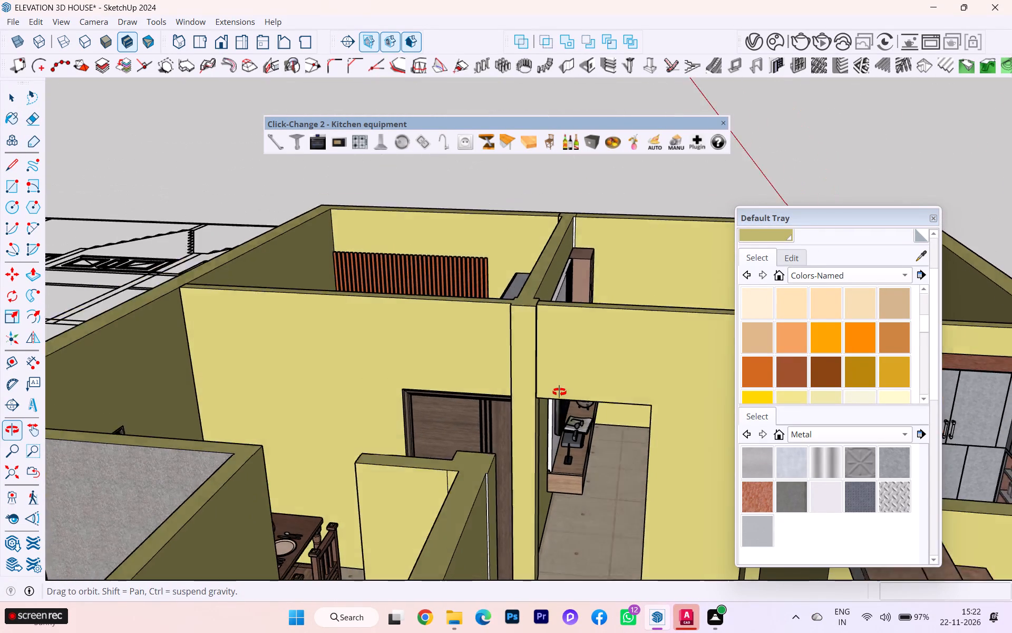
pyautogui.moveTo(559, 392); pyautogui.dragTo(558, 390, button='middle')
pyautogui.scroll(2, 459, 496)
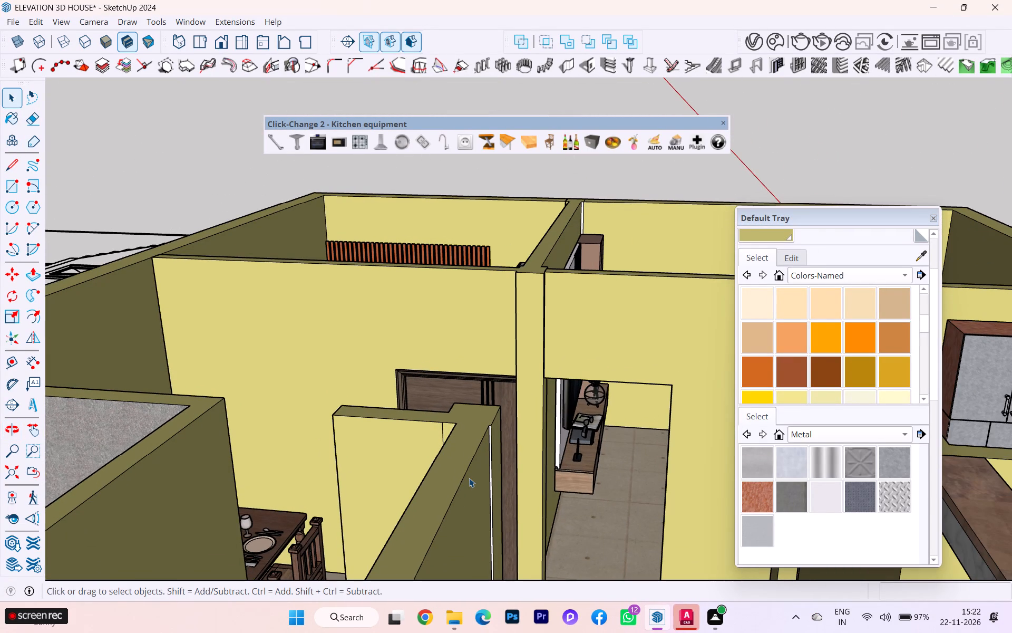
pyautogui.click(918, 260)
pyautogui.scroll(2, 595, 518)
pyautogui.click(390, 470)
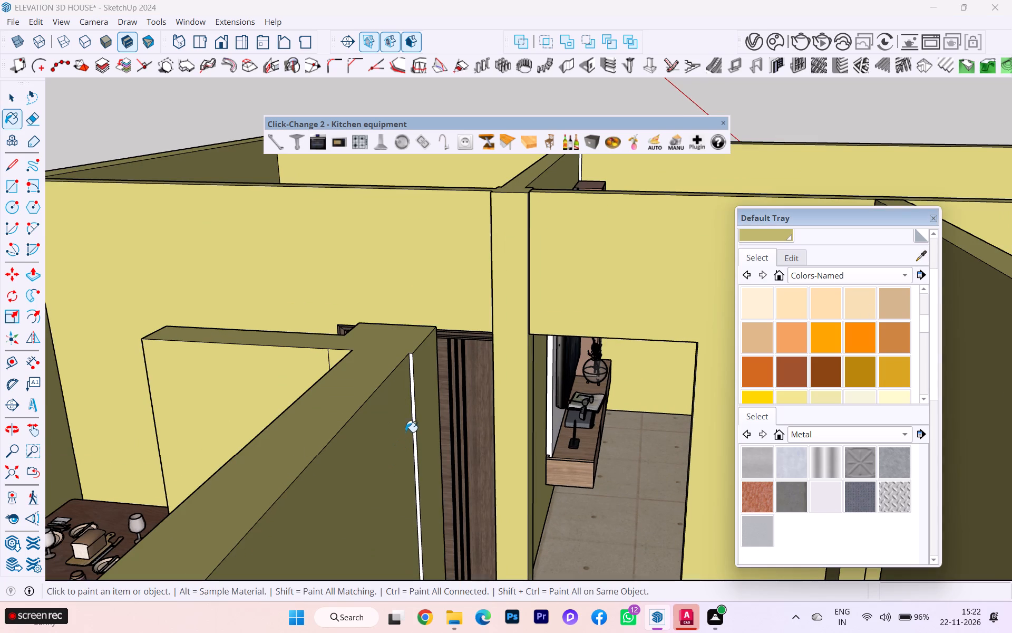
pyautogui.click(408, 427)
pyautogui.click(413, 421)
pyautogui.click(419, 416)
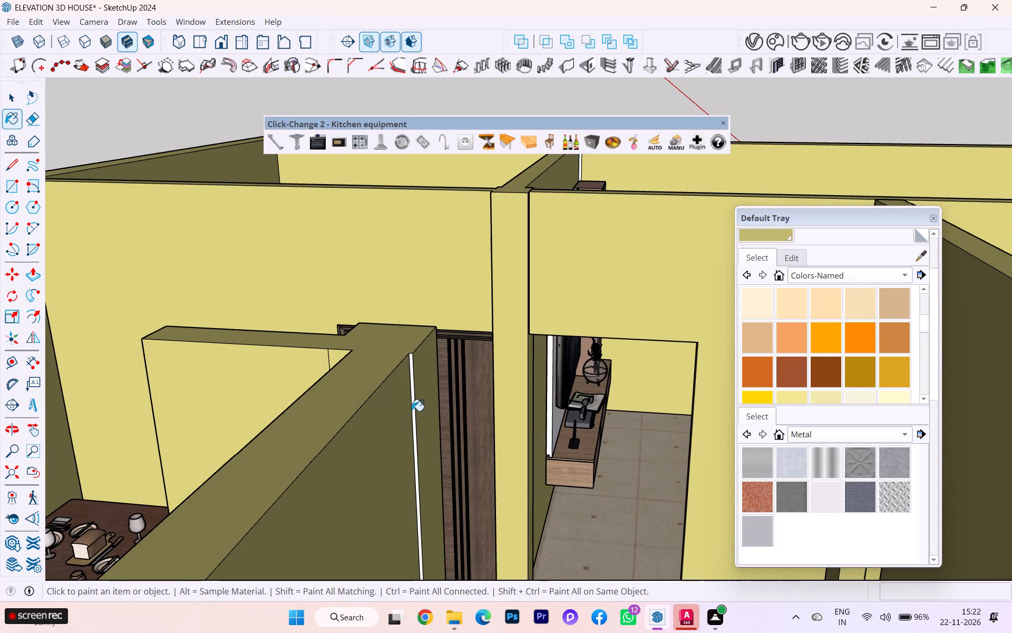
pyautogui.click(412, 410)
pyautogui.click(413, 398)
# Examine the partition end, the dining-side walls and the living room opening for unpainted faces.
pyautogui.scroll(-2, 405, 390)
pyautogui.scroll(3, 405, 391)
pyautogui.scroll(-1, 406, 391)
pyautogui.scroll(-2, 502, 394)
pyautogui.scroll(2, 506, 394)
pyautogui.scroll(-2, 512, 394)
pyautogui.scroll(1, 522, 394)
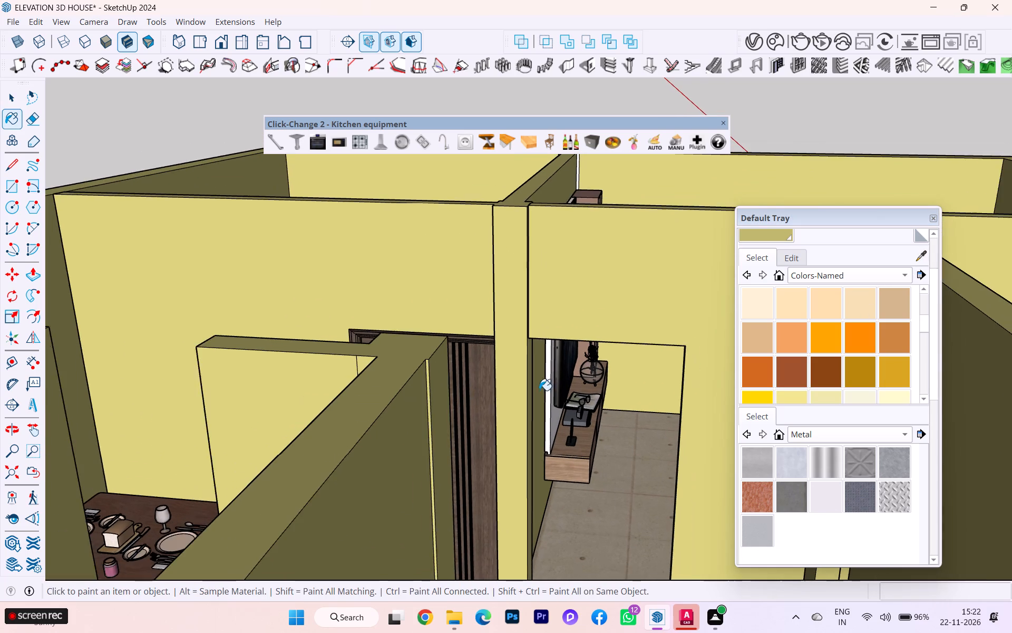
pyautogui.scroll(2, 552, 389)
pyautogui.scroll(-10, 539, 392)
pyautogui.scroll(1, 483, 397)
pyautogui.scroll(-3, 483, 397)
pyautogui.moveTo(473, 401); pyautogui.dragTo(506, 474, button='middle')
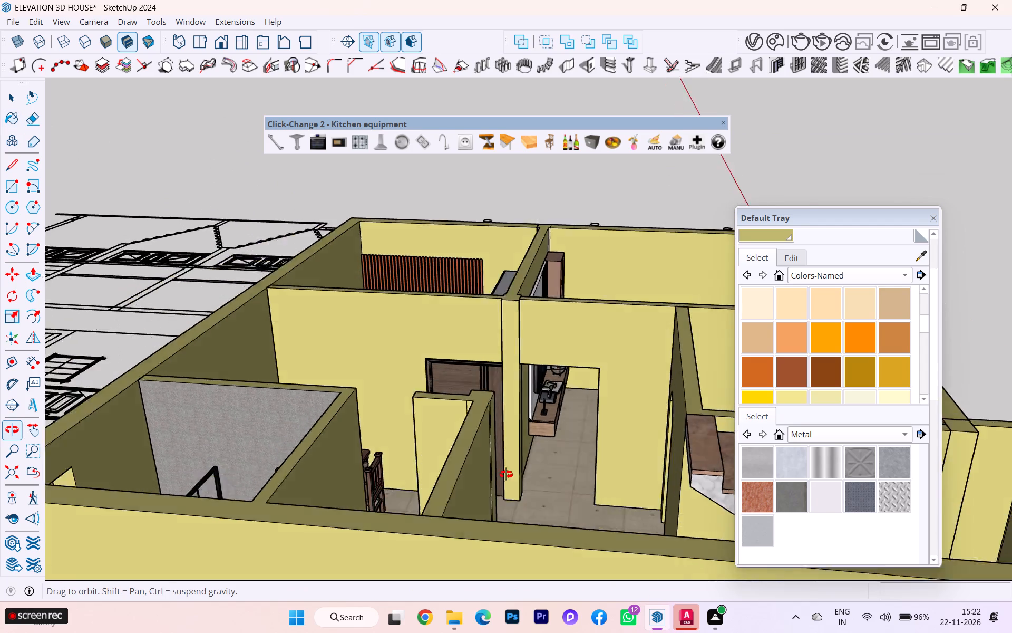
pyautogui.moveTo(506, 474); pyautogui.dragTo(521, 477, button='middle')
pyautogui.scroll(2, 524, 373)
pyautogui.scroll(-1, 524, 373)
pyautogui.scroll(1, 524, 373)
pyautogui.scroll(-1, 523, 373)
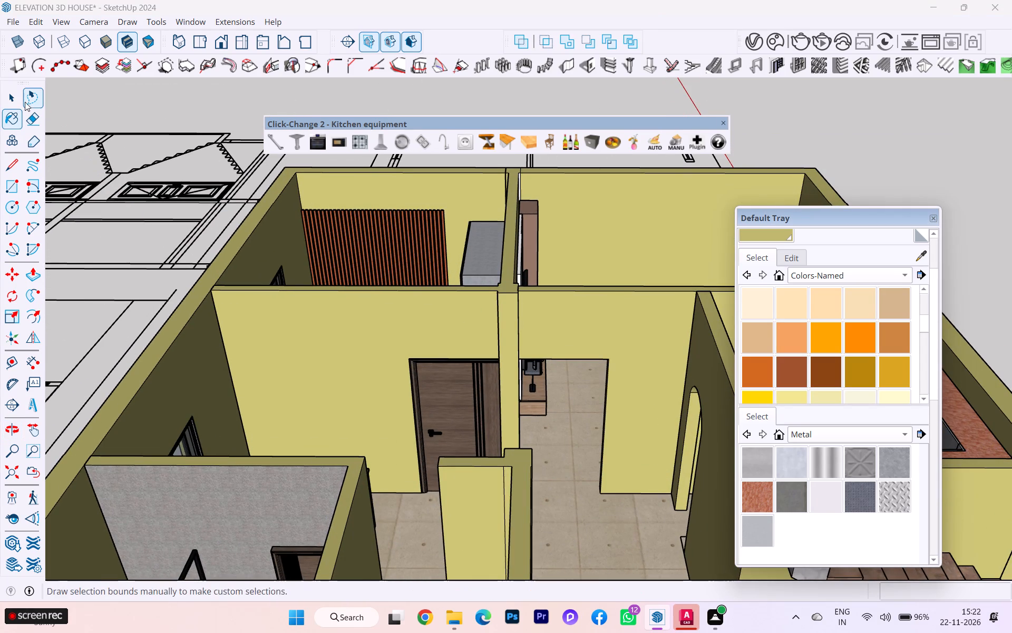
pyautogui.click(13, 96)
pyautogui.click(841, 122)
# Examine the column and wall junction between the bedroom door and the living room opening up close.
pyautogui.scroll(1, 721, 230)
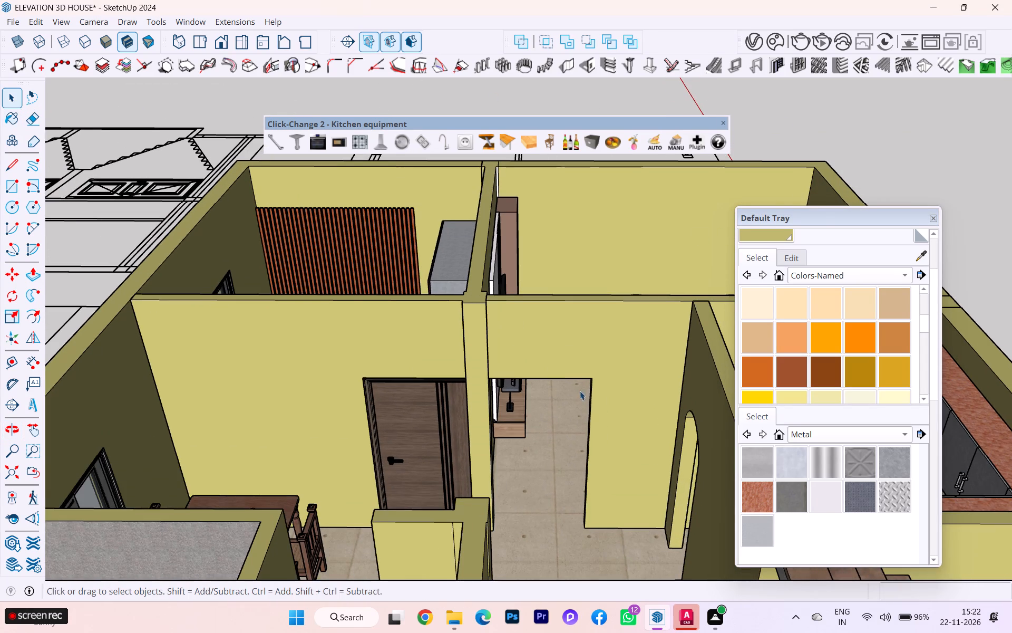
pyautogui.scroll(-1, 572, 395)
pyautogui.scroll(2, 566, 395)
pyautogui.scroll(-1, 553, 361)
pyautogui.scroll(2, 552, 358)
pyautogui.scroll(-1, 551, 348)
pyautogui.scroll(5, 551, 348)
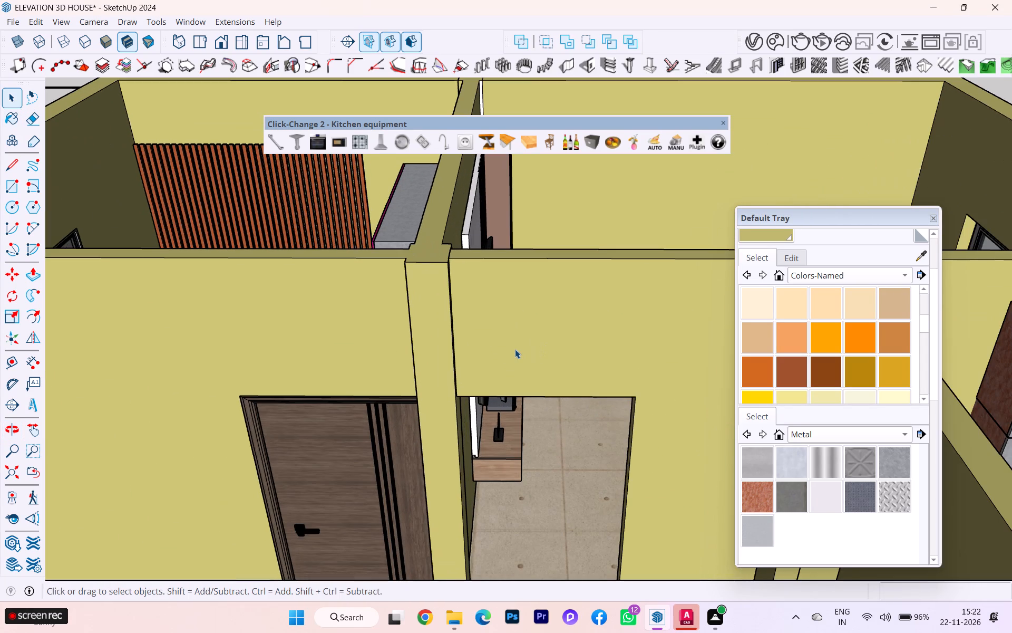
pyautogui.scroll(6, 462, 259)
pyautogui.scroll(-2, 460, 256)
pyautogui.scroll(2, 460, 256)
pyautogui.scroll(-1, 458, 256)
pyautogui.scroll(2, 454, 256)
pyautogui.scroll(-1, 453, 256)
pyautogui.scroll(8, 451, 257)
pyautogui.scroll(-1, 443, 264)
pyautogui.scroll(5, 443, 264)
pyautogui.moveTo(471, 273); pyautogui.dragTo(416, 290, button='middle')
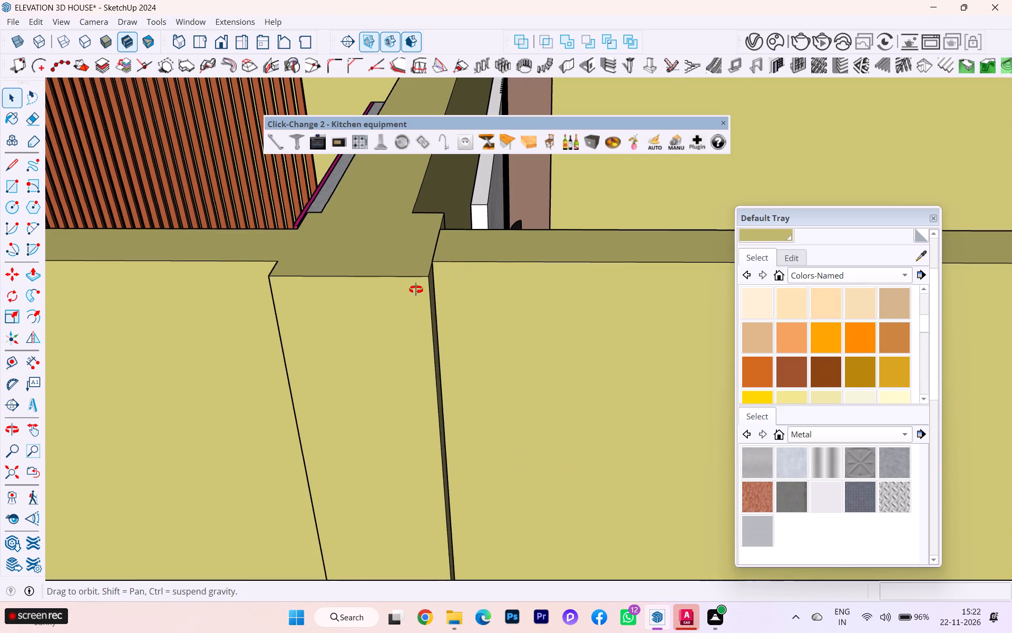
pyautogui.moveTo(416, 290); pyautogui.dragTo(609, 285, button='middle')
pyautogui.scroll(-1, 321, 251)
pyautogui.scroll(1, 321, 251)
pyautogui.scroll(-2, 320, 252)
pyautogui.scroll(-1, 558, 285)
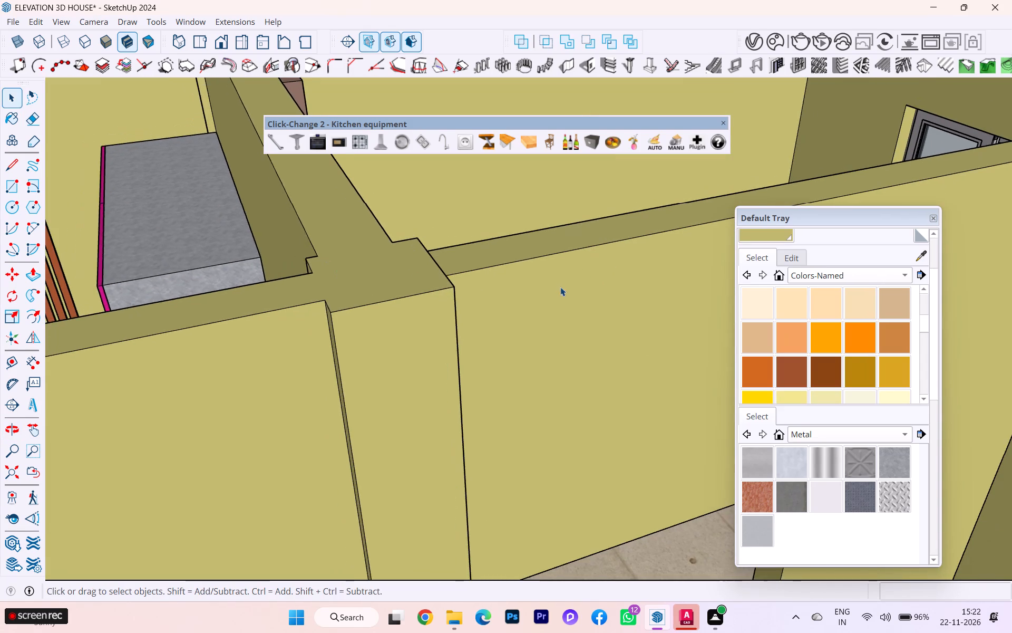
# Examine the living room opening and the whole floor's khaki walls from the bathroom and staircase side.
pyautogui.moveTo(560, 287); pyautogui.dragTo(433, 206, button='middle')
pyautogui.scroll(-8, 372, 202)
pyautogui.scroll(2, 390, 248)
pyautogui.scroll(-3, 390, 248)
pyautogui.moveTo(491, 352); pyautogui.dragTo(491, 363, button='middle')
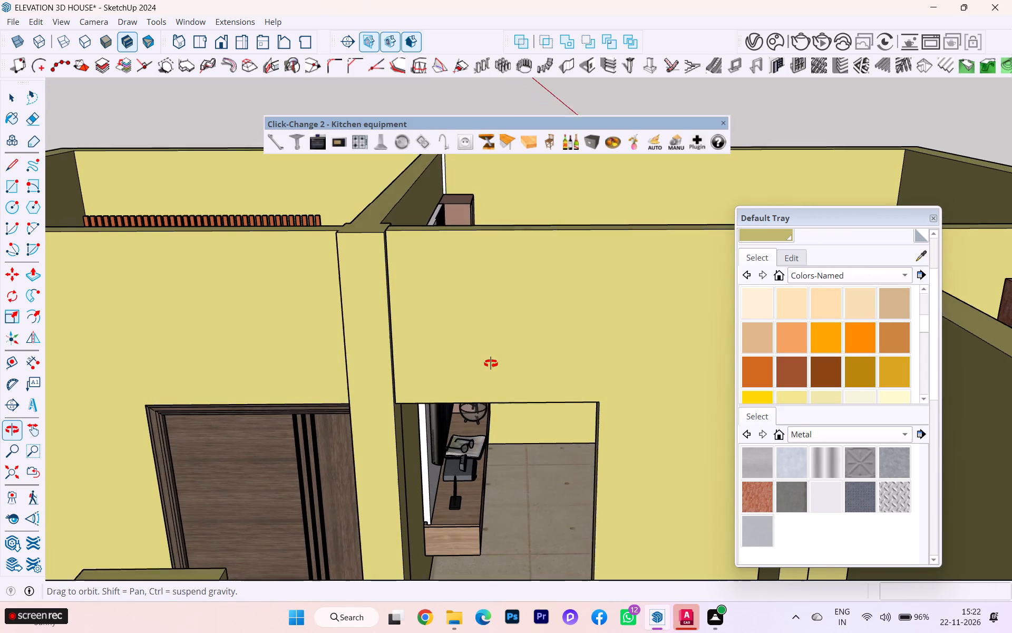
pyautogui.moveTo(491, 363); pyautogui.dragTo(492, 366, button='middle')
pyautogui.scroll(-5, 493, 389)
pyautogui.scroll(1, 493, 388)
pyautogui.scroll(-5, 493, 388)
pyautogui.scroll(2, 488, 375)
pyautogui.scroll(-8, 487, 372)
pyautogui.scroll(3, 487, 372)
pyautogui.scroll(-2, 486, 371)
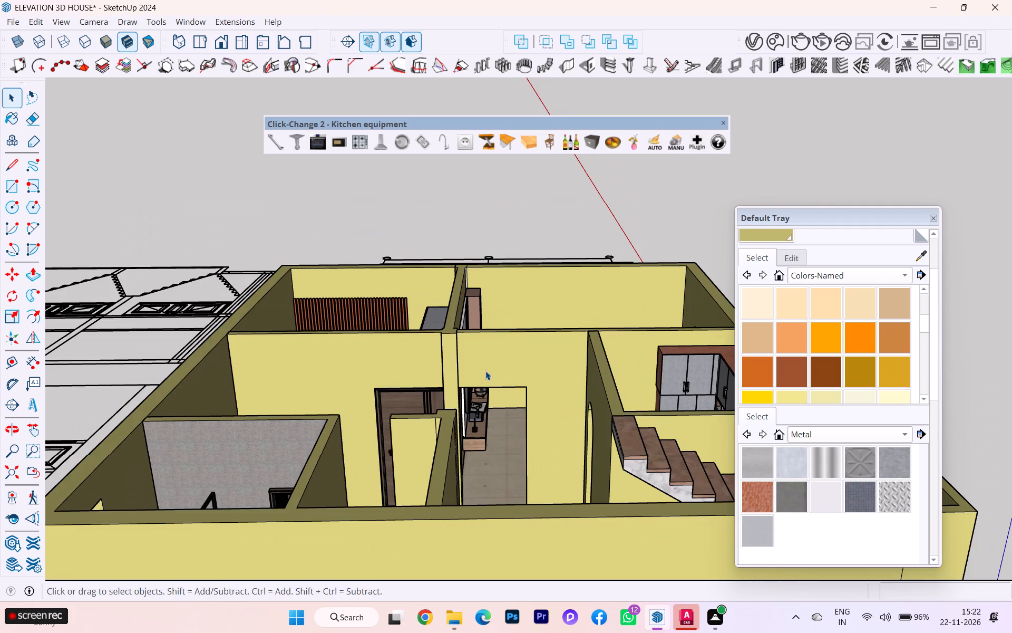
pyautogui.moveTo(485, 371); pyautogui.dragTo(623, 365, button='middle')
pyautogui.scroll(-3, 453, 346)
pyautogui.scroll(1, 619, 379)
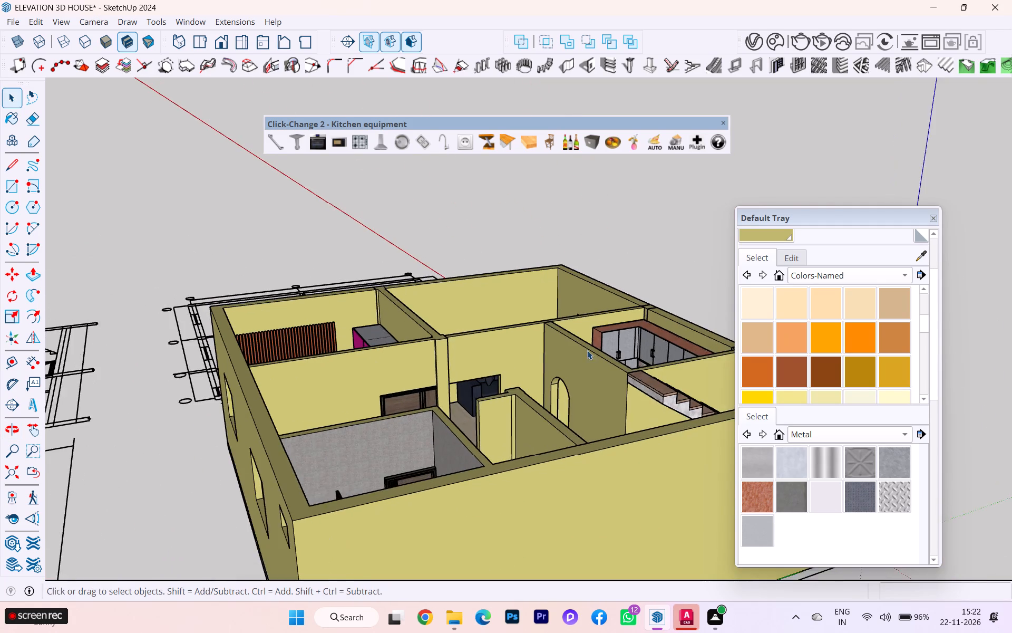
# Examine the partition, column and arched opening between the bathroom, staircase and living room for remaining wall gaps.
pyautogui.scroll(2, 587, 350)
pyautogui.scroll(-1, 570, 351)
pyautogui.scroll(1, 570, 351)
pyautogui.scroll(-1, 570, 351)
pyautogui.scroll(3, 570, 351)
pyautogui.scroll(-2, 571, 402)
pyautogui.scroll(10, 571, 402)
pyautogui.moveTo(571, 406); pyautogui.dragTo(638, 440, button='middle')
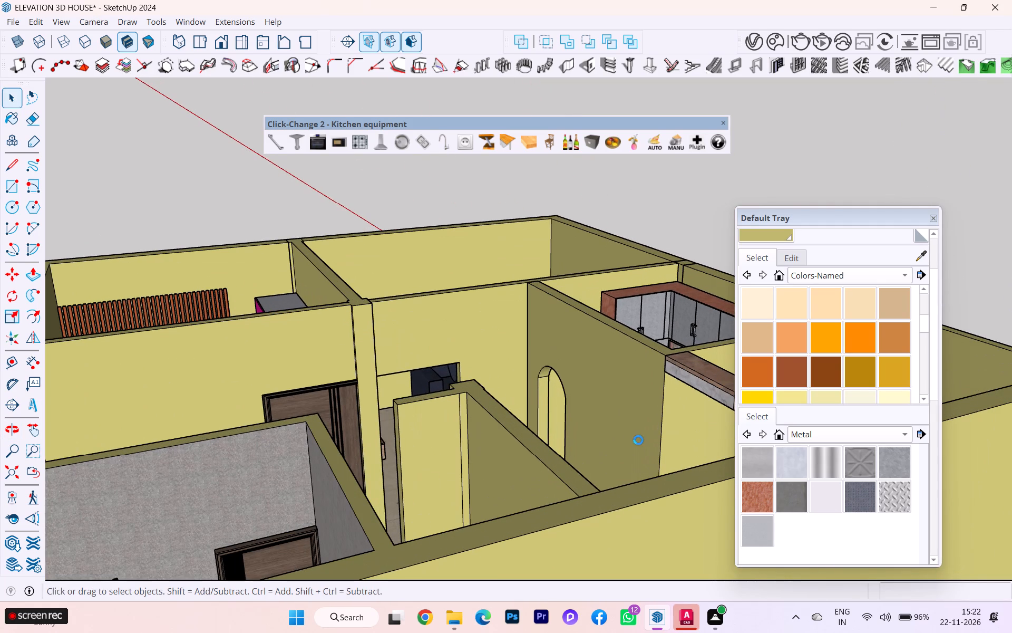
pyautogui.moveTo(638, 440); pyautogui.dragTo(640, 440, button='middle')
pyautogui.scroll(-1, 530, 385)
pyautogui.scroll(1, 530, 385)
pyautogui.scroll(-5, 530, 385)
pyautogui.scroll(1, 490, 381)
pyautogui.scroll(-2, 490, 381)
pyautogui.scroll(1, 476, 385)
pyautogui.scroll(-16, 472, 386)
pyautogui.scroll(1, 509, 371)
pyautogui.scroll(-16, 509, 371)
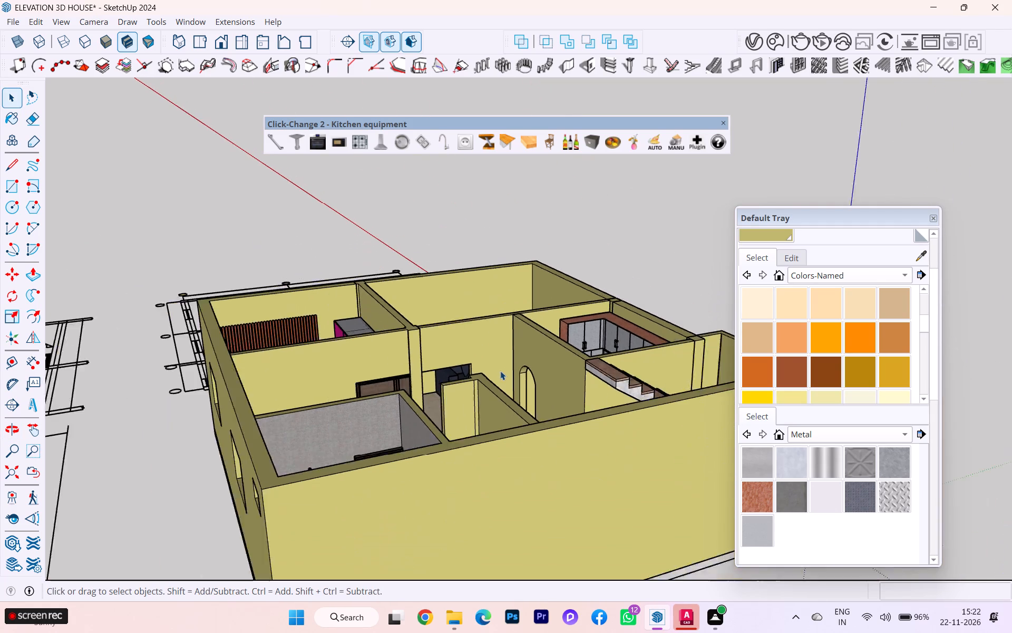
pyautogui.scroll(-1, 530, 362)
# Examine the whole furnished floor from the front and compare its room layout with the flat floor plan beside it.
pyautogui.moveTo(529, 368); pyautogui.dragTo(288, 452, button='middle')
pyautogui.scroll(-6, 465, 323)
pyautogui.scroll(2, 522, 338)
pyautogui.scroll(-1, 540, 342)
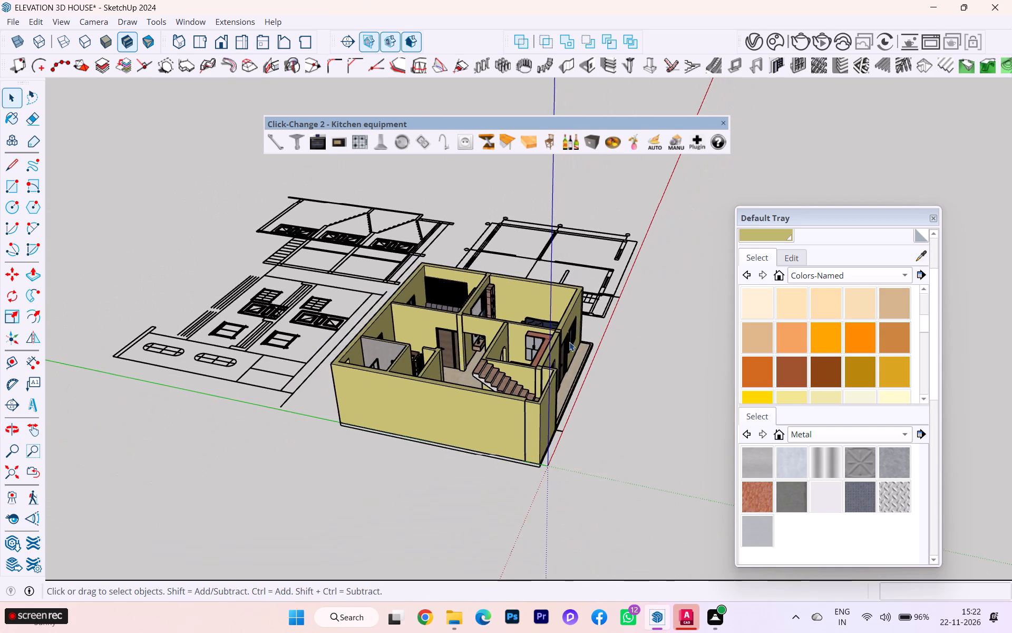
pyautogui.moveTo(570, 337); pyautogui.dragTo(23, 405, button='middle')
pyautogui.scroll(3, 532, 305)
pyautogui.scroll(-1, 537, 305)
pyautogui.scroll(2, 537, 305)
pyautogui.scroll(-2, 307, 328)
pyautogui.moveTo(286, 336); pyautogui.dragTo(494, 358, button='middle')
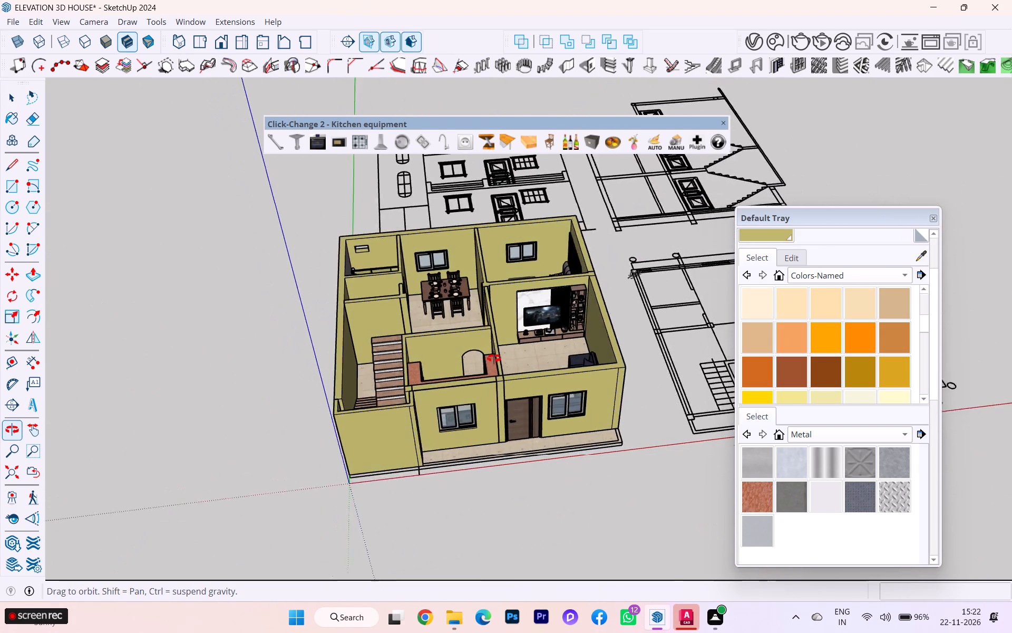
pyautogui.moveTo(494, 358); pyautogui.dragTo(514, 360, button='middle')
pyautogui.scroll(3, 382, 337)
pyautogui.scroll(-2, 344, 331)
pyautogui.scroll(1, 335, 332)
pyautogui.scroll(-2, 323, 332)
pyautogui.scroll(1, 323, 332)
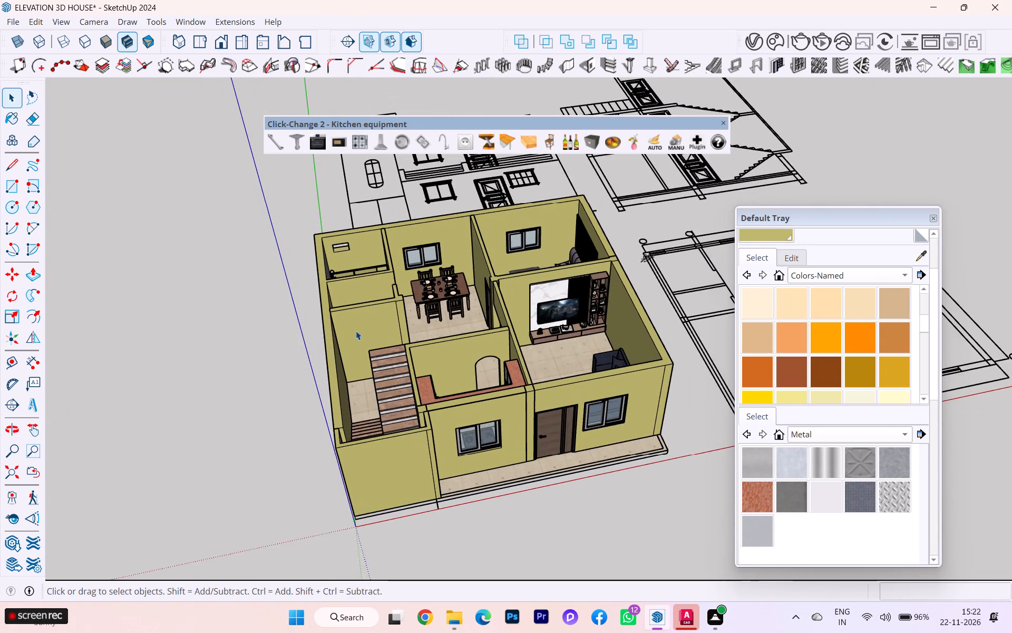
pyautogui.scroll(2, 612, 338)
pyautogui.scroll(2, 429, 338)
pyautogui.scroll(-6, 383, 352)
pyautogui.scroll(1, 277, 352)
pyautogui.scroll(-2, 277, 352)
pyautogui.scroll(2, 667, 339)
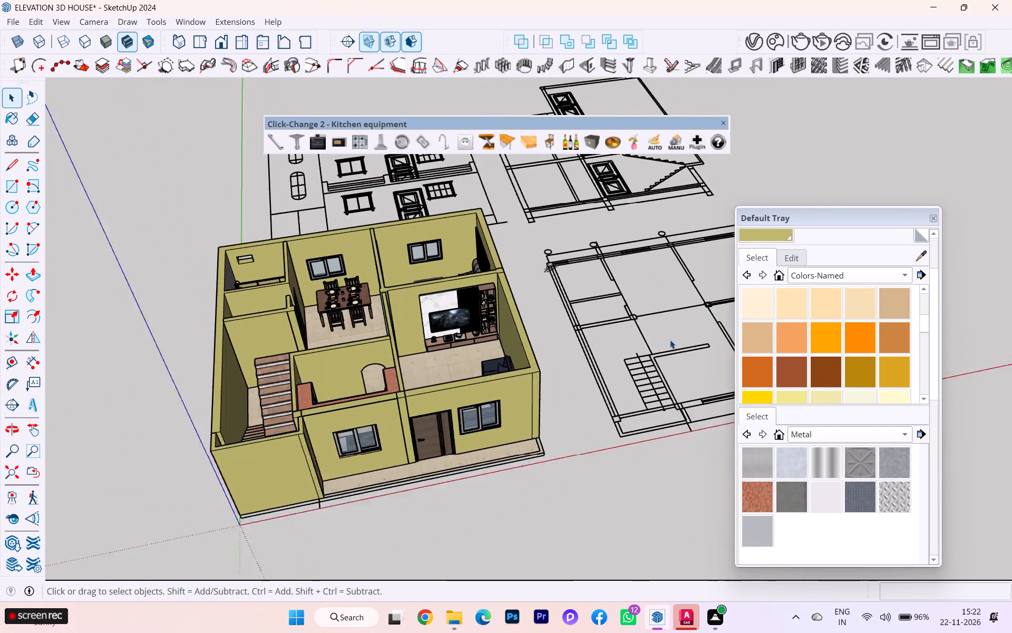
pyautogui.scroll(3, 670, 340)
pyautogui.scroll(-3, 663, 342)
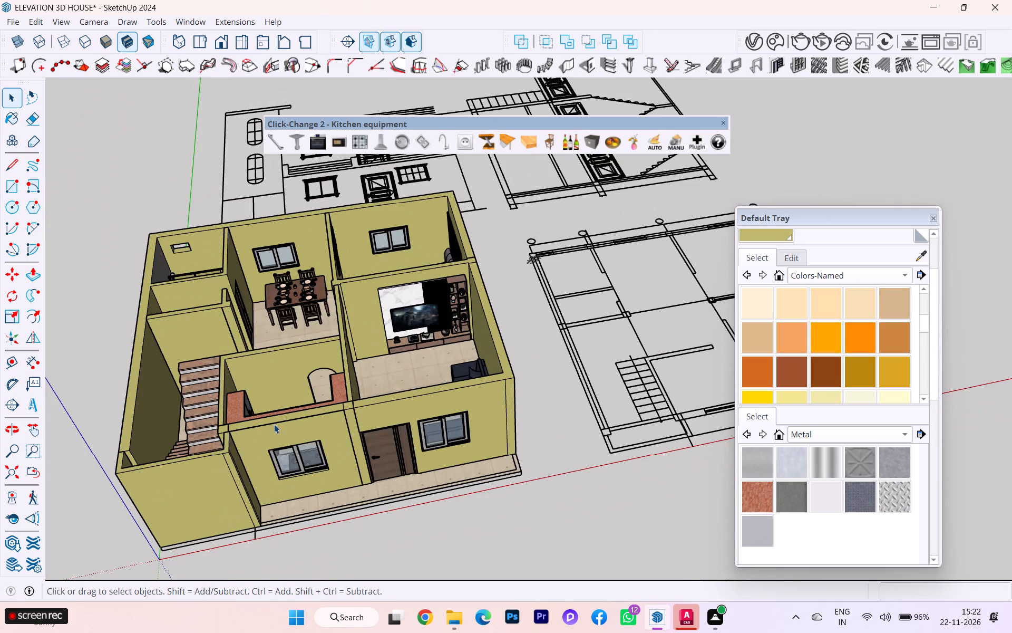
pyautogui.scroll(-2, 274, 422)
pyautogui.scroll(1, 274, 422)
pyautogui.scroll(-4, 274, 422)
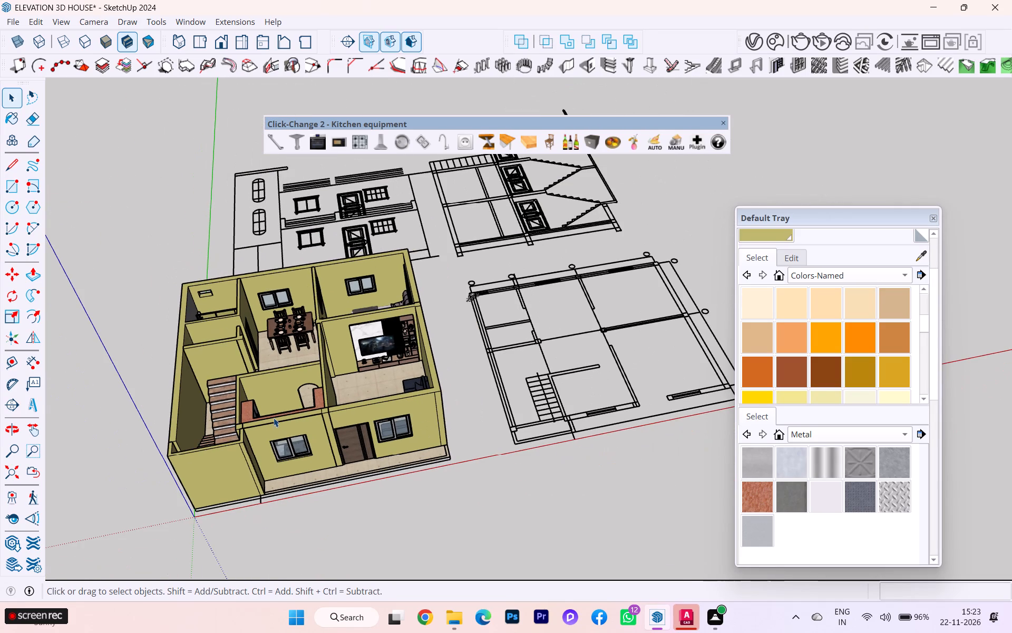
pyautogui.scroll(2, 274, 416)
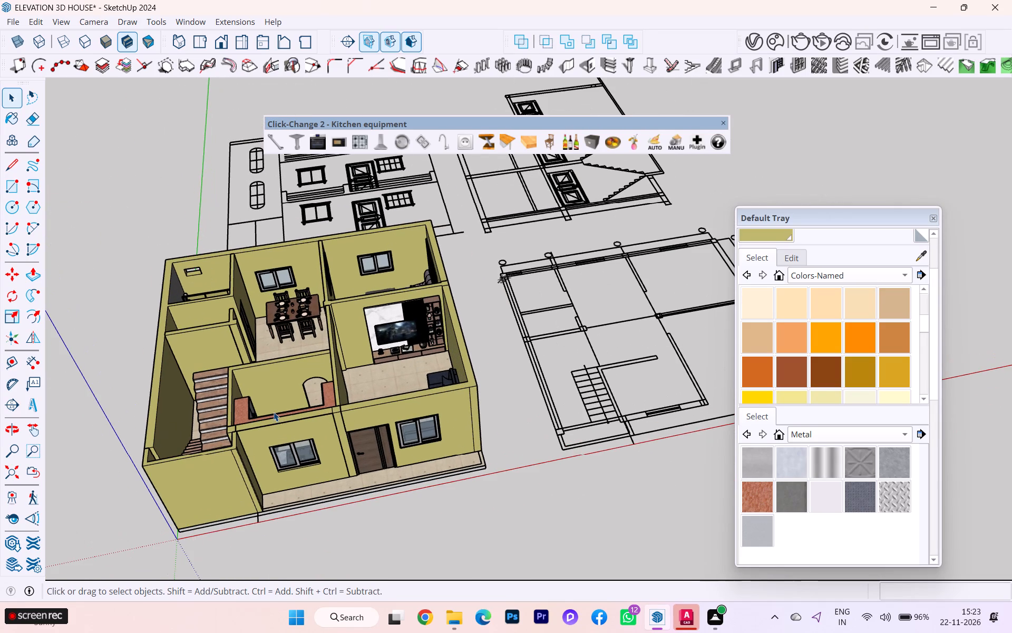
pyautogui.scroll(-2, 274, 412)
pyautogui.scroll(2, 628, 336)
pyautogui.scroll(-1, 659, 336)
pyautogui.scroll(2, 665, 336)
pyautogui.scroll(3, 611, 338)
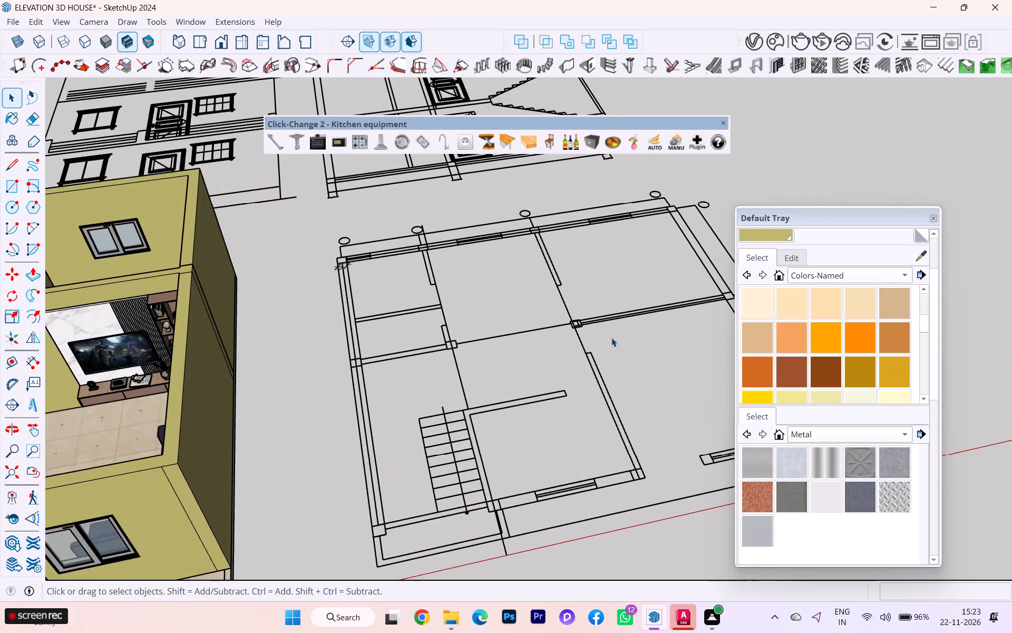
pyautogui.scroll(-5, 611, 338)
pyautogui.scroll(-2, 658, 340)
pyautogui.scroll(1, 659, 340)
pyautogui.scroll(-1, 659, 340)
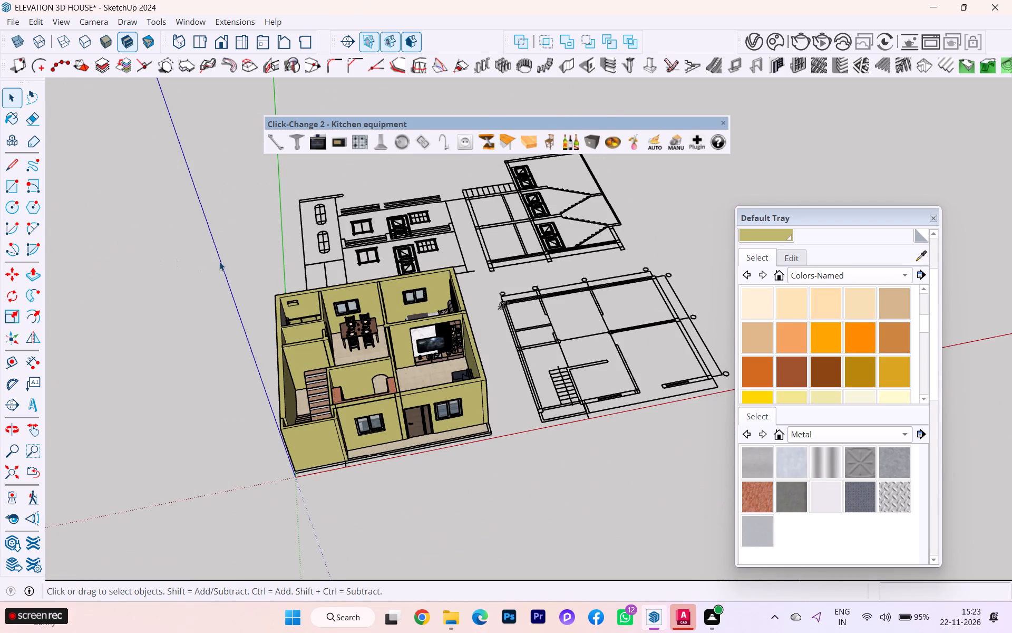
# Copy the top edge of the partition's free end near the dining area 3' straight down its end face.
pyautogui.scroll(4, 374, 305)
pyautogui.scroll(2, 235, 322)
pyautogui.scroll(-2, 234, 320)
pyautogui.scroll(1, 234, 320)
pyautogui.scroll(2, 294, 295)
pyautogui.moveTo(311, 307); pyautogui.dragTo(189, 315, button='middle')
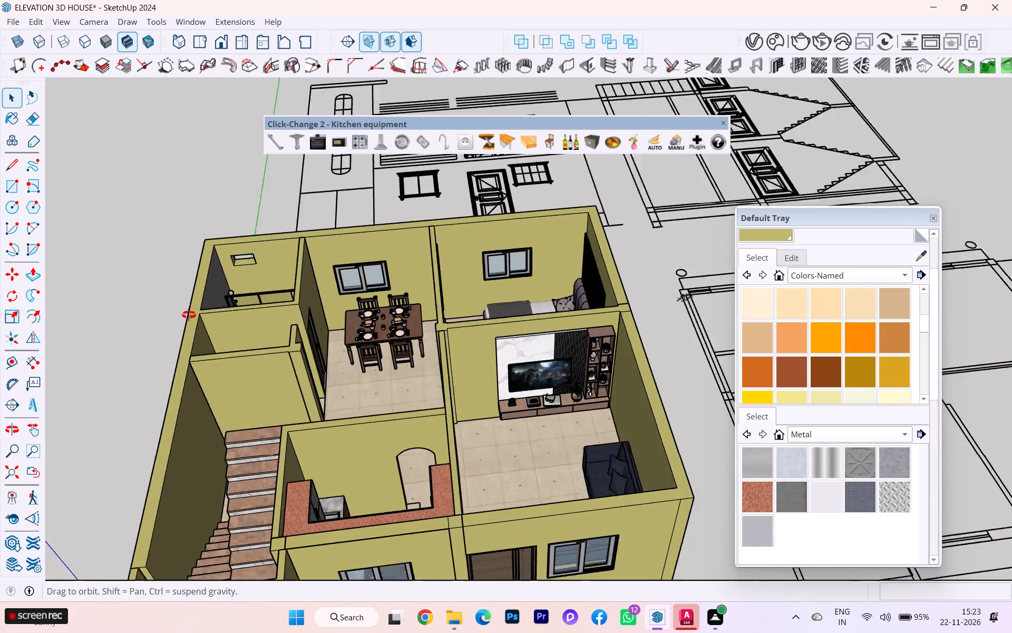
pyautogui.moveTo(189, 315); pyautogui.dragTo(77, 310, button='middle')
pyautogui.scroll(4, 230, 275)
pyautogui.moveTo(507, 299); pyautogui.dragTo(128, 341, button='middle')
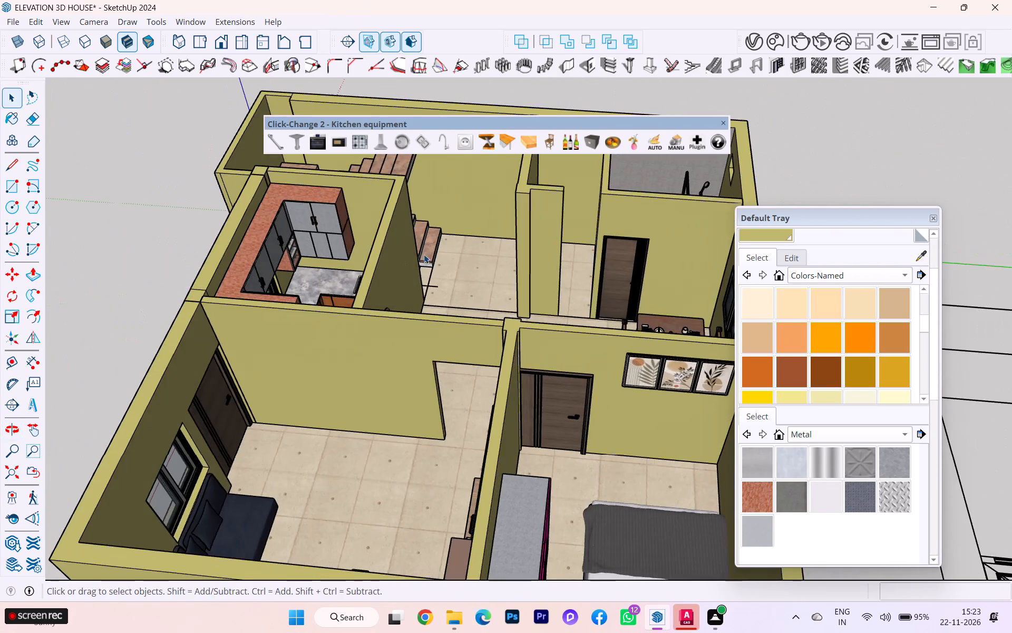
pyautogui.scroll(2, 430, 254)
pyautogui.scroll(-1, 433, 254)
pyautogui.scroll(2, 460, 257)
pyautogui.moveTo(478, 267); pyautogui.dragTo(200, 295, button='middle')
pyautogui.scroll(3, 572, 304)
pyautogui.scroll(-1, 588, 296)
pyautogui.scroll(3, 746, 233)
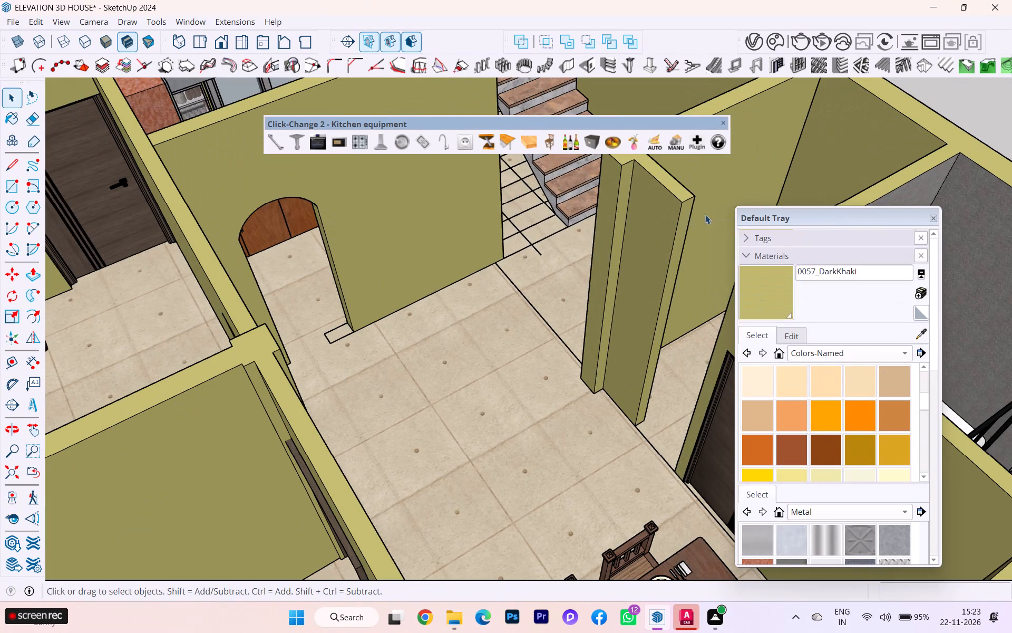
pyautogui.doubleClick(681, 216)
pyautogui.scroll(3, 680, 216)
pyautogui.scroll(-1, 680, 216)
pyautogui.scroll(6, 680, 216)
pyautogui.click(685, 193)
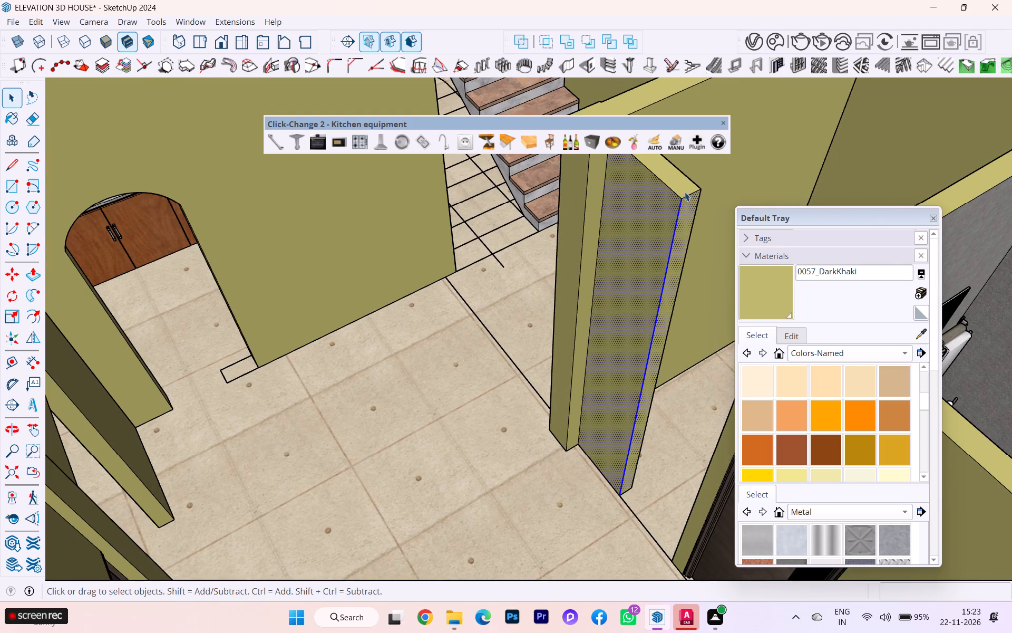
pyautogui.click(687, 197)
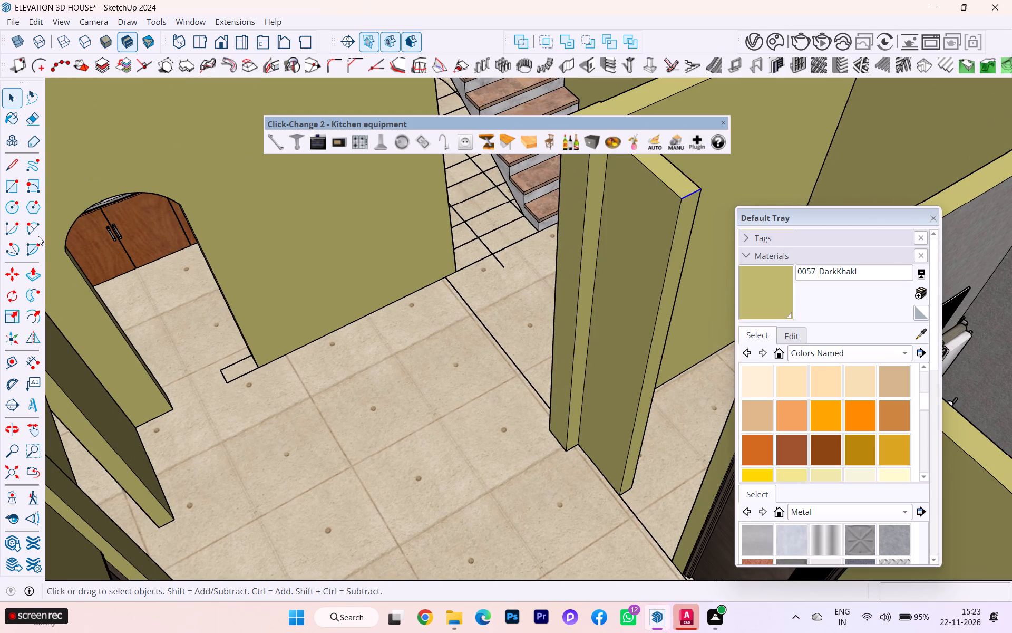
pyautogui.click(13, 272)
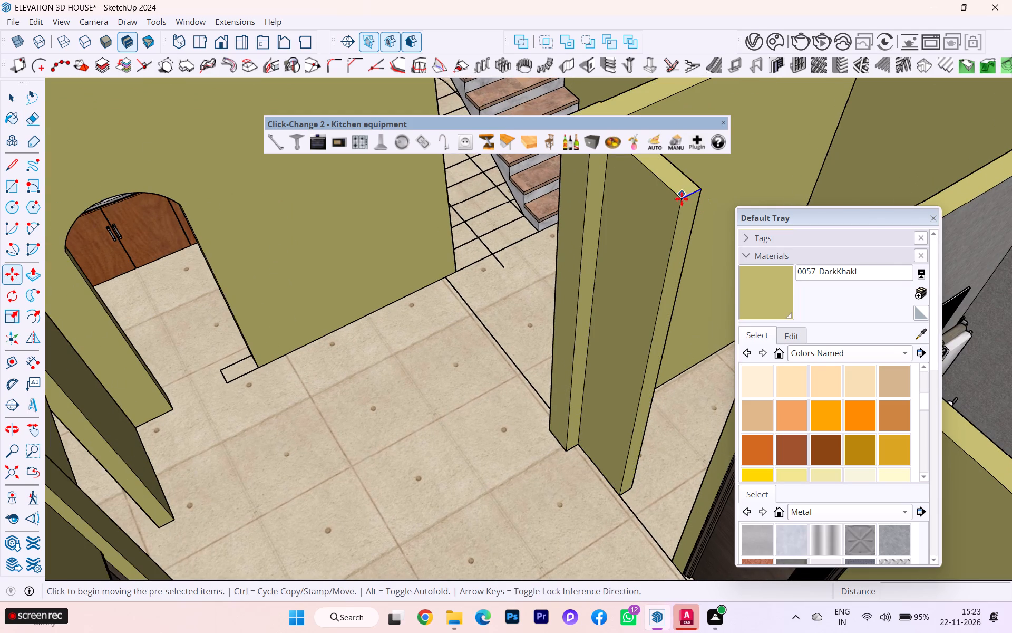
pyautogui.click(683, 204)
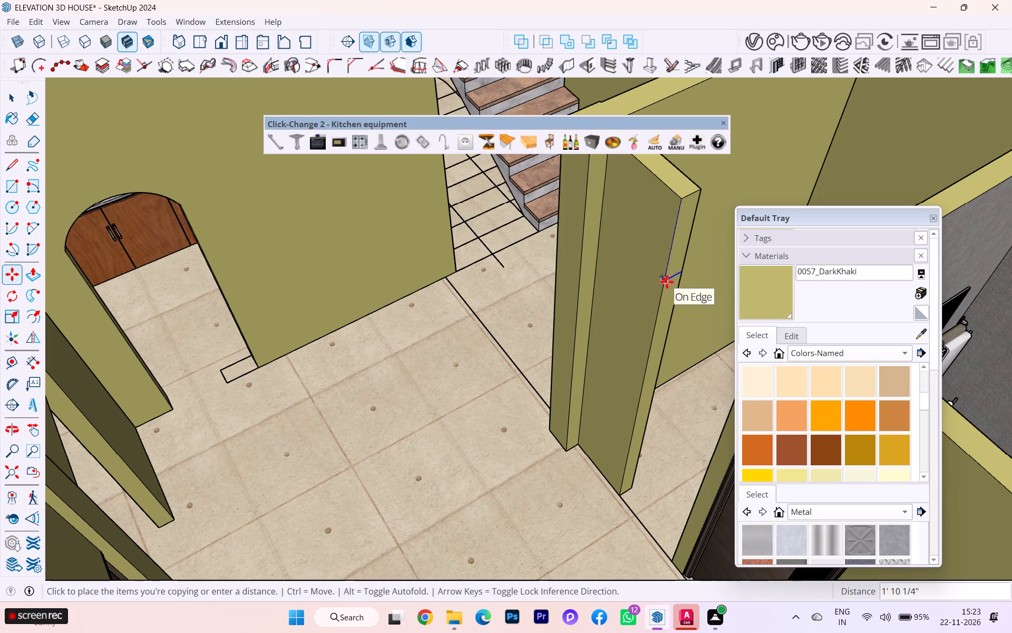
pyautogui.press('Up')
pyautogui.write("3'")
pyautogui.press('Return')
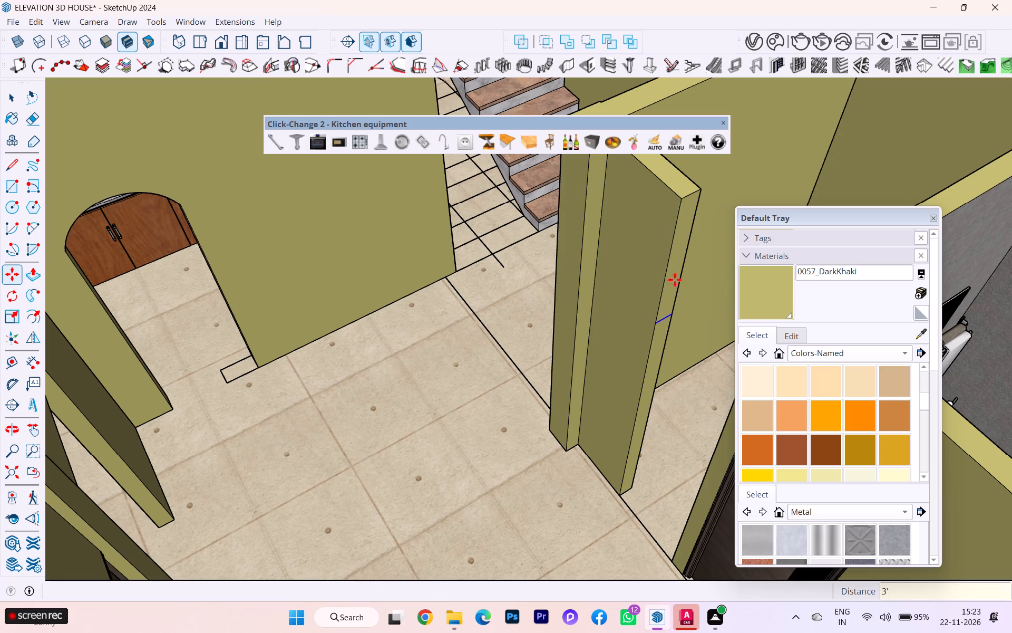
# Push/Pull the upper part of the partition's end face 2' to the bathroom wall, forming a header over the opening.
pyautogui.click(3, 98)
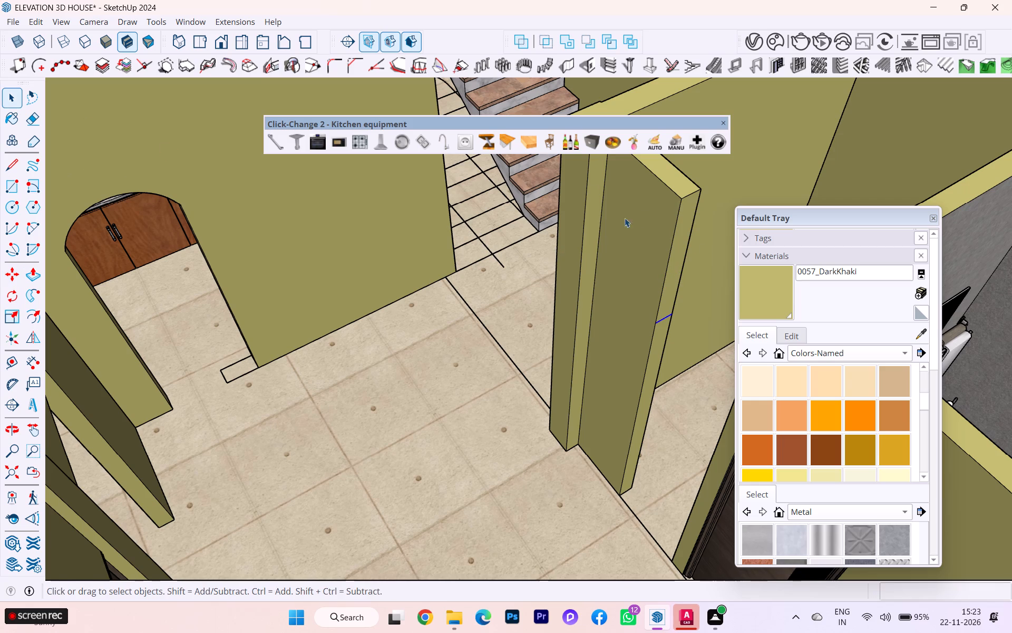
pyautogui.click(687, 233)
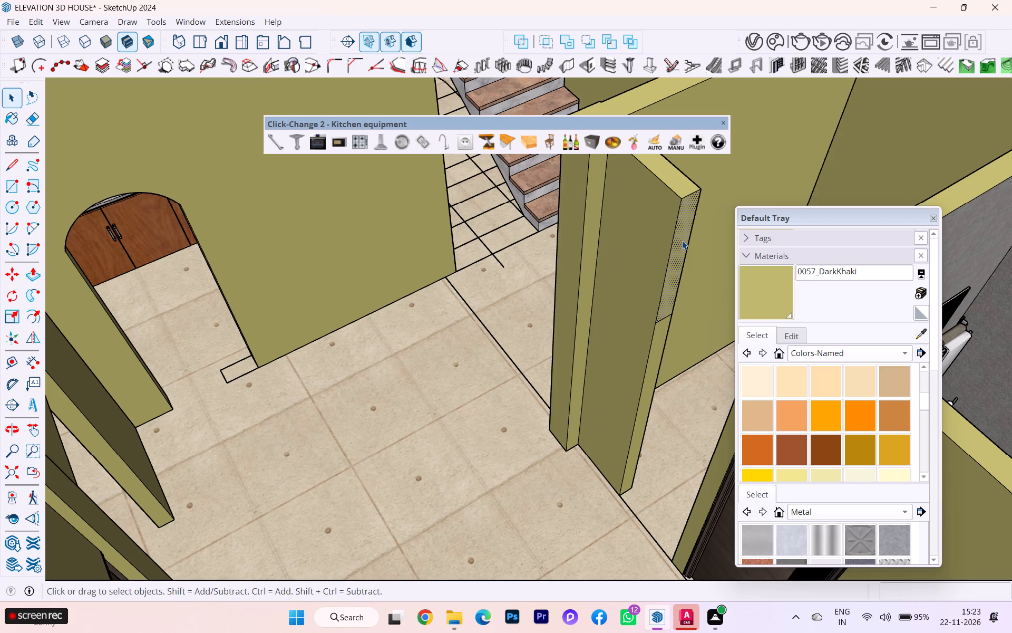
pyautogui.press('p')
pyautogui.press('Return')
pyautogui.click(685, 244)
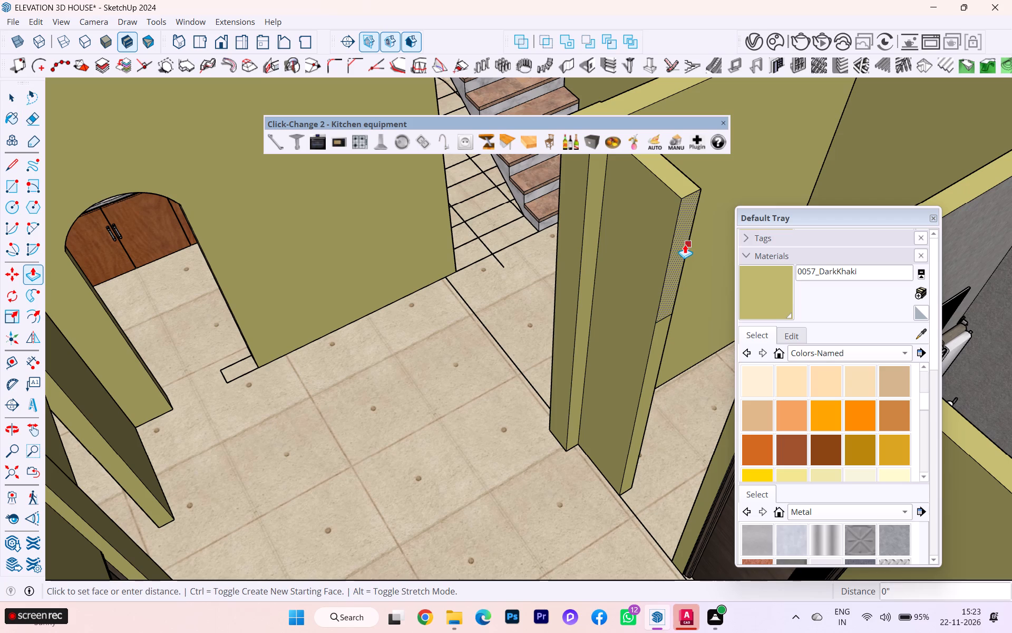
pyautogui.scroll(-4, 595, 221)
pyautogui.scroll(2, 589, 218)
pyautogui.scroll(-3, 589, 218)
pyautogui.scroll(1, 589, 218)
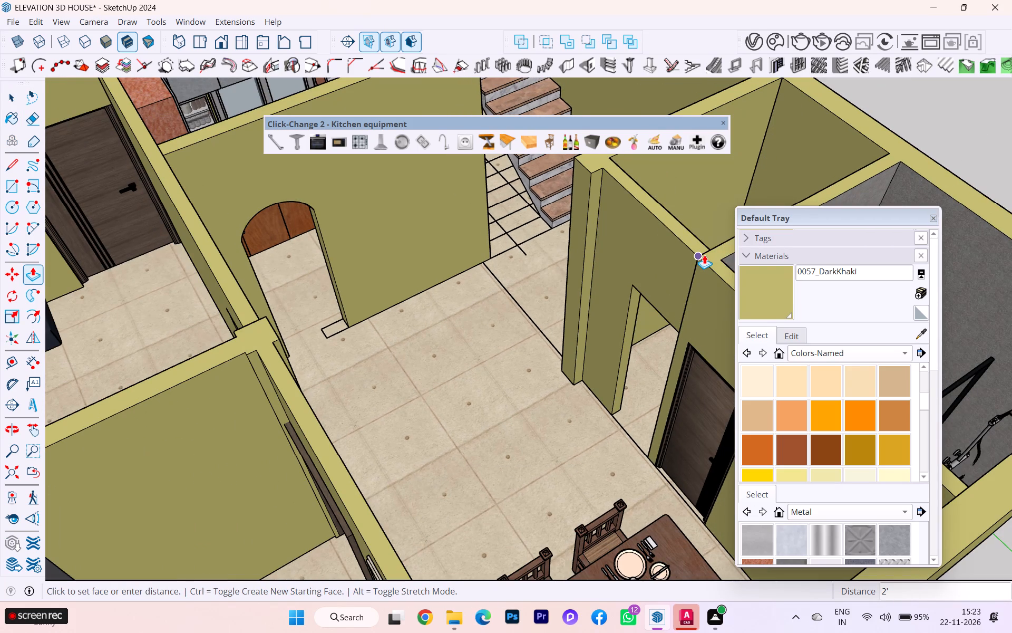
pyautogui.click(704, 255)
# Copy the dark wood bathroom door from its top frame corner to the upper corner of the new opening beside it.
pyautogui.scroll(2, 700, 252)
pyautogui.scroll(-1, 699, 252)
pyautogui.scroll(10, 699, 252)
pyautogui.moveTo(661, 269); pyautogui.dragTo(726, 216, button='middle')
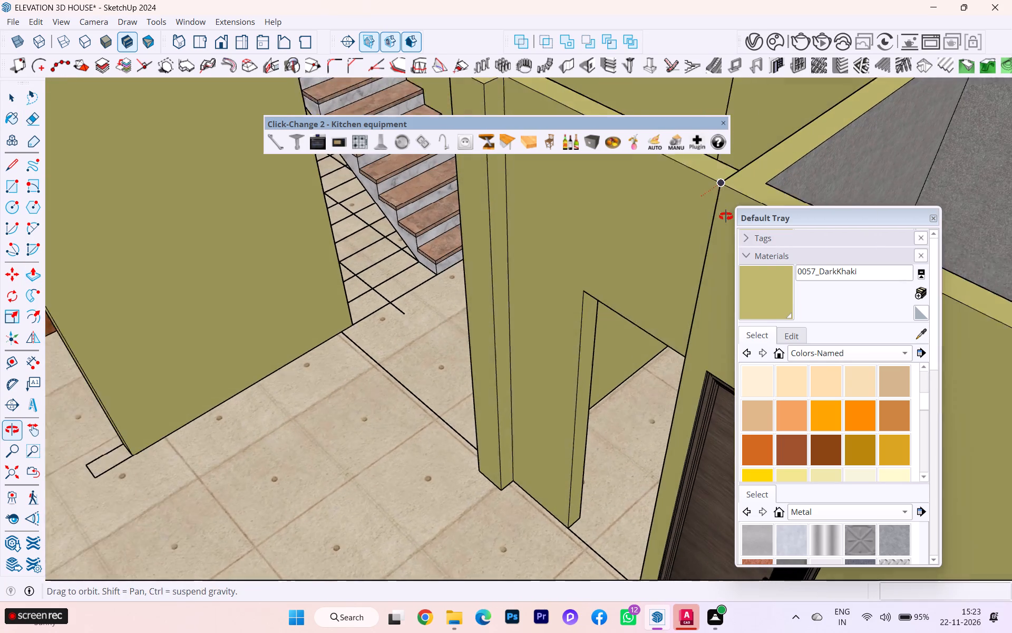
pyautogui.moveTo(726, 216); pyautogui.dragTo(728, 212, button='middle')
pyautogui.scroll(-6, 523, 270)
pyautogui.moveTo(438, 302); pyautogui.dragTo(759, 285, button='middle')
pyautogui.scroll(-1, 479, 269)
pyautogui.scroll(1, 475, 269)
pyautogui.scroll(-3, 472, 269)
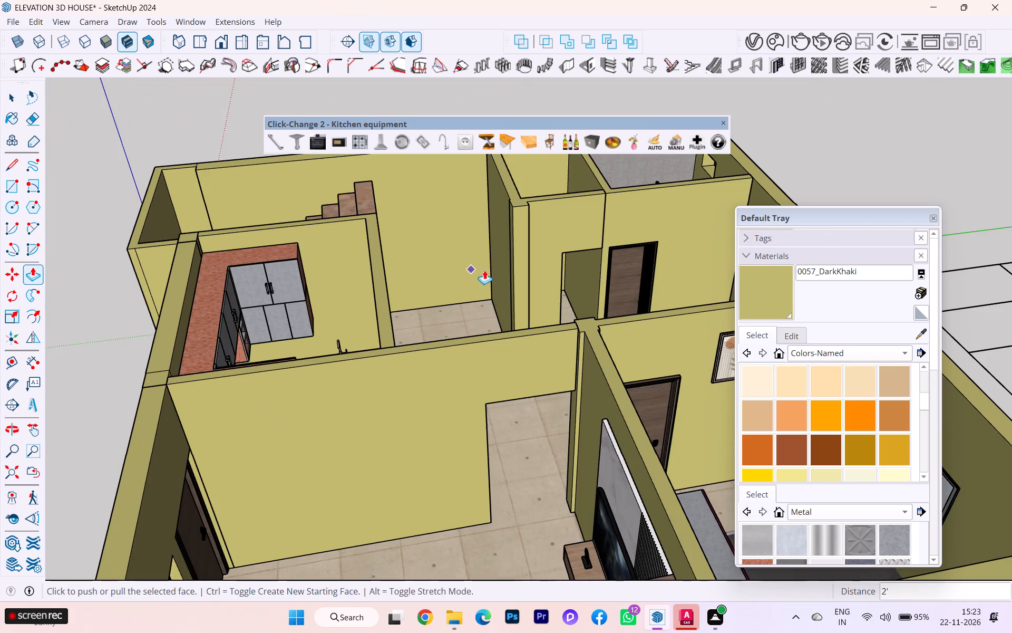
pyautogui.scroll(7, 365, 255)
pyautogui.scroll(-1, 611, 223)
pyautogui.scroll(2, 612, 223)
pyautogui.scroll(-2, 470, 216)
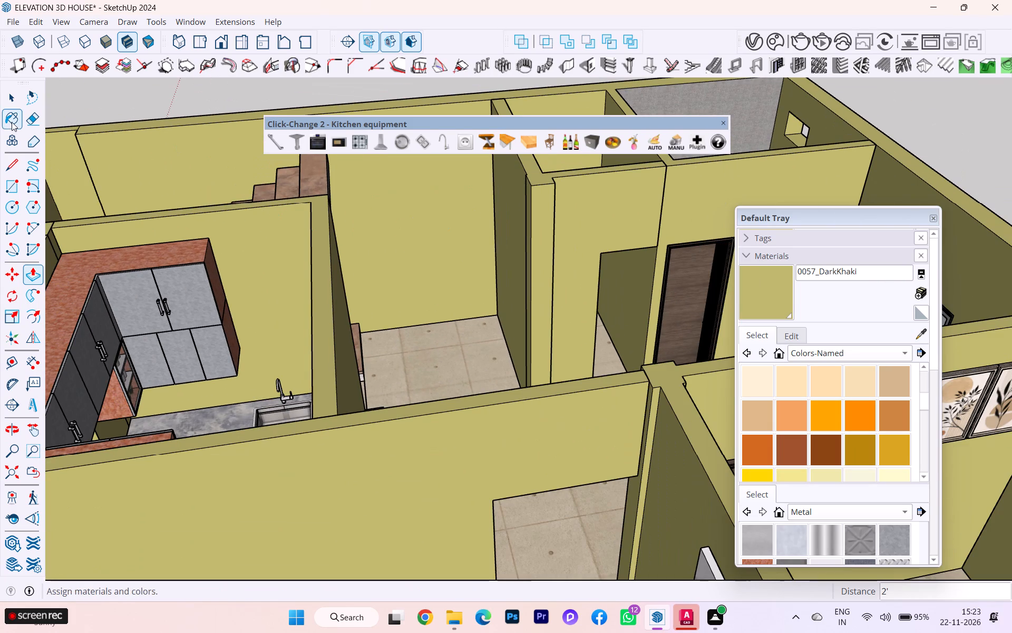
pyautogui.click(9, 97)
pyautogui.scroll(3, 531, 259)
pyautogui.scroll(-2, 625, 284)
pyautogui.scroll(1, 672, 291)
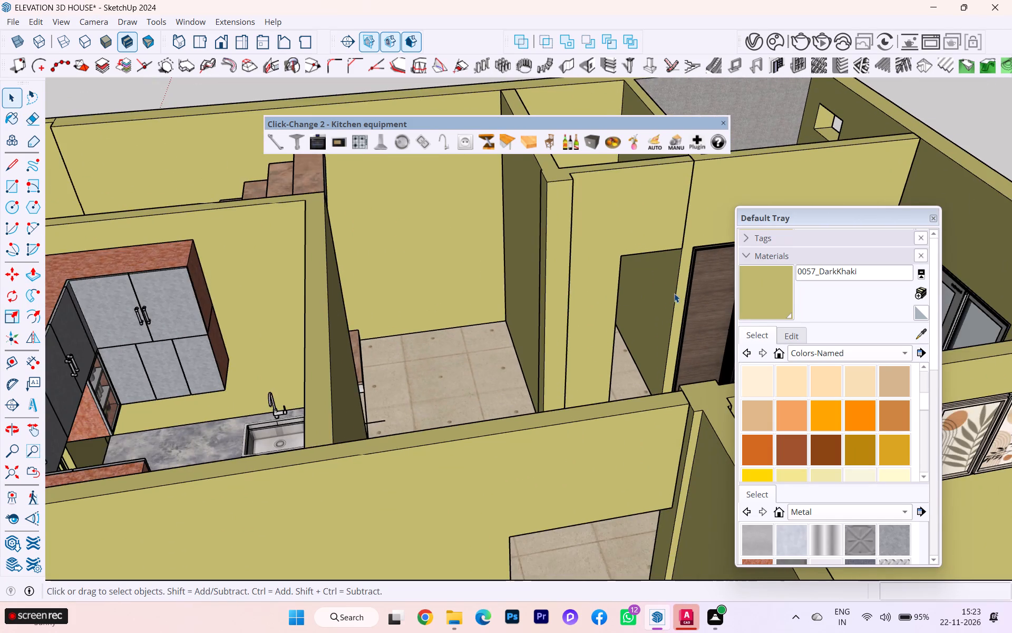
pyautogui.click(695, 292)
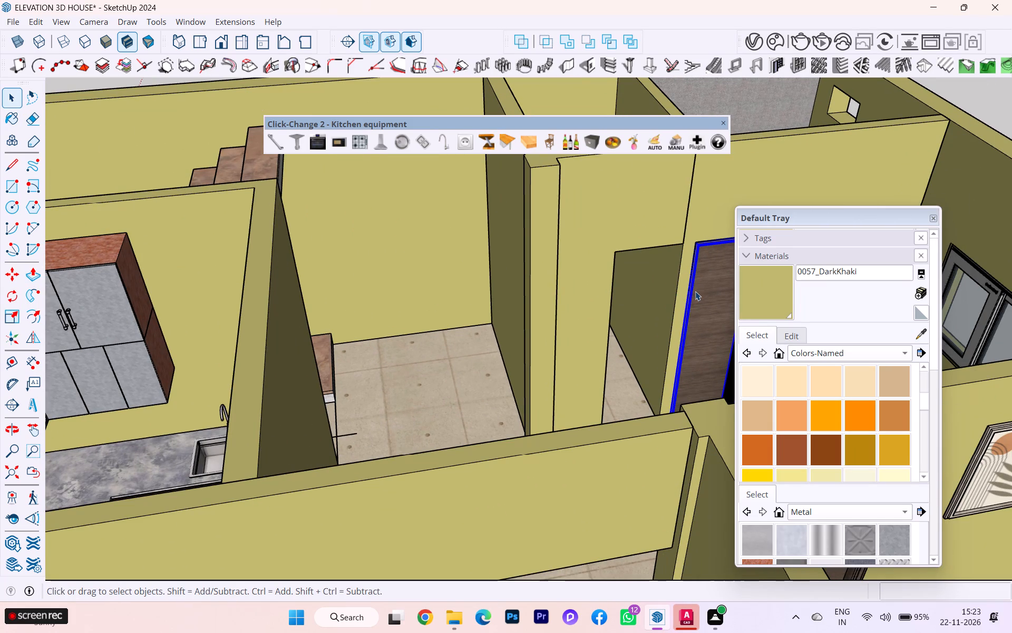
pyautogui.press('m')
pyautogui.scroll(14, 703, 287)
pyautogui.scroll(-1, 693, 232)
pyautogui.scroll(3, 693, 232)
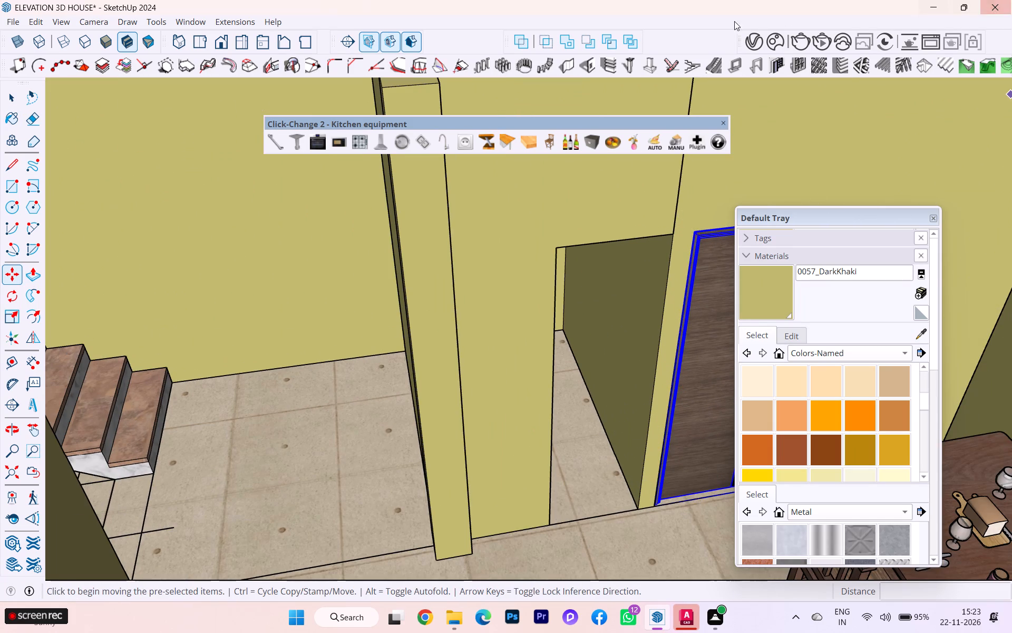
pyautogui.scroll(1, 684, 253)
pyautogui.scroll(-2, 679, 252)
pyautogui.scroll(4, 678, 252)
pyautogui.scroll(-2, 712, 236)
pyautogui.scroll(1, 712, 236)
pyautogui.scroll(-1, 712, 236)
pyautogui.scroll(2, 712, 236)
pyautogui.scroll(-1, 689, 212)
pyautogui.scroll(5, 689, 212)
pyautogui.scroll(-2, 705, 220)
pyautogui.scroll(2, 707, 222)
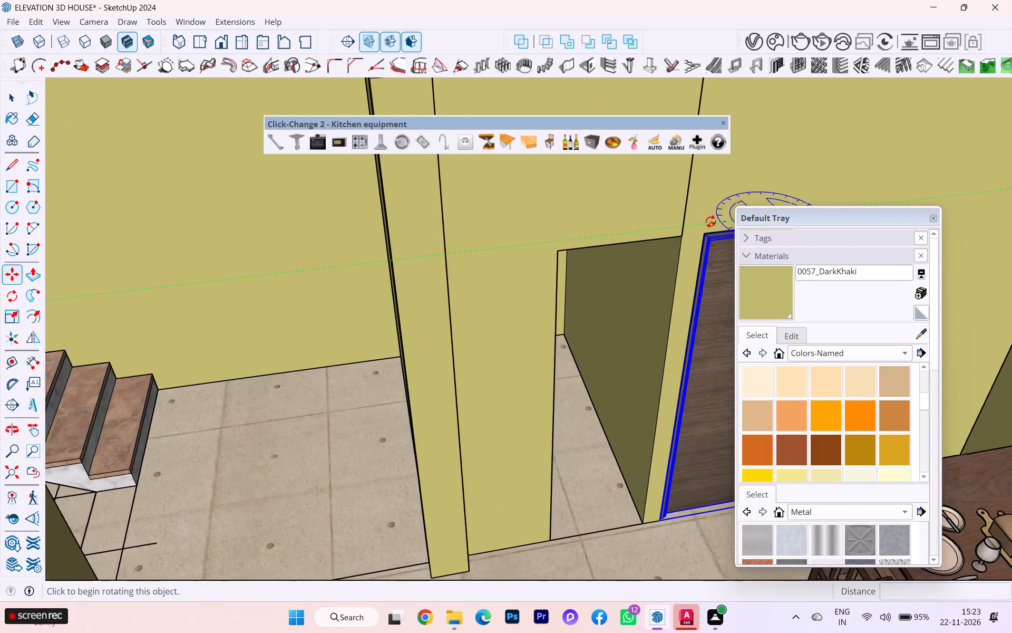
pyautogui.scroll(2, 711, 222)
pyautogui.scroll(-1, 711, 221)
pyautogui.scroll(6, 711, 221)
pyautogui.scroll(-3, 704, 239)
pyautogui.scroll(1, 704, 239)
pyautogui.click(705, 235)
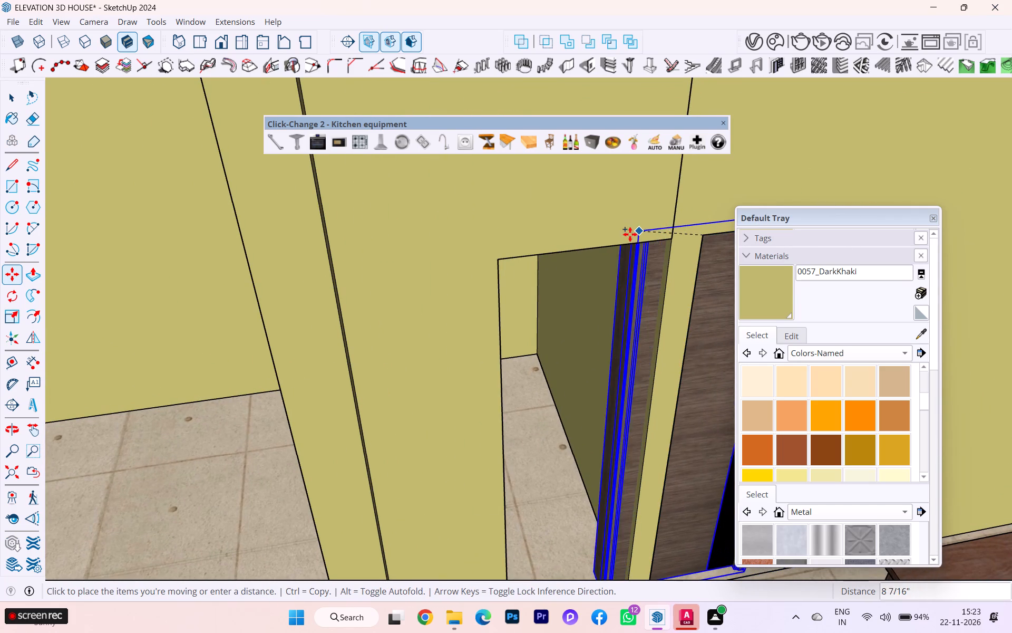
pyautogui.scroll(7, 497, 261)
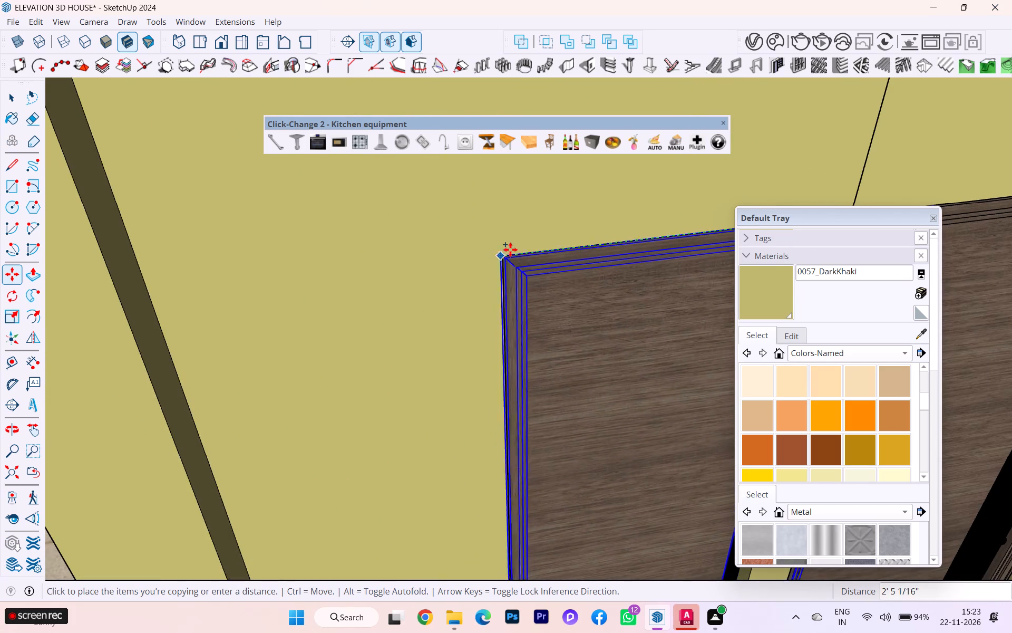
pyautogui.click(500, 254)
pyautogui.scroll(1, 512, 246)
pyautogui.scroll(-1, 512, 246)
pyautogui.scroll(1, 517, 247)
pyautogui.scroll(-2, 520, 249)
pyautogui.scroll(3, 522, 252)
pyautogui.scroll(-2, 522, 252)
pyautogui.moveTo(521, 249); pyautogui.dragTo(527, 254, button='middle')
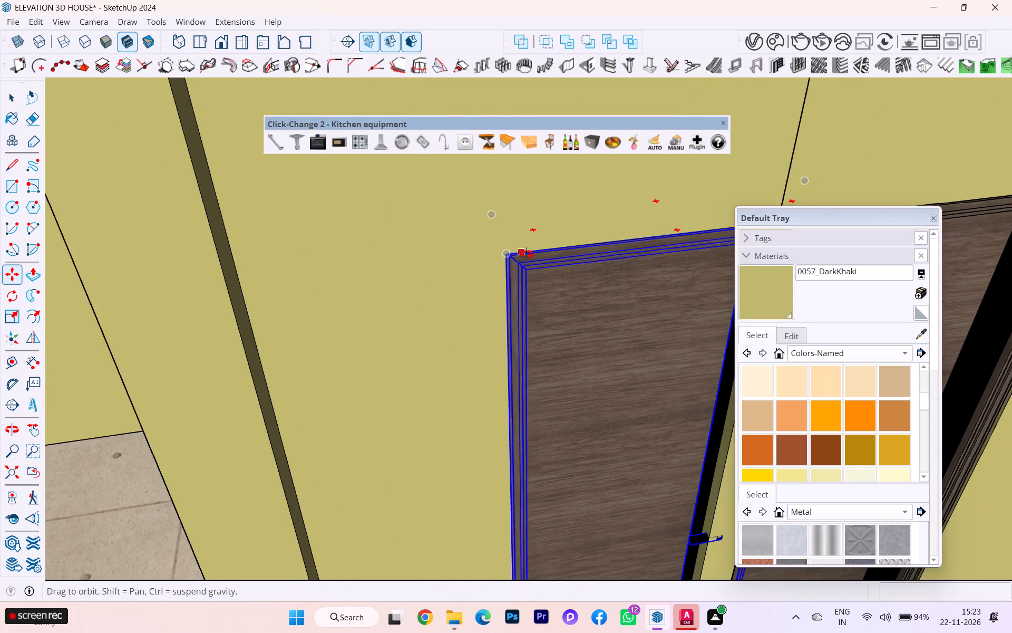
# Scale the selected door's width to about 0.82 along the red axis, pulling in the side beside the neighbouring door.
pyautogui.moveTo(527, 254); pyautogui.dragTo(714, 343, button='middle')
pyautogui.scroll(2, 557, 297)
pyautogui.scroll(-1, 547, 262)
pyautogui.moveTo(543, 259); pyautogui.dragTo(312, 203, button='middle')
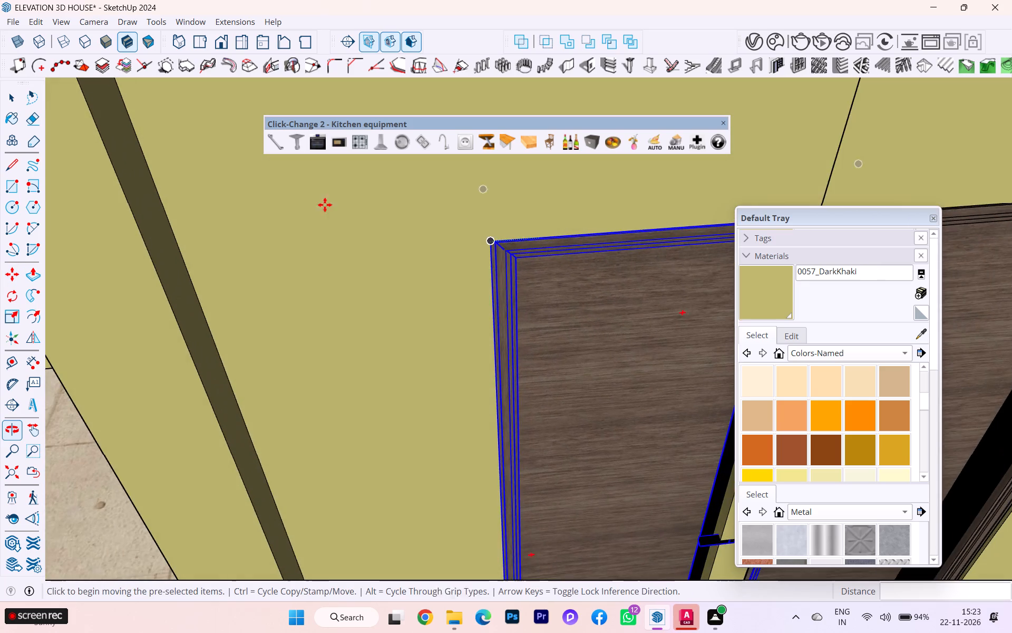
pyautogui.scroll(1, 362, 207)
pyautogui.scroll(-1, 363, 207)
pyautogui.scroll(1, 363, 207)
pyautogui.scroll(-6, 363, 207)
pyautogui.scroll(1, 358, 210)
pyautogui.scroll(-2, 357, 211)
pyautogui.scroll(1, 355, 211)
pyautogui.scroll(-2, 351, 212)
pyautogui.scroll(1, 351, 213)
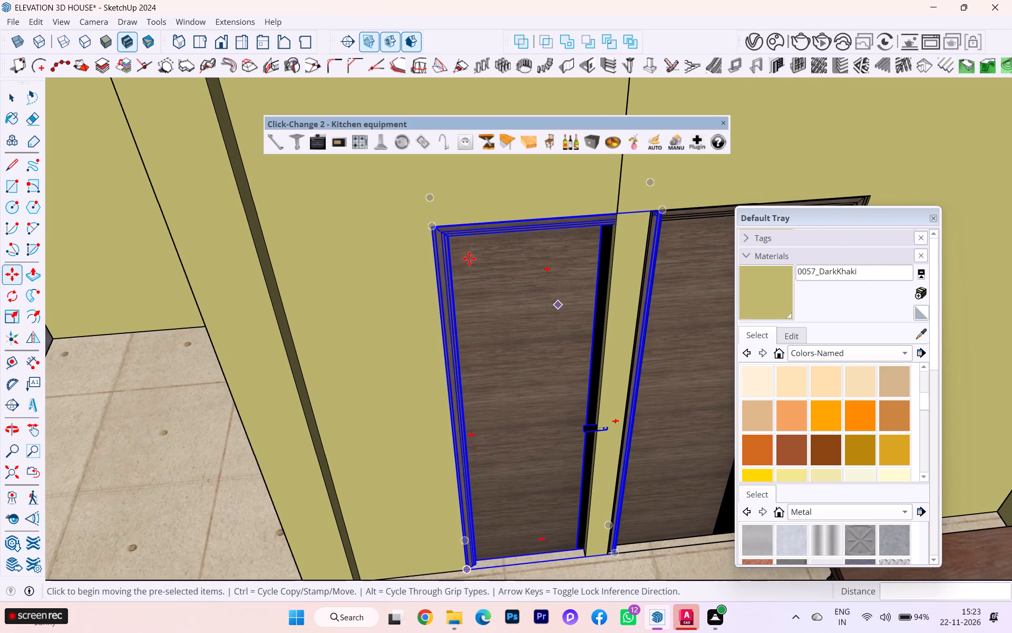
pyautogui.press('s')
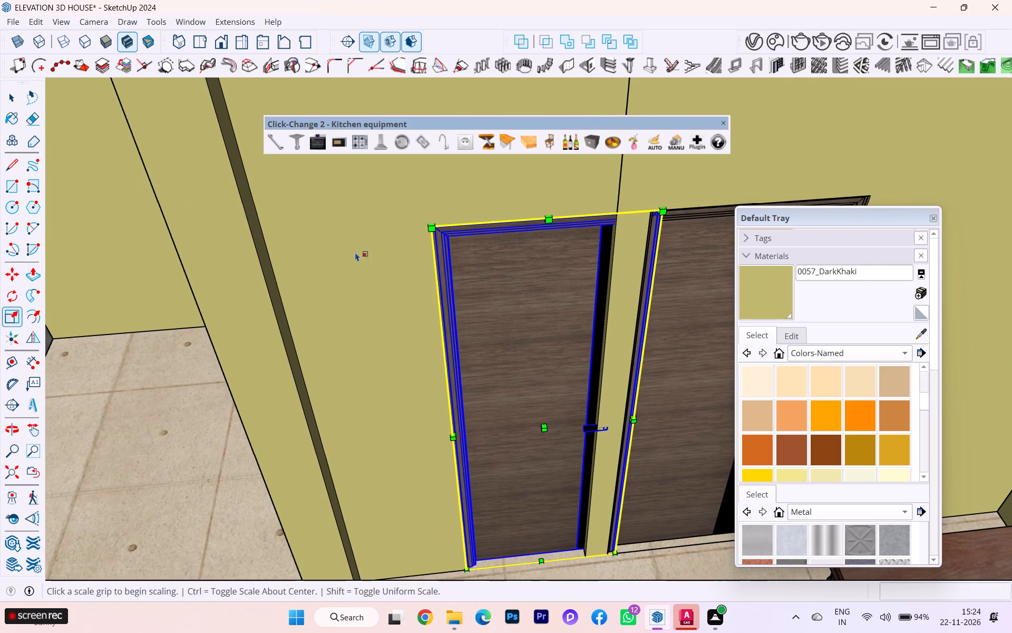
pyautogui.scroll(2, 602, 398)
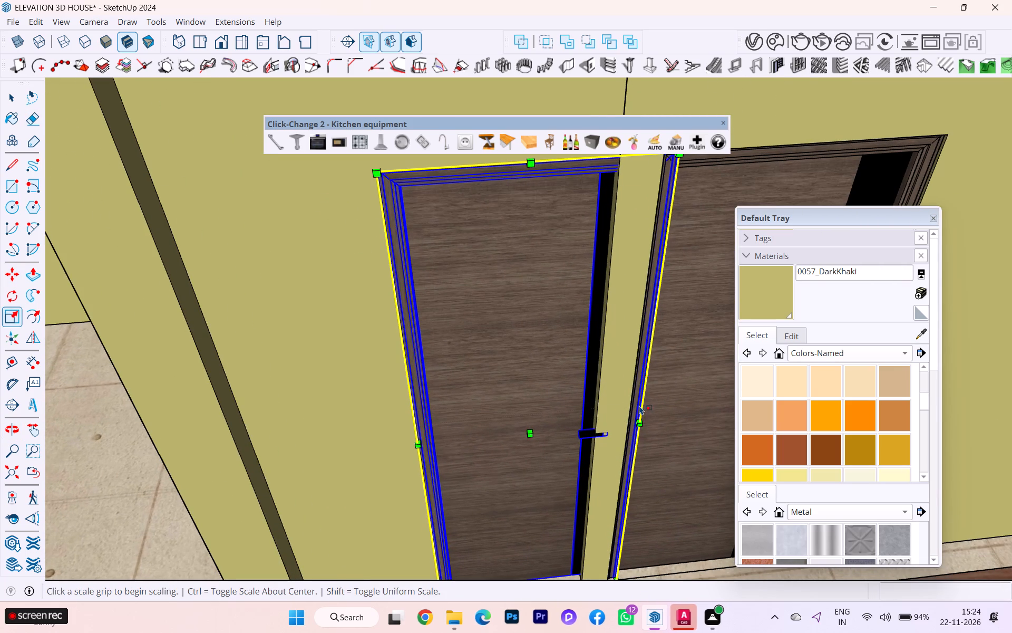
pyautogui.click(636, 404)
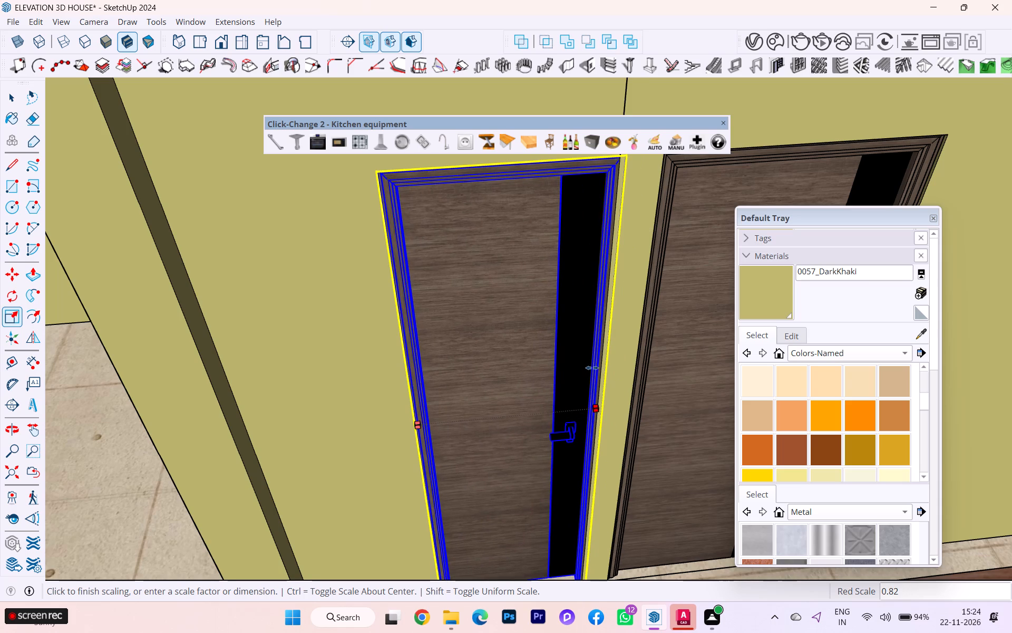
pyautogui.click(592, 368)
# Examine the narrowed door's handle side, frame and gap to the neighbouring door from several angles.
pyautogui.scroll(-4, 647, 345)
pyautogui.moveTo(635, 313); pyautogui.dragTo(539, 311, button='middle')
pyautogui.scroll(3, 603, 389)
pyautogui.scroll(-2, 604, 406)
pyautogui.scroll(2, 601, 407)
pyautogui.scroll(-2, 597, 409)
pyautogui.scroll(2, 591, 414)
pyautogui.scroll(-1, 560, 423)
pyautogui.scroll(6, 556, 424)
pyautogui.moveTo(557, 414); pyautogui.dragTo(448, 427, button='middle')
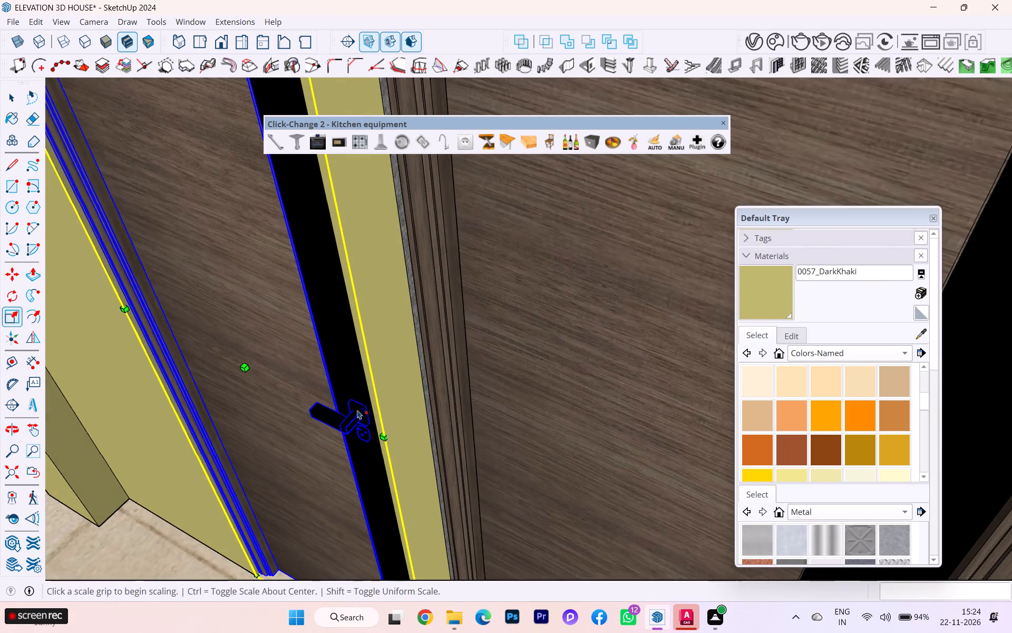
pyautogui.scroll(4, 357, 410)
pyautogui.scroll(-2, 393, 417)
pyautogui.moveTo(426, 411); pyautogui.dragTo(605, 413, button='middle')
pyautogui.scroll(-3, 518, 308)
pyautogui.scroll(1, 522, 308)
pyautogui.scroll(-2, 524, 307)
pyautogui.scroll(1, 554, 303)
pyautogui.scroll(-5, 555, 303)
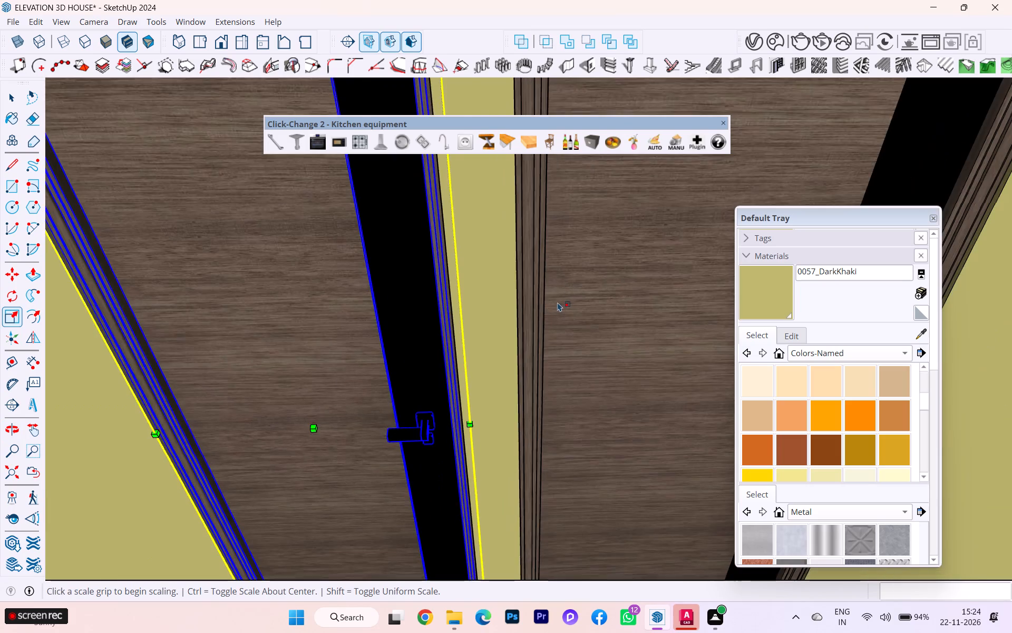
pyautogui.scroll(-3, 558, 302)
pyautogui.scroll(1, 548, 303)
pyautogui.scroll(-3, 548, 303)
pyautogui.moveTo(316, 293); pyautogui.dragTo(480, 346, button='middle')
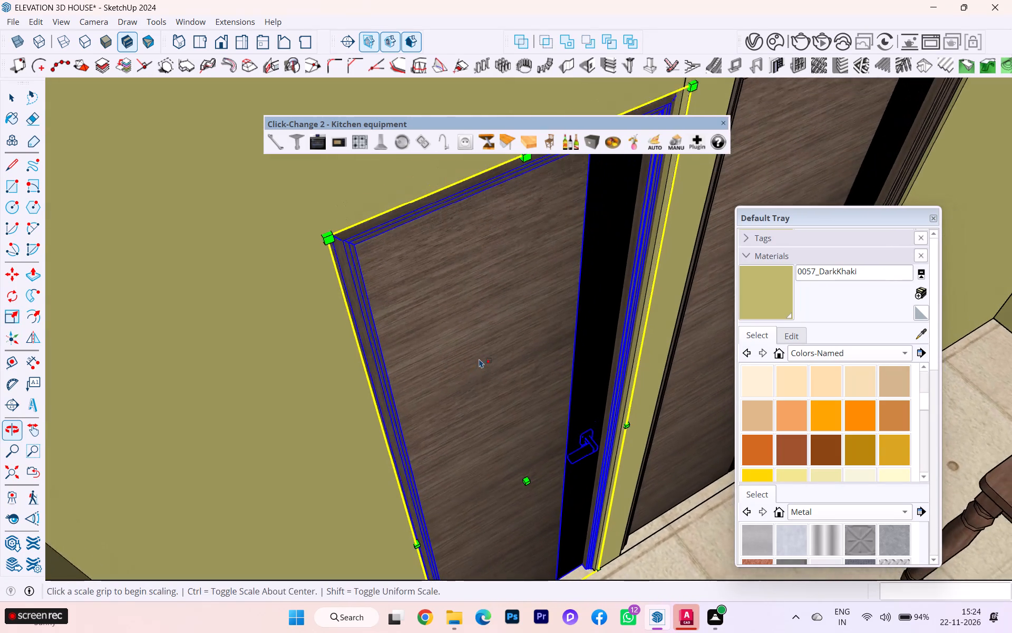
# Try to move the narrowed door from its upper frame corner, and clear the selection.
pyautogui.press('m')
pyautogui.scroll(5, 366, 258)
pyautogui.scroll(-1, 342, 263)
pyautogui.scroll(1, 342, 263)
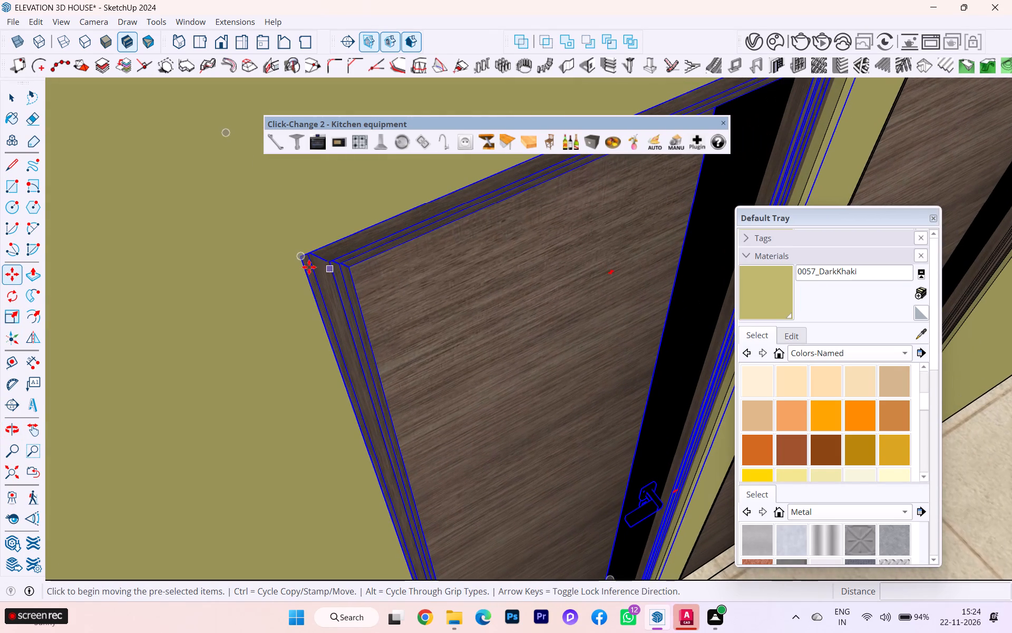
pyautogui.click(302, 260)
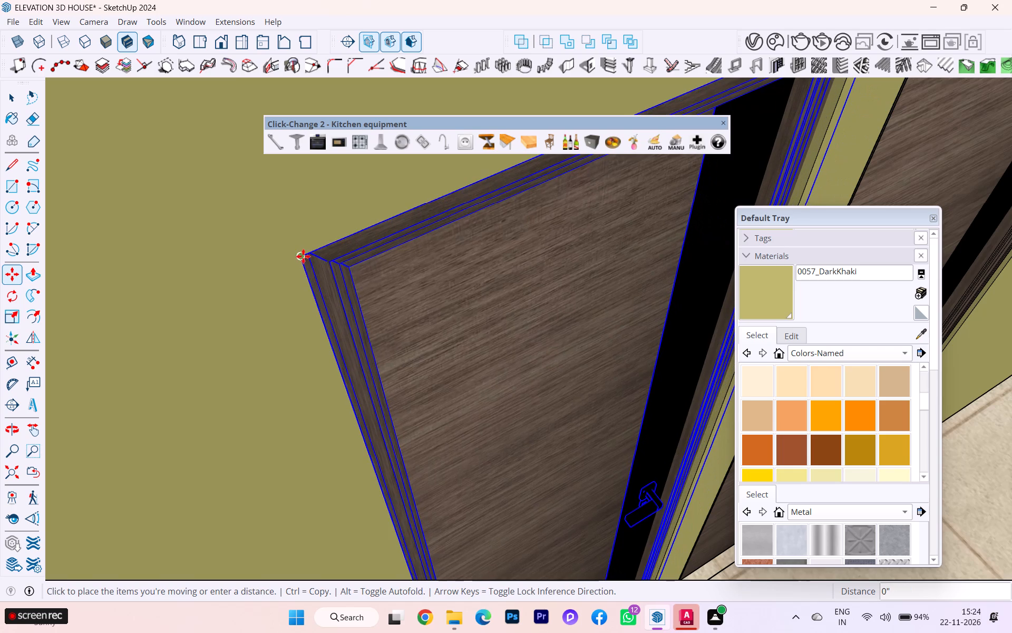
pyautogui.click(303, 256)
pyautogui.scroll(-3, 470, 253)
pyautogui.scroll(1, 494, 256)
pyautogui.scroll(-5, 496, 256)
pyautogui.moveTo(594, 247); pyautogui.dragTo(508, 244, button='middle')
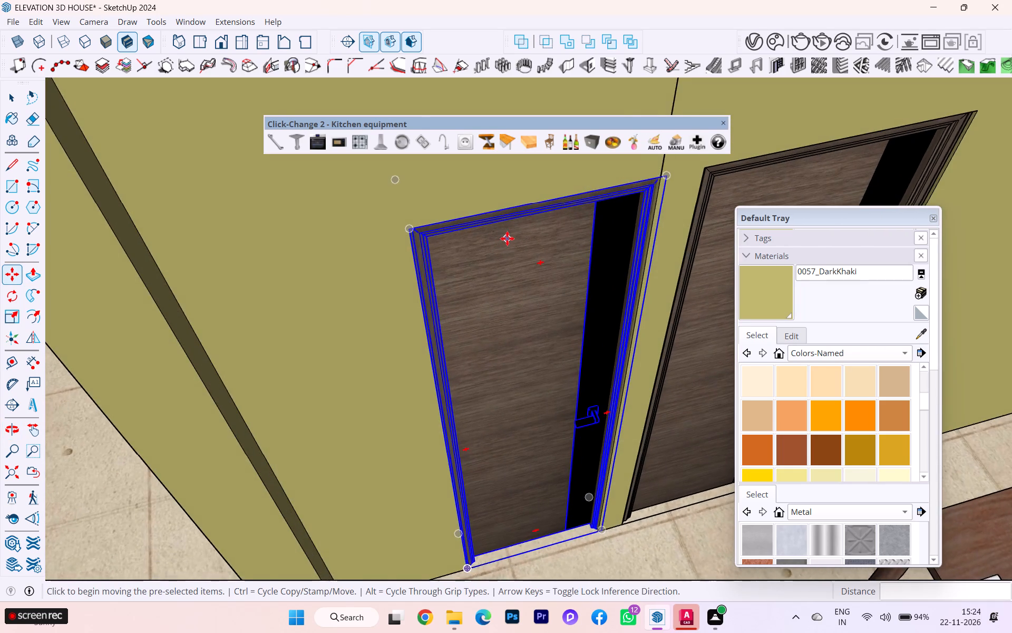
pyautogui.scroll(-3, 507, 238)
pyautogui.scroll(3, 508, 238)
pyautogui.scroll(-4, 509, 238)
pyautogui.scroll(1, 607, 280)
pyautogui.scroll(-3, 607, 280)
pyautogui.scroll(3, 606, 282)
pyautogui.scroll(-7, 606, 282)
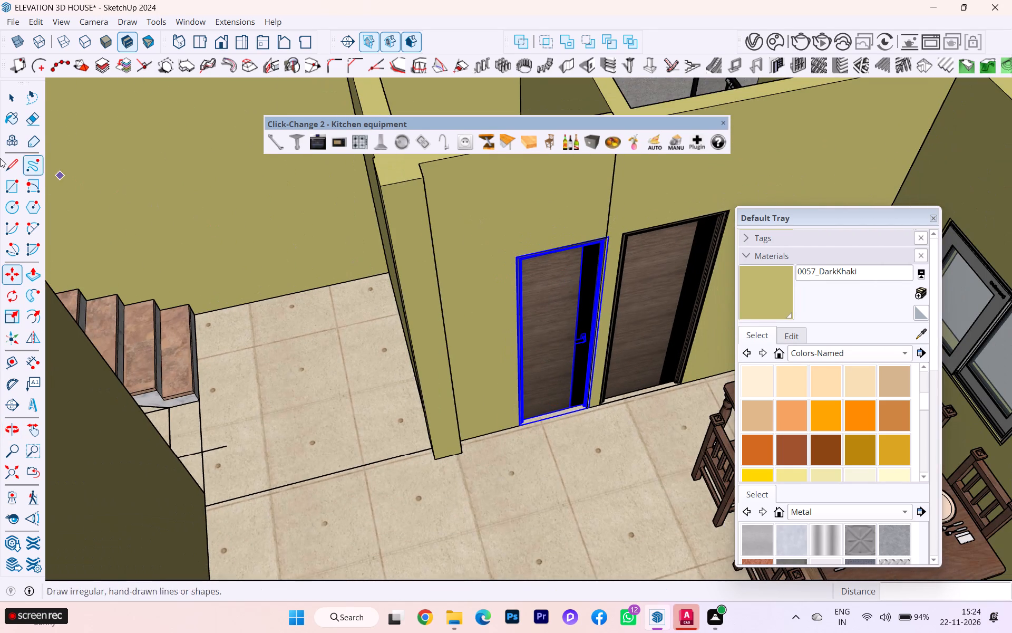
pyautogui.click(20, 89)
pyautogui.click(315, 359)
# Inspect the wall faces and the vertical seam edge above the two adjacent doors.
pyautogui.scroll(-2, 449, 336)
pyautogui.scroll(1, 486, 335)
pyautogui.scroll(-2, 497, 334)
pyautogui.moveTo(486, 322); pyautogui.dragTo(447, 283, button='middle')
pyautogui.scroll(2, 577, 176)
pyautogui.scroll(-1, 636, 187)
pyautogui.scroll(4, 643, 188)
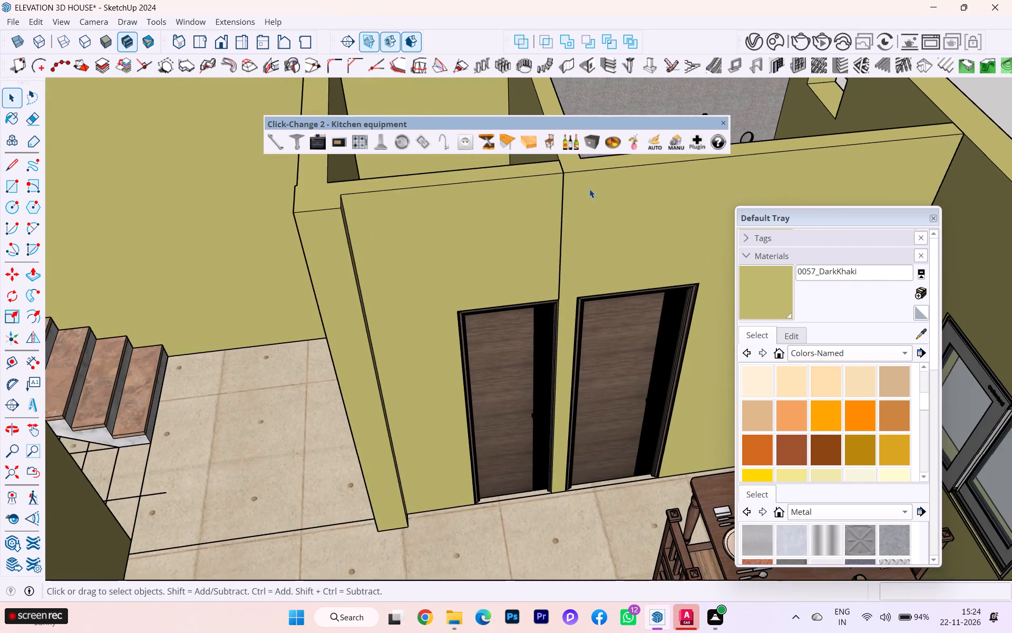
pyautogui.scroll(1, 582, 189)
pyautogui.scroll(-2, 582, 189)
pyautogui.scroll(3, 580, 189)
pyautogui.scroll(-1, 569, 177)
pyautogui.scroll(3, 569, 177)
pyautogui.scroll(-1, 569, 177)
pyautogui.scroll(9, 569, 177)
pyautogui.scroll(-2, 569, 177)
pyautogui.scroll(5, 569, 177)
pyautogui.click(546, 181)
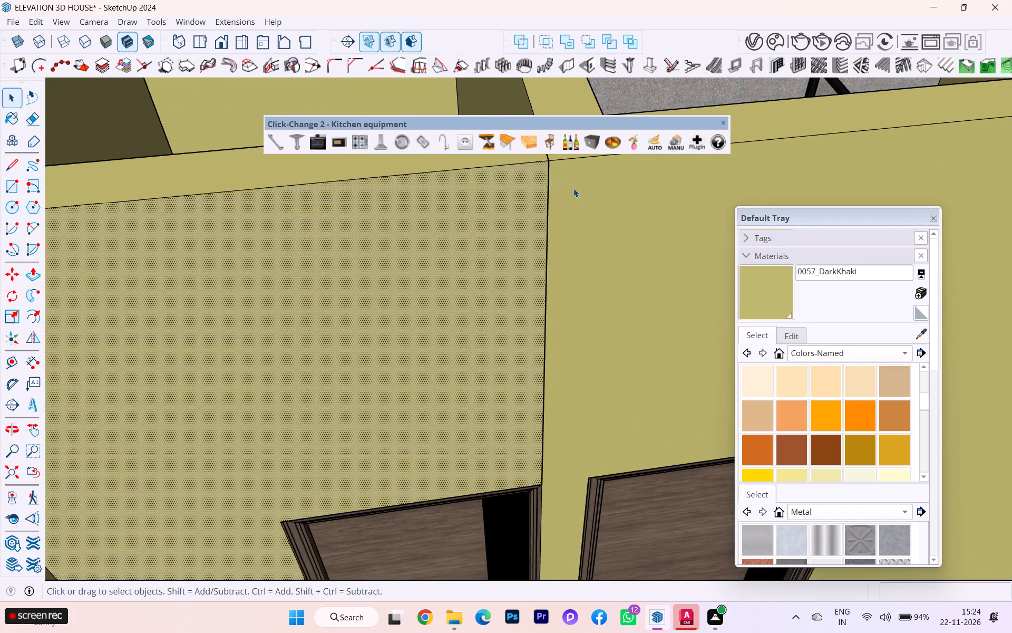
pyautogui.scroll(-6, 620, 205)
pyautogui.scroll(3, 628, 206)
pyautogui.click(563, 200)
pyautogui.click(569, 195)
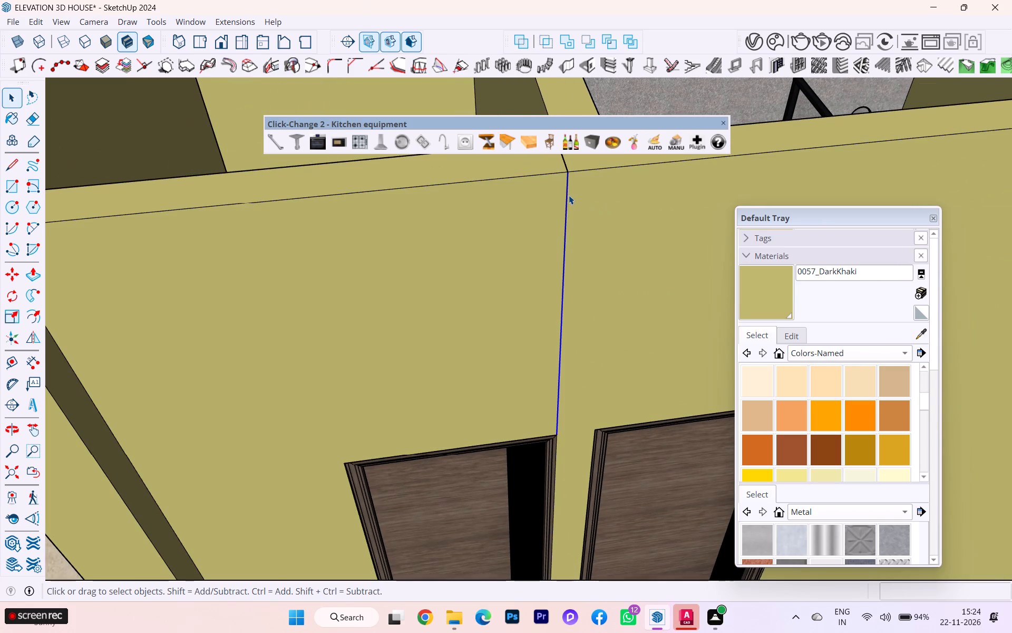
pyautogui.scroll(1, 569, 195)
pyautogui.scroll(-3, 586, 212)
pyautogui.scroll(2, 588, 214)
pyautogui.scroll(-3, 597, 220)
pyautogui.scroll(6, 597, 220)
pyautogui.scroll(-8, 597, 220)
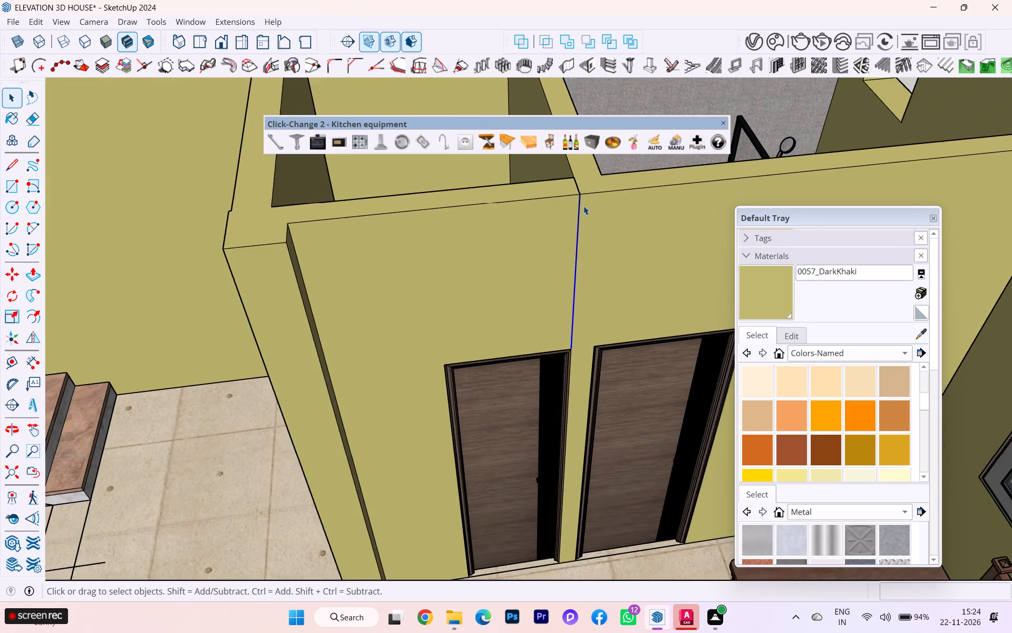
pyautogui.scroll(1, 583, 206)
pyautogui.scroll(-6, 583, 206)
pyautogui.scroll(1, 583, 206)
pyautogui.scroll(-6, 583, 206)
pyautogui.scroll(5, 583, 206)
pyautogui.scroll(-1, 583, 206)
pyautogui.click(832, 119)
# Review the whole house model from above, checking the room layout, doors and furniture.
pyautogui.scroll(-4, 636, 164)
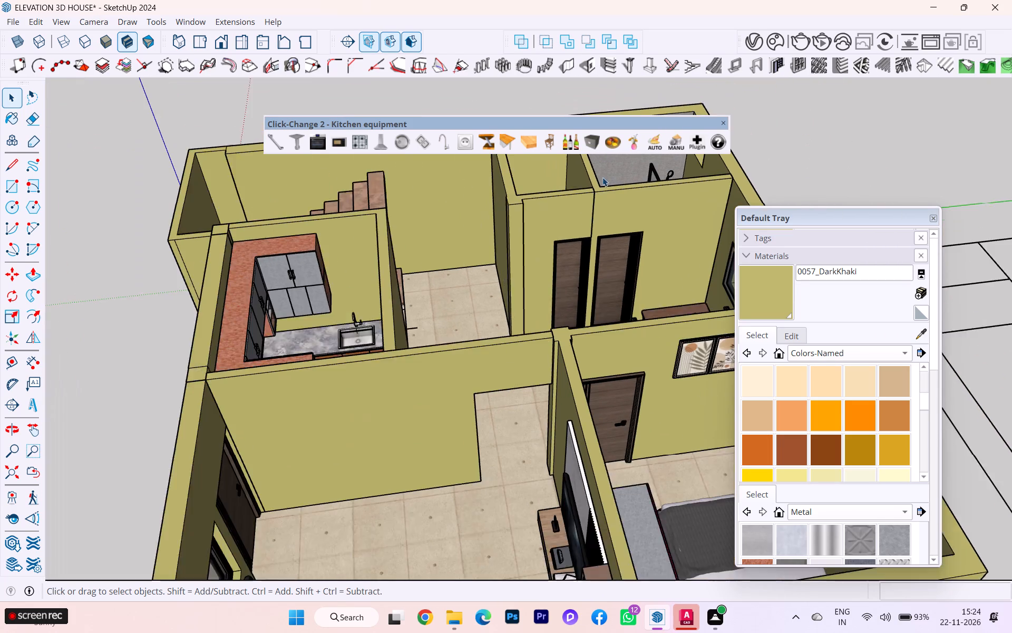
pyautogui.scroll(-1, 553, 185)
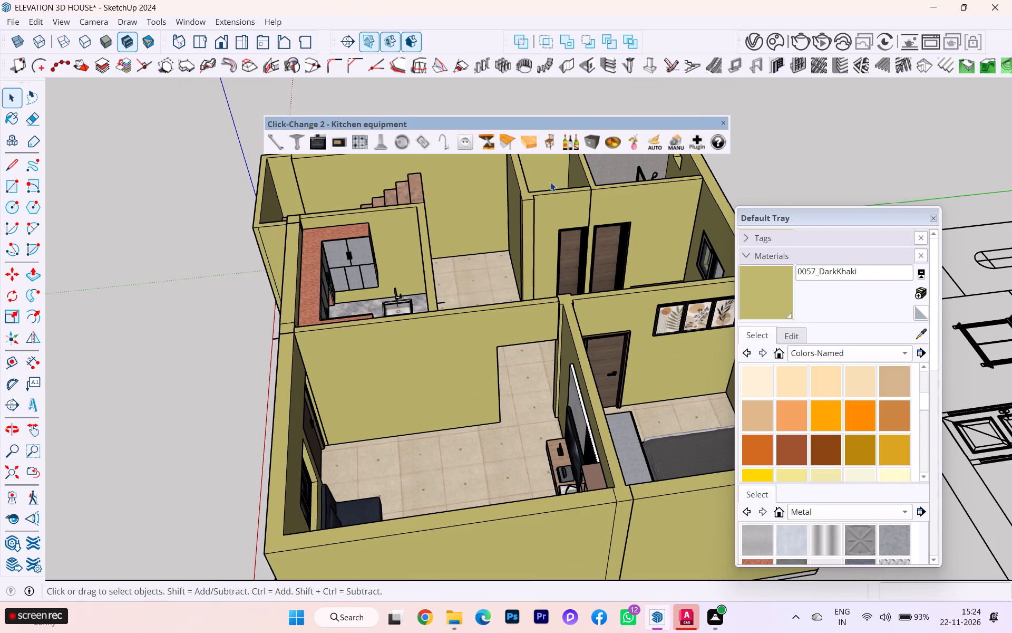
pyautogui.scroll(-4, 495, 184)
pyautogui.moveTo(485, 187); pyautogui.dragTo(712, 213, button='middle')
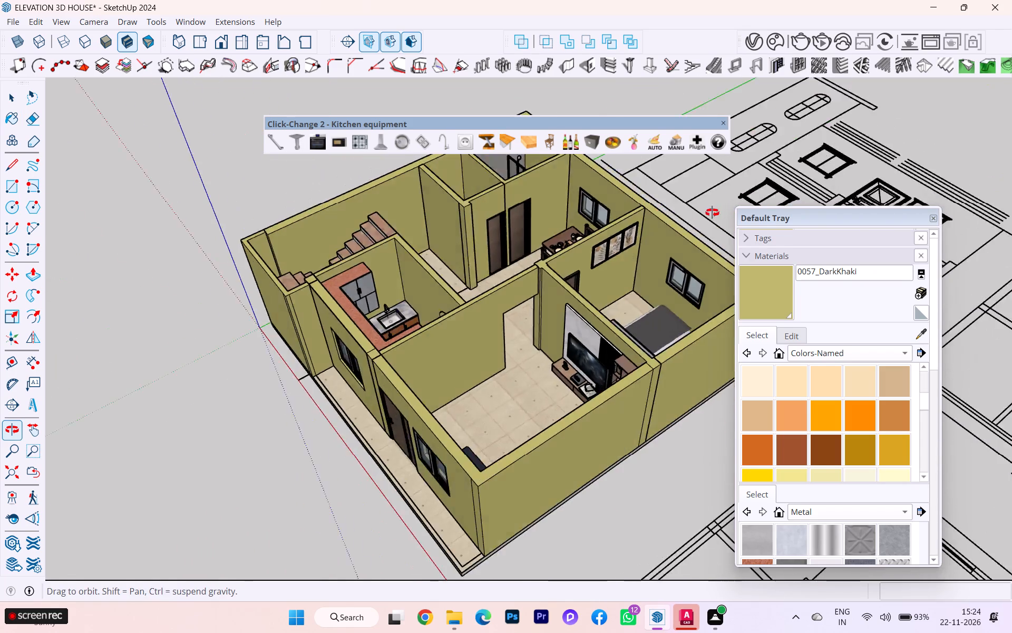
pyautogui.moveTo(712, 213); pyautogui.dragTo(723, 213, button='middle')
pyautogui.scroll(-2, 470, 213)
pyautogui.moveTo(460, 217); pyautogui.dragTo(625, 202, button='middle')
pyautogui.scroll(2, 444, 283)
pyautogui.scroll(-1, 438, 296)
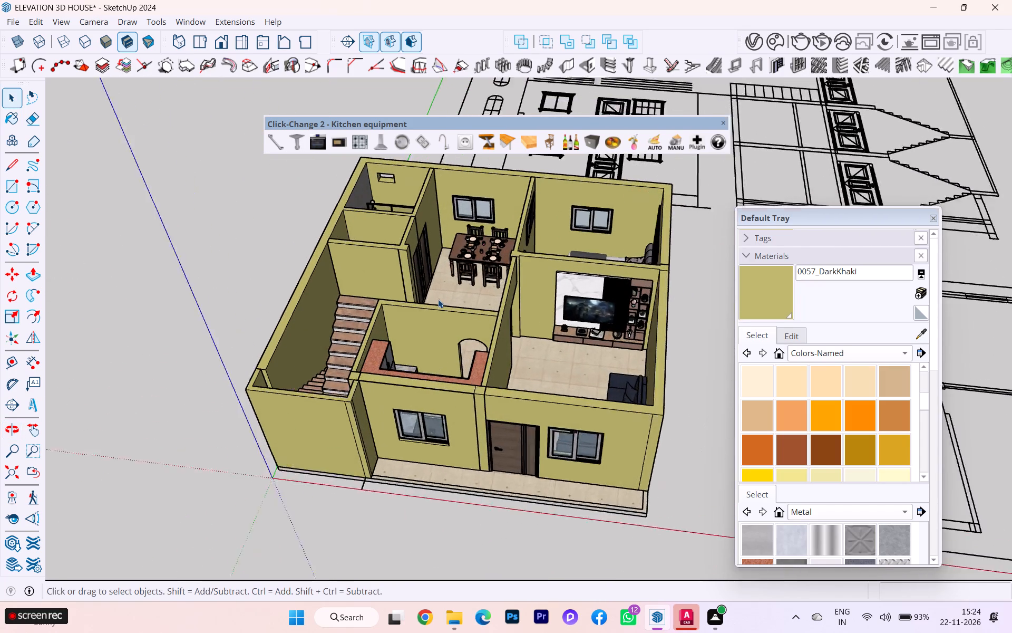
pyautogui.scroll(2, 438, 300)
pyautogui.scroll(-6, 329, 328)
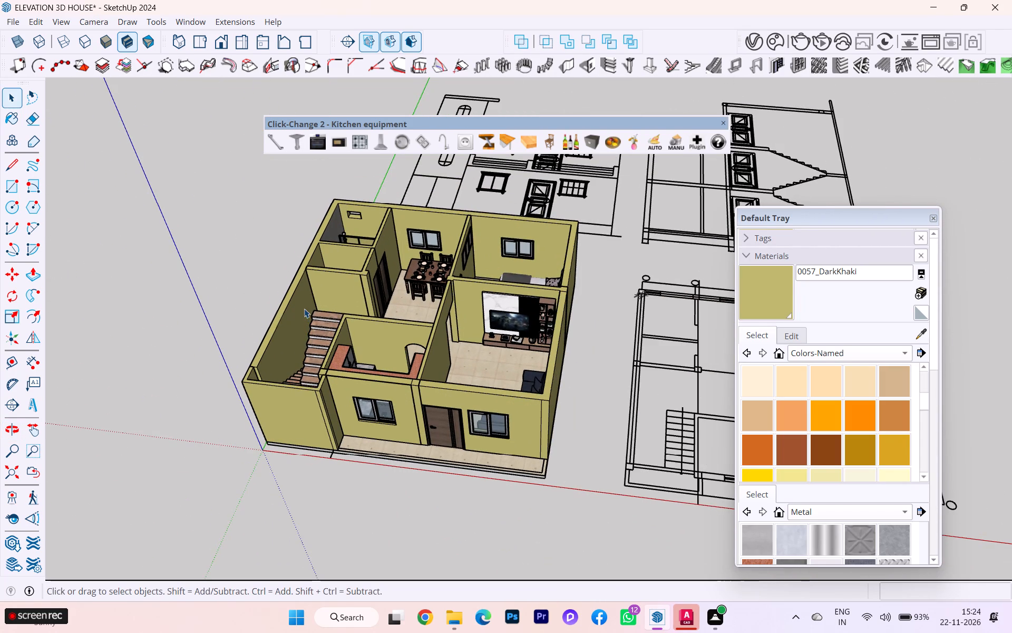
pyautogui.scroll(3, 307, 322)
pyautogui.scroll(-2, 307, 322)
pyautogui.scroll(2, 307, 322)
pyautogui.scroll(-1, 309, 322)
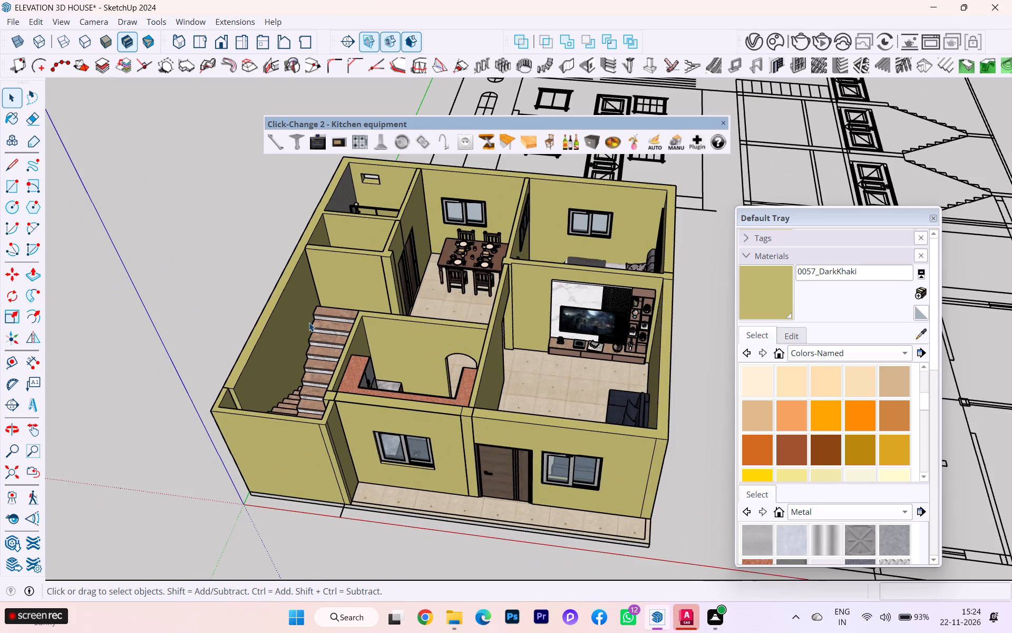
# Examine the wall-top junction on the front wall between the kitchen and the living room.
pyautogui.scroll(4, 312, 322)
pyautogui.scroll(3, 616, 433)
pyautogui.scroll(-2, 627, 437)
pyautogui.scroll(8, 627, 437)
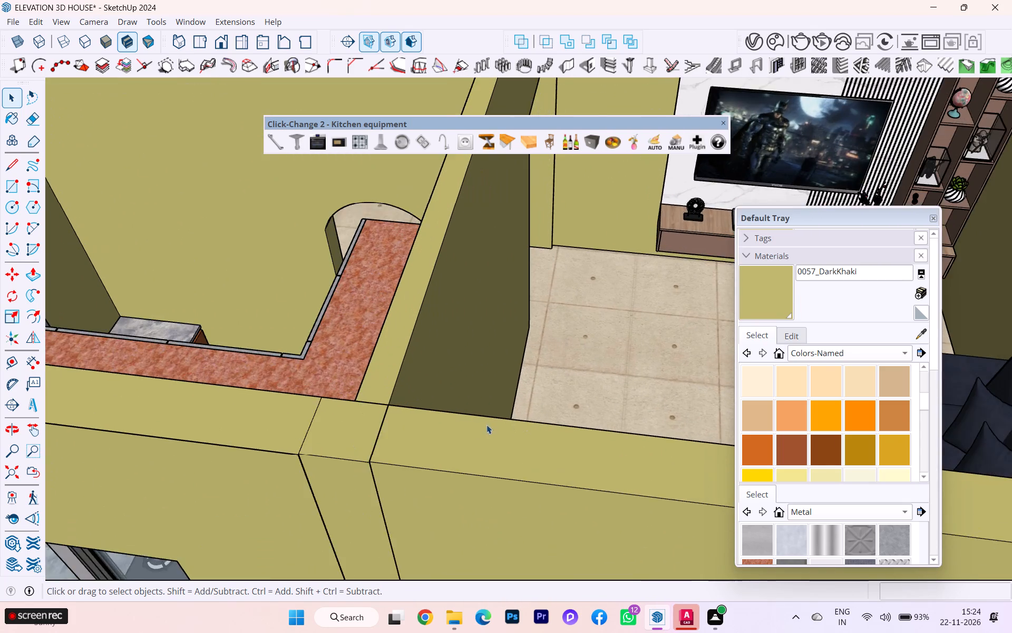
pyautogui.scroll(3, 486, 425)
pyautogui.scroll(3, 363, 509)
pyautogui.scroll(12, 220, 463)
pyautogui.scroll(2, 172, 437)
pyautogui.scroll(-1, 172, 437)
pyautogui.scroll(7, 172, 437)
pyautogui.scroll(-2, 187, 424)
pyautogui.scroll(-1, 432, 319)
pyautogui.moveTo(466, 411); pyautogui.dragTo(736, 356, button='middle')
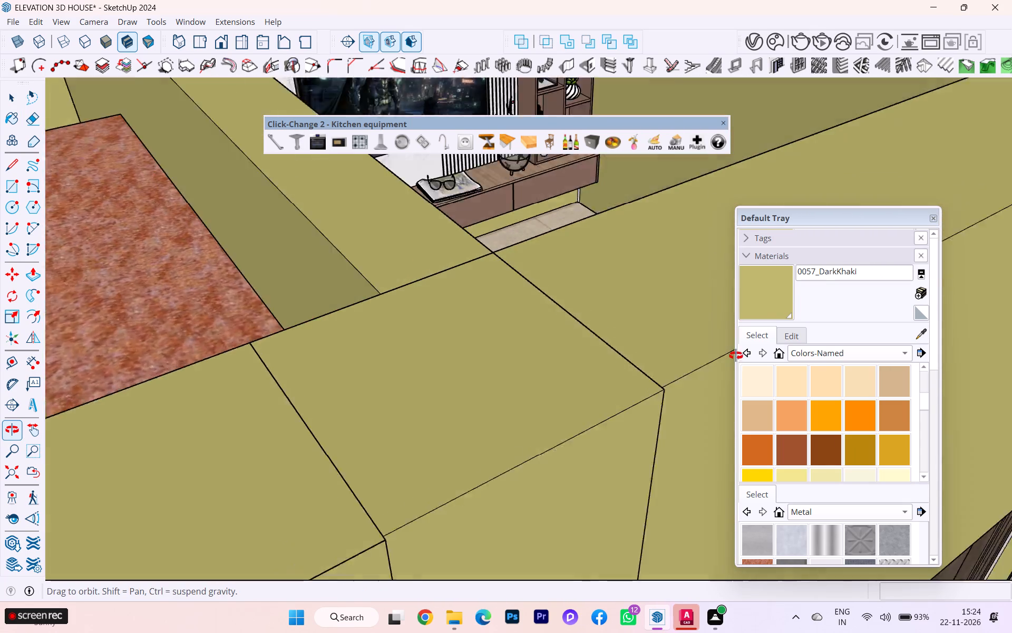
pyautogui.moveTo(736, 356); pyautogui.dragTo(760, 342, button='middle')
pyautogui.moveTo(559, 363); pyautogui.dragTo(328, 207, button='middle')
pyautogui.scroll(1, 444, 208)
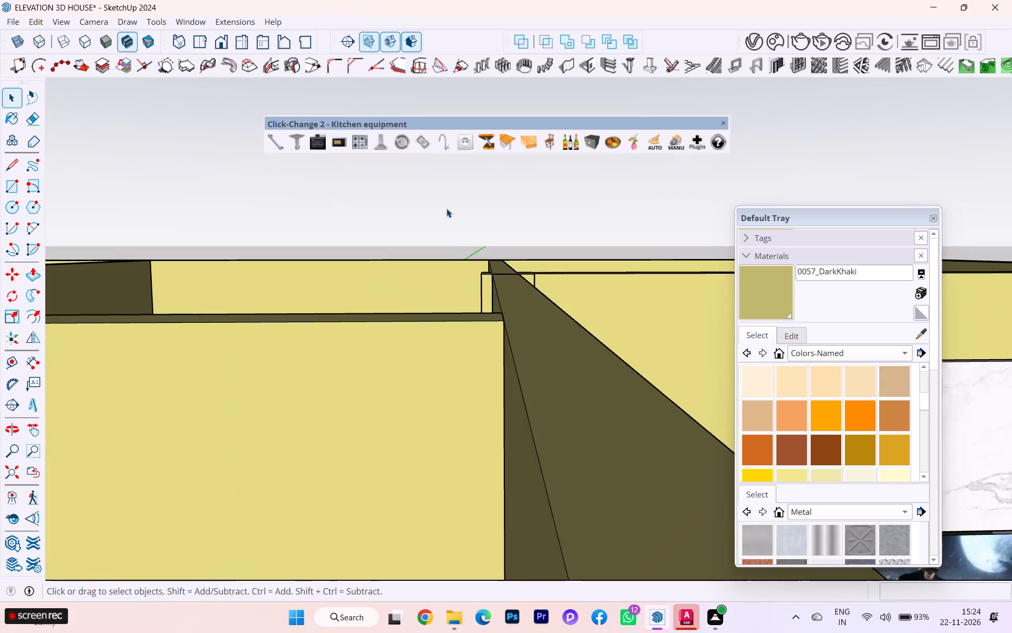
pyautogui.scroll(1, 446, 208)
pyautogui.scroll(-6, 454, 223)
pyautogui.scroll(1, 485, 239)
pyautogui.scroll(-1, 485, 239)
pyautogui.moveTo(485, 246); pyautogui.dragTo(486, 284, button='middle')
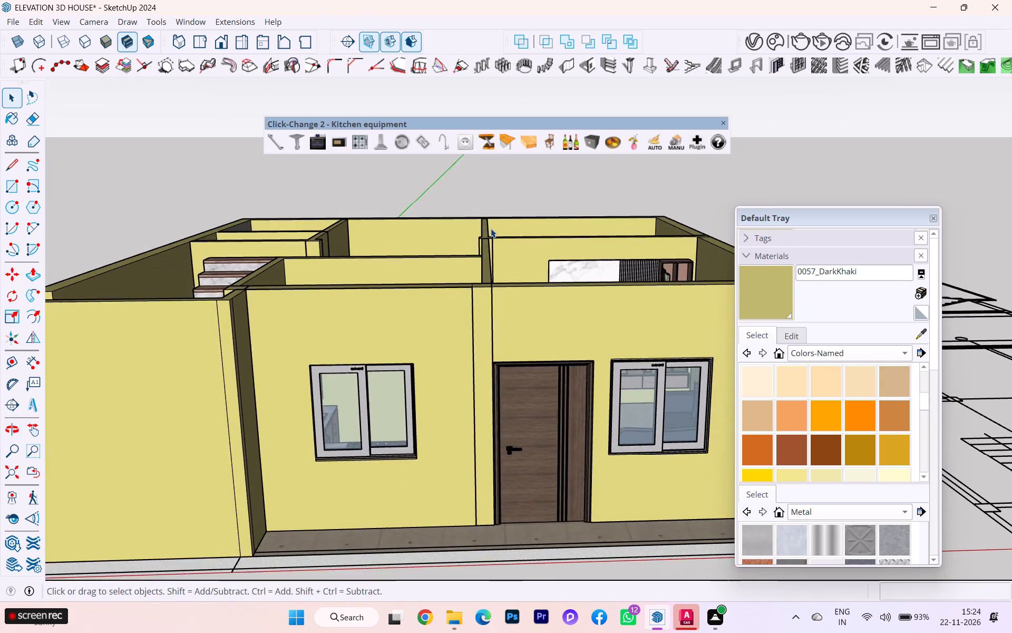
# Inspect the partition walls around the dining area and the overall interior layout from above.
pyautogui.scroll(7, 491, 228)
pyautogui.scroll(-1, 491, 227)
pyautogui.scroll(2, 491, 227)
pyautogui.moveTo(478, 260); pyautogui.dragTo(615, 290, button='middle')
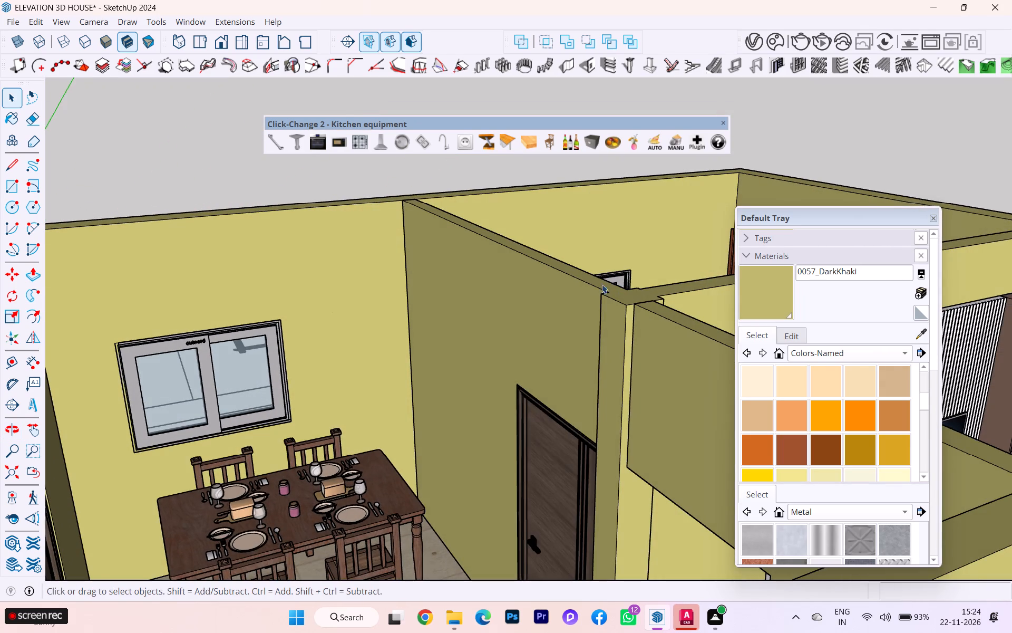
pyautogui.scroll(-5, 543, 235)
pyautogui.scroll(1, 543, 236)
pyautogui.scroll(-1, 543, 236)
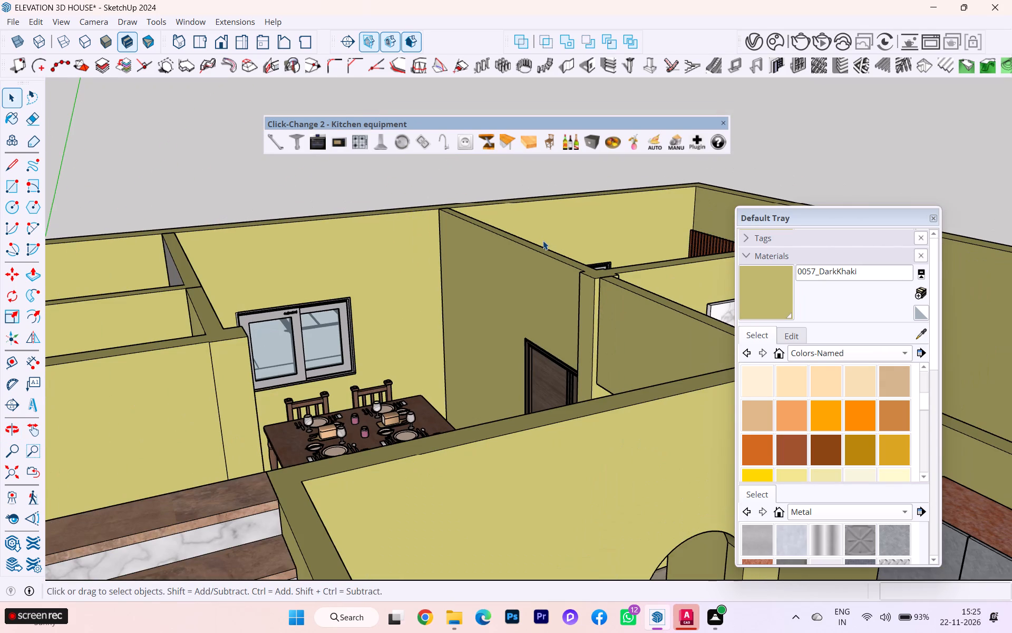
pyautogui.scroll(-8, 543, 241)
pyautogui.scroll(3, 539, 257)
pyautogui.scroll(-2, 539, 257)
pyautogui.moveTo(532, 257); pyautogui.dragTo(407, 350, button='middle')
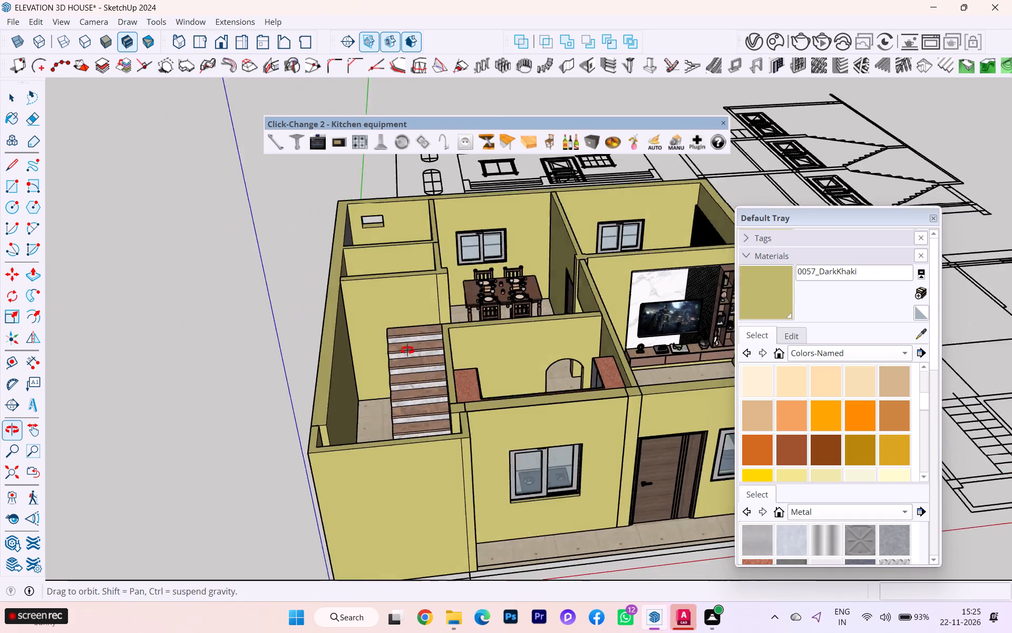
pyautogui.moveTo(407, 350); pyautogui.dragTo(402, 354, button='middle')
pyautogui.scroll(-4, 439, 232)
pyautogui.moveTo(420, 234); pyautogui.dragTo(430, 389, button='middle')
pyautogui.scroll(4, 582, 252)
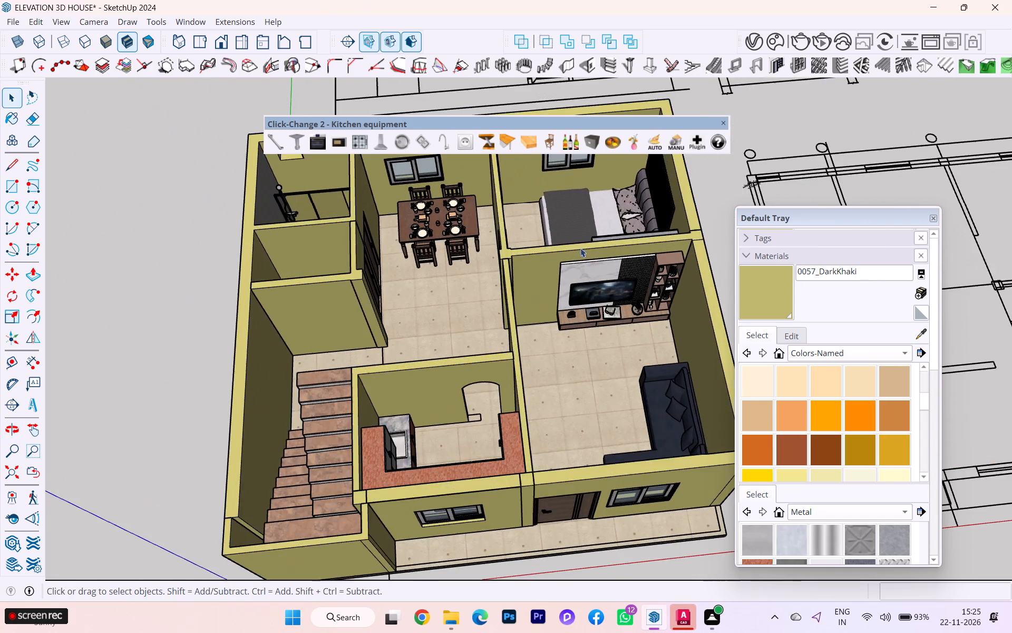
# Review the furnished layout from above, examining the bathroom, dining area, bedroom and living room walls.
pyautogui.scroll(3, 499, 231)
pyautogui.scroll(-1, 494, 230)
pyautogui.scroll(1, 494, 230)
pyautogui.scroll(-3, 454, 236)
pyautogui.scroll(3, 371, 234)
pyautogui.scroll(-2, 314, 232)
pyautogui.scroll(1, 275, 231)
pyautogui.scroll(-5, 274, 231)
pyautogui.scroll(1, 277, 228)
pyautogui.scroll(-1, 315, 217)
pyautogui.moveTo(315, 217); pyautogui.dragTo(320, 231, button='middle')
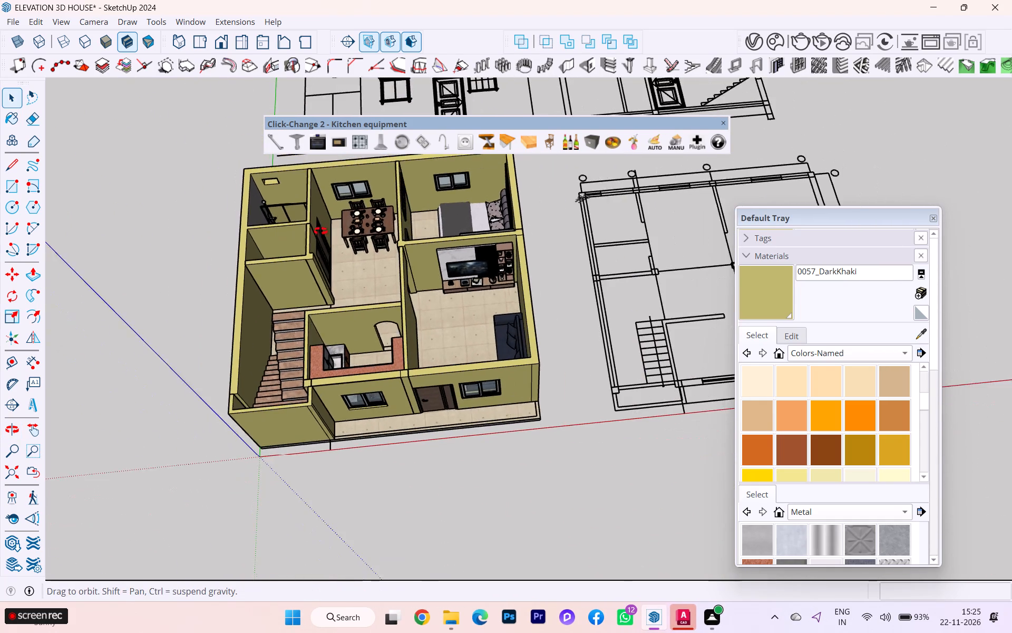
pyautogui.moveTo(320, 231); pyautogui.dragTo(422, 331, button='middle')
pyautogui.scroll(1, 191, 265)
pyautogui.scroll(-5, 191, 266)
pyautogui.scroll(20, 191, 268)
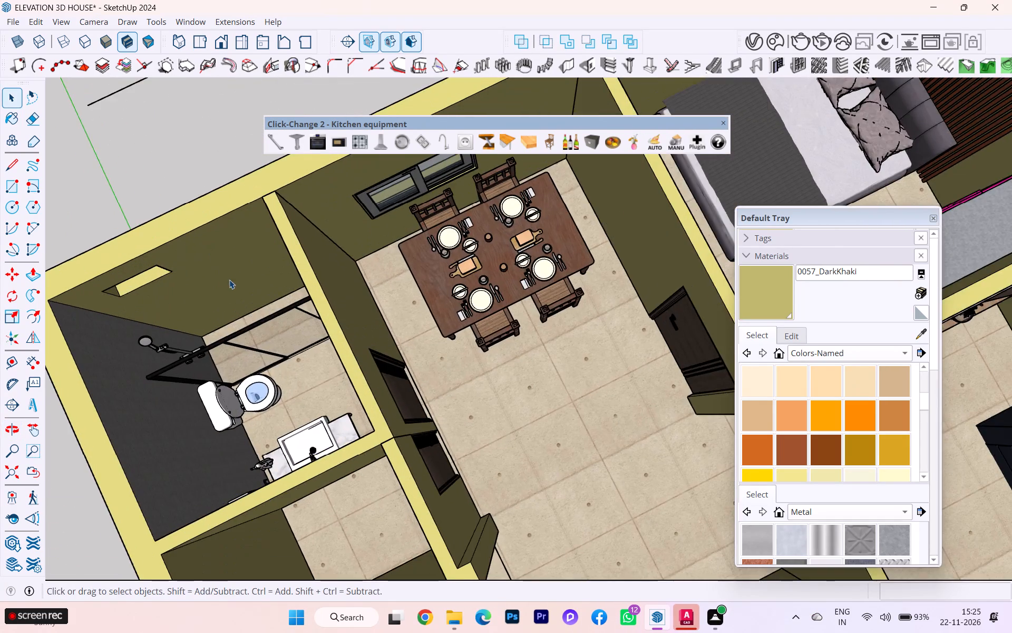
pyautogui.moveTo(229, 280); pyautogui.dragTo(177, 148, button='middle')
pyautogui.scroll(3, 232, 279)
pyautogui.scroll(-1, 232, 279)
pyautogui.scroll(1, 232, 279)
pyautogui.scroll(-9, 229, 279)
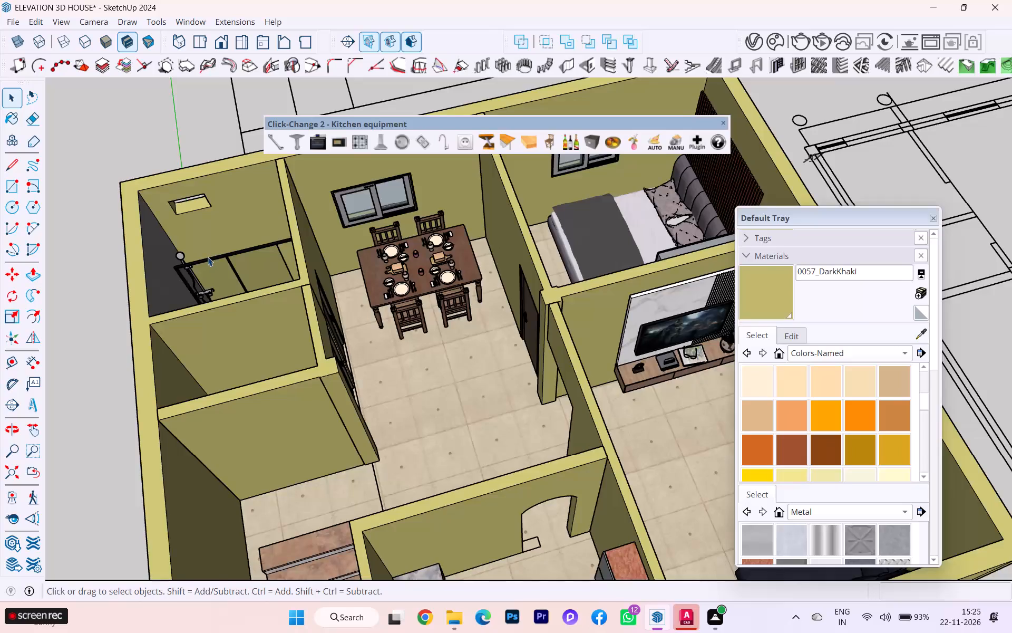
pyautogui.scroll(1, 207, 257)
pyautogui.scroll(-2, 208, 257)
pyautogui.scroll(1, 209, 257)
pyautogui.scroll(-1, 222, 254)
pyautogui.scroll(1, 222, 254)
pyautogui.scroll(-4, 222, 254)
pyautogui.scroll(1, 228, 250)
pyautogui.scroll(-9, 228, 250)
pyautogui.scroll(-1, 472, 254)
pyautogui.moveTo(475, 253); pyautogui.dragTo(431, 253, button='middle')
pyautogui.scroll(6, 549, 237)
pyautogui.scroll(-1, 561, 235)
pyautogui.scroll(5, 451, 231)
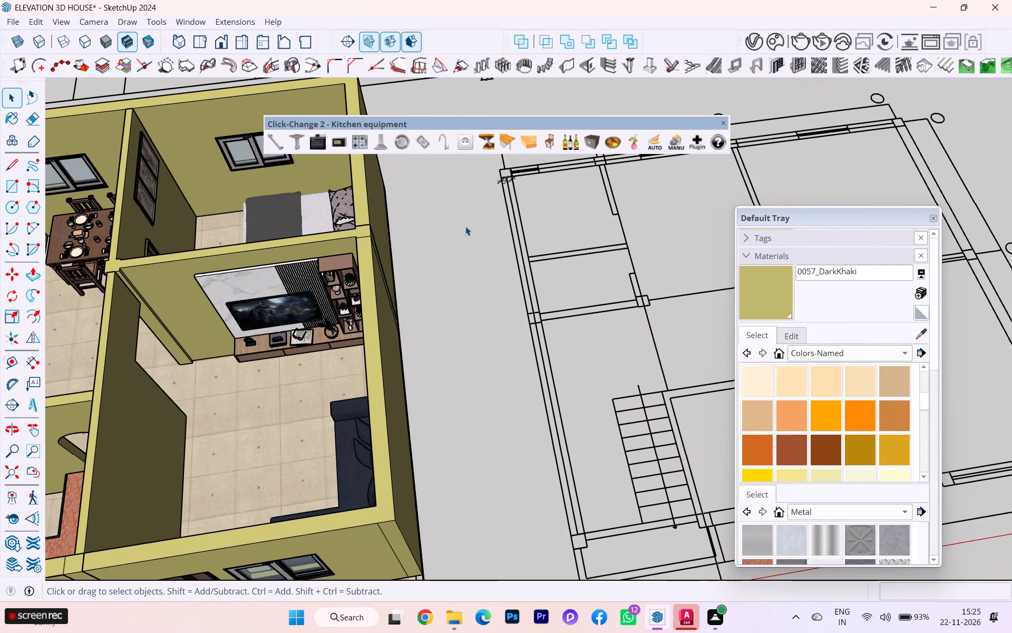
pyautogui.scroll(-4, 447, 324)
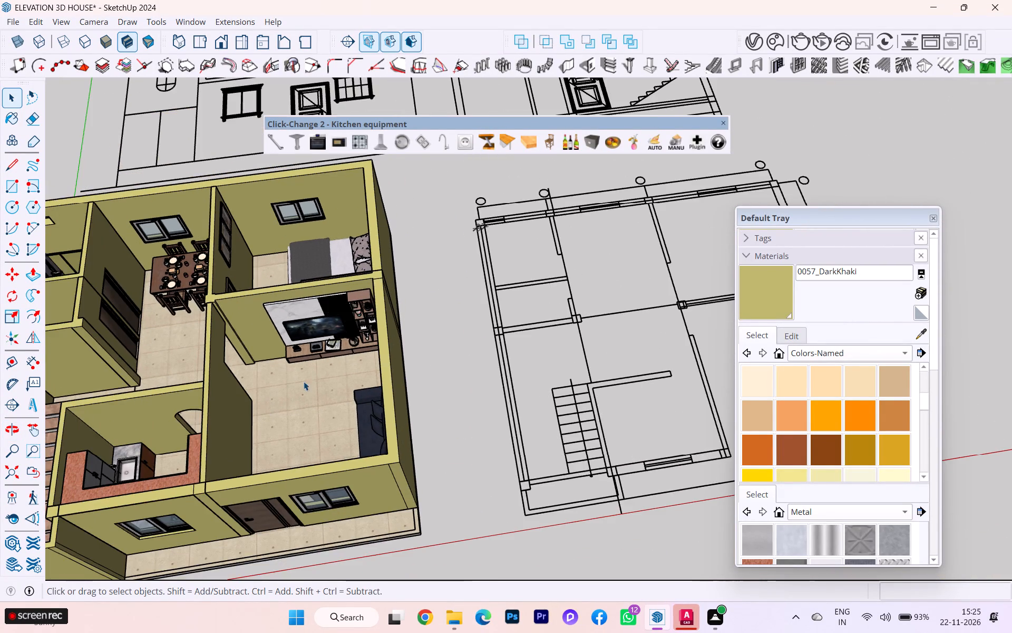
# Examine the partition wall above the open doorway beside the bedroom door from the opposite side of the house.
pyautogui.moveTo(383, 359); pyautogui.dragTo(791, 278, button='middle')
pyautogui.scroll(-1, 357, 315)
pyautogui.scroll(1, 354, 315)
pyautogui.scroll(-1, 352, 315)
pyautogui.moveTo(418, 510); pyautogui.dragTo(490, 259, button='middle')
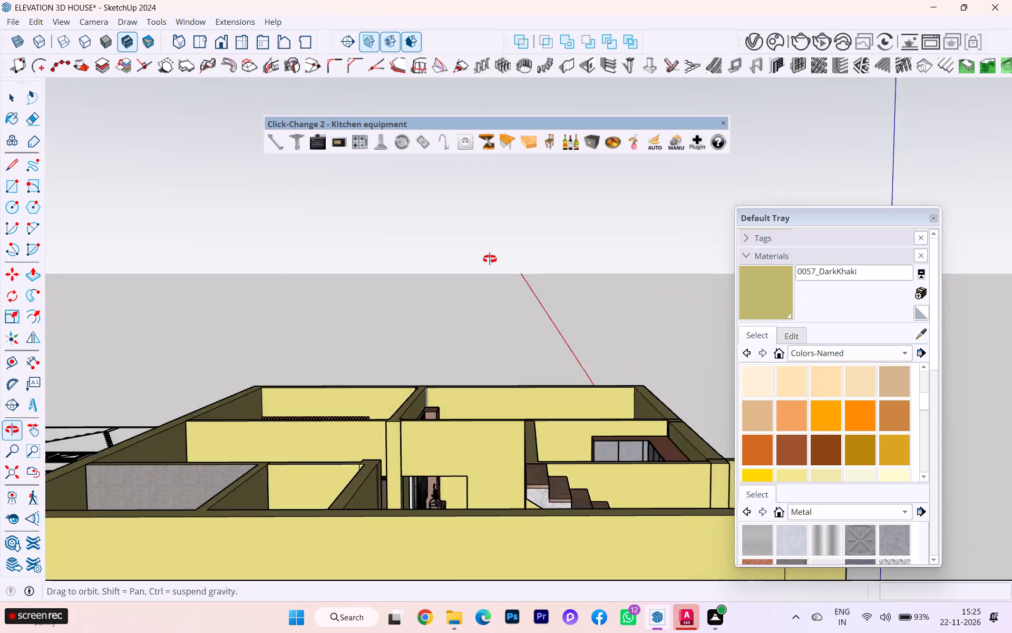
pyautogui.moveTo(490, 259); pyautogui.dragTo(493, 249, button='middle')
pyautogui.scroll(-1, 313, 315)
pyautogui.scroll(1, 317, 329)
pyautogui.moveTo(326, 361); pyautogui.dragTo(291, 478, button='middle')
pyautogui.scroll(4, 476, 509)
pyautogui.scroll(-1, 479, 505)
pyautogui.scroll(1, 479, 504)
pyautogui.scroll(-1, 476, 500)
pyautogui.moveTo(466, 505); pyautogui.dragTo(458, 539, button='middle')
pyautogui.scroll(5, 421, 351)
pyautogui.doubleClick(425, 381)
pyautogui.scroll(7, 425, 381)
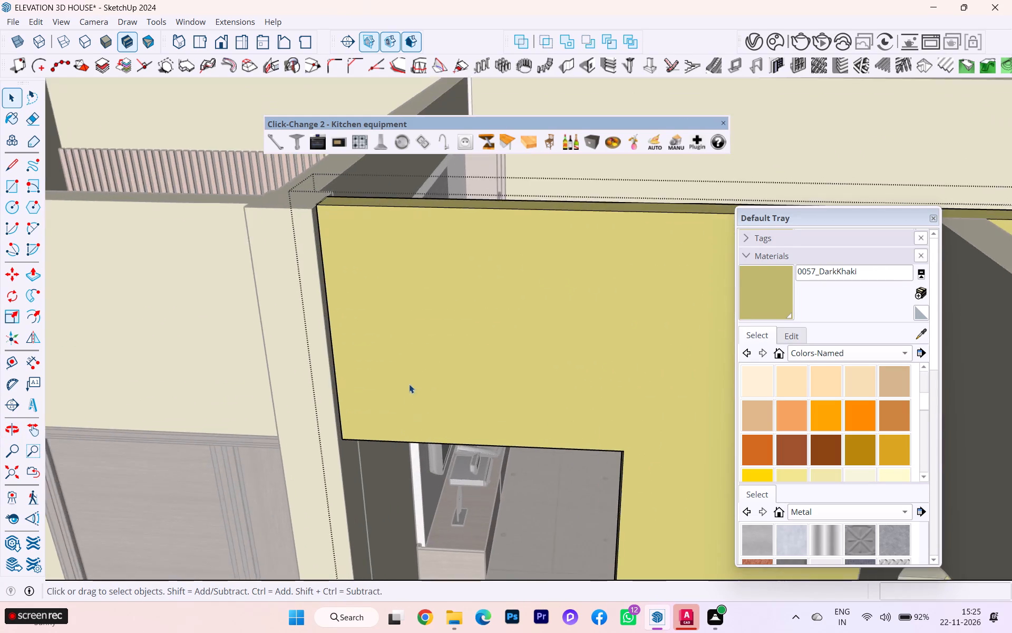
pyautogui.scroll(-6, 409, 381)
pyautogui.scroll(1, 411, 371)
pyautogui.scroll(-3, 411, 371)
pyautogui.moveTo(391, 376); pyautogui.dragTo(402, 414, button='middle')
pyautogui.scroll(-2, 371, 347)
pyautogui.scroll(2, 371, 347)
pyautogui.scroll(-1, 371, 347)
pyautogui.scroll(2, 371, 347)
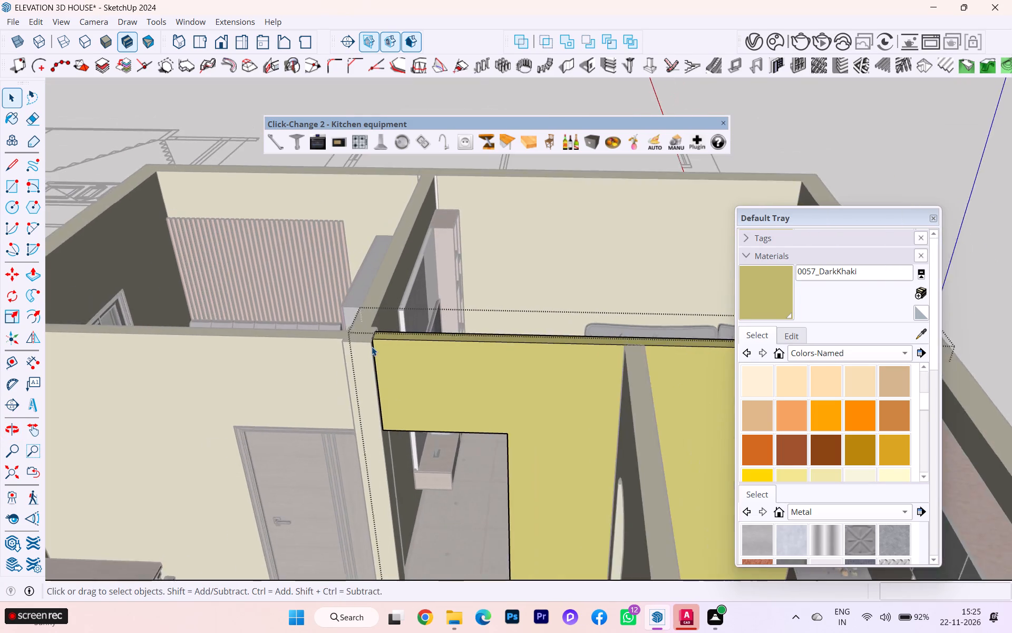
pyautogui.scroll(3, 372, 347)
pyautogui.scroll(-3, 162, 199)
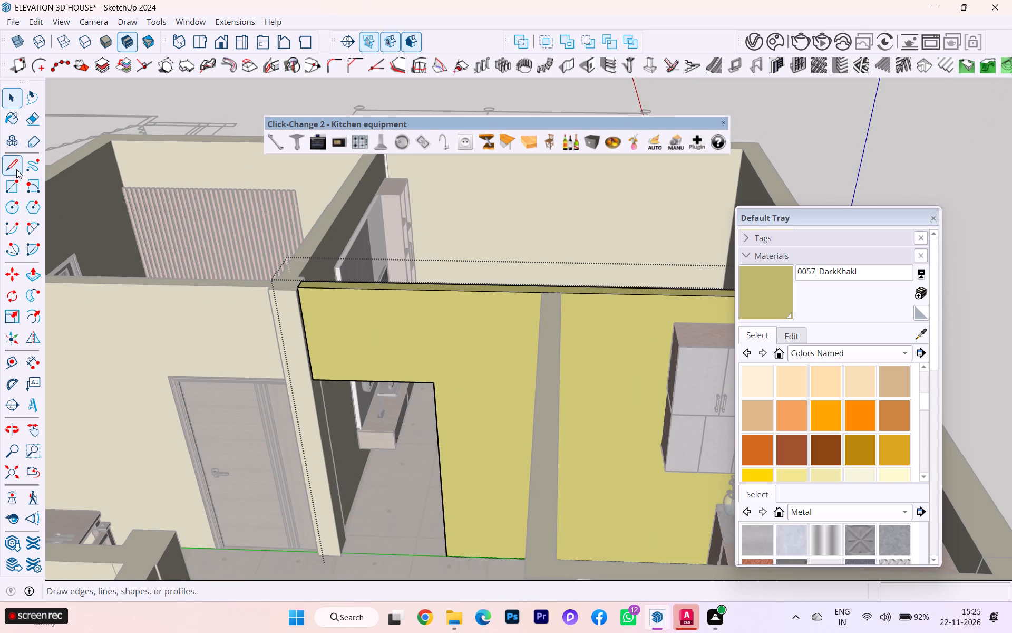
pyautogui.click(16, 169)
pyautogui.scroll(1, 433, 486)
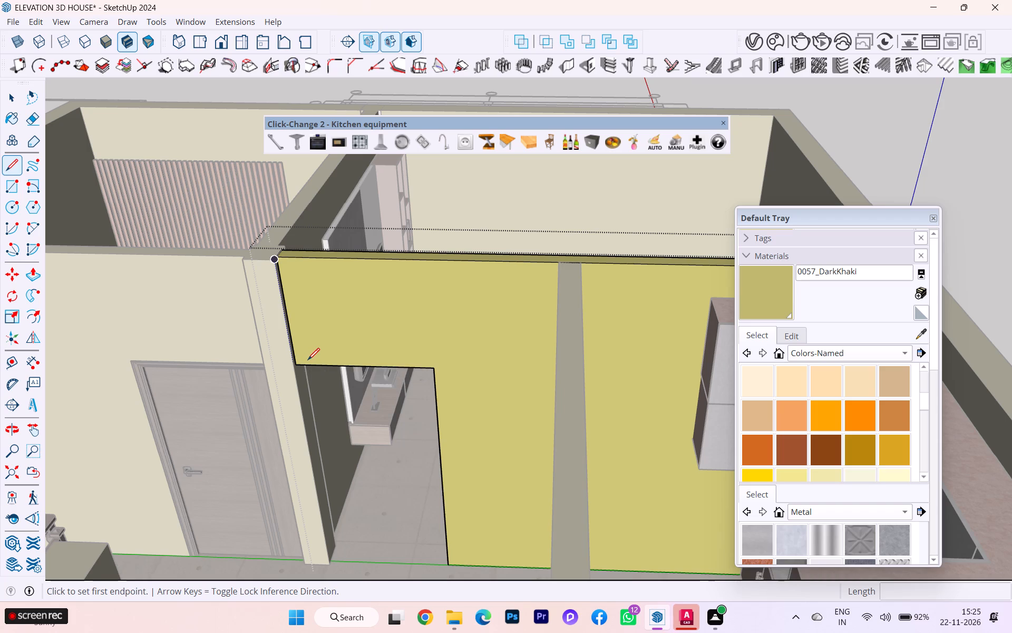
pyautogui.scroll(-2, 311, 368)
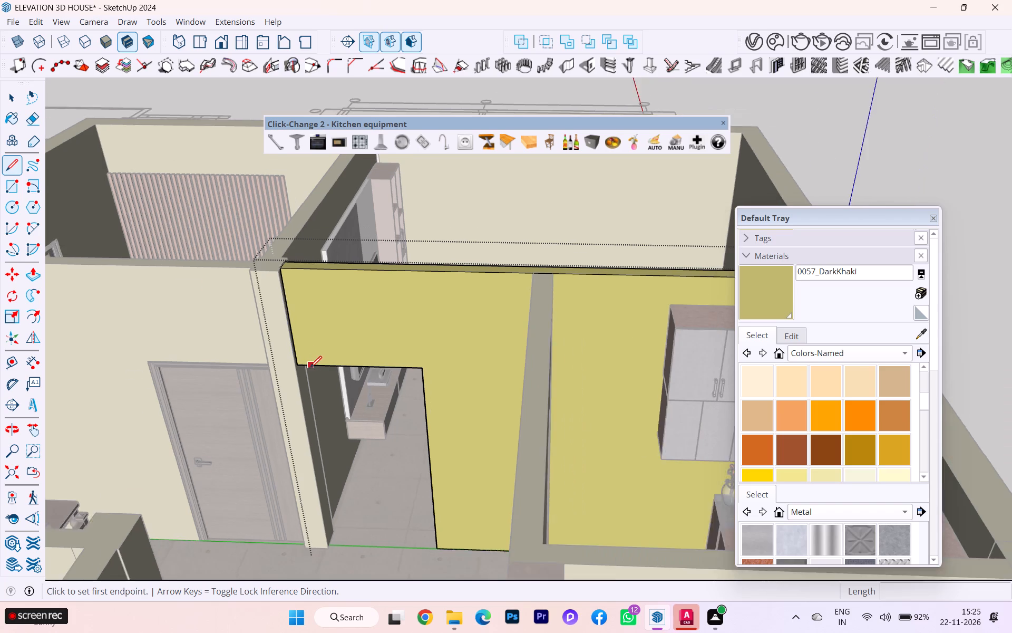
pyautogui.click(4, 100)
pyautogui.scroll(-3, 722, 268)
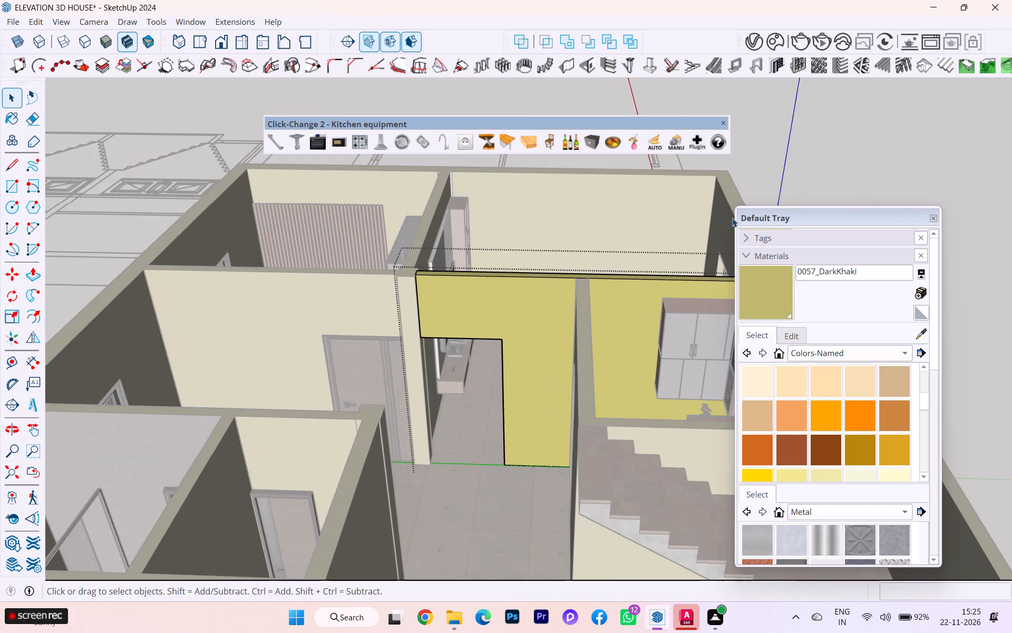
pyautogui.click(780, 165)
# Inspect the bedroom door, the adjacent open doorway and the kitchen's partition walls and wall cabinets.
pyautogui.scroll(-4, 595, 180)
pyautogui.scroll(-1, 341, 244)
pyautogui.moveTo(342, 241); pyautogui.dragTo(419, 318, button='middle')
pyautogui.scroll(4, 397, 197)
pyautogui.scroll(5, 346, 219)
pyautogui.moveTo(465, 261); pyautogui.dragTo(377, 265, button='middle')
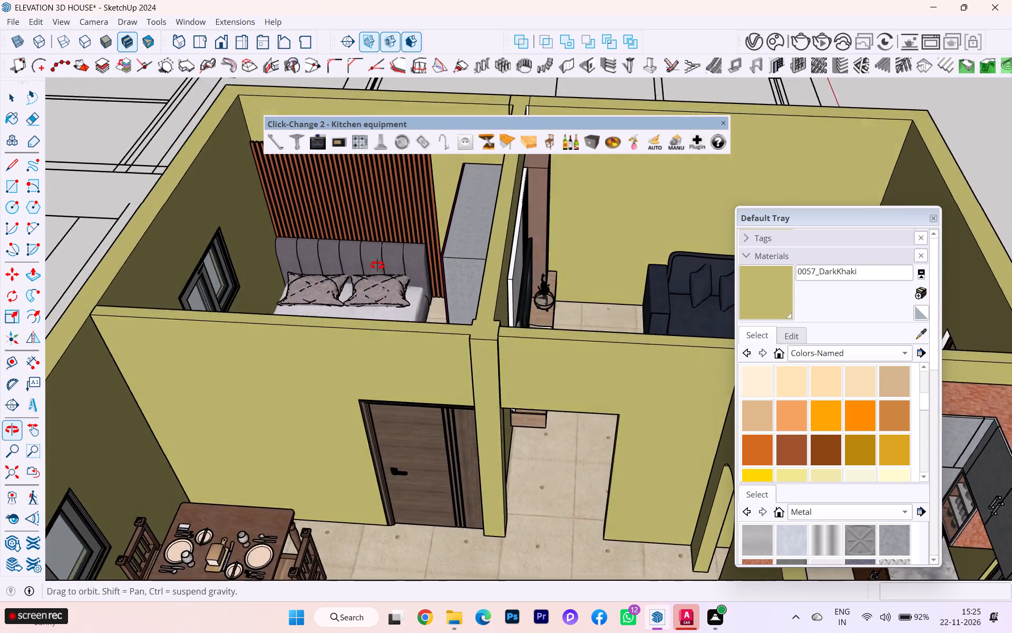
pyautogui.moveTo(377, 265); pyautogui.dragTo(261, 354, button='middle')
pyautogui.scroll(-2, 380, 294)
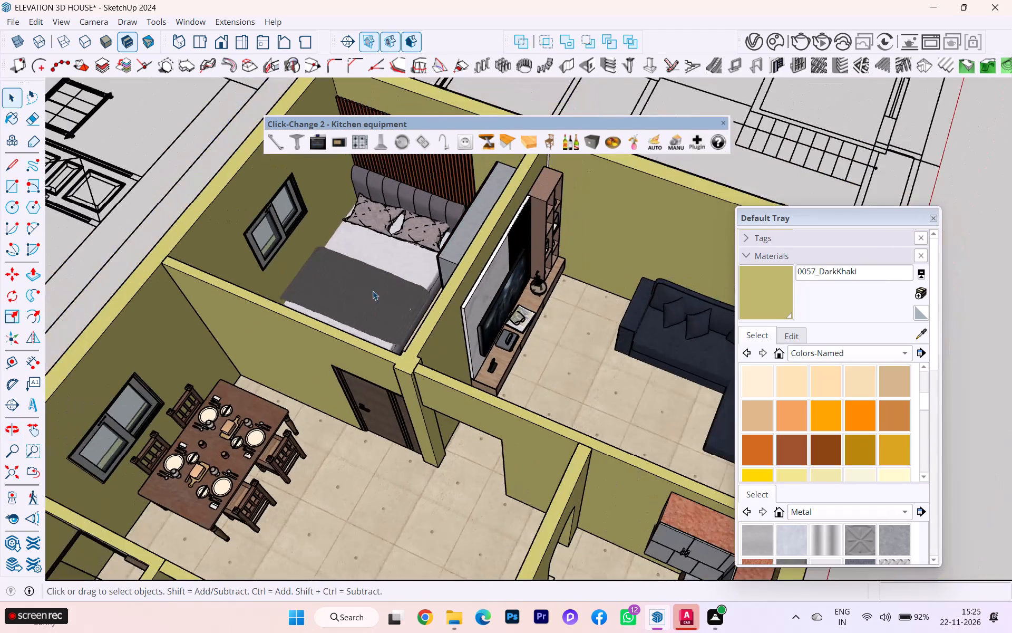
pyautogui.moveTo(380, 274); pyautogui.dragTo(431, 202, button='middle')
pyautogui.scroll(-4, 314, 232)
pyautogui.moveTo(231, 253); pyautogui.dragTo(289, 238, button='middle')
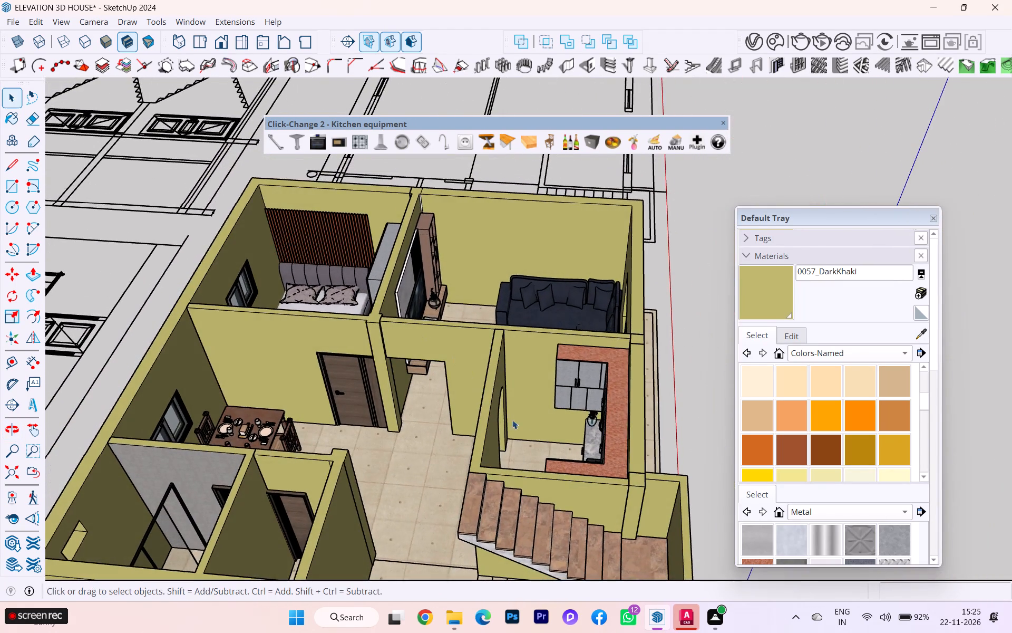
pyautogui.scroll(5, 532, 437)
pyautogui.scroll(-1, 538, 452)
pyautogui.moveTo(504, 452); pyautogui.dragTo(657, 455, button='middle')
pyautogui.scroll(-1, 337, 297)
pyautogui.scroll(1, 333, 297)
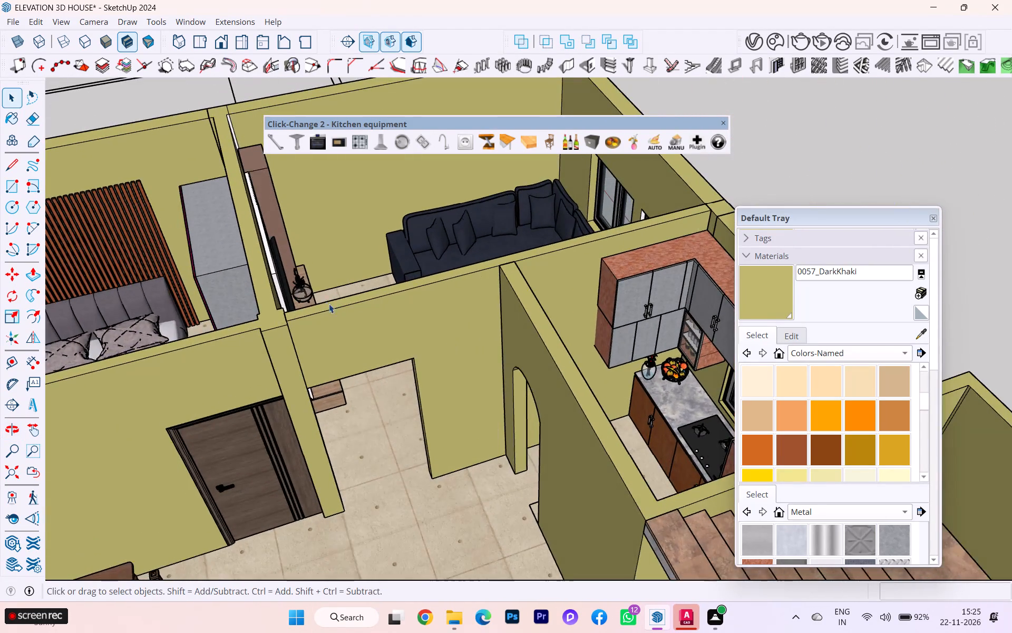
pyautogui.moveTo(329, 304); pyautogui.dragTo(390, 313, button='middle')
pyautogui.scroll(3, 556, 307)
pyautogui.scroll(-1, 560, 304)
pyautogui.scroll(9, 561, 304)
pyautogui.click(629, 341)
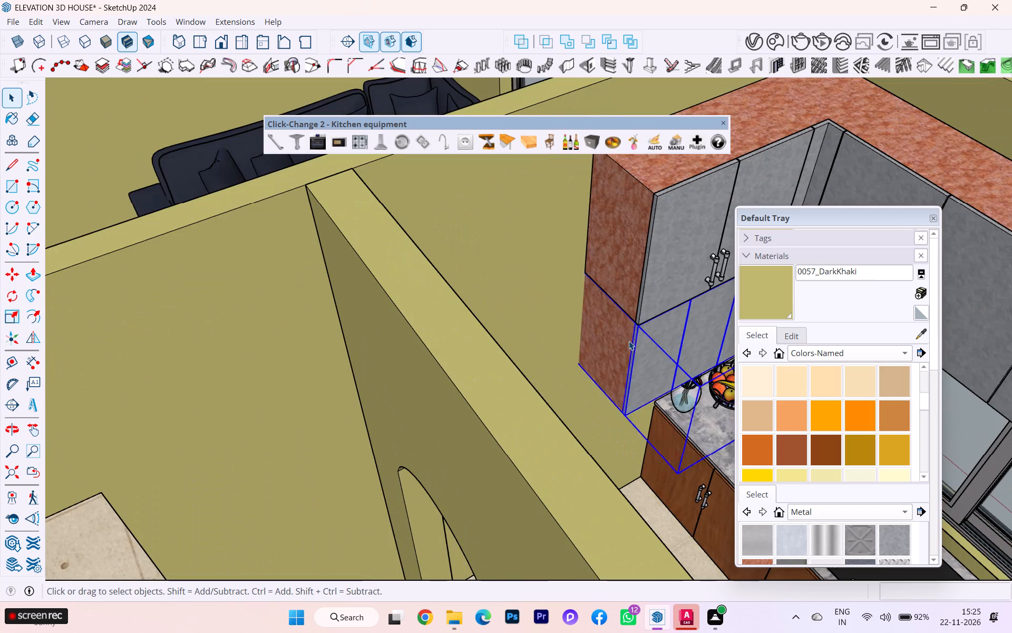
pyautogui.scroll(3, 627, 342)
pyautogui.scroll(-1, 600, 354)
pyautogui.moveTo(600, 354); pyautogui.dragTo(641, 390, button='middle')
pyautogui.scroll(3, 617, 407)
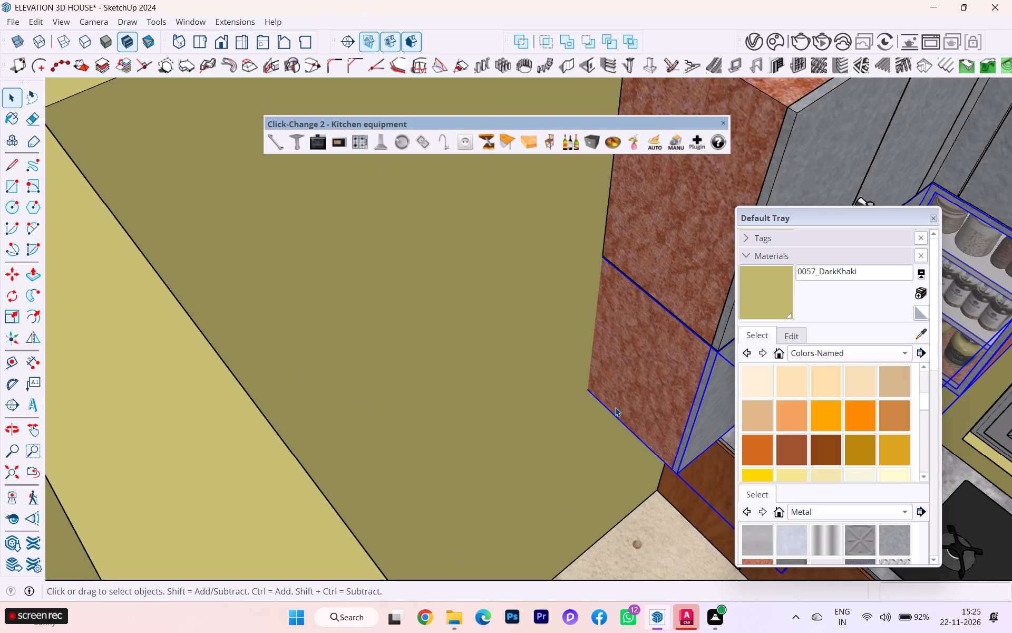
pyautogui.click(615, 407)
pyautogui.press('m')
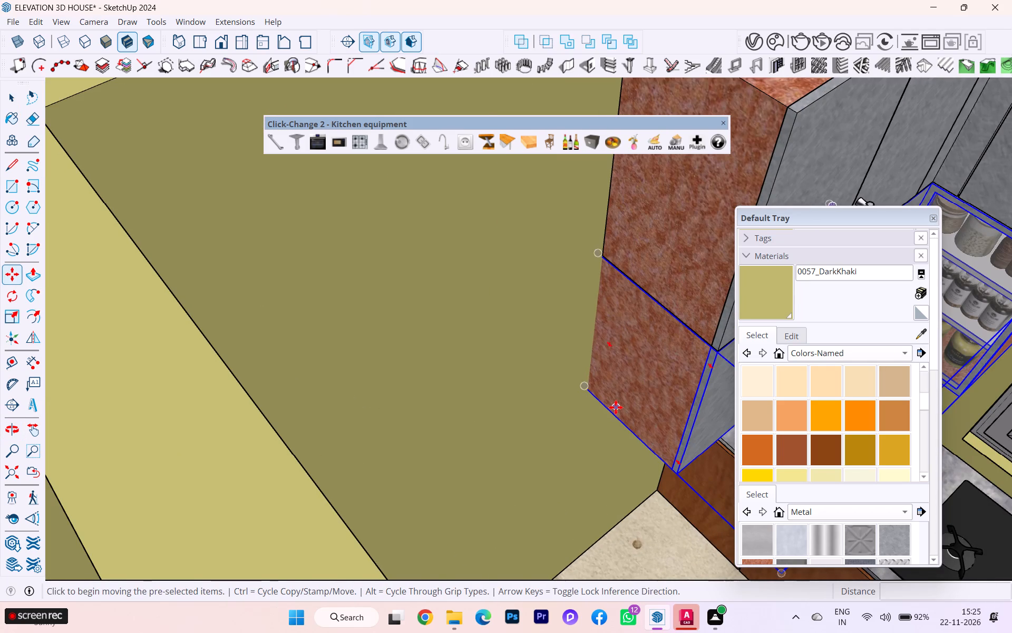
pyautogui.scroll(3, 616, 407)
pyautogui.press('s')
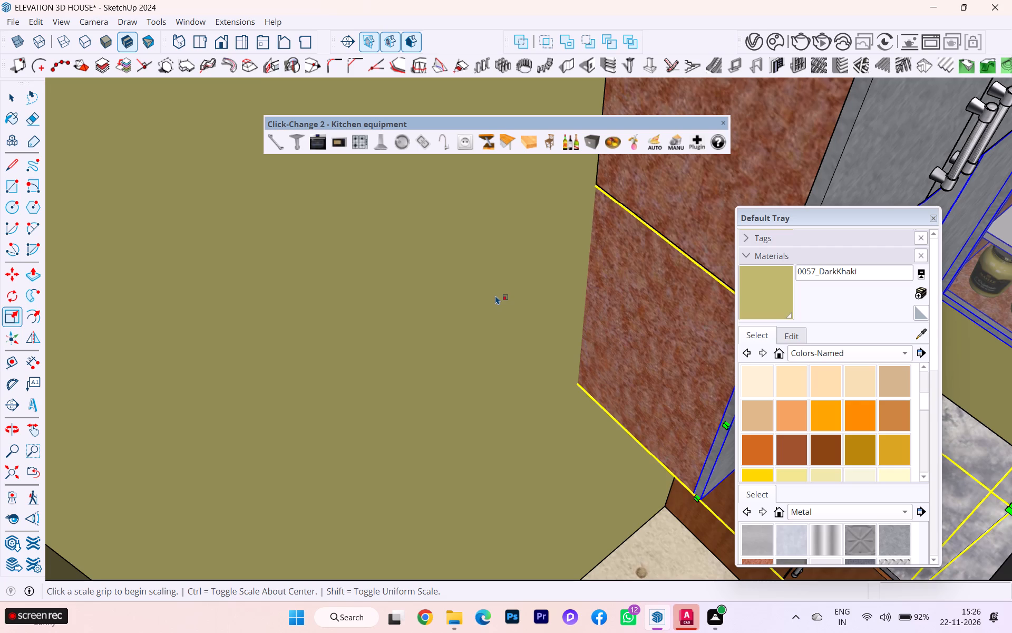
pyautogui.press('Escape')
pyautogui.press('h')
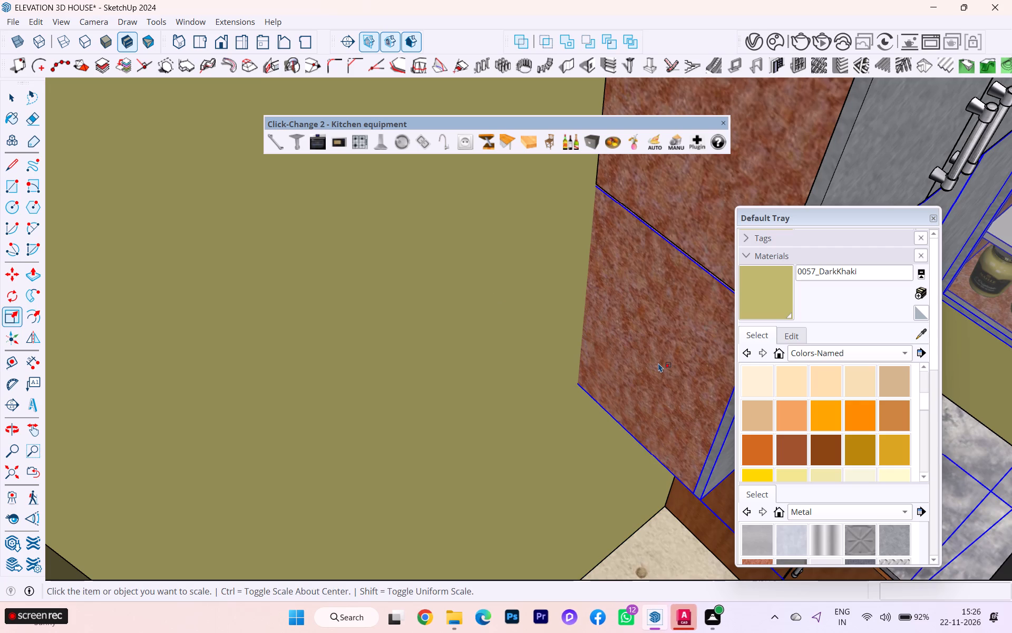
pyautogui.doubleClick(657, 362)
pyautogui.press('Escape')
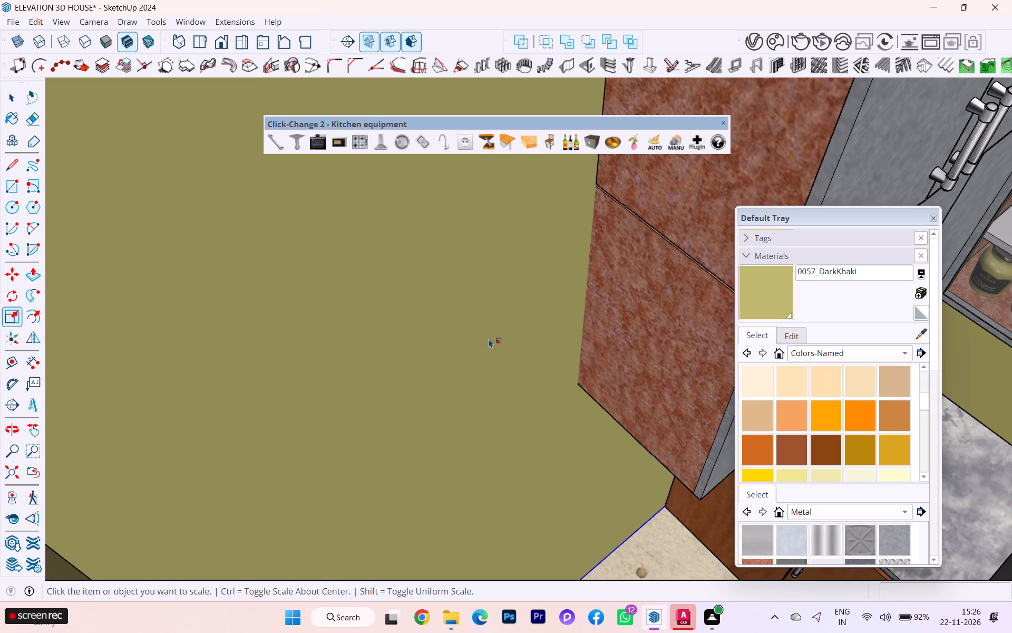
# Open the lower section of the kitchen wall cabinets for editing, down to the faces of its nested group.
pyautogui.click(11, 95)
pyautogui.doubleClick(658, 338)
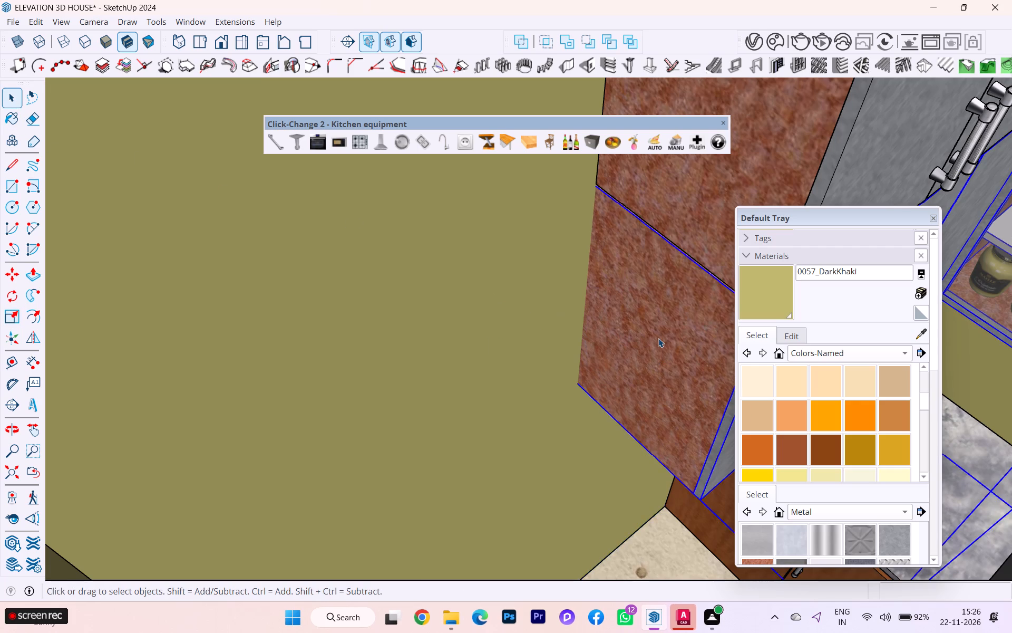
pyautogui.scroll(-1, 641, 335)
pyautogui.moveTo(645, 335); pyautogui.dragTo(907, 344, button='middle')
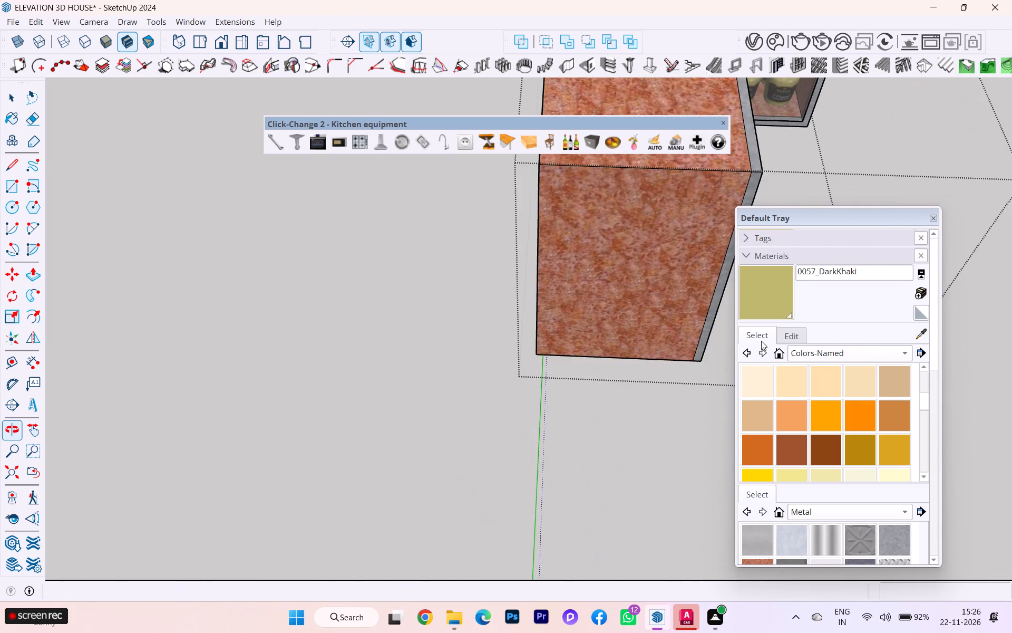
pyautogui.moveTo(677, 334); pyautogui.dragTo(935, 306, button='middle')
pyautogui.click(510, 229)
pyautogui.doubleClick(510, 229)
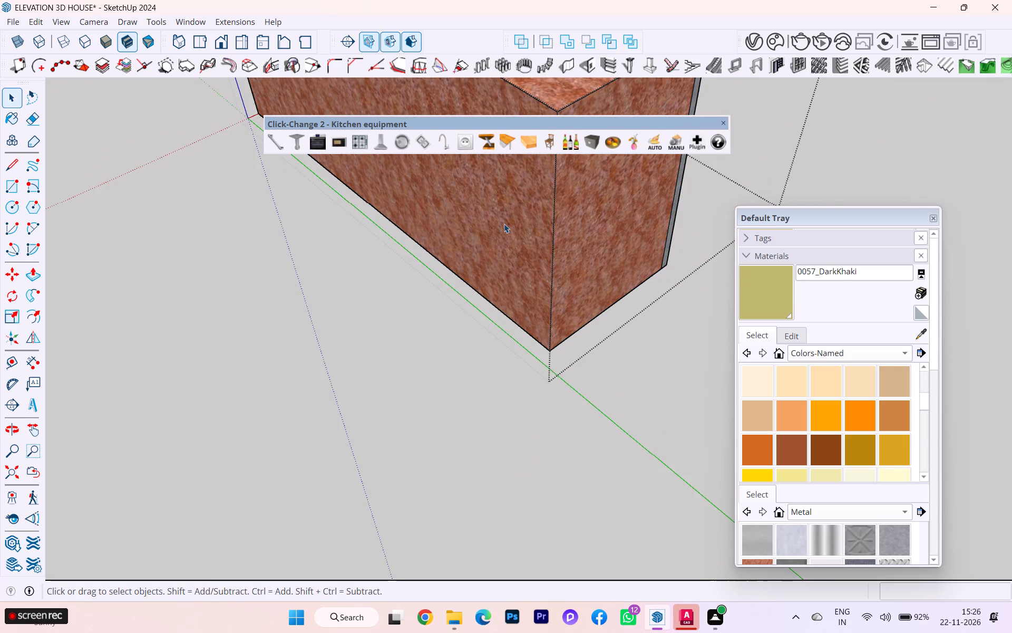
pyautogui.click(501, 217)
pyautogui.doubleClick(501, 217)
pyautogui.click(499, 216)
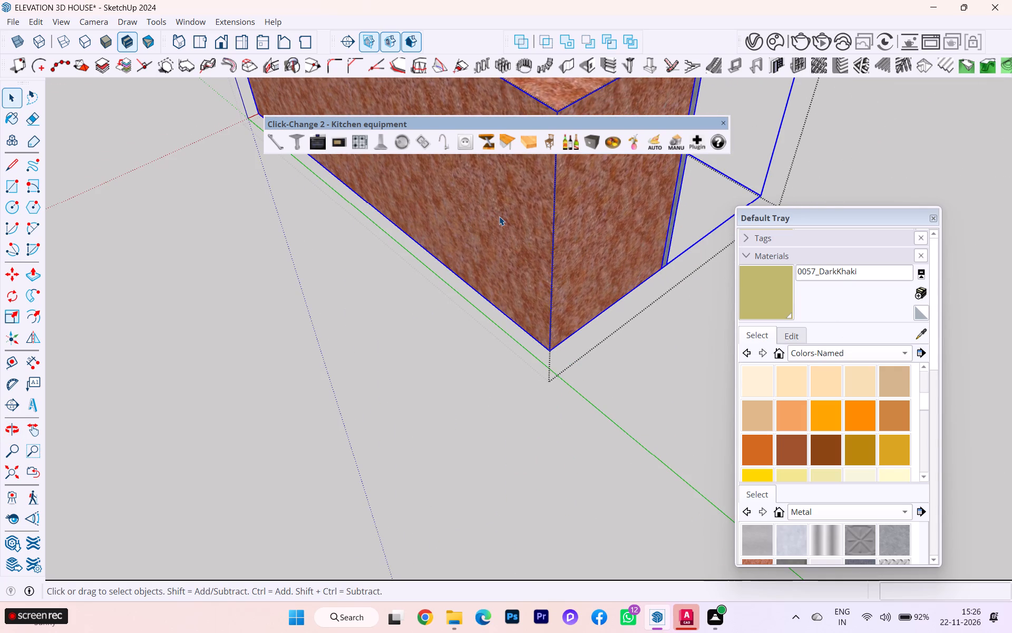
pyautogui.click(499, 216)
pyautogui.click(505, 225)
pyautogui.scroll(-7, 552, 283)
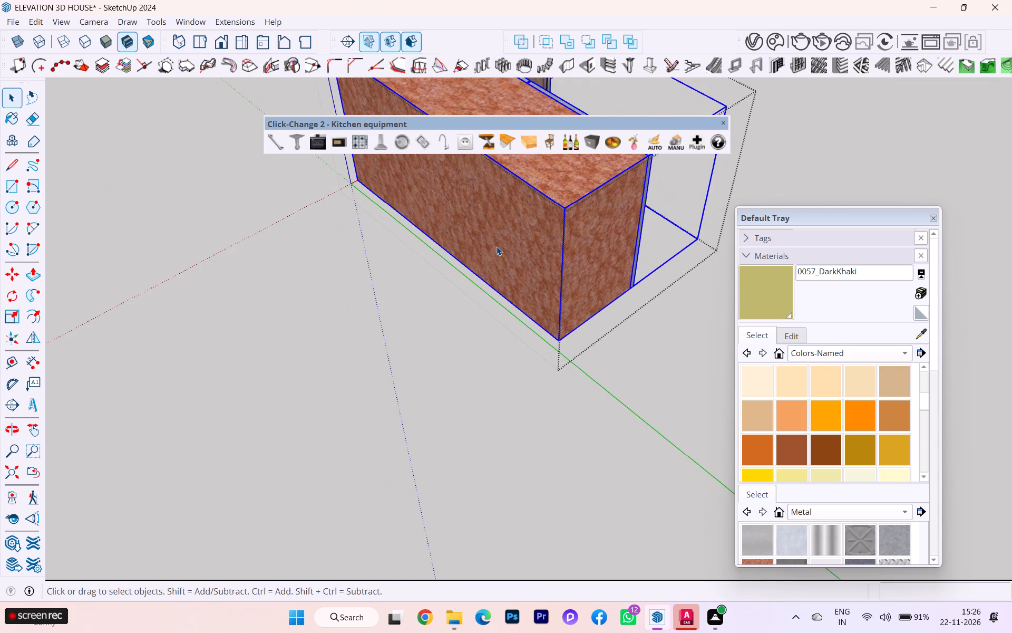
pyautogui.click(497, 246)
pyautogui.doubleClick(497, 219)
# Push/Pull the lower cabinet section's long red-textured back face by 5/8" along the wall shared with the living room.
pyautogui.scroll(3, 508, 225)
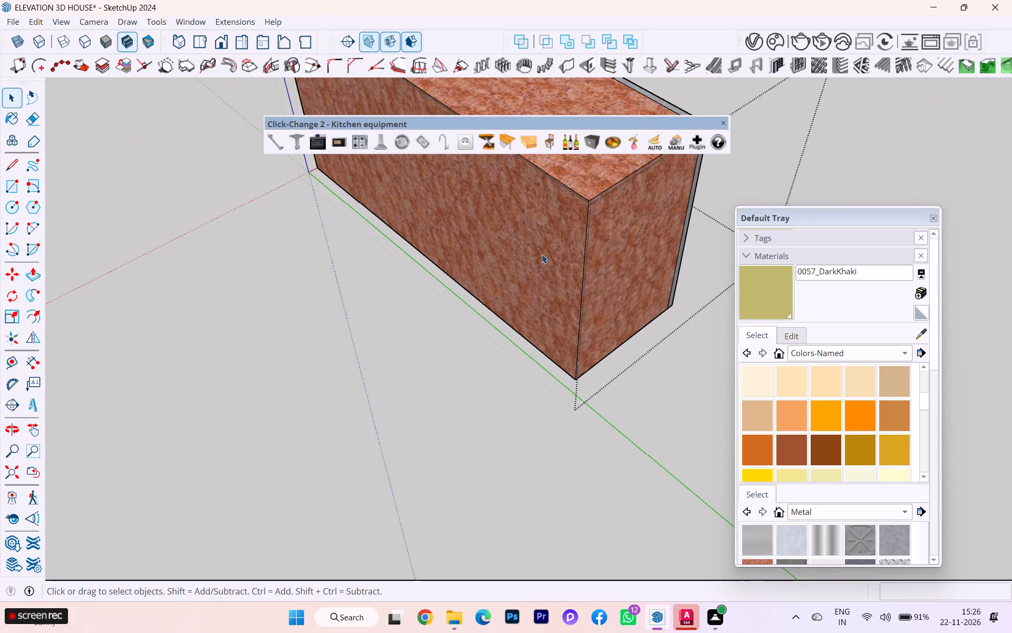
pyautogui.hscroll(-3, 544, 239)
pyautogui.click(544, 239)
pyautogui.moveTo(551, 237); pyautogui.dragTo(544, 236)
pyautogui.scroll(3, 548, 233)
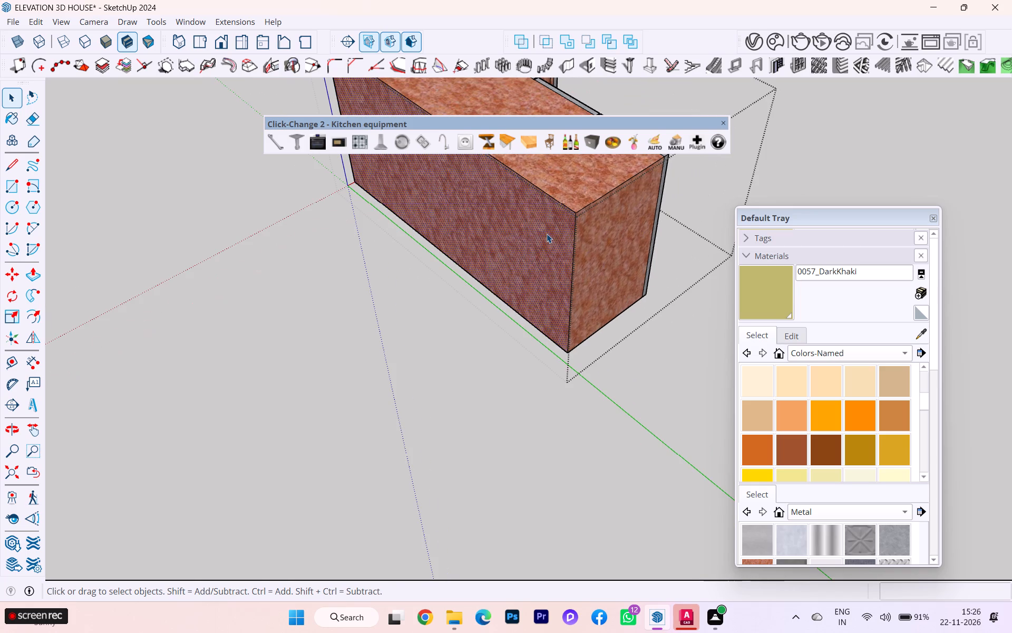
pyautogui.press('p')
pyautogui.click(546, 238)
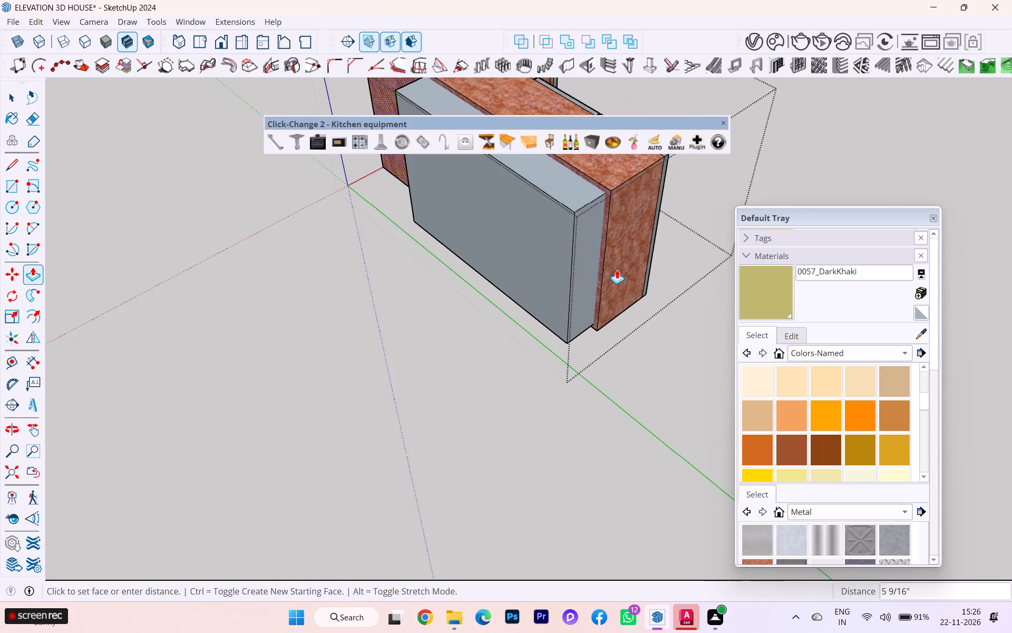
pyautogui.press('h')
pyautogui.scroll(-1, 595, 275)
pyautogui.scroll(2, 595, 275)
pyautogui.scroll(-3, 595, 275)
pyautogui.scroll(2, 591, 282)
pyautogui.scroll(-1, 591, 282)
pyautogui.moveTo(595, 278); pyautogui.dragTo(564, 282, button='middle')
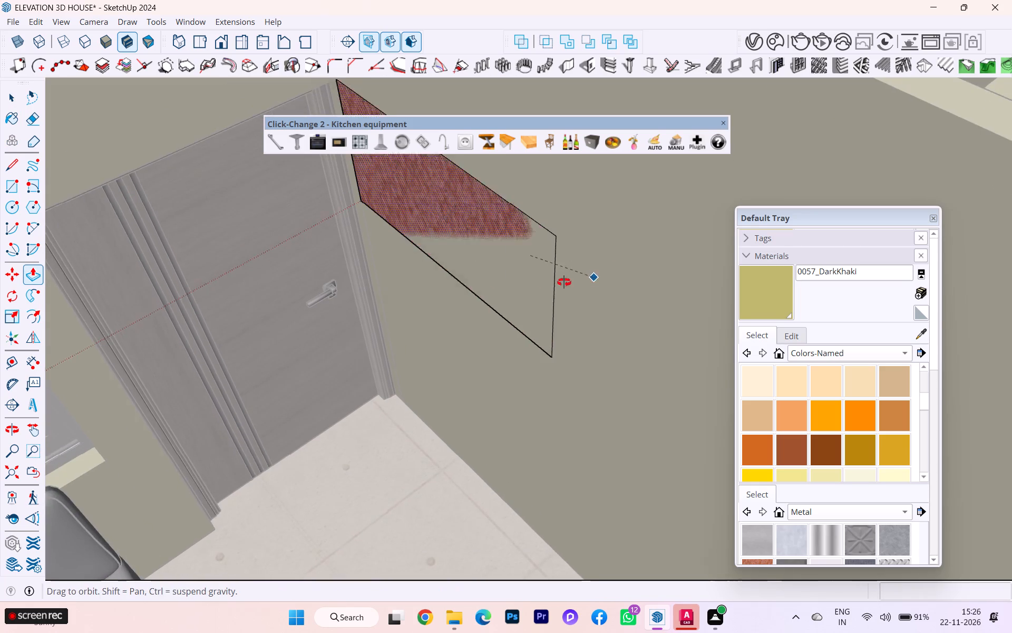
pyautogui.moveTo(564, 282); pyautogui.dragTo(380, 324, button='middle')
pyautogui.scroll(2, 407, 308)
pyautogui.scroll(-1, 406, 307)
pyautogui.scroll(5, 406, 307)
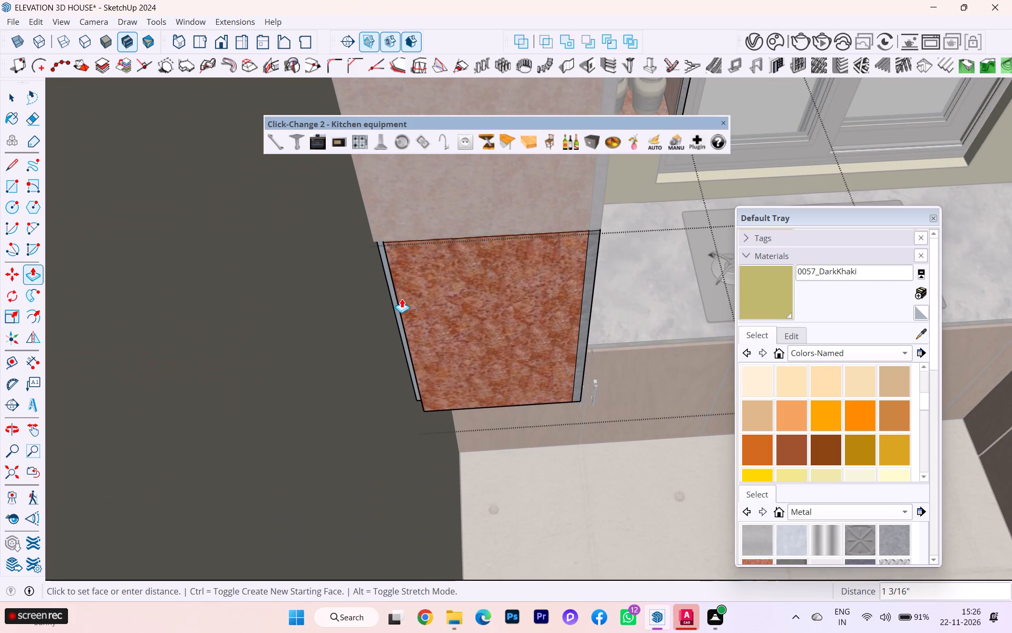
pyautogui.click(381, 321)
pyautogui.scroll(-1, 497, 320)
pyautogui.scroll(1, 499, 320)
pyautogui.scroll(-5, 501, 320)
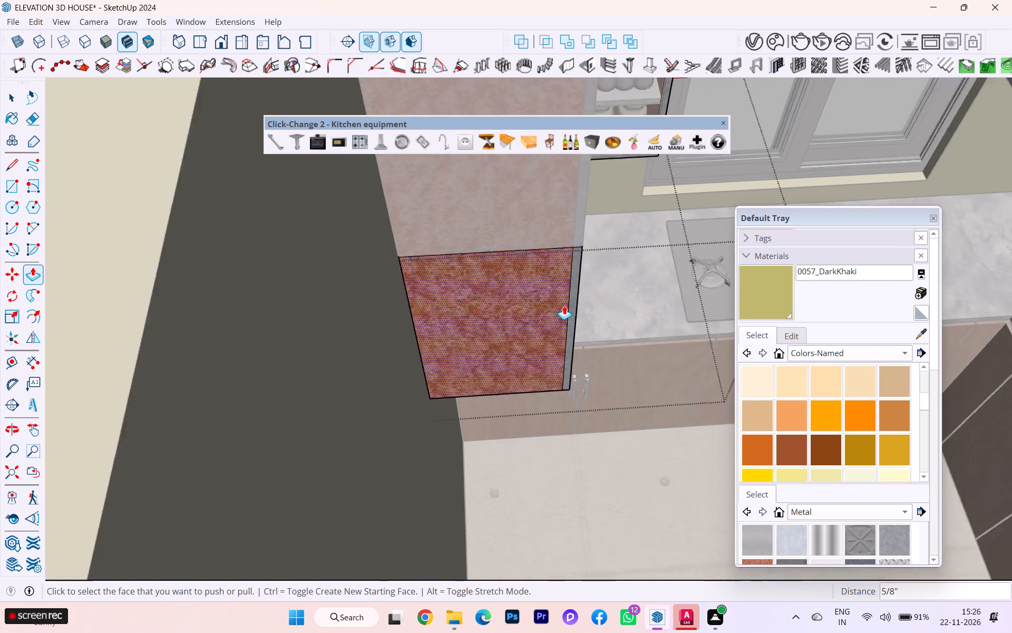
pyautogui.moveTo(576, 297); pyautogui.dragTo(372, 293, button='middle')
pyautogui.scroll(-2, 509, 287)
pyautogui.scroll(2, 510, 287)
pyautogui.scroll(-12, 511, 287)
pyautogui.scroll(1, 552, 314)
pyautogui.scroll(-1, 552, 314)
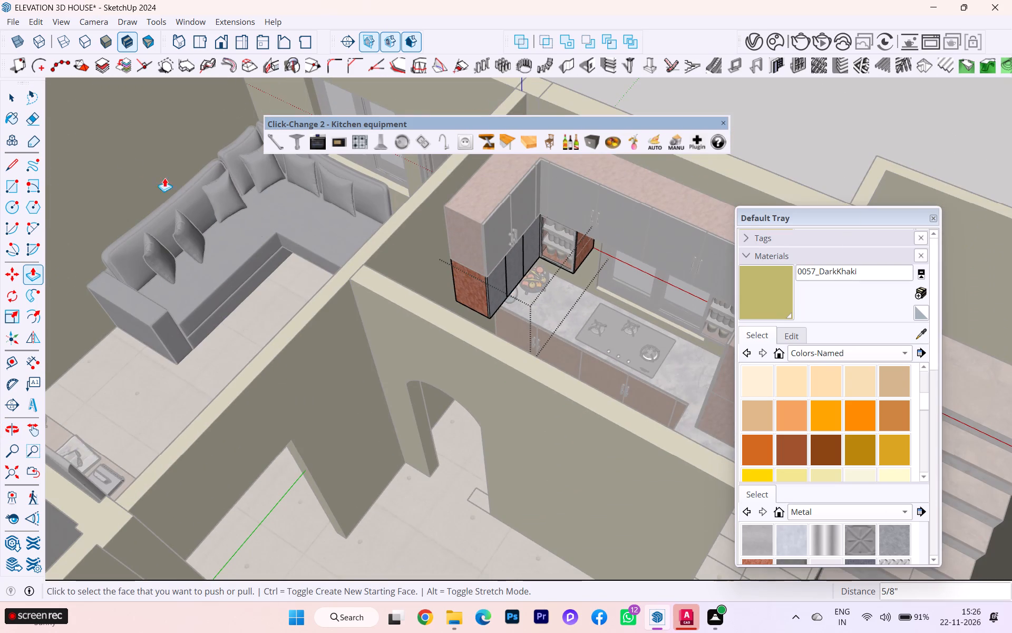
pyautogui.click(8, 95)
pyautogui.scroll(-7, 306, 232)
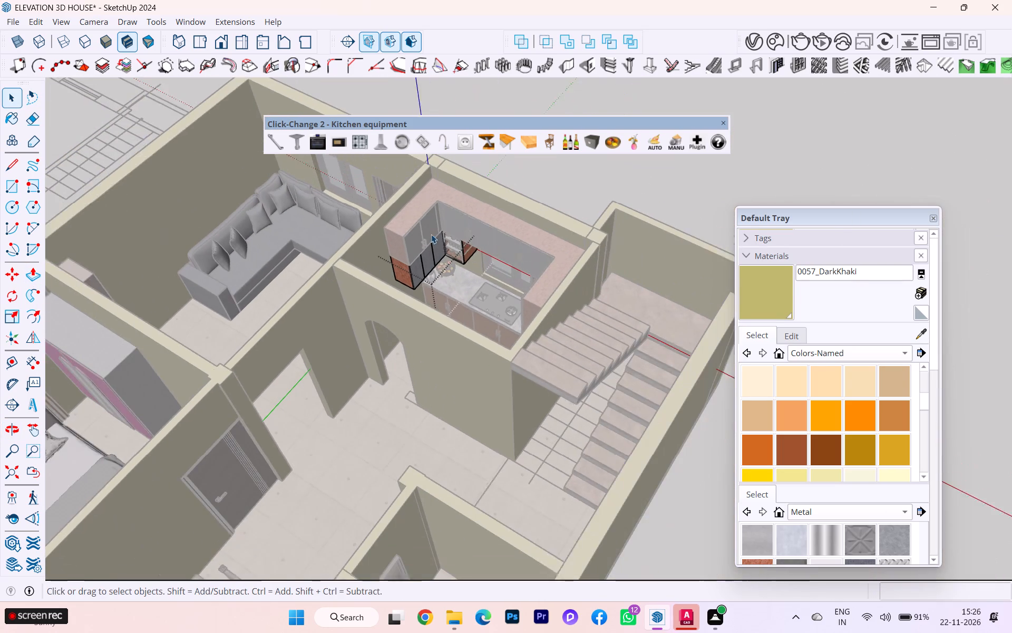
# Close the kitchen cabinet's nested groups and return to the top level of the house model.
pyautogui.click(773, 166)
pyautogui.tripleClick(684, 191)
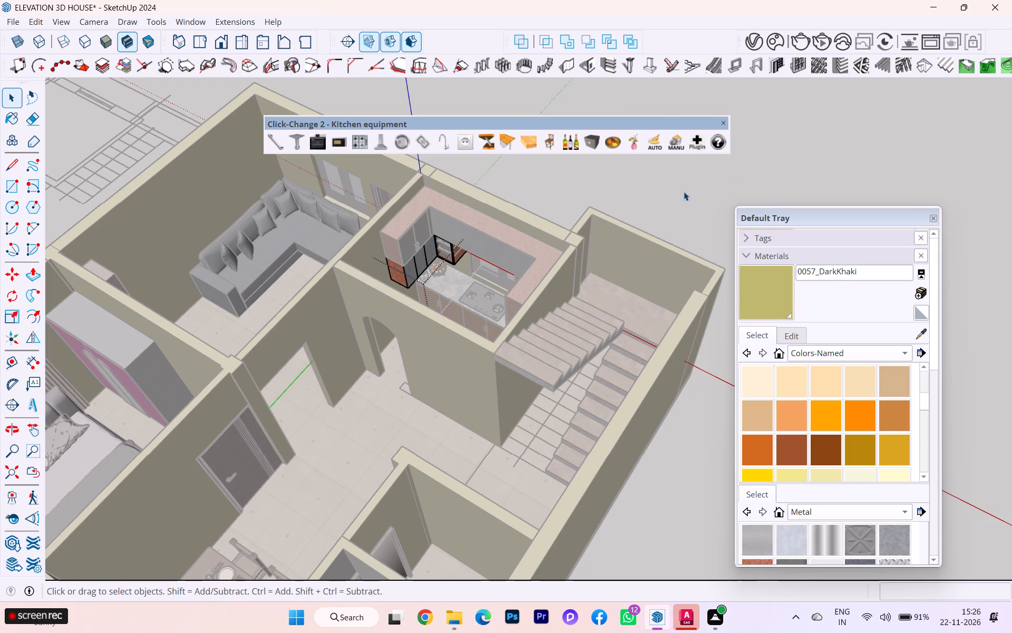
pyautogui.tripleClick(684, 191)
pyautogui.click(684, 191)
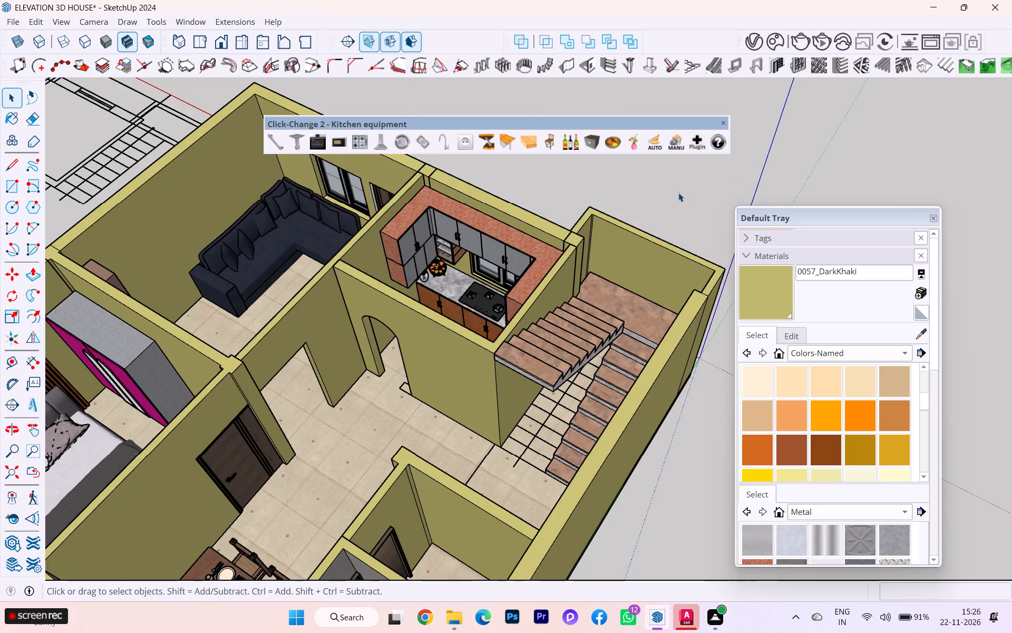
# Inspect the kitchen wall cabinets together with the arched opening and the partition walls next to the living room.
pyautogui.scroll(5, 208, 217)
pyautogui.scroll(3, 474, 238)
pyautogui.scroll(-2, 501, 258)
pyautogui.moveTo(501, 258); pyautogui.dragTo(482, 185, button='middle')
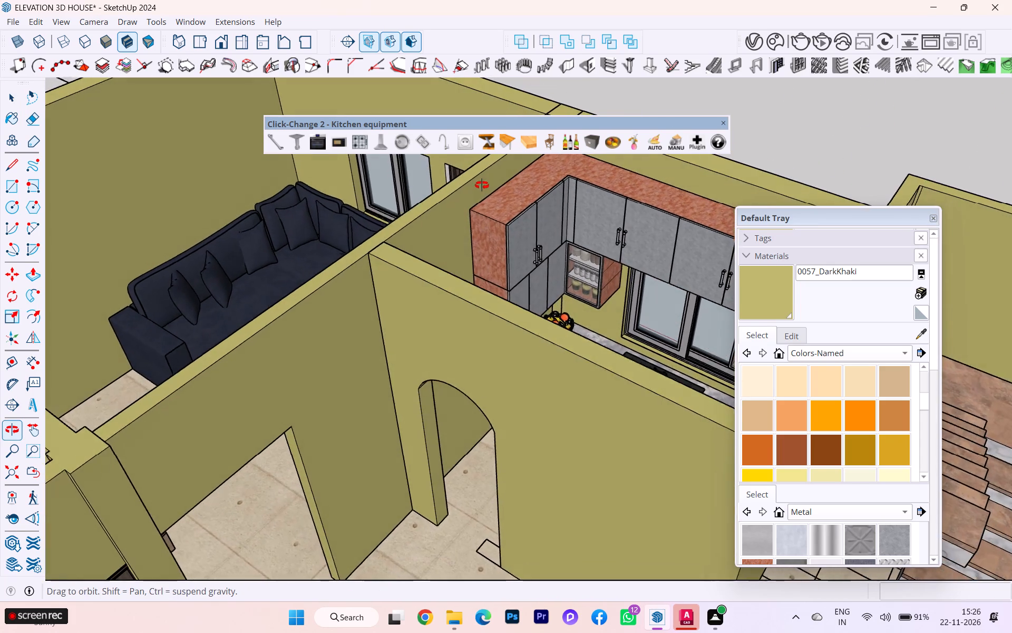
pyautogui.moveTo(482, 185); pyautogui.dragTo(476, 178, button='middle')
pyautogui.scroll(-2, 553, 244)
pyautogui.scroll(1, 553, 246)
pyautogui.scroll(-5, 553, 247)
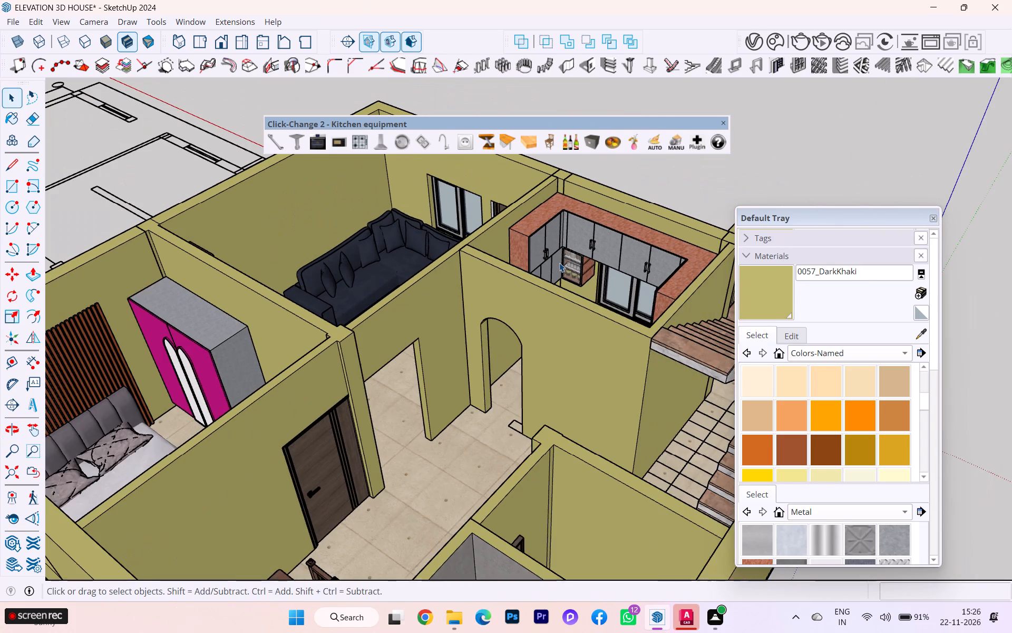
pyautogui.scroll(2, 466, 340)
pyautogui.scroll(2, 414, 349)
pyautogui.scroll(-2, 374, 342)
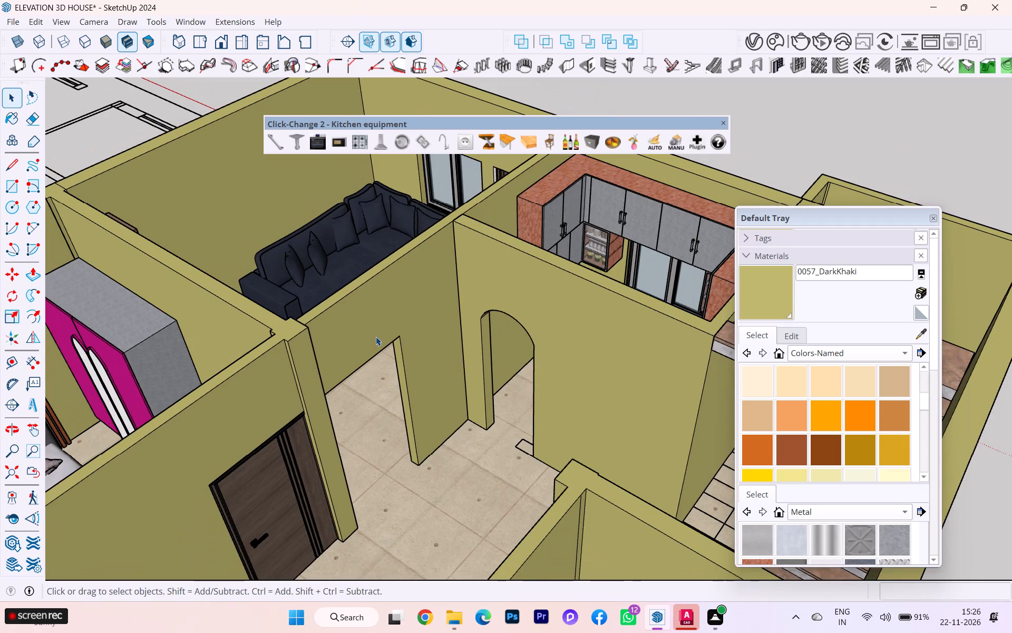
pyautogui.scroll(1, 380, 332)
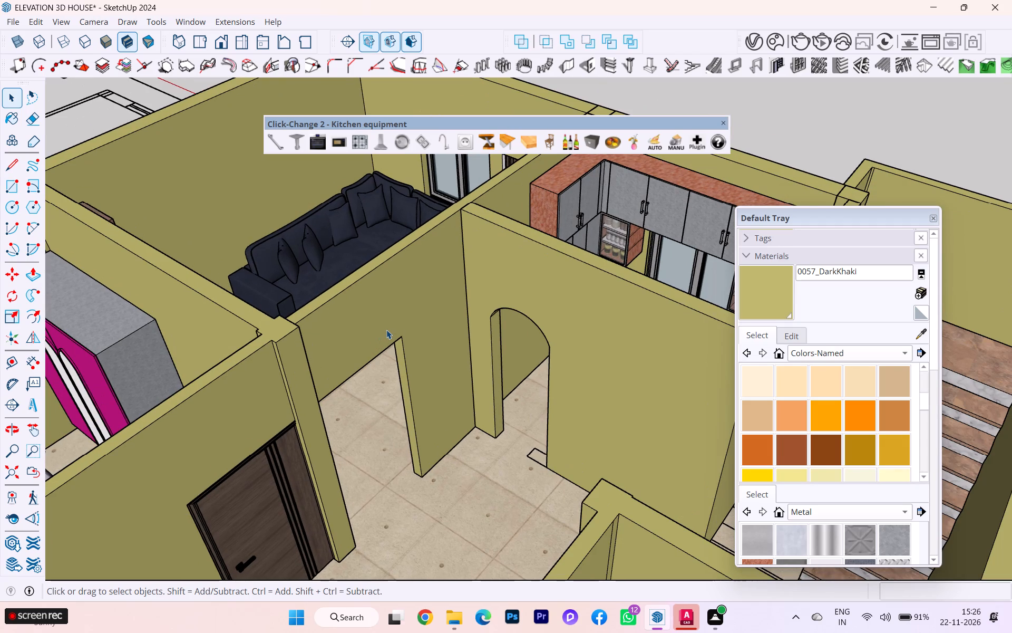
pyautogui.scroll(-2, 476, 334)
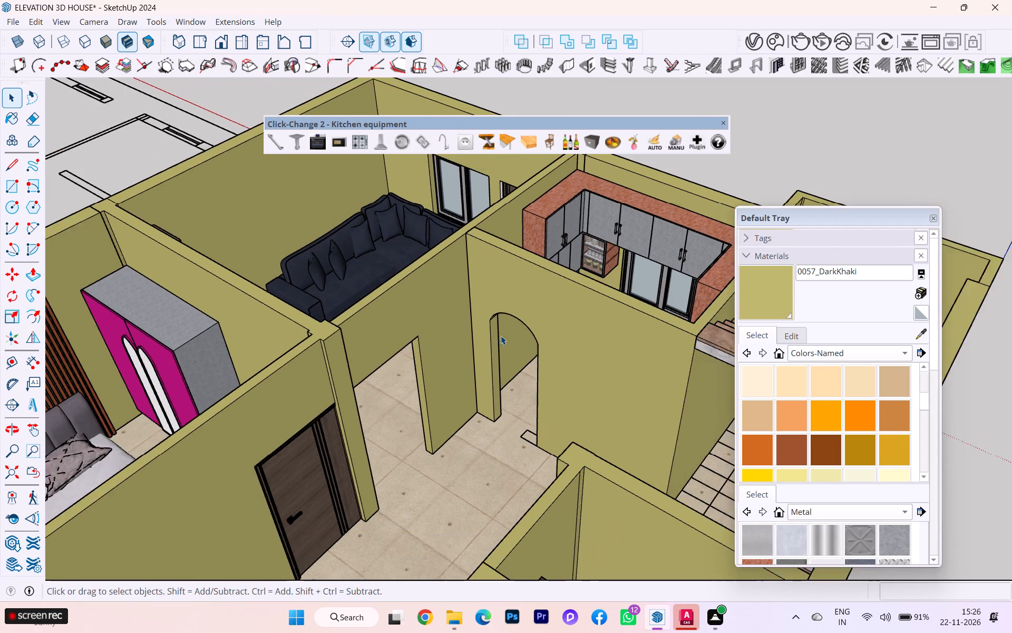
pyautogui.scroll(-3, 501, 335)
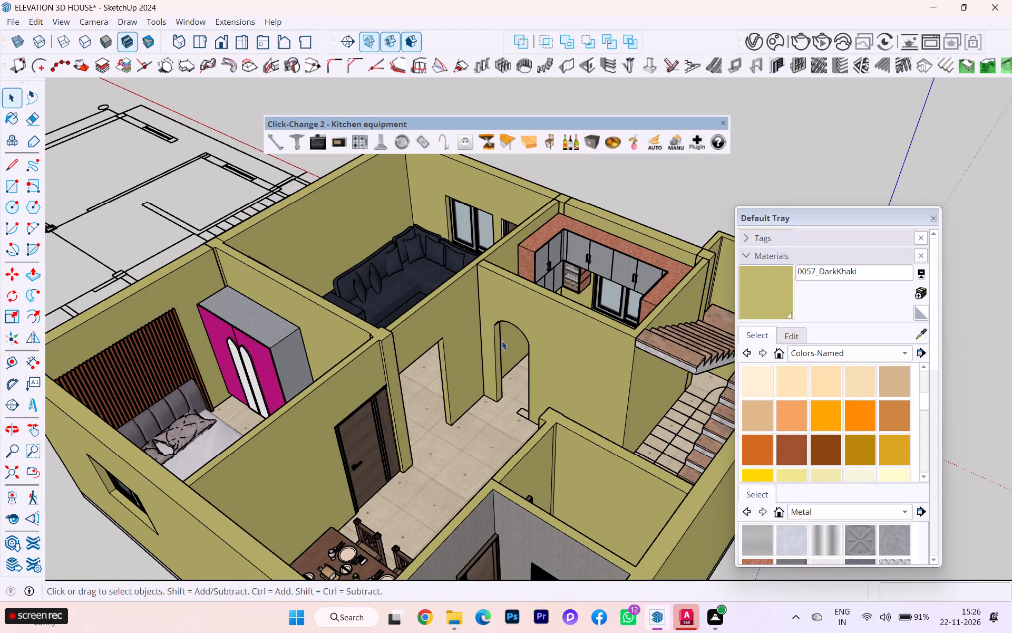
# Examine the open doorway beside the bedroom door, including its side face and the partition wall above it.
pyautogui.scroll(3, 503, 341)
pyautogui.scroll(-1, 440, 340)
pyautogui.scroll(2, 438, 340)
pyautogui.scroll(-2, 436, 336)
pyautogui.moveTo(430, 333); pyautogui.dragTo(424, 325, button='middle')
pyautogui.scroll(1, 424, 325)
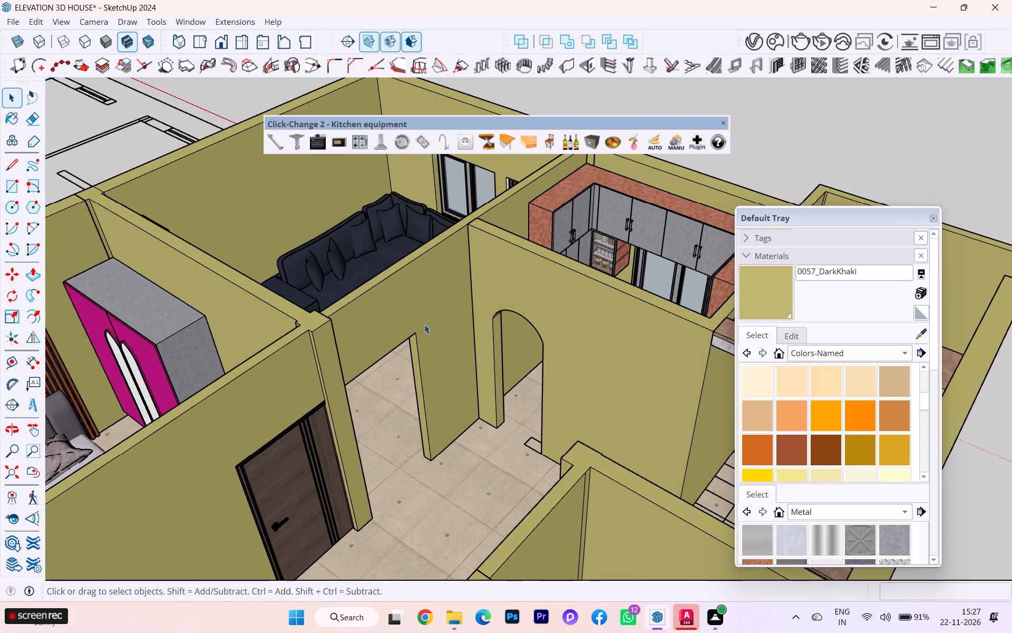
pyautogui.scroll(7, 360, 362)
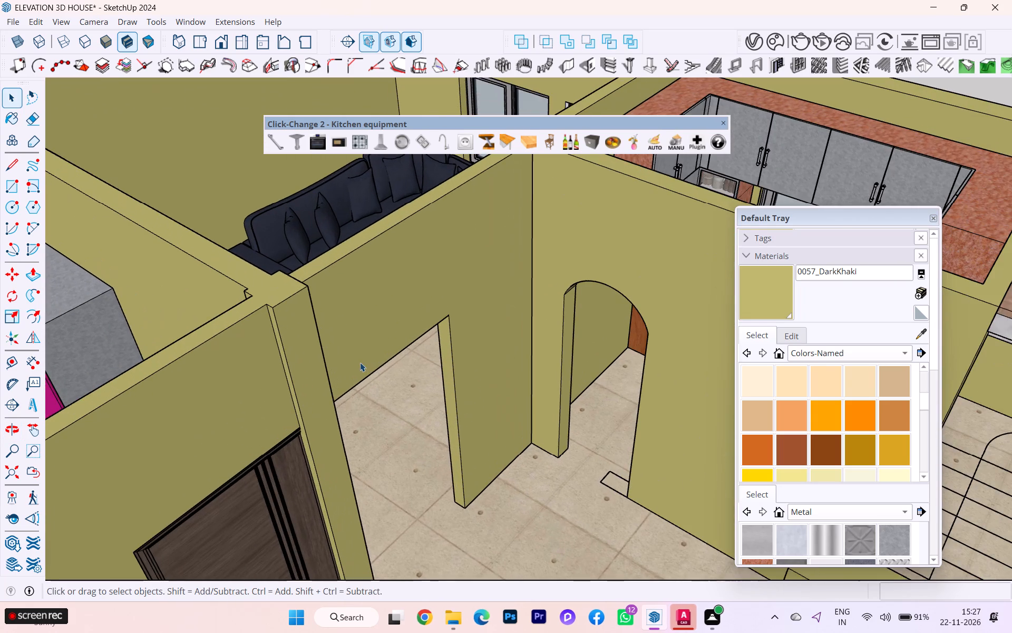
pyautogui.scroll(-3, 462, 377)
pyautogui.moveTo(469, 382); pyautogui.dragTo(361, 350, button='middle')
pyautogui.scroll(4, 313, 321)
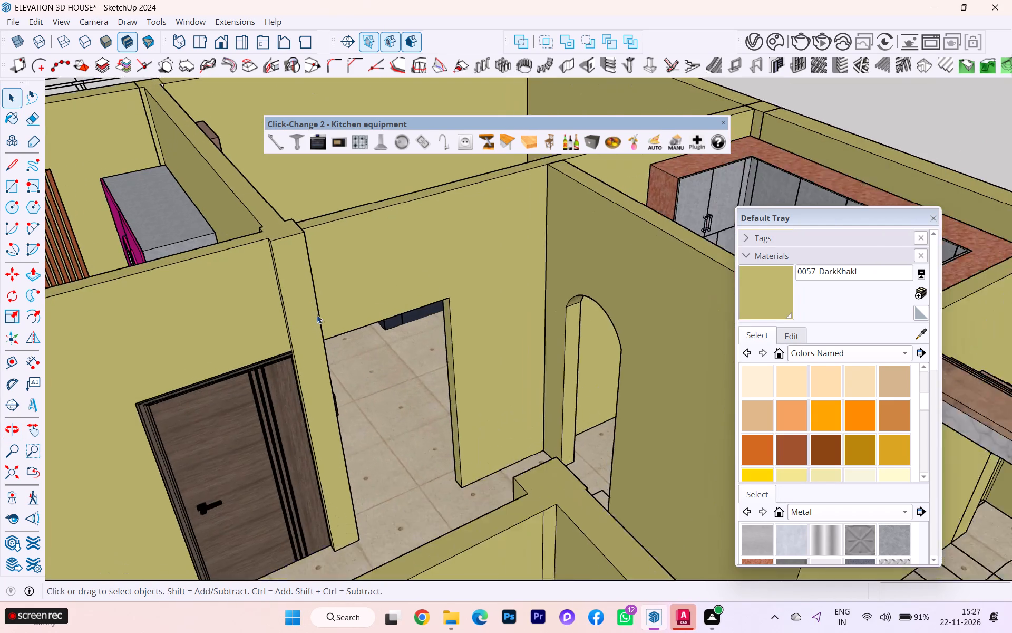
pyautogui.moveTo(385, 281); pyautogui.dragTo(301, 265, button='middle')
pyautogui.scroll(4, 400, 291)
pyautogui.scroll(-2, 423, 292)
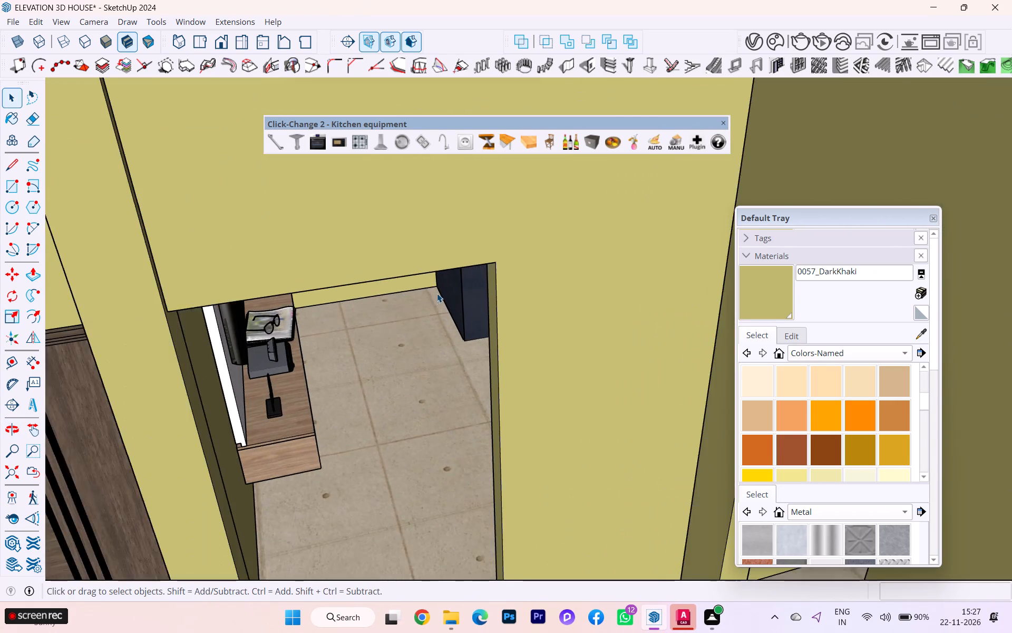
pyautogui.scroll(-2, 437, 293)
pyautogui.scroll(1, 450, 296)
pyautogui.scroll(-4, 450, 296)
pyautogui.moveTo(455, 304); pyautogui.dragTo(521, 322, button='middle')
pyautogui.scroll(2, 505, 314)
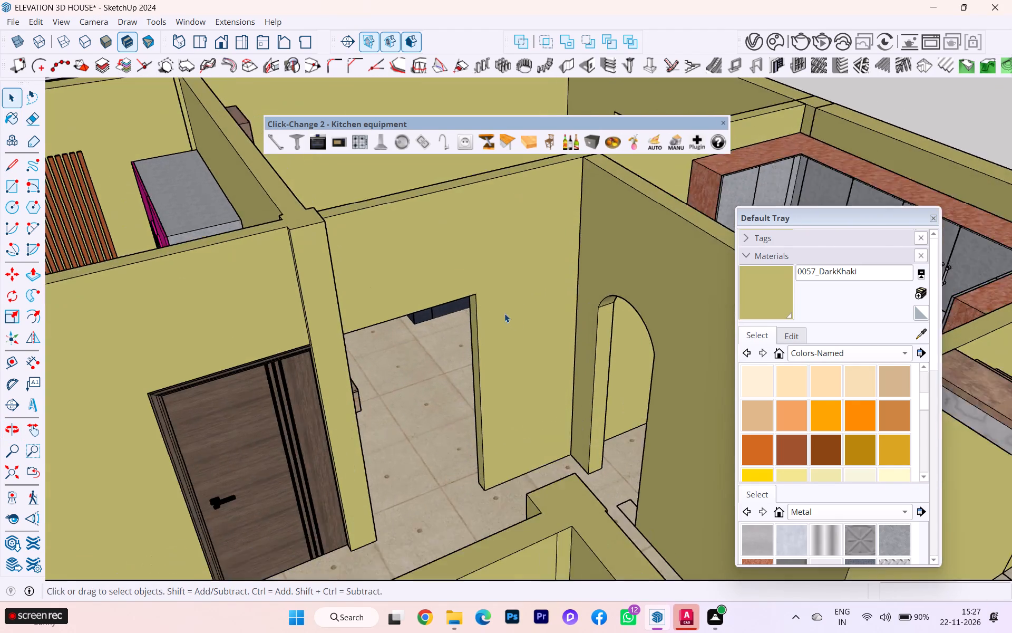
pyautogui.scroll(-1, 504, 313)
pyautogui.scroll(2, 471, 311)
pyautogui.scroll(-1, 471, 311)
pyautogui.scroll(4, 471, 311)
pyautogui.click(479, 307)
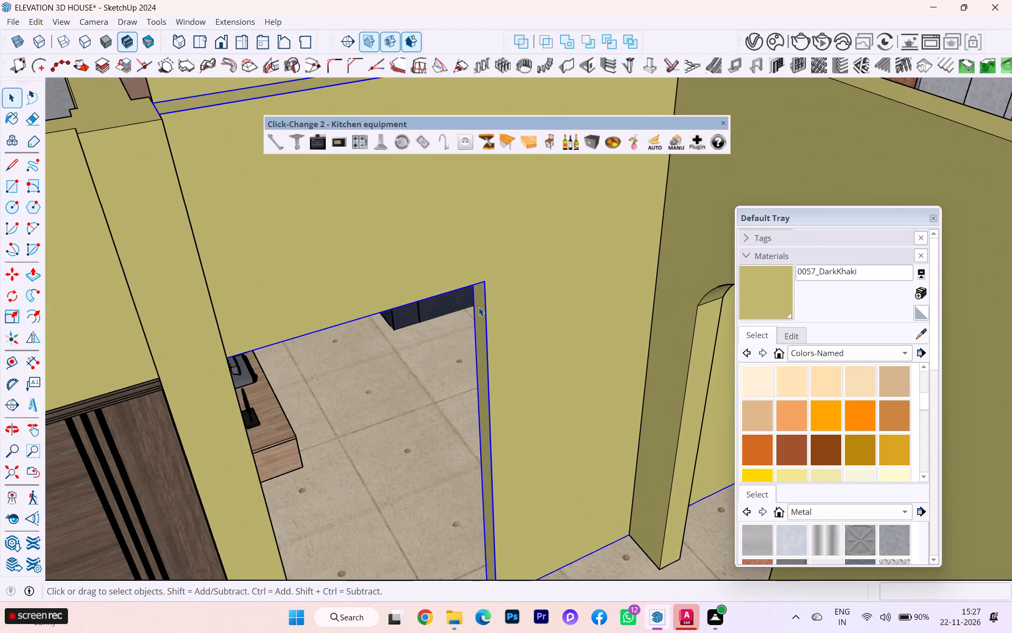
pyautogui.scroll(-6, 480, 306)
pyautogui.click(429, 403)
pyautogui.scroll(-3, 475, 375)
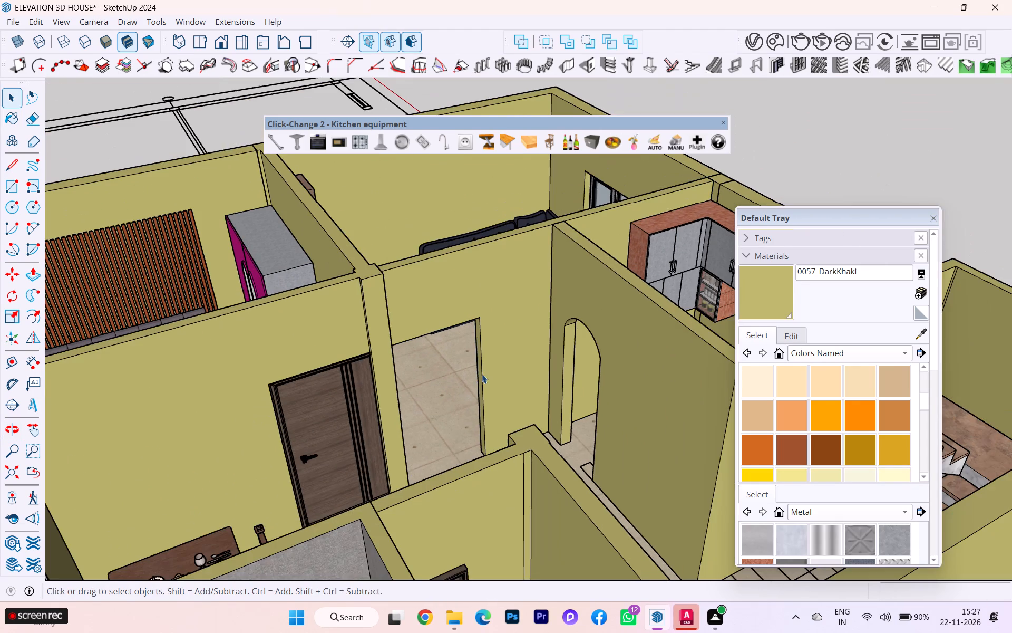
pyautogui.moveTo(482, 374); pyautogui.dragTo(413, 375, button='middle')
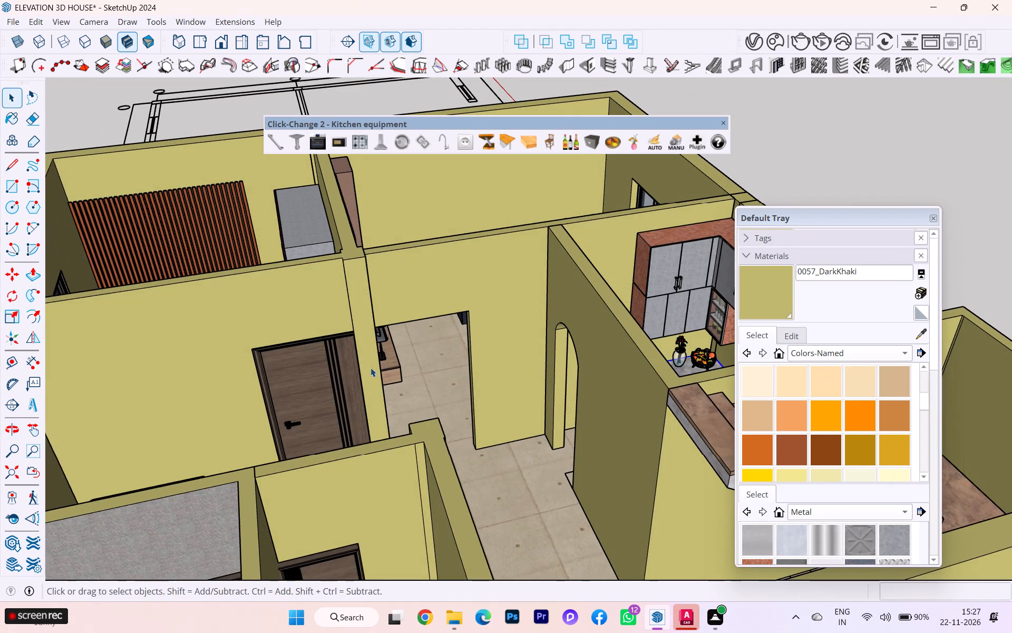
pyautogui.scroll(3, 371, 366)
pyautogui.scroll(-4, 395, 363)
pyautogui.scroll(1, 532, 360)
pyautogui.scroll(-3, 532, 360)
pyautogui.moveTo(432, 373); pyautogui.dragTo(427, 400, button='middle')
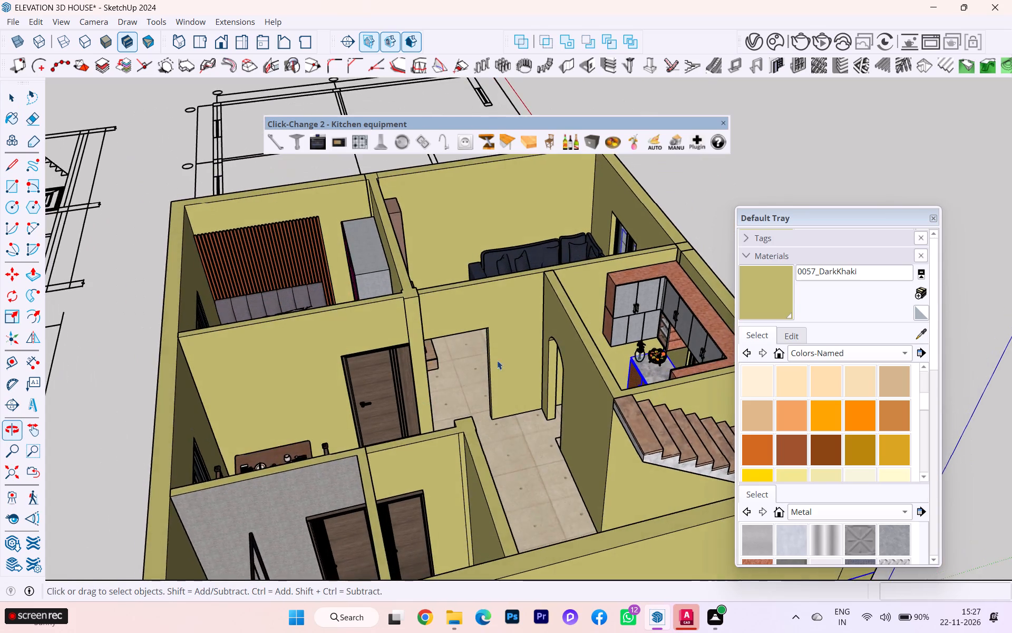
# Review the whole house and its room layout from several sides, together with the surrounding plan and elevation drawings.
pyautogui.scroll(-1, 541, 343)
pyautogui.scroll(2, 542, 343)
pyautogui.scroll(-2, 543, 343)
pyautogui.scroll(2, 554, 344)
pyautogui.scroll(-3, 556, 345)
pyautogui.scroll(1, 564, 346)
pyautogui.scroll(-8, 566, 347)
pyautogui.scroll(4, 596, 360)
pyautogui.scroll(-4, 619, 298)
pyautogui.click(654, 292)
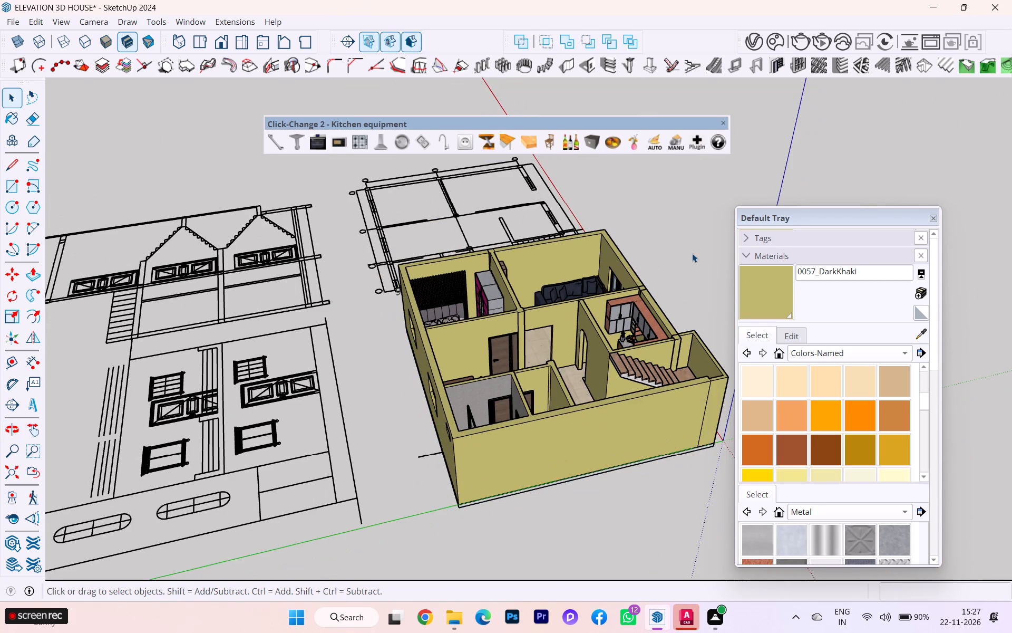
pyautogui.click(692, 253)
pyautogui.scroll(4, 651, 302)
pyautogui.scroll(-10, 651, 308)
pyautogui.scroll(1, 692, 367)
pyautogui.scroll(-3, 692, 367)
pyautogui.scroll(1, 692, 367)
pyautogui.scroll(-1, 692, 368)
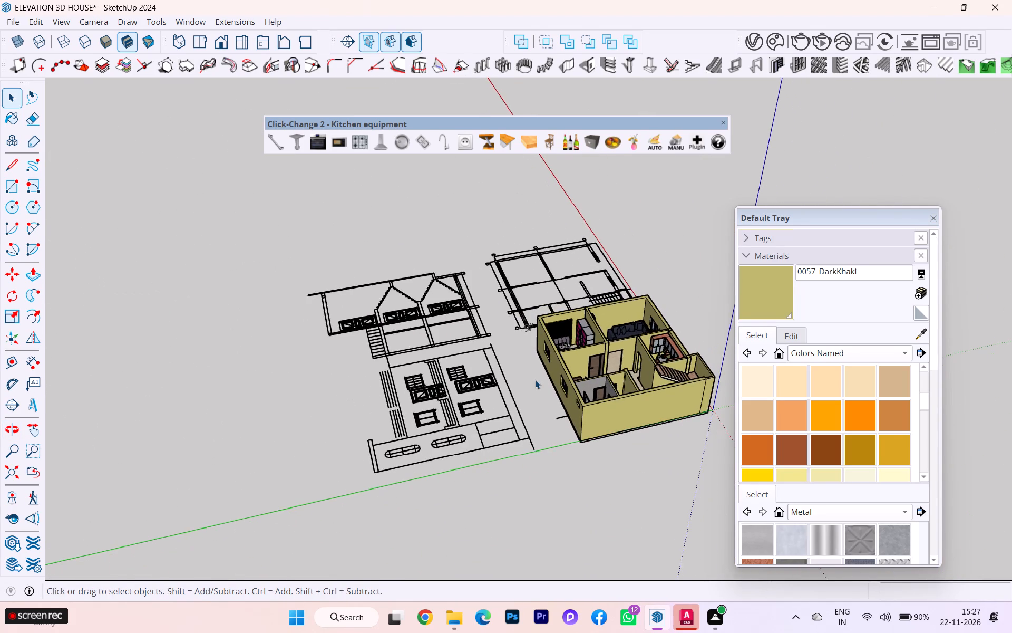
pyautogui.moveTo(525, 395); pyautogui.dragTo(44, 450, button='middle')
pyautogui.scroll(4, 379, 478)
pyautogui.scroll(1, 446, 465)
pyautogui.scroll(-5, 174, 430)
pyautogui.scroll(1, 154, 437)
pyautogui.scroll(-3, 154, 438)
pyautogui.scroll(2, 401, 418)
pyautogui.scroll(-1, 420, 406)
pyautogui.scroll(6, 423, 405)
pyautogui.scroll(-1, 436, 455)
pyautogui.scroll(1, 436, 455)
pyautogui.scroll(-2, 436, 455)
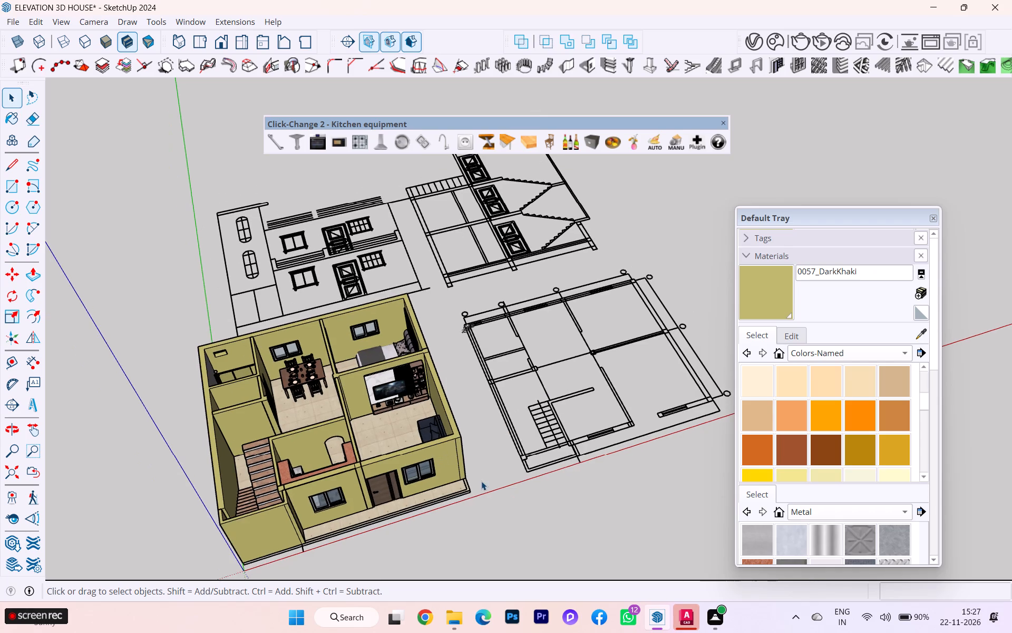
pyautogui.scroll(-1, 275, 420)
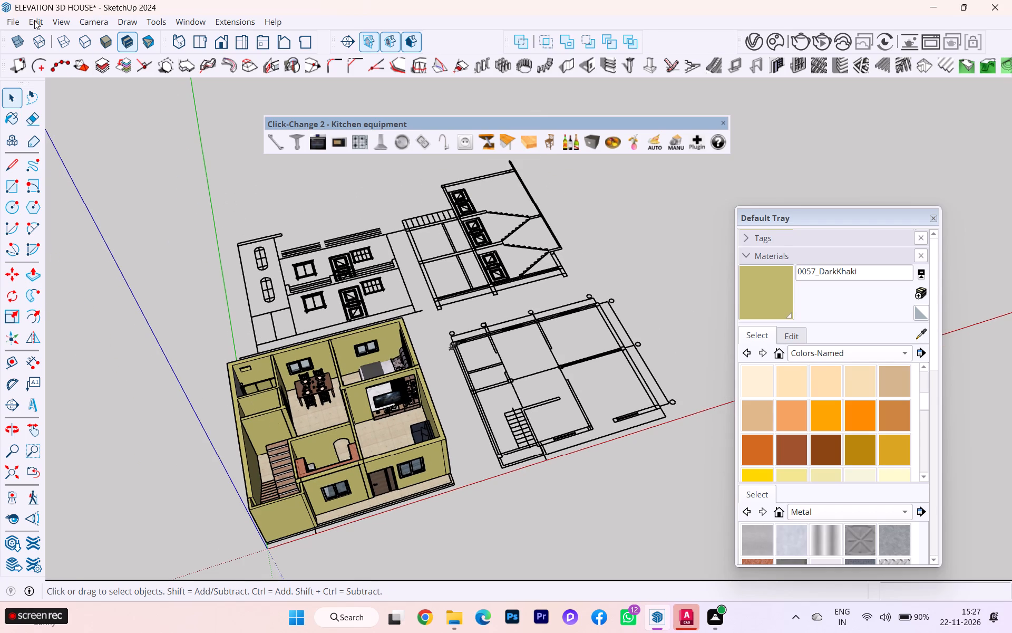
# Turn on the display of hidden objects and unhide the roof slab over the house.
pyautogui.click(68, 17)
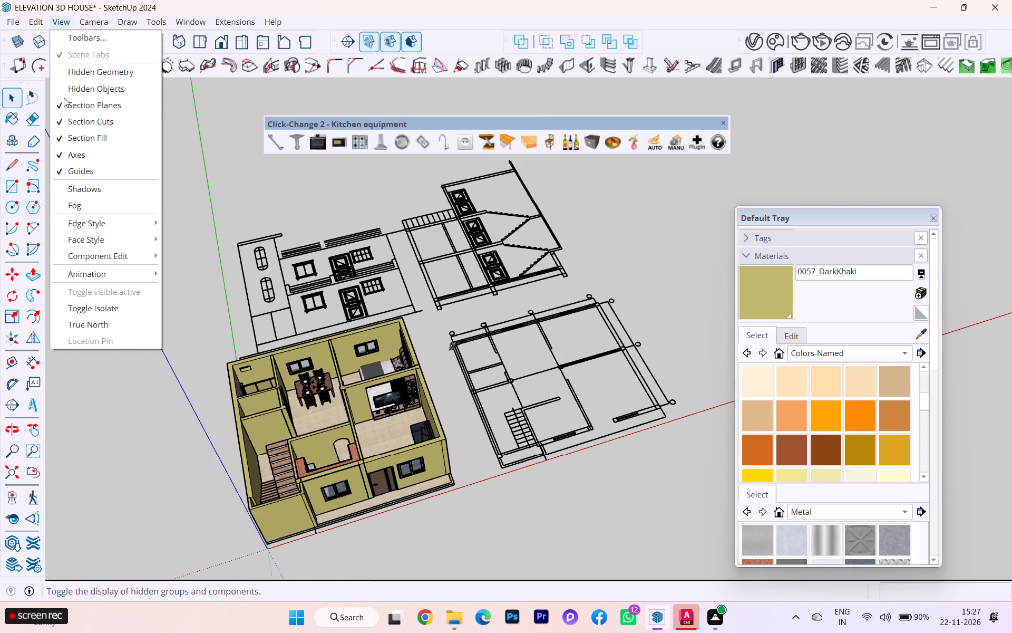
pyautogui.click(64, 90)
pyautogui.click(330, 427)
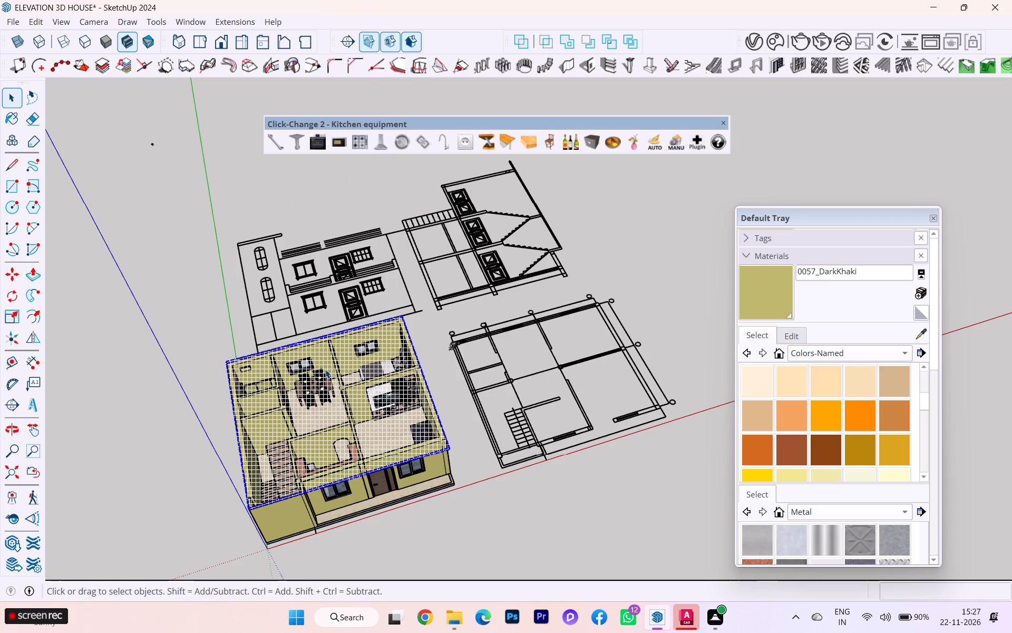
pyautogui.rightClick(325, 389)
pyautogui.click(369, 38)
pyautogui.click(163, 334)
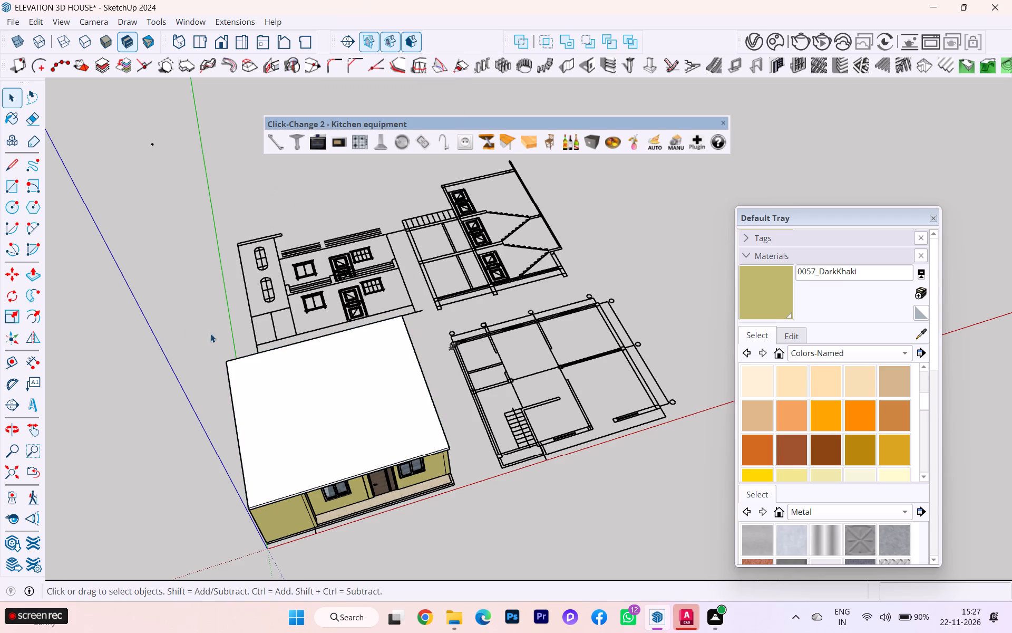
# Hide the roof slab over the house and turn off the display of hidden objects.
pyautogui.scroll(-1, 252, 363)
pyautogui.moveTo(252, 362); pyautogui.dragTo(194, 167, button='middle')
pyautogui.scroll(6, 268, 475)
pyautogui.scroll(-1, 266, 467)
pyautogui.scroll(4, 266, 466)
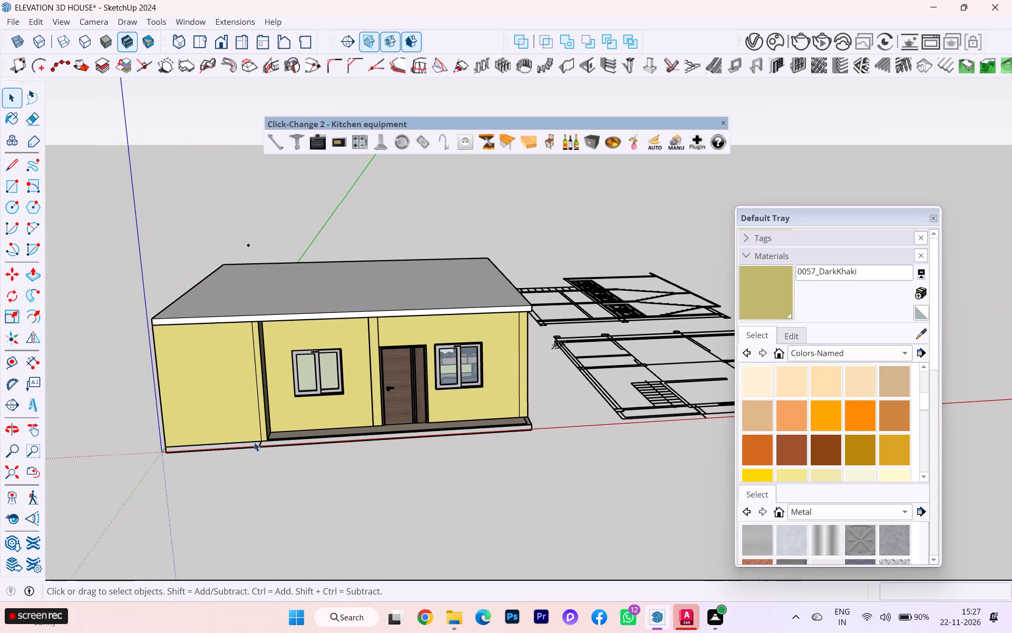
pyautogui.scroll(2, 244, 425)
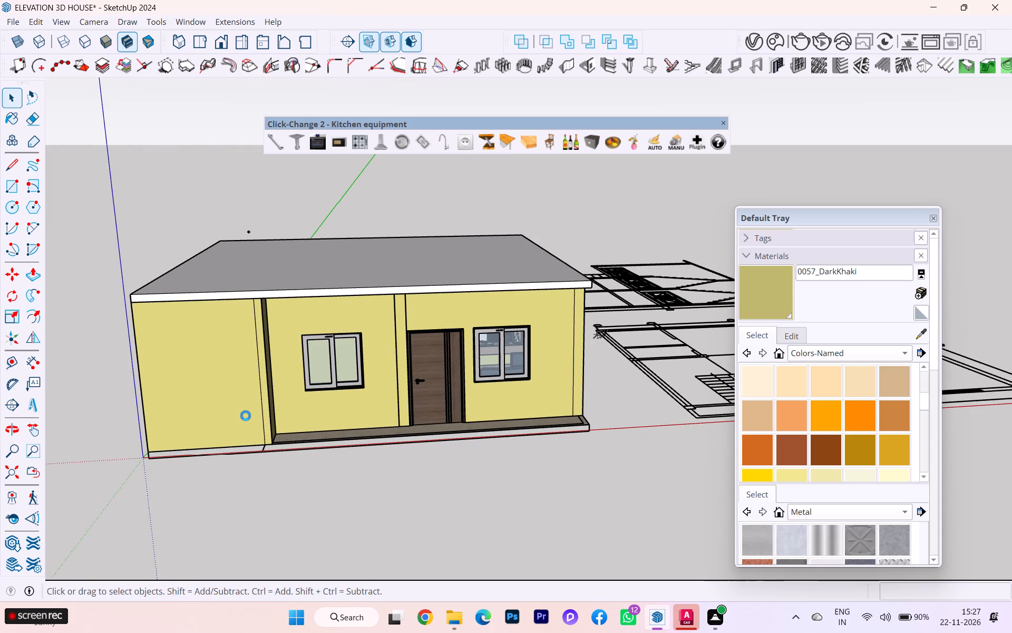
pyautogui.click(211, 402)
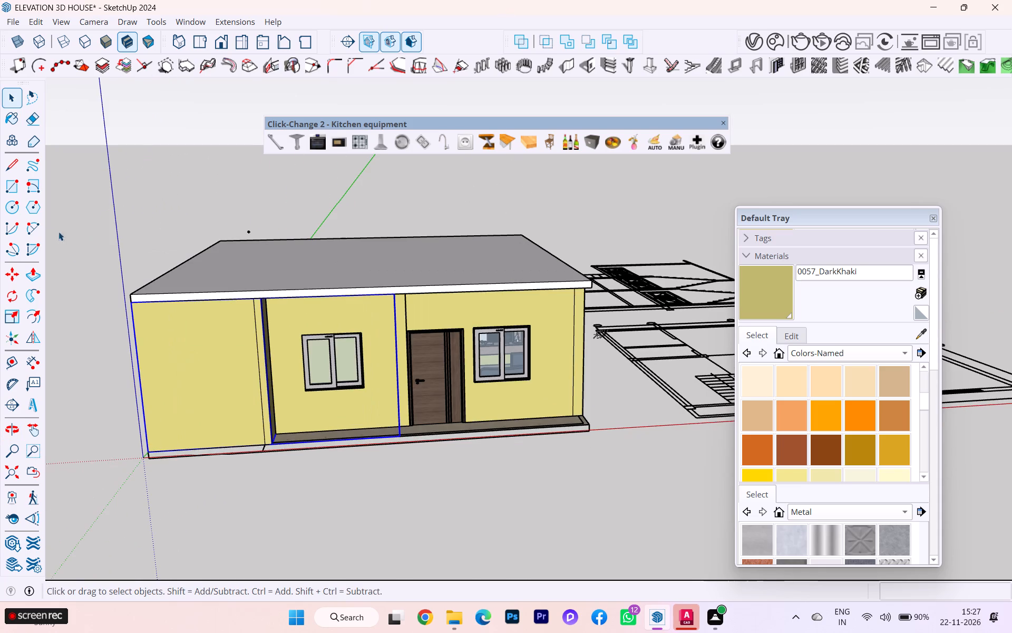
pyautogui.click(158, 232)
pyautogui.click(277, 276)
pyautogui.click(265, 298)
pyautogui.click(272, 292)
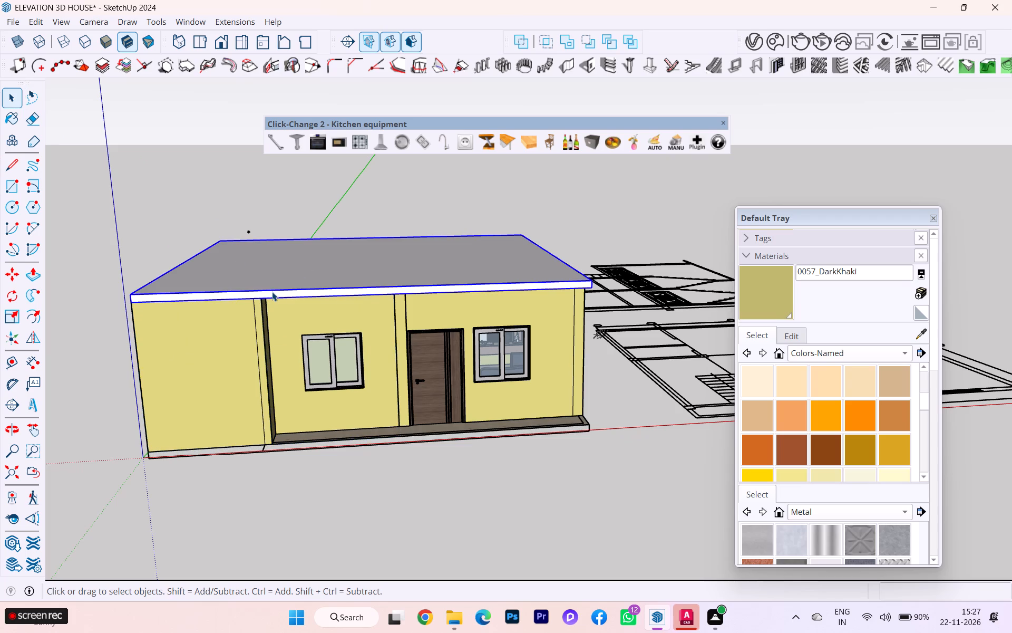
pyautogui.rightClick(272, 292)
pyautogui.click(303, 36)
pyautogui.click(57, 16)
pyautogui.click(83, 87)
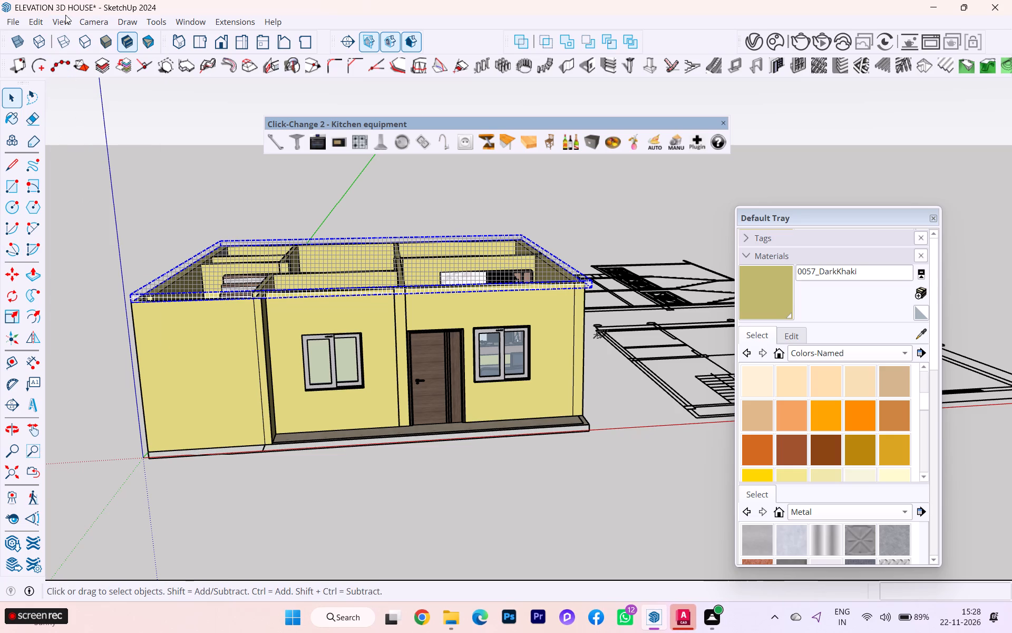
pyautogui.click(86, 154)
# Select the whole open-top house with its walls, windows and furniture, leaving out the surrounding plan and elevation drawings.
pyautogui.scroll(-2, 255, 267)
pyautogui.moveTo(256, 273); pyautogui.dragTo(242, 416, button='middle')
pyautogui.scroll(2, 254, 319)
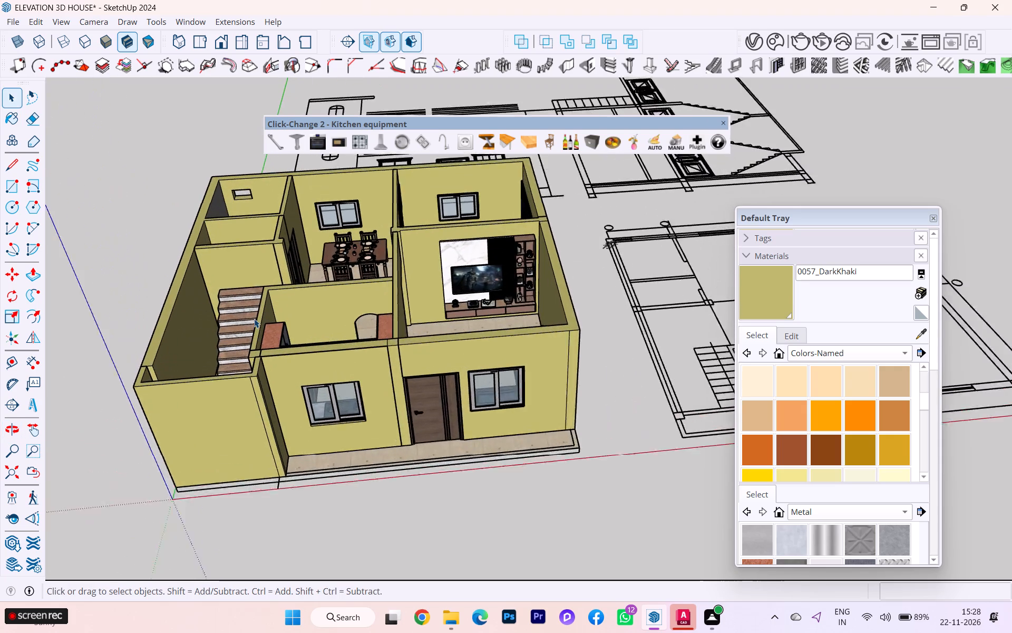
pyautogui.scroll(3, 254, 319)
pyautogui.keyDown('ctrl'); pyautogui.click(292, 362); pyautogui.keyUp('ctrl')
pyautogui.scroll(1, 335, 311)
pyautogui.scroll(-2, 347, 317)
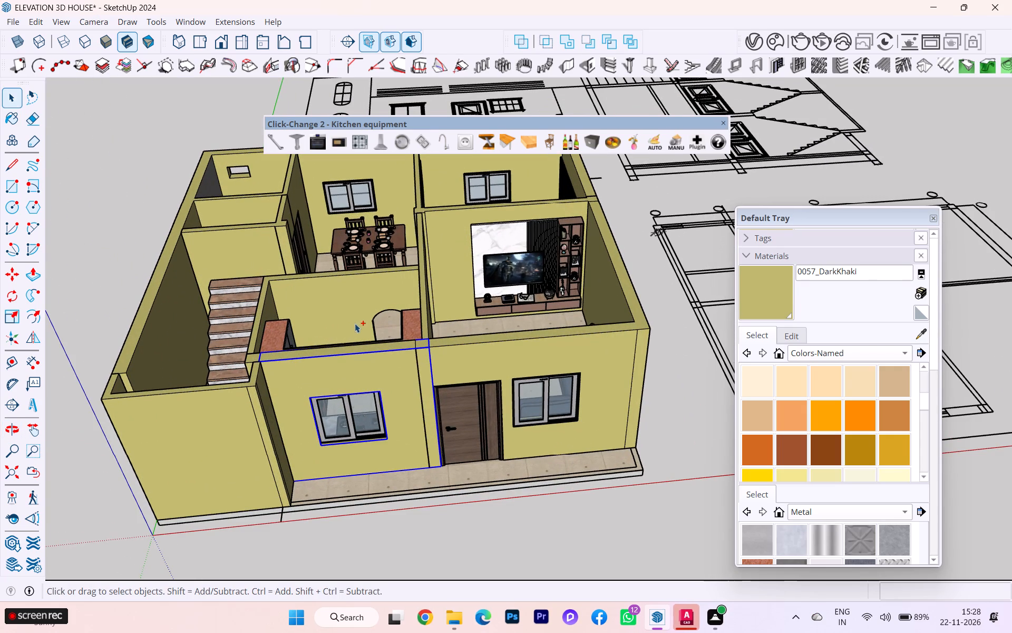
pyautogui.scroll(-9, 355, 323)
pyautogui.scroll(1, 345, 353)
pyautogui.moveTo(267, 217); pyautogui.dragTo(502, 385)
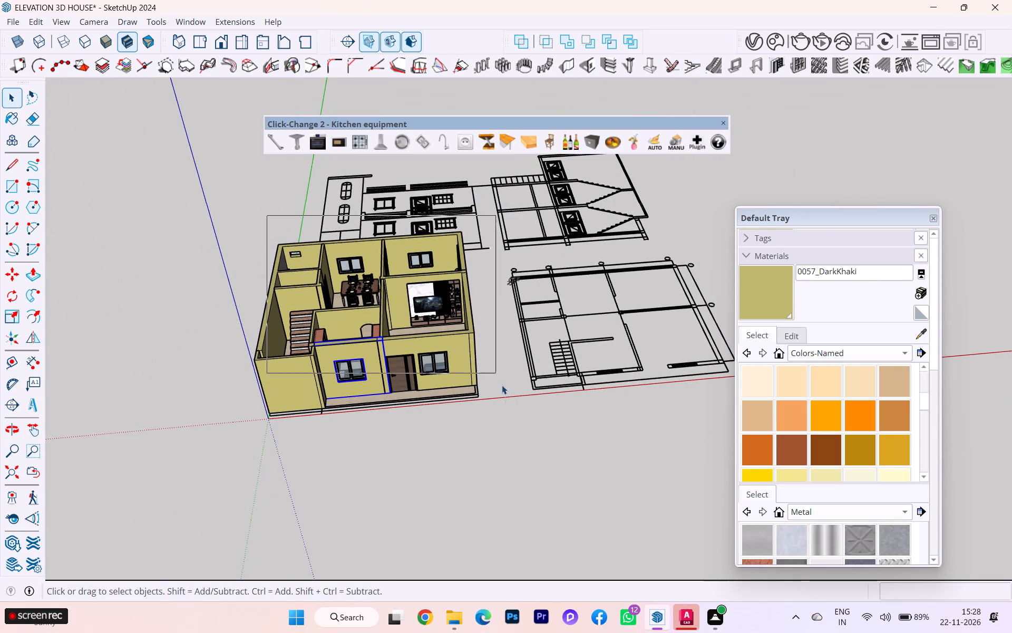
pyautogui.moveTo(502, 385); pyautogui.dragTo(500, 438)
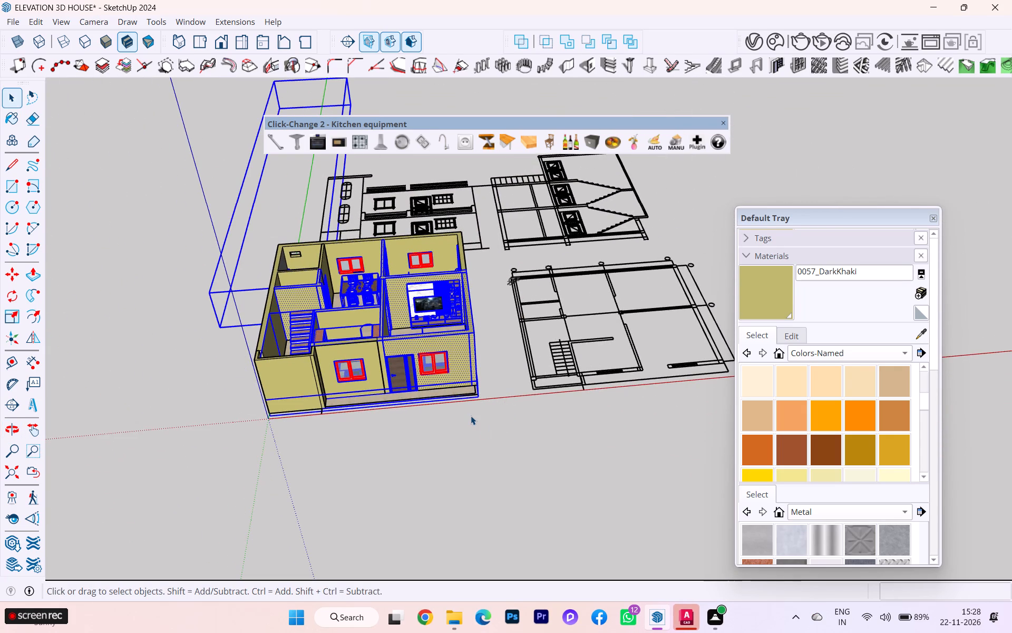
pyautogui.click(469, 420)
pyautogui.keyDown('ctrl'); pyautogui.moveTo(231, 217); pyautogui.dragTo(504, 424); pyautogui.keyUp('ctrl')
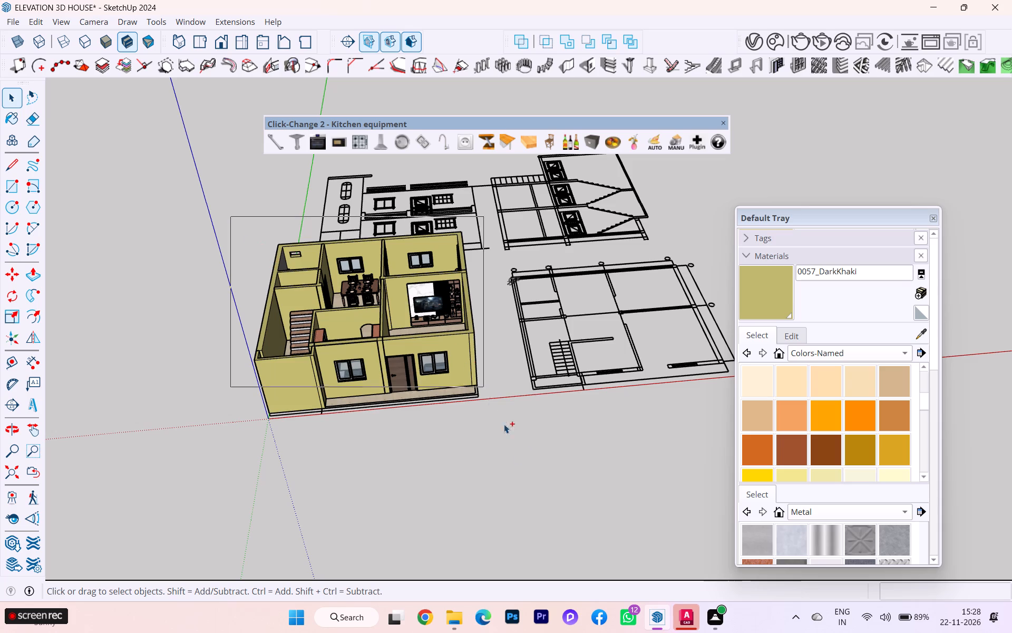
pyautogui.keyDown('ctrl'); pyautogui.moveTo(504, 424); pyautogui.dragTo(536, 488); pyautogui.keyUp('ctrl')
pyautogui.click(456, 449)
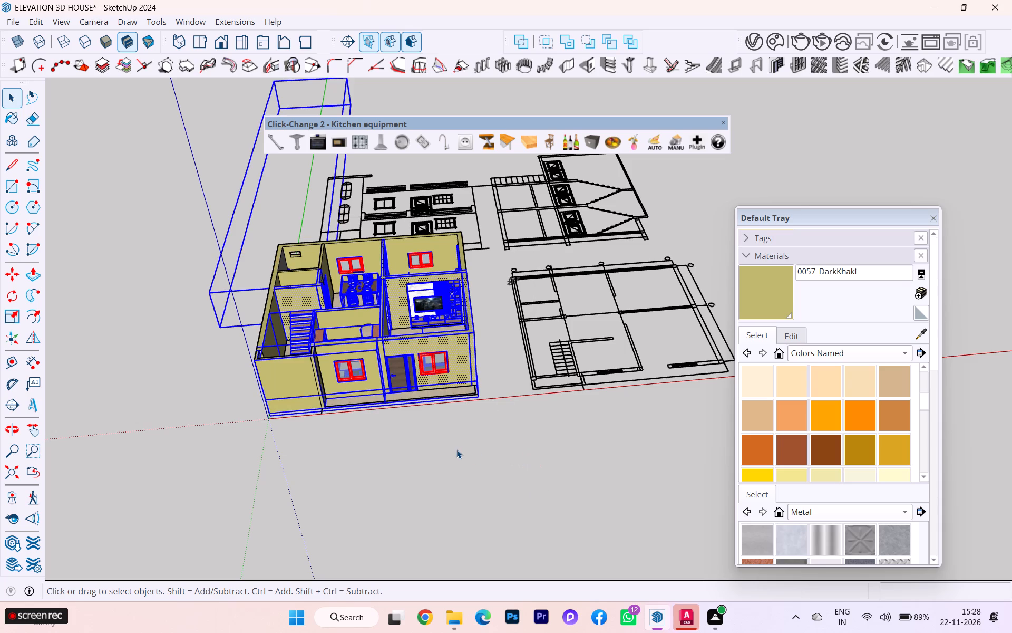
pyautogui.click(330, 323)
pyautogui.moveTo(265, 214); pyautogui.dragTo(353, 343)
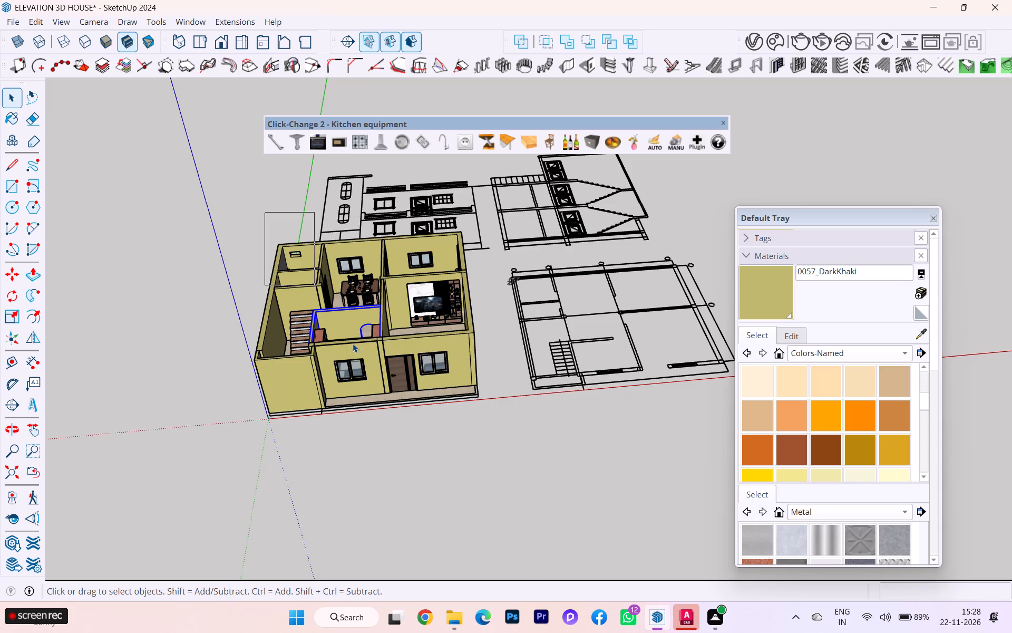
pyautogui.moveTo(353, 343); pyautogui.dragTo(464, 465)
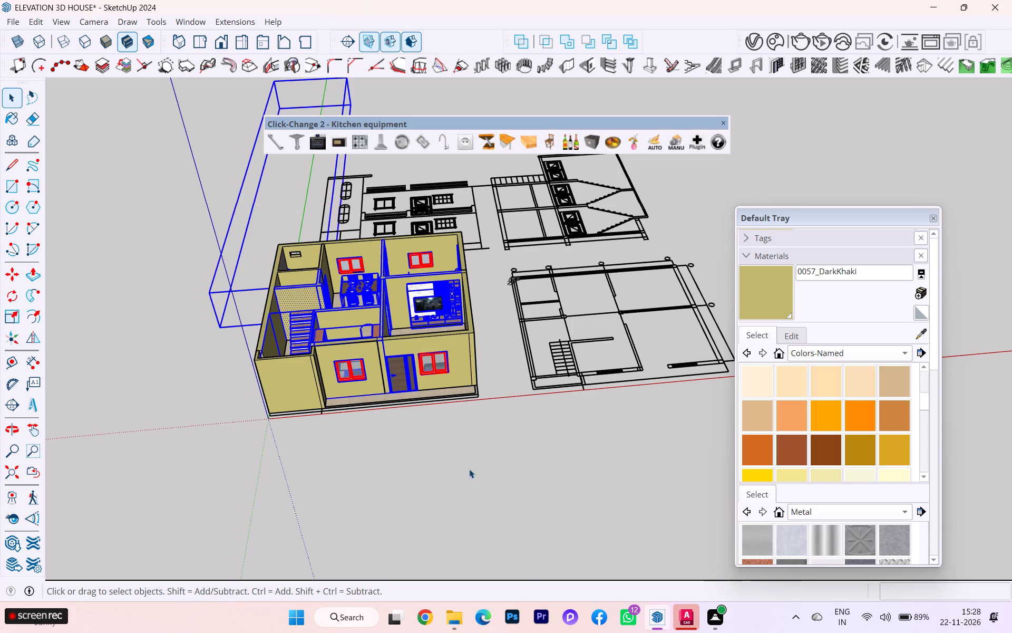
# Examine the long selection box extending beyond the house along the green axis, including both its ends, and clear the selection.
pyautogui.scroll(-2, 462, 467)
pyautogui.moveTo(505, 473); pyautogui.dragTo(975, 415, button='middle')
pyautogui.scroll(3, 492, 486)
pyautogui.scroll(-1, 463, 481)
pyautogui.moveTo(463, 481); pyautogui.dragTo(482, 580, button='middle')
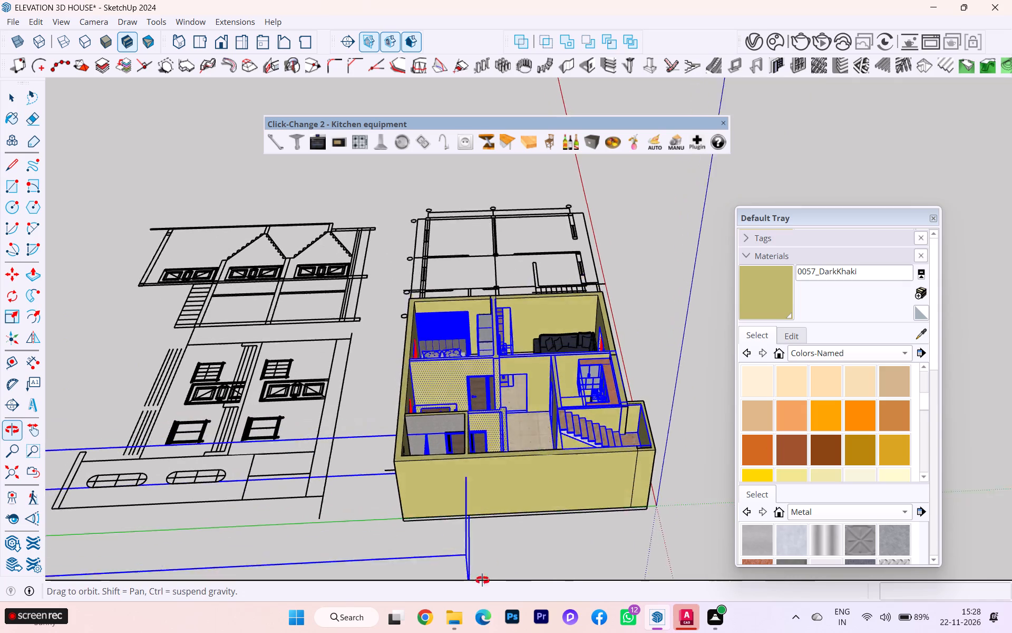
pyautogui.moveTo(482, 580); pyautogui.dragTo(483, 628, button='middle')
pyautogui.scroll(6, 437, 500)
pyautogui.scroll(-1, 469, 485)
pyautogui.moveTo(465, 510); pyautogui.dragTo(453, 553, button='middle')
pyautogui.scroll(5, 448, 484)
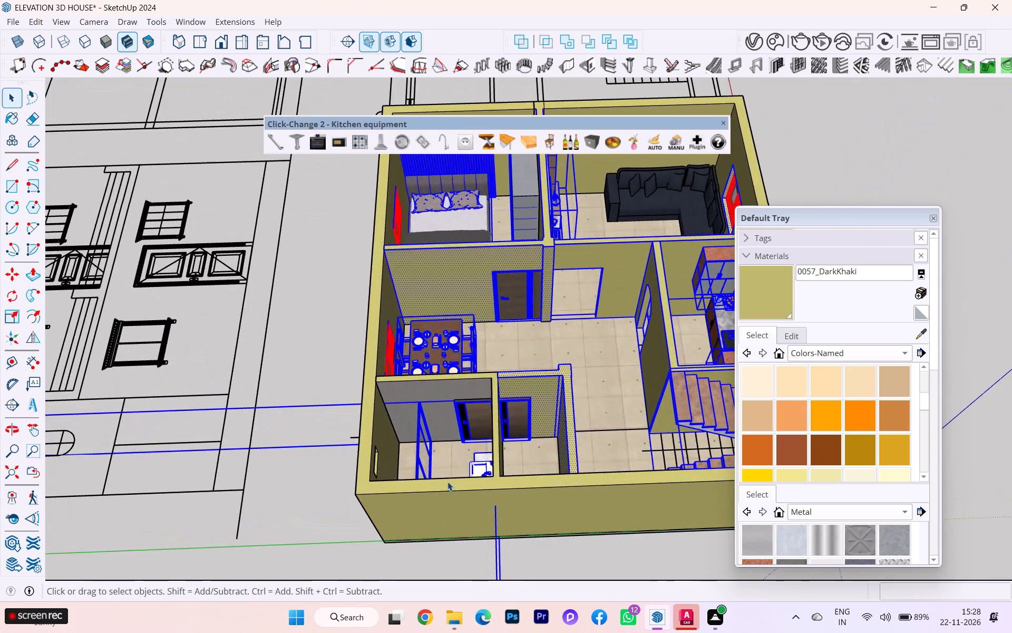
pyautogui.scroll(-11, 484, 464)
pyautogui.scroll(-1, 584, 394)
pyautogui.scroll(1, 589, 397)
pyautogui.scroll(-5, 594, 400)
pyautogui.scroll(-1, 288, 485)
pyautogui.scroll(1, 281, 488)
pyautogui.scroll(-2, 280, 489)
pyautogui.scroll(11, 279, 489)
pyautogui.scroll(-2, 269, 487)
pyautogui.scroll(4, 269, 487)
pyautogui.scroll(-4, 271, 487)
pyautogui.scroll(4, 271, 487)
pyautogui.scroll(-1, 276, 483)
pyautogui.scroll(7, 276, 483)
pyautogui.scroll(-1, 276, 483)
pyautogui.scroll(1, 276, 483)
pyautogui.scroll(-5, 166, 372)
pyautogui.scroll(2, 156, 370)
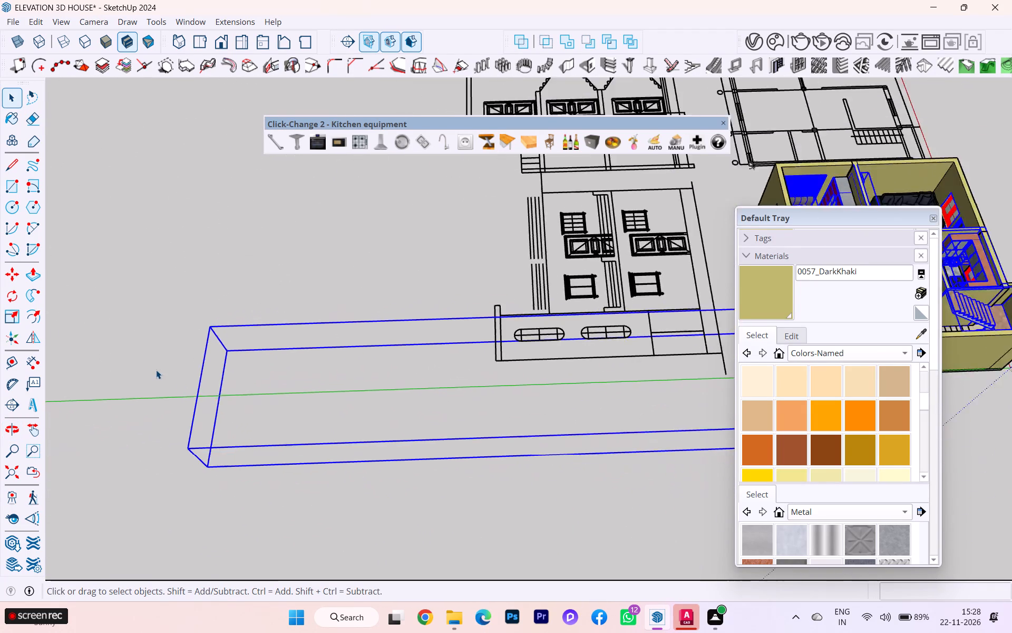
pyautogui.scroll(7, 256, 373)
pyautogui.scroll(-1, 195, 370)
pyautogui.scroll(1, 187, 369)
pyautogui.scroll(-8, 170, 365)
pyautogui.scroll(3, 86, 344)
pyautogui.scroll(-3, 244, 363)
pyautogui.scroll(2, 443, 386)
pyautogui.scroll(-1, 368, 369)
pyautogui.scroll(1, 349, 369)
pyautogui.scroll(-4, 343, 370)
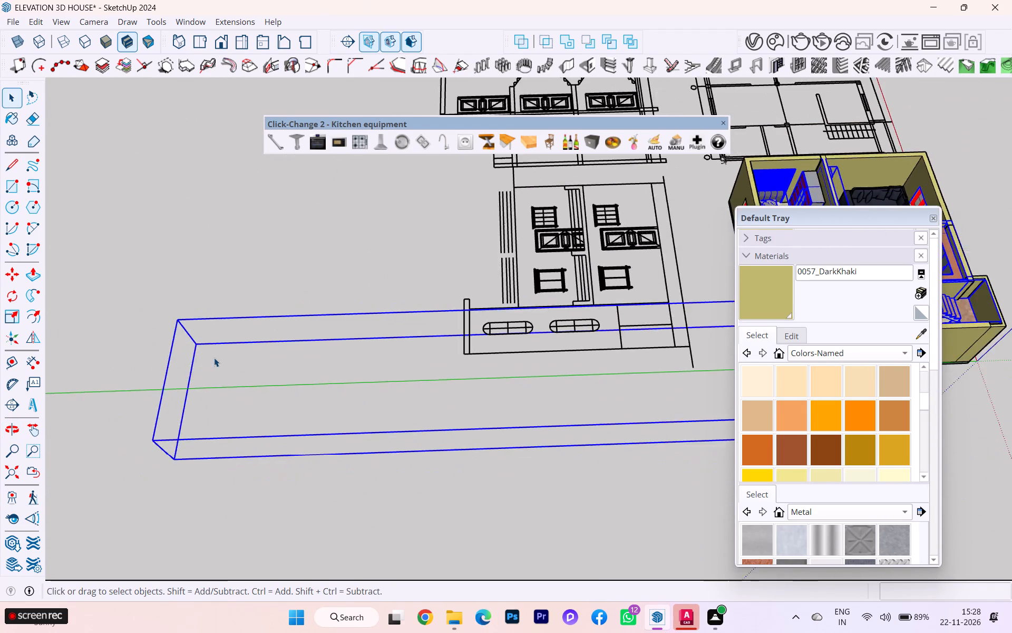
pyautogui.scroll(-2, 214, 358)
pyautogui.scroll(1, 213, 358)
pyautogui.scroll(-2, 213, 358)
pyautogui.scroll(-1, 511, 391)
pyautogui.scroll(4, 639, 387)
pyautogui.scroll(4, 548, 373)
pyautogui.scroll(-2, 519, 342)
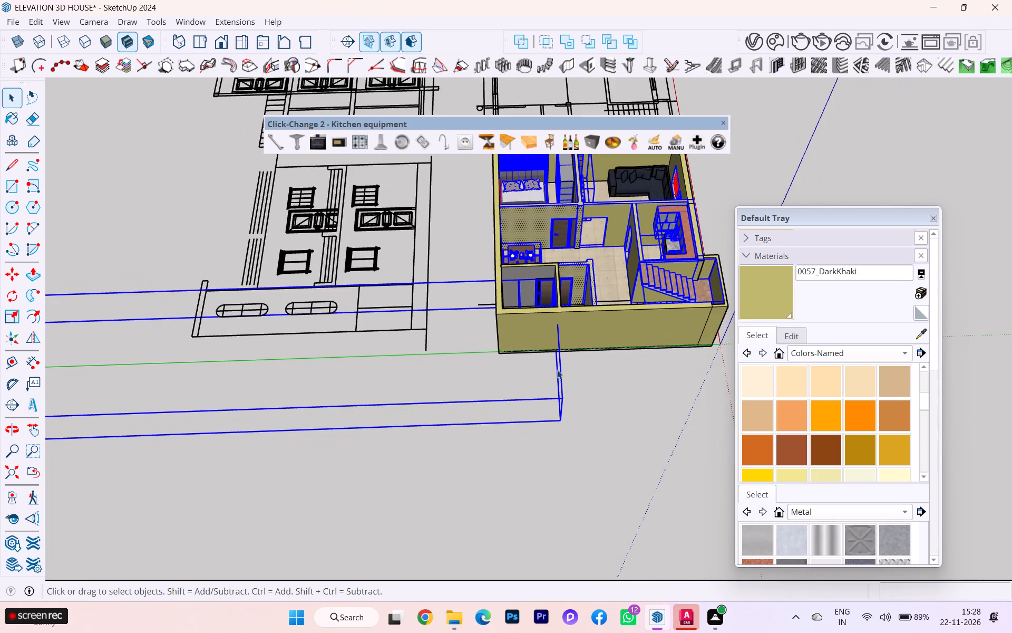
pyautogui.scroll(-4, 542, 334)
pyautogui.moveTo(609, 391); pyautogui.dragTo(605, 504, button='middle')
pyautogui.scroll(-1, 612, 401)
pyautogui.scroll(7, 575, 361)
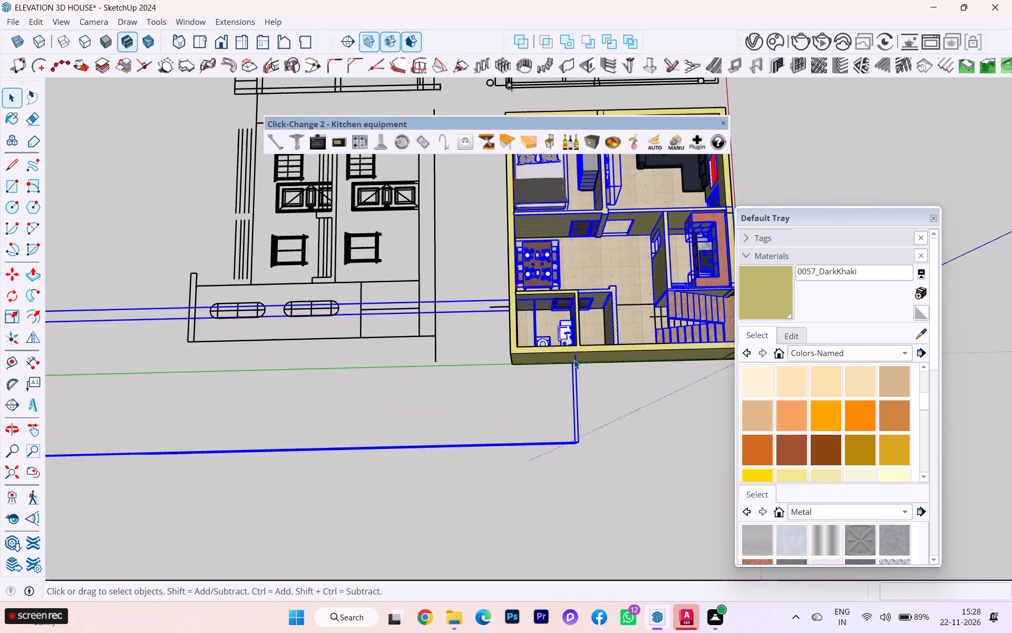
pyautogui.scroll(4, 561, 335)
pyautogui.scroll(-2, 557, 323)
pyautogui.scroll(6, 557, 322)
pyautogui.scroll(-1, 554, 316)
pyautogui.scroll(2, 554, 316)
pyautogui.scroll(-2, 592, 312)
pyautogui.scroll(1, 615, 316)
pyautogui.scroll(-4, 620, 318)
pyautogui.scroll(2, 678, 332)
pyautogui.scroll(-10, 679, 333)
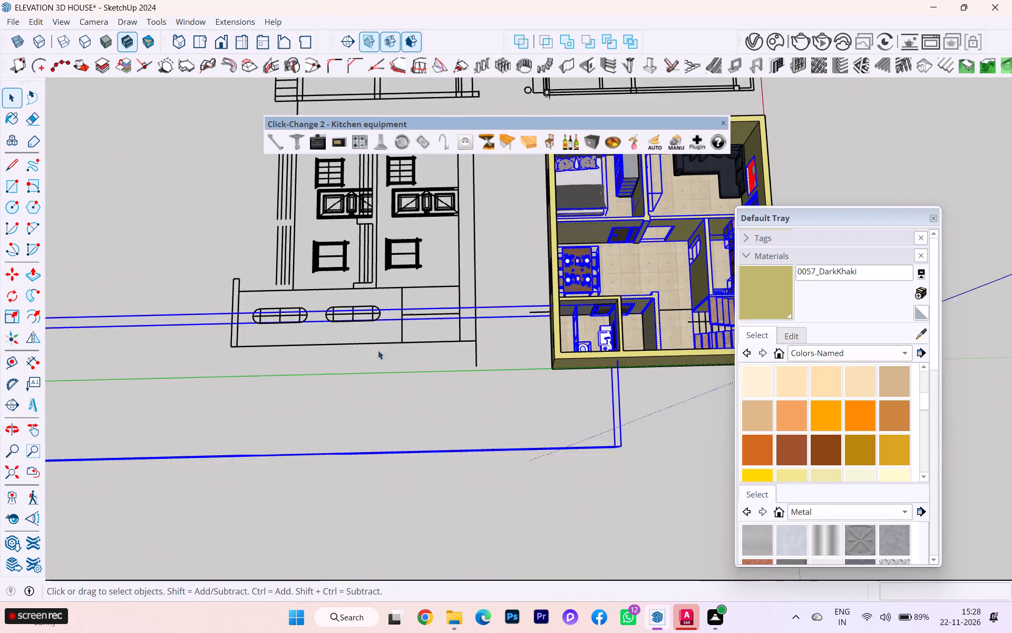
pyautogui.scroll(-3, 378, 350)
pyautogui.moveTo(329, 354); pyautogui.dragTo(600, 316, button='middle')
pyautogui.scroll(-1, 606, 308)
pyautogui.scroll(1, 606, 308)
pyautogui.scroll(-2, 606, 308)
pyautogui.scroll(1, 606, 308)
pyautogui.scroll(-4, 605, 308)
pyautogui.scroll(1, 579, 344)
pyautogui.moveTo(569, 354); pyautogui.dragTo(499, 266, button='middle')
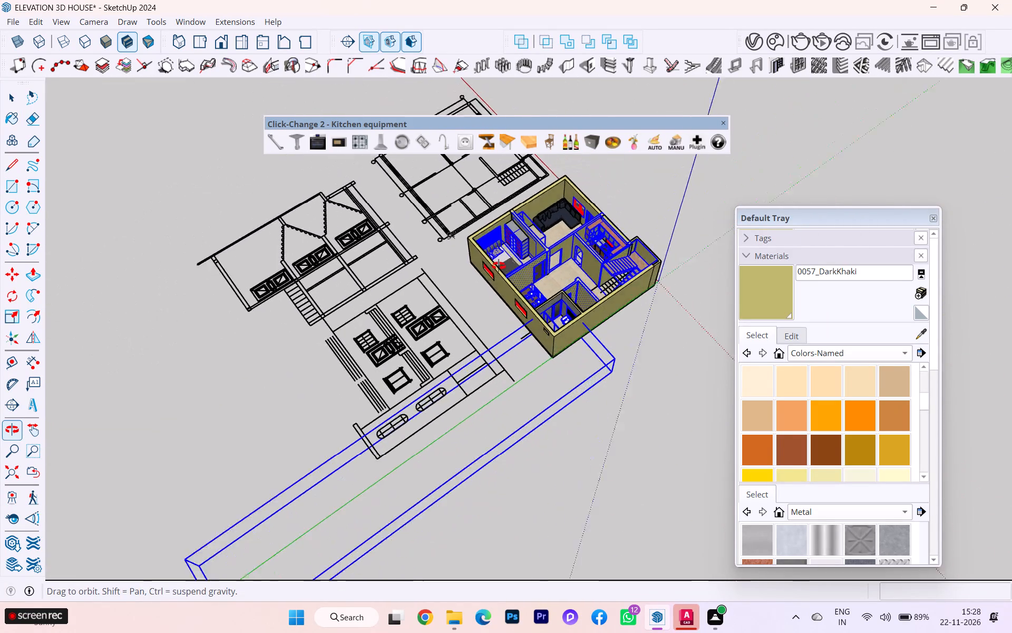
pyautogui.moveTo(499, 266); pyautogui.dragTo(471, 216, button='middle')
pyautogui.scroll(8, 259, 483)
pyautogui.scroll(-3, 200, 403)
pyautogui.scroll(3, 229, 381)
pyautogui.scroll(-1, 236, 377)
pyautogui.scroll(2, 138, 533)
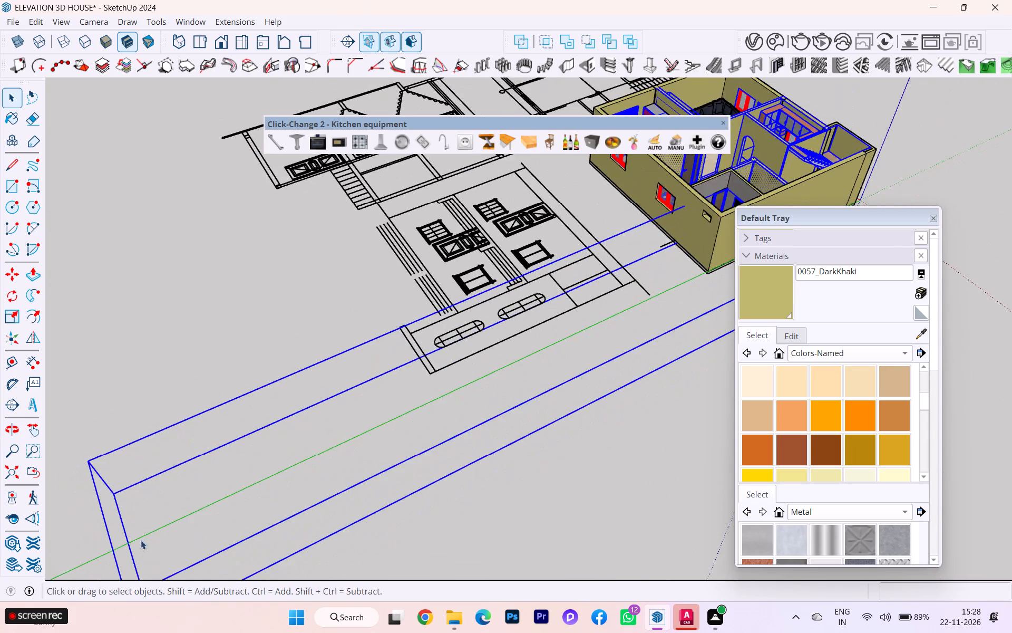
pyautogui.scroll(2, 141, 540)
pyautogui.scroll(-2, 312, 371)
pyautogui.scroll(1, 359, 349)
pyautogui.scroll(-9, 364, 347)
pyautogui.scroll(11, 290, 578)
pyautogui.scroll(-1, 260, 475)
pyautogui.scroll(9, 260, 475)
pyautogui.scroll(-1, 288, 465)
pyautogui.scroll(1, 288, 465)
pyautogui.moveTo(238, 499); pyautogui.dragTo(8, 555, button='middle')
pyautogui.scroll(-14, 277, 496)
pyautogui.scroll(1, 291, 517)
pyautogui.scroll(-1, 292, 518)
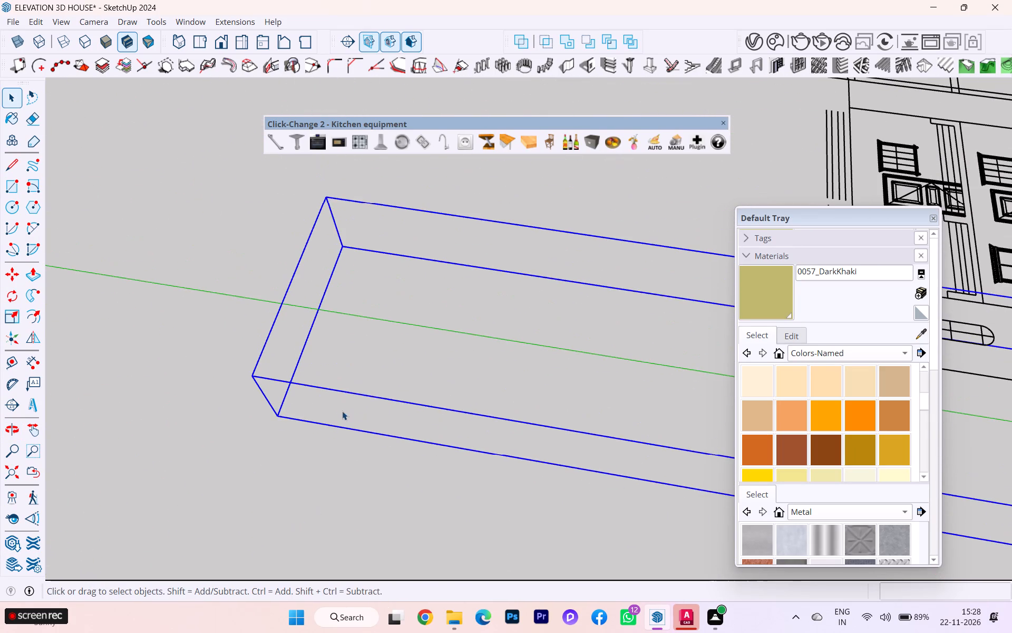
pyautogui.doubleClick(333, 385)
# Inspect the bathroom end of the house, select the toilet to check its bounding box, and clear the selection.
pyautogui.scroll(-4, 332, 371)
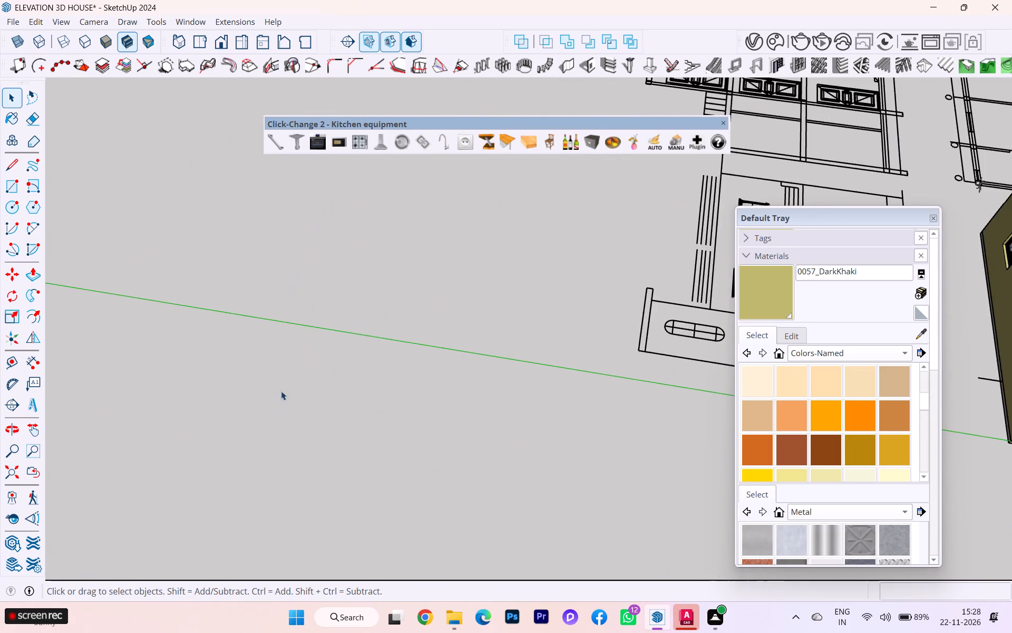
pyautogui.scroll(-6, 251, 385)
pyautogui.scroll(1, 249, 385)
pyautogui.scroll(-4, 249, 385)
pyautogui.scroll(2, 346, 372)
pyautogui.scroll(-5, 346, 372)
pyautogui.scroll(3, 349, 380)
pyautogui.scroll(-1, 351, 382)
pyautogui.scroll(4, 515, 393)
pyautogui.scroll(3, 588, 394)
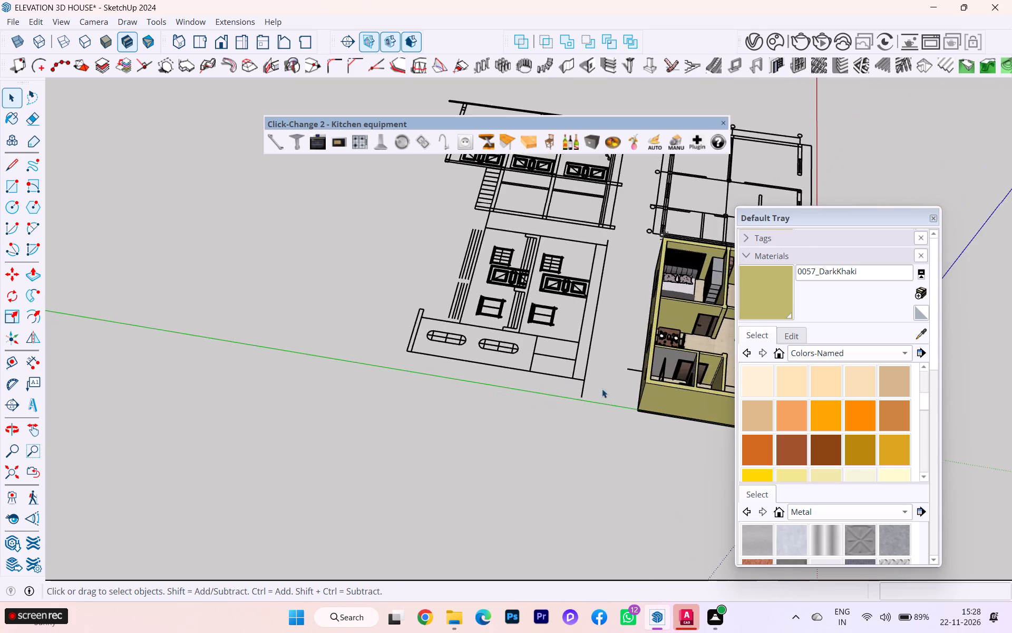
pyautogui.scroll(8, 698, 356)
pyautogui.scroll(-1, 672, 386)
pyautogui.moveTo(670, 388); pyautogui.dragTo(79, 423, button='middle')
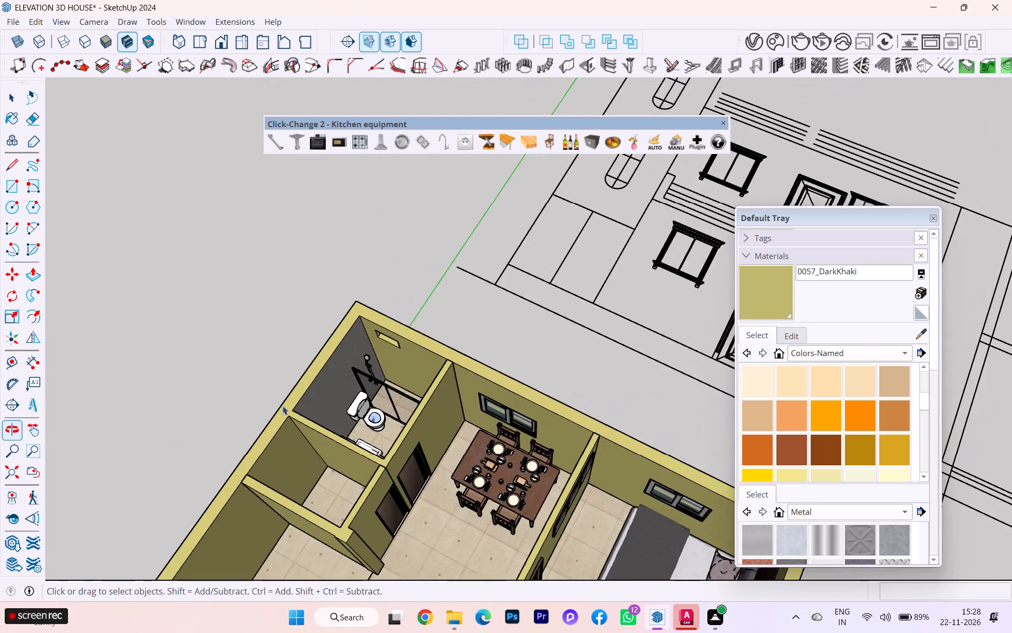
pyautogui.scroll(2, 317, 407)
pyautogui.click(381, 417)
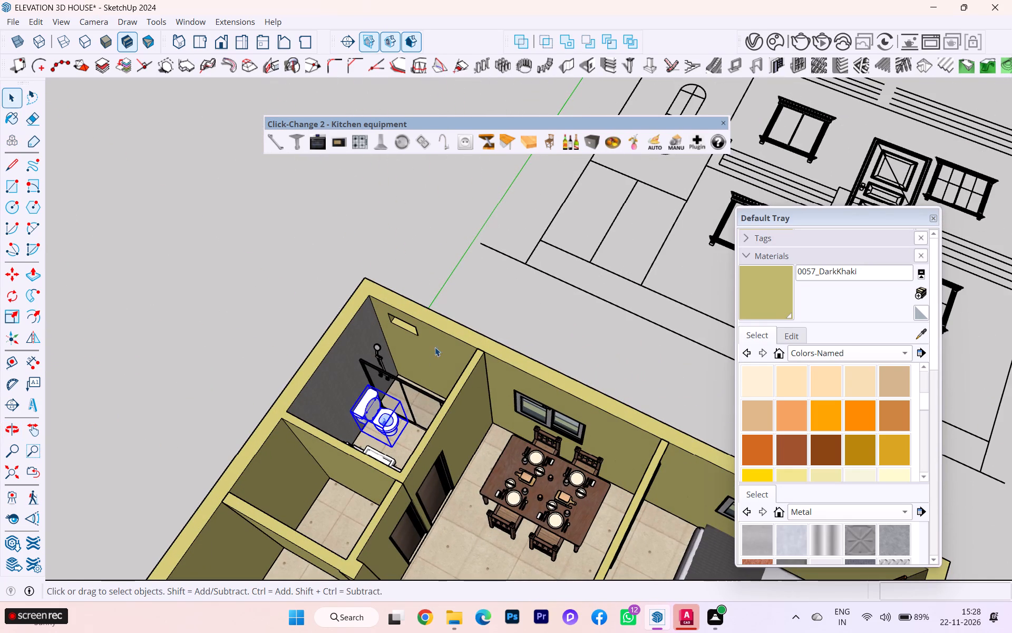
pyautogui.click(443, 275)
pyautogui.scroll(-2, 435, 370)
pyautogui.scroll(1, 444, 370)
pyautogui.scroll(-2, 445, 370)
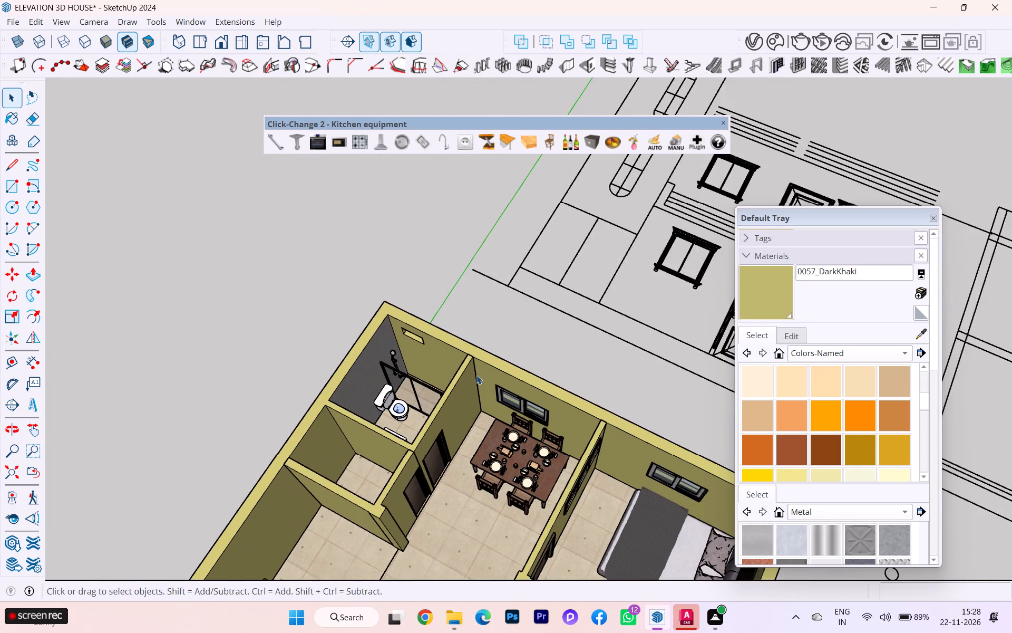
pyautogui.scroll(-4, 476, 375)
pyautogui.click(220, 295)
pyautogui.click(407, 391)
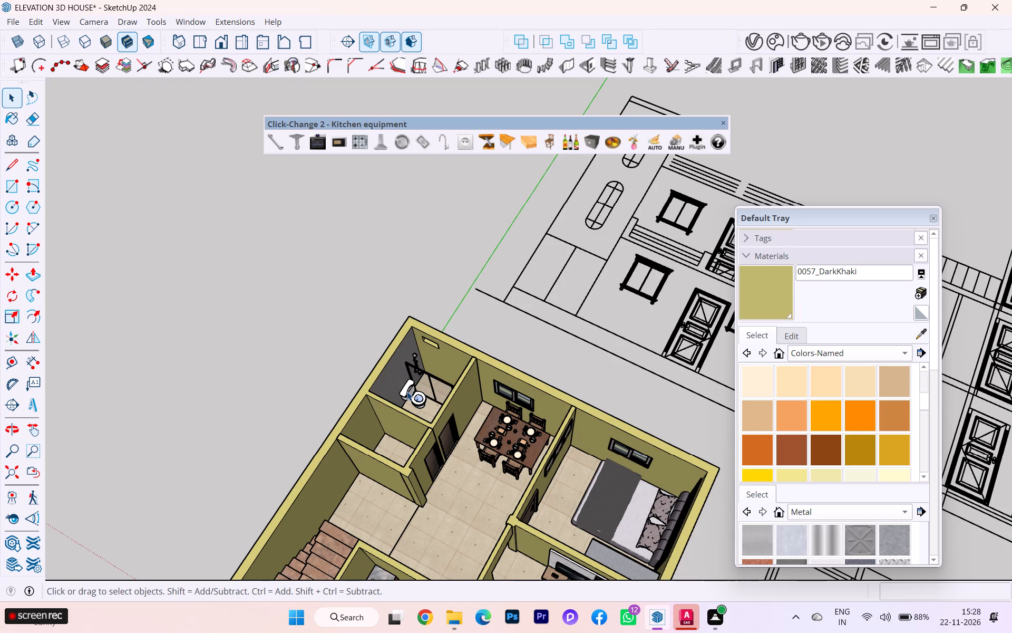
pyautogui.doubleClick(293, 331)
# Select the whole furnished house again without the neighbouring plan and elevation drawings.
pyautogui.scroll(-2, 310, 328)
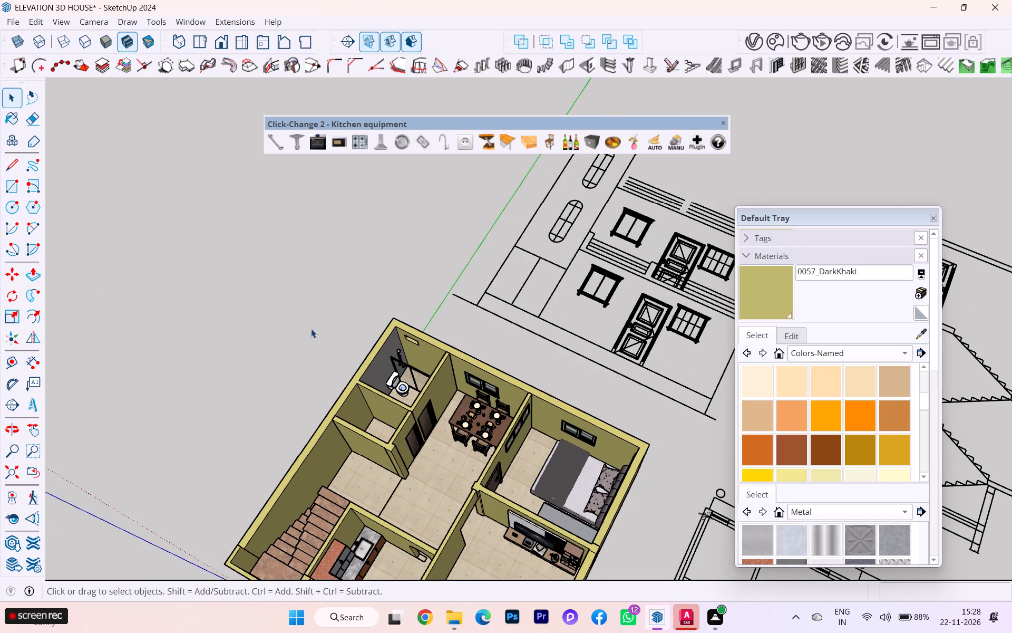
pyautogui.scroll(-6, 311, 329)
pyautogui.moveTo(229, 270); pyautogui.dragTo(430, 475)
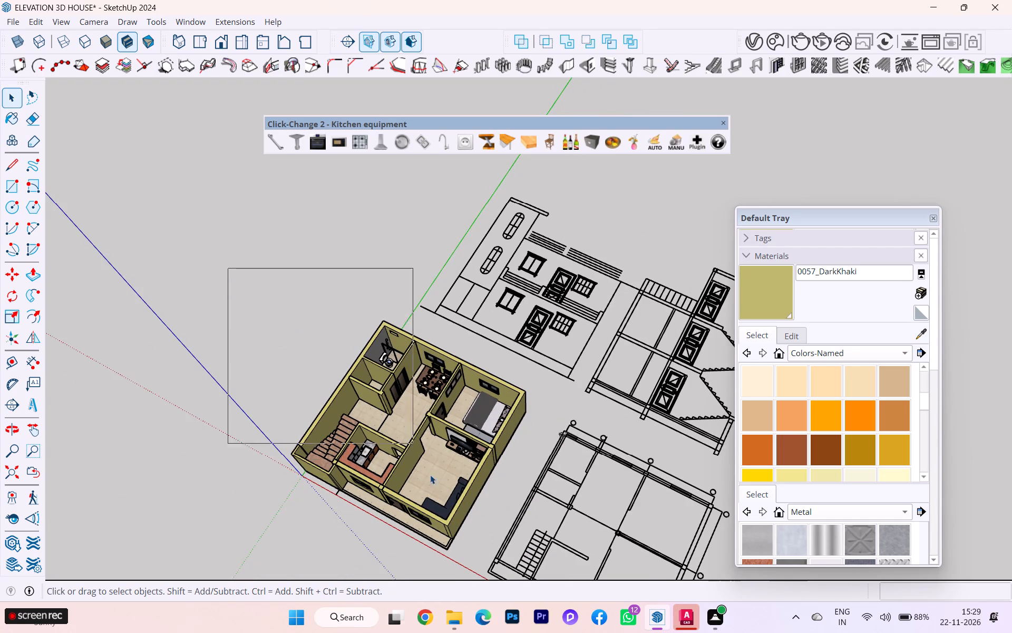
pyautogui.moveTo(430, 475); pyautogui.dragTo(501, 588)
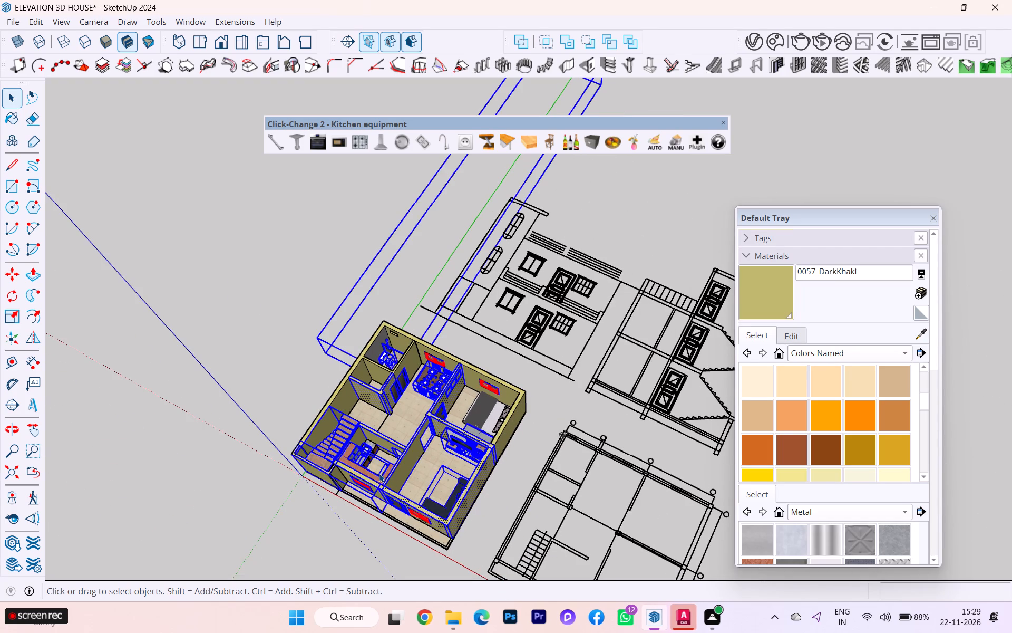
# Examine the selected house and the large selection box beside it from the front and above.
pyautogui.moveTo(394, 471); pyautogui.dragTo(687, 361, button='middle')
pyautogui.scroll(-2, 330, 385)
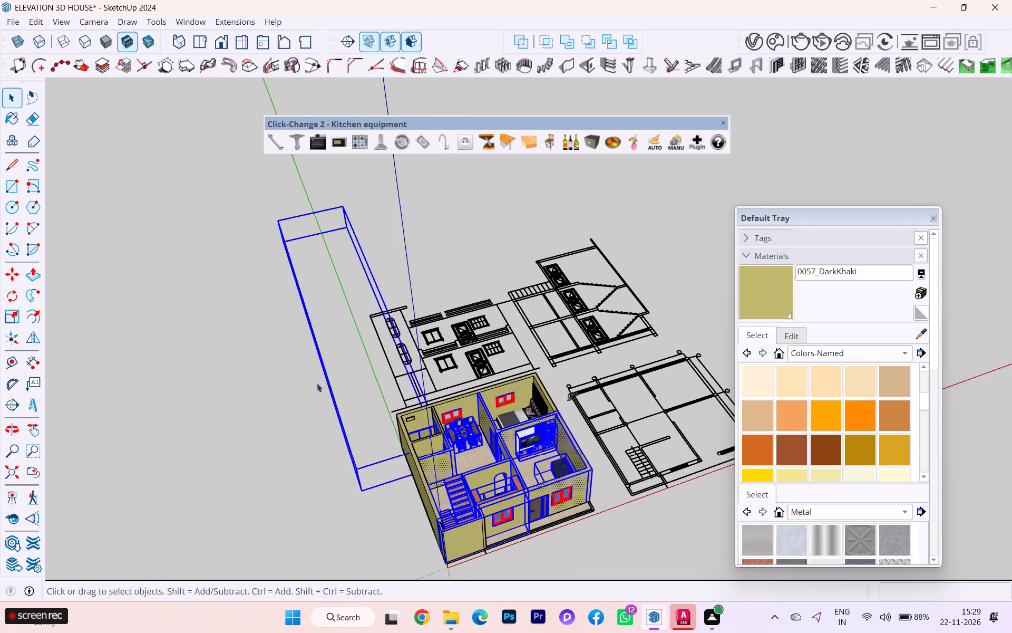
pyautogui.scroll(1, 493, 418)
pyautogui.scroll(-1, 479, 413)
pyautogui.scroll(-2, 401, 401)
pyautogui.scroll(2, 470, 466)
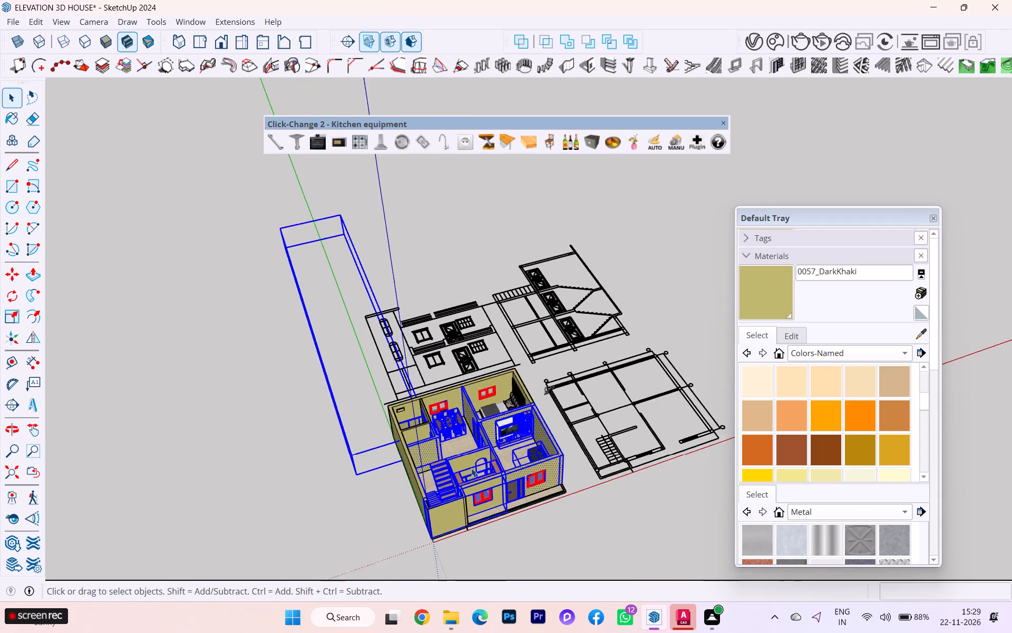
pyautogui.scroll(1, 471, 468)
pyautogui.scroll(-1, 471, 468)
pyautogui.scroll(5, 471, 468)
pyautogui.moveTo(389, 417); pyautogui.dragTo(325, 390, button='middle')
pyautogui.scroll(-2, 325, 389)
pyautogui.scroll(3, 326, 389)
pyautogui.scroll(-1, 327, 389)
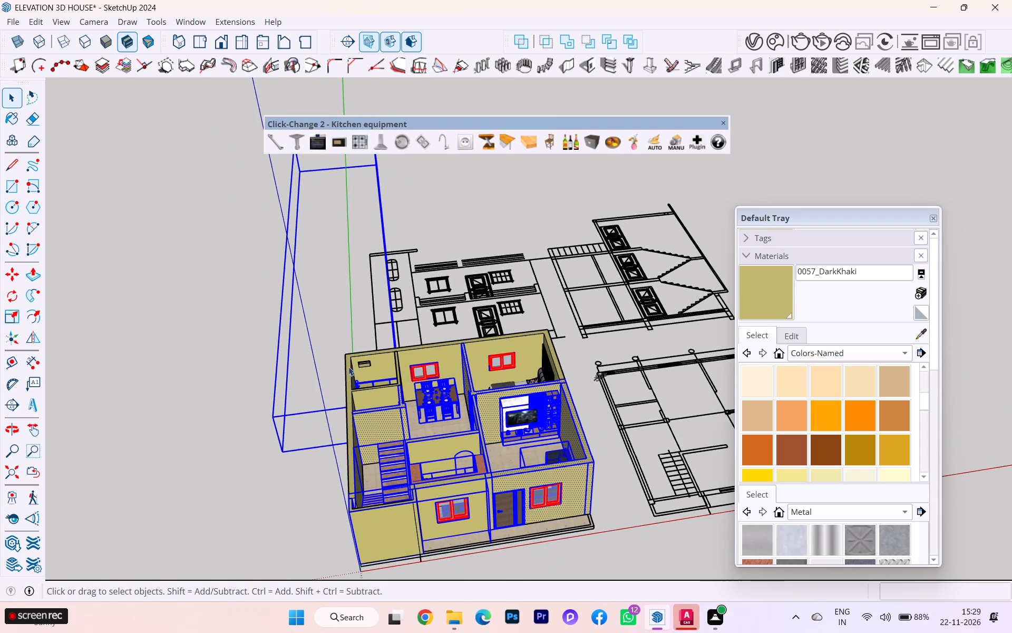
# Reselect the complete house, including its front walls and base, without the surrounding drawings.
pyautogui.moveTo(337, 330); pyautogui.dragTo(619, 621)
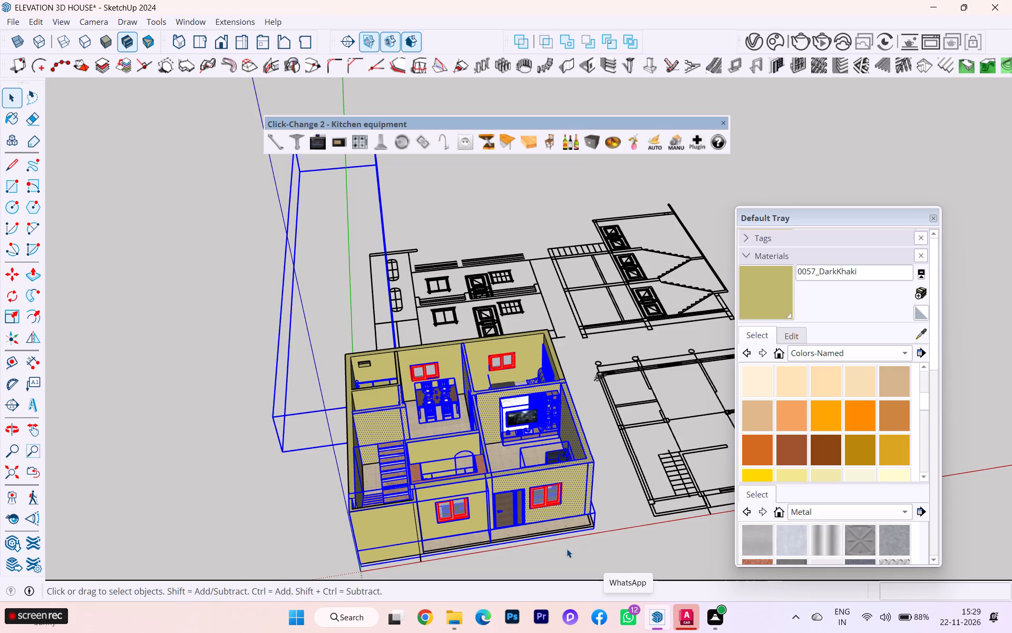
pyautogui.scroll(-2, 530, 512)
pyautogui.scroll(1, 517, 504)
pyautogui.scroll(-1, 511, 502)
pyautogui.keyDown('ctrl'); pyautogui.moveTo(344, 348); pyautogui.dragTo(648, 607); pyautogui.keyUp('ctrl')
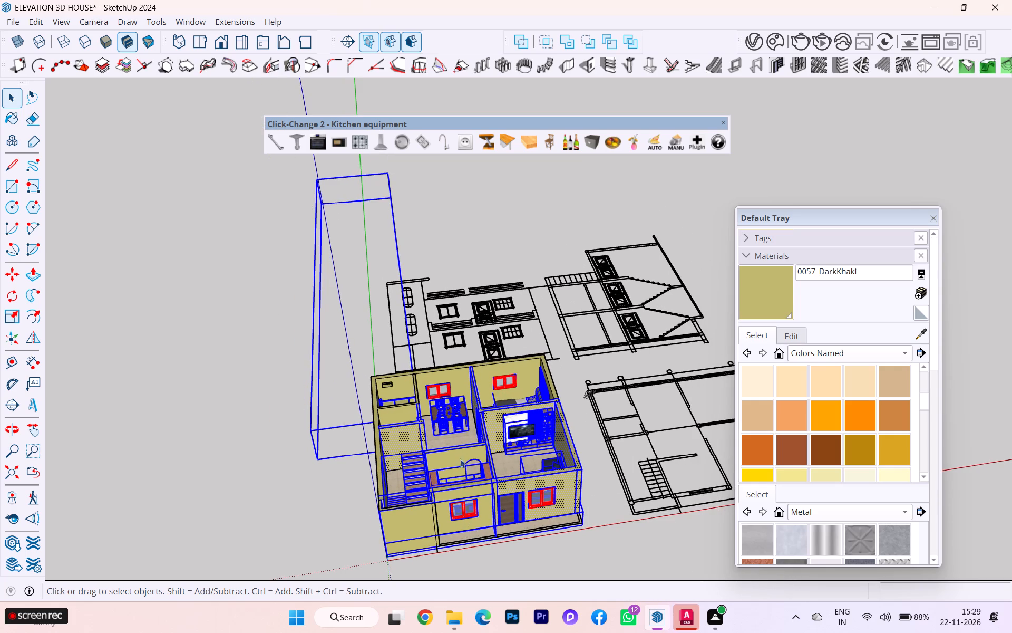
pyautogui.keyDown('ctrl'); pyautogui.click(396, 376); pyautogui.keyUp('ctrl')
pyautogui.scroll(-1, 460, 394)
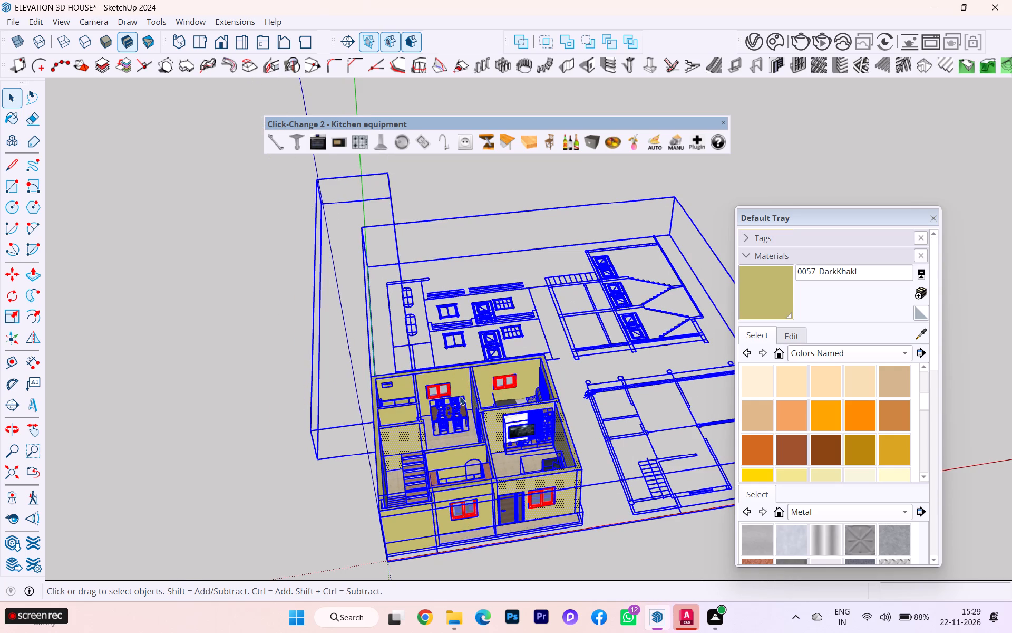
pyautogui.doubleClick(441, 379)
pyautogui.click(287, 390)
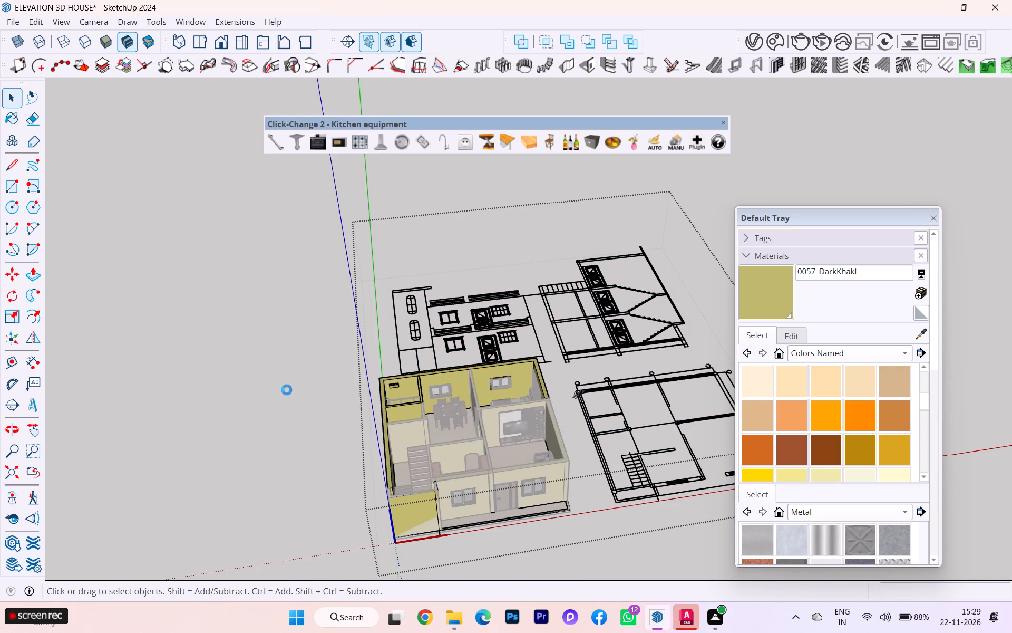
# Select the complete house once more to check its extents, and clear the selection.
pyautogui.keyDown('ctrl'); pyautogui.moveTo(357, 346); pyautogui.dragTo(662, 583); pyautogui.keyUp('ctrl')
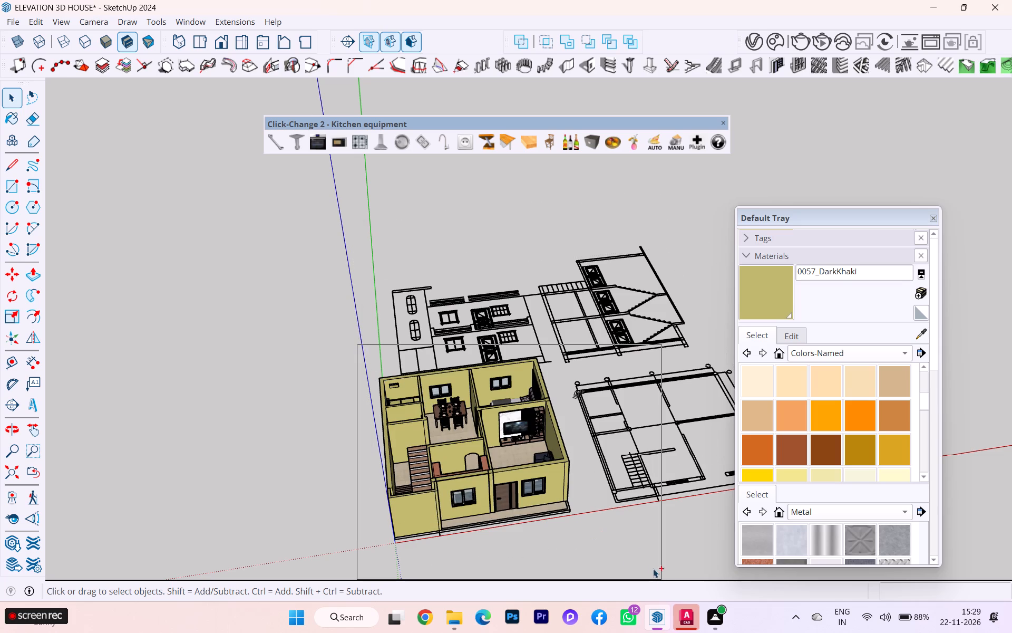
pyautogui.click(365, 521)
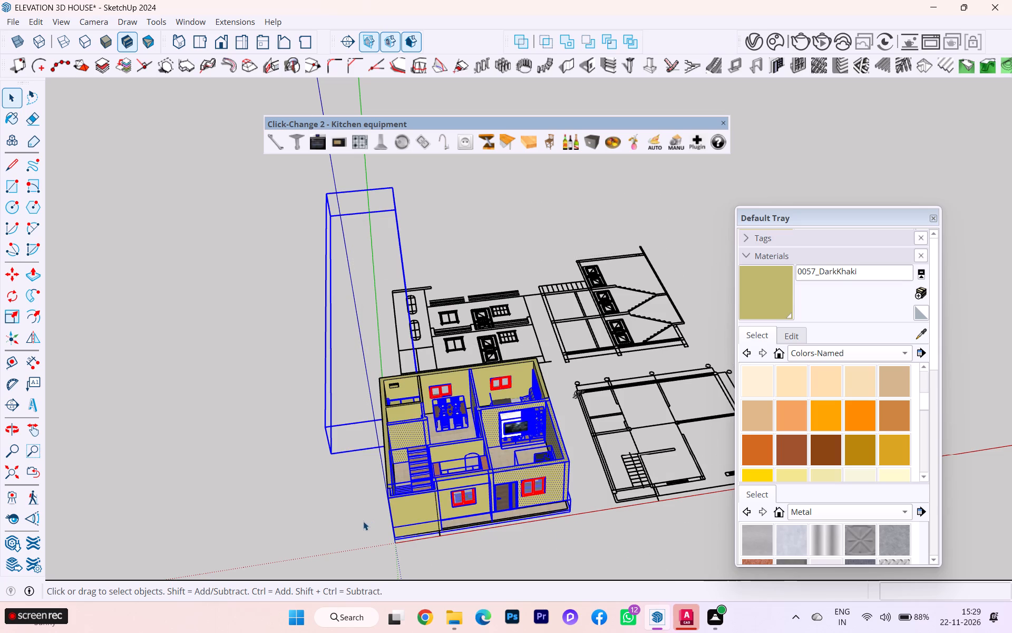
# Explode the component that holds the plan and elevation drawings, and clear the selection.
pyautogui.scroll(-1, 339, 519)
pyautogui.moveTo(352, 520); pyautogui.dragTo(747, 471, button='middle')
pyautogui.scroll(-1, 621, 461)
pyautogui.scroll(1, 619, 461)
pyautogui.scroll(-1, 617, 461)
pyautogui.moveTo(504, 491); pyautogui.dragTo(604, 495, button='middle')
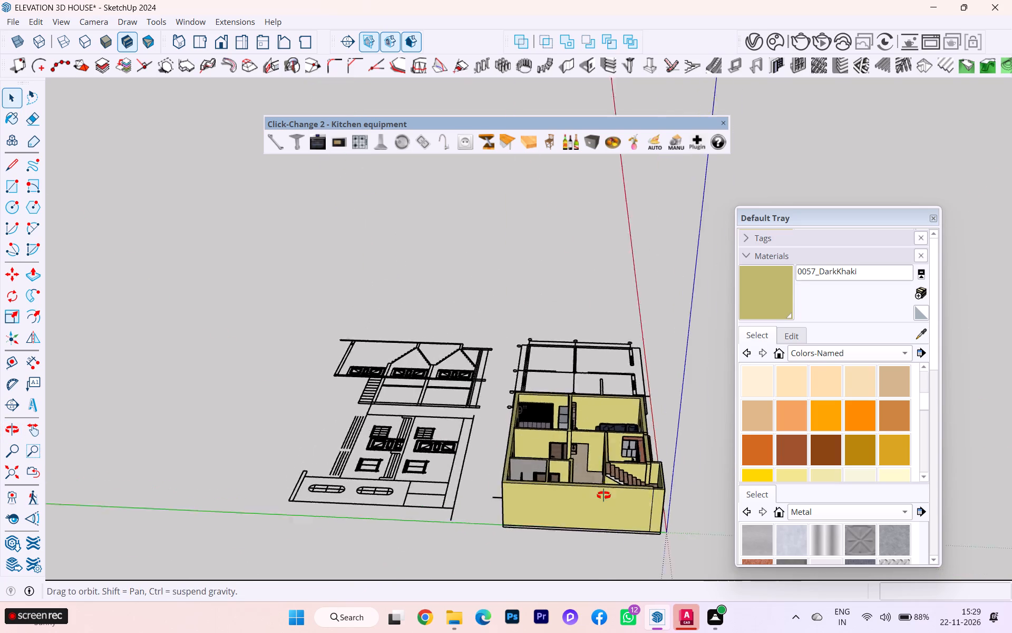
pyautogui.moveTo(604, 495); pyautogui.dragTo(648, 499, button='middle')
pyautogui.scroll(3, 651, 491)
pyautogui.keyDown('ctrl'); pyautogui.scroll(2, 639, 483); pyautogui.keyUp('ctrl')
pyautogui.keyDown('ctrl'); pyautogui.click(611, 479); pyautogui.keyUp('ctrl')
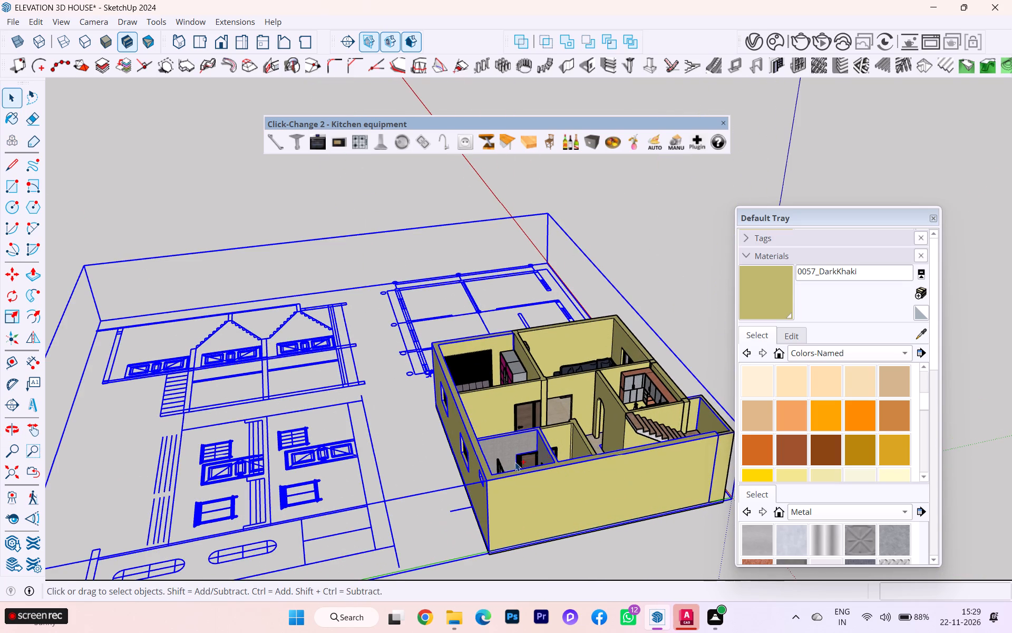
pyautogui.keyDown('ctrl'); pyautogui.click(488, 484); pyautogui.keyUp('ctrl')
pyautogui.keyDown('ctrl'); pyautogui.rightClick(489, 484); pyautogui.keyUp('ctrl')
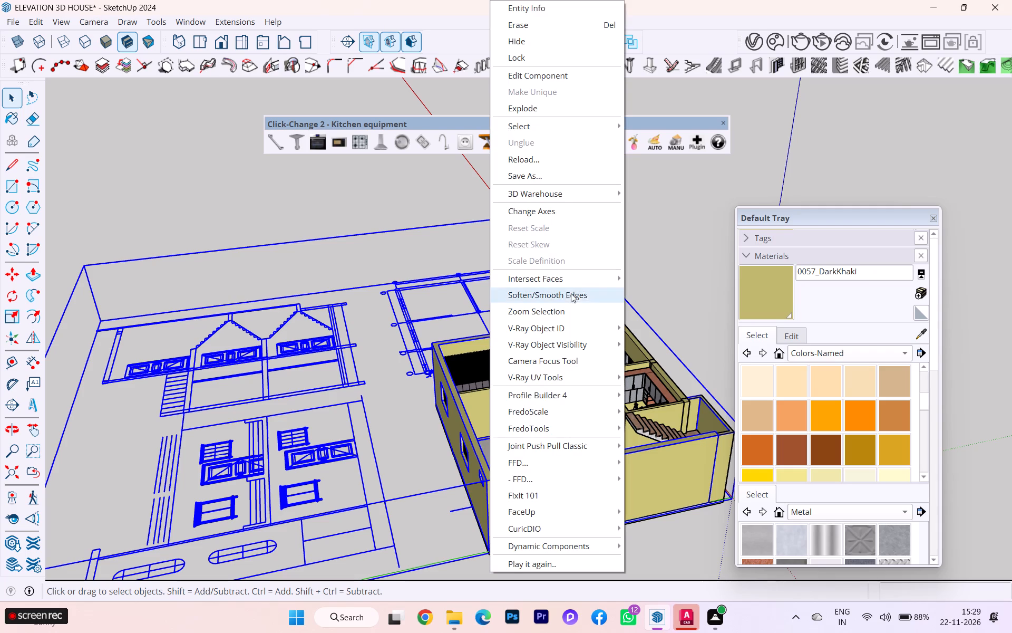
pyautogui.click(538, 110)
pyautogui.click(665, 217)
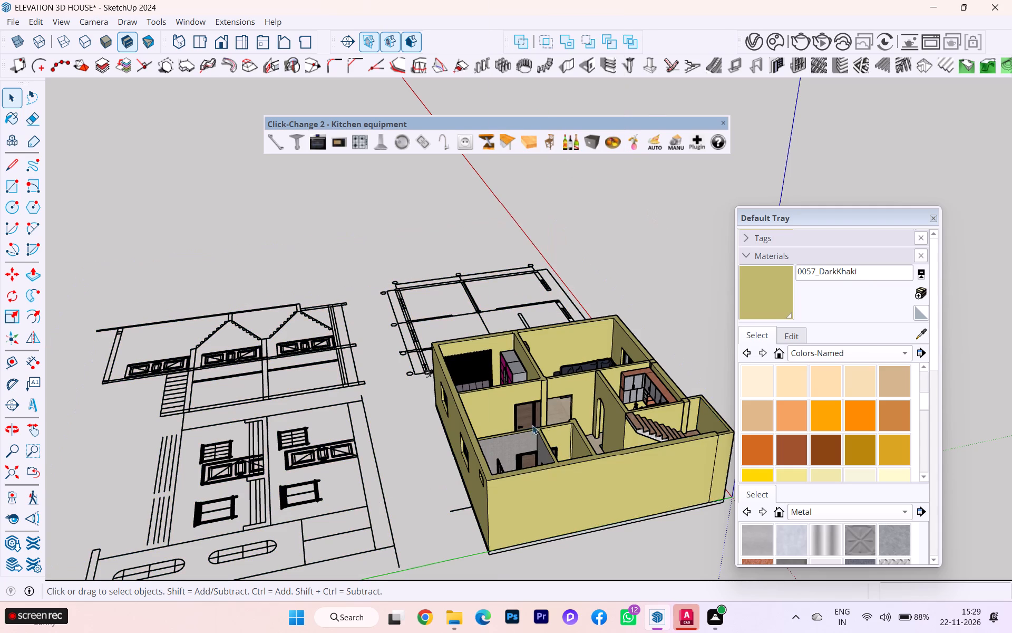
# Select the whole furnished house from the stair side without the separate elevation drawings.
pyautogui.click(527, 425)
pyautogui.scroll(-3, 537, 428)
pyautogui.moveTo(483, 427); pyautogui.dragTo(393, 398, button='middle')
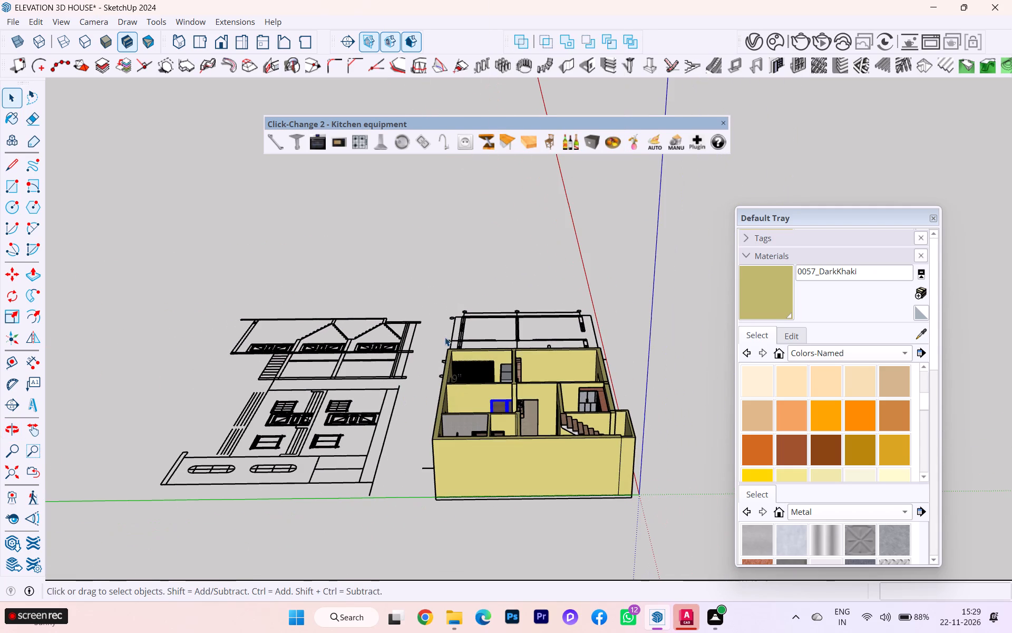
pyautogui.moveTo(425, 330); pyautogui.dragTo(654, 560)
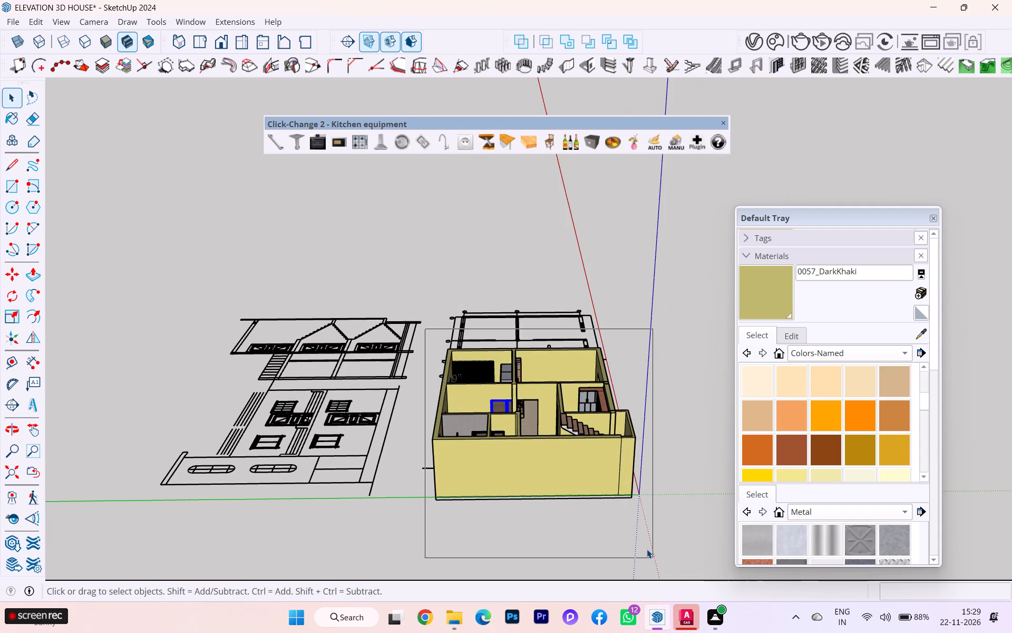
# Examine the selection around the house, the large bounding box and the neighbouring plan drawing from several sides.
pyautogui.keyDown('ctrl'); pyautogui.scroll(-3, 581, 463); pyautogui.keyUp('ctrl')
pyautogui.scroll(3, 585, 463)
pyautogui.scroll(-2, 586, 463)
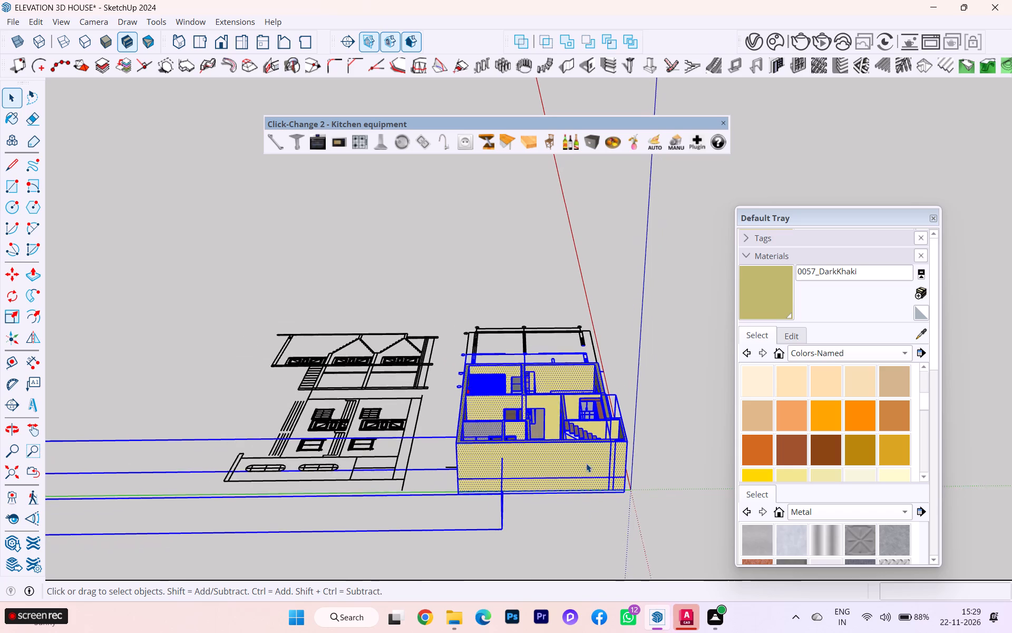
pyautogui.scroll(-3, 586, 463)
pyautogui.scroll(2, 591, 463)
pyautogui.scroll(-2, 592, 464)
pyautogui.scroll(4, 246, 501)
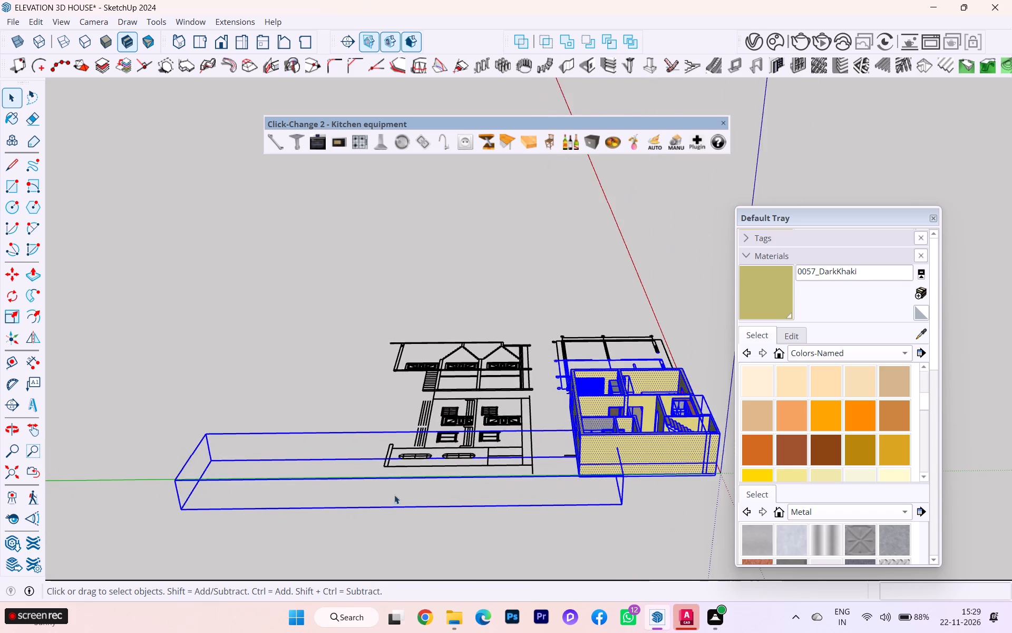
pyautogui.scroll(-2, 646, 478)
pyautogui.moveTo(645, 480); pyautogui.dragTo(442, 580, button='middle')
pyautogui.scroll(5, 442, 580)
pyautogui.scroll(-1, 560, 484)
pyautogui.moveTo(560, 484); pyautogui.dragTo(581, 484, button='middle')
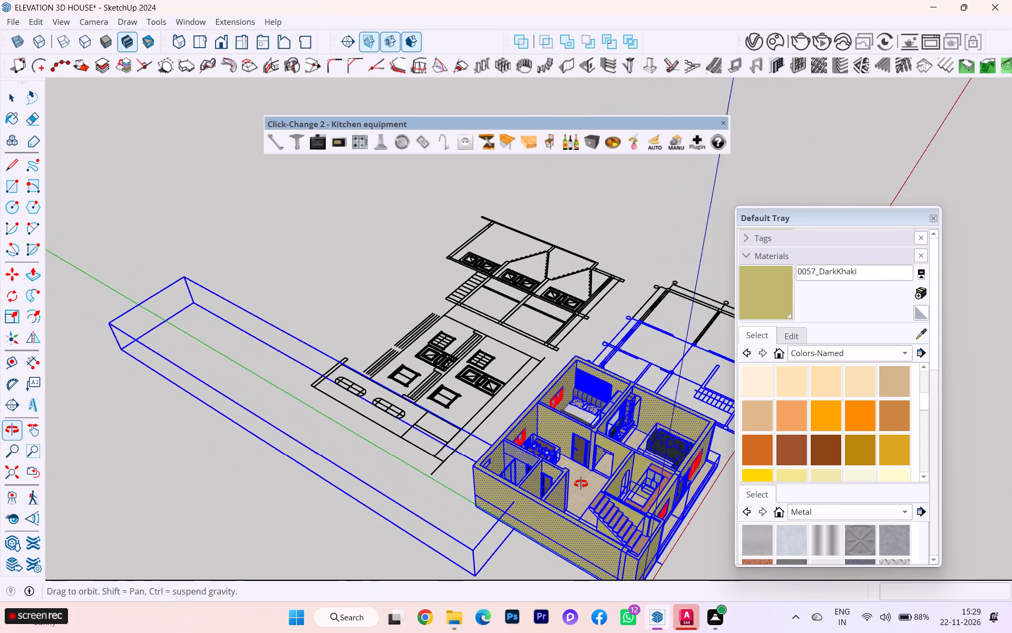
pyautogui.moveTo(581, 484); pyautogui.dragTo(708, 534, button='middle')
pyautogui.keyDown('ctrl'); pyautogui.scroll(-1, 609, 485); pyautogui.keyUp('ctrl')
pyautogui.keyDown('ctrl'); pyautogui.moveTo(572, 490); pyautogui.dragTo(129, 449, button='middle'); pyautogui.keyUp('ctrl')
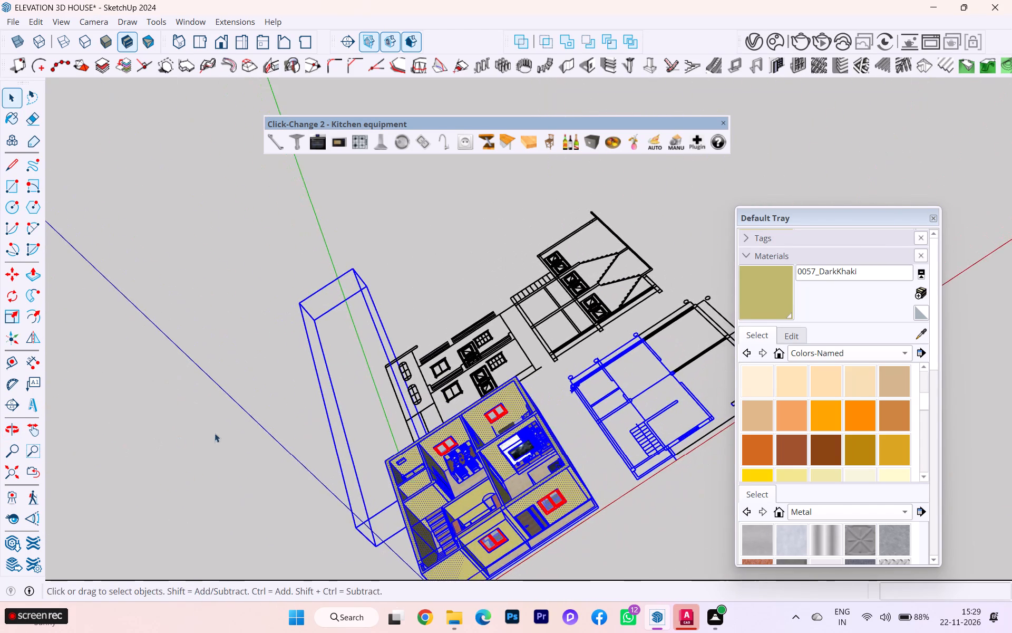
pyautogui.scroll(-2, 273, 427)
pyautogui.moveTo(268, 485); pyautogui.dragTo(253, 386, button='middle')
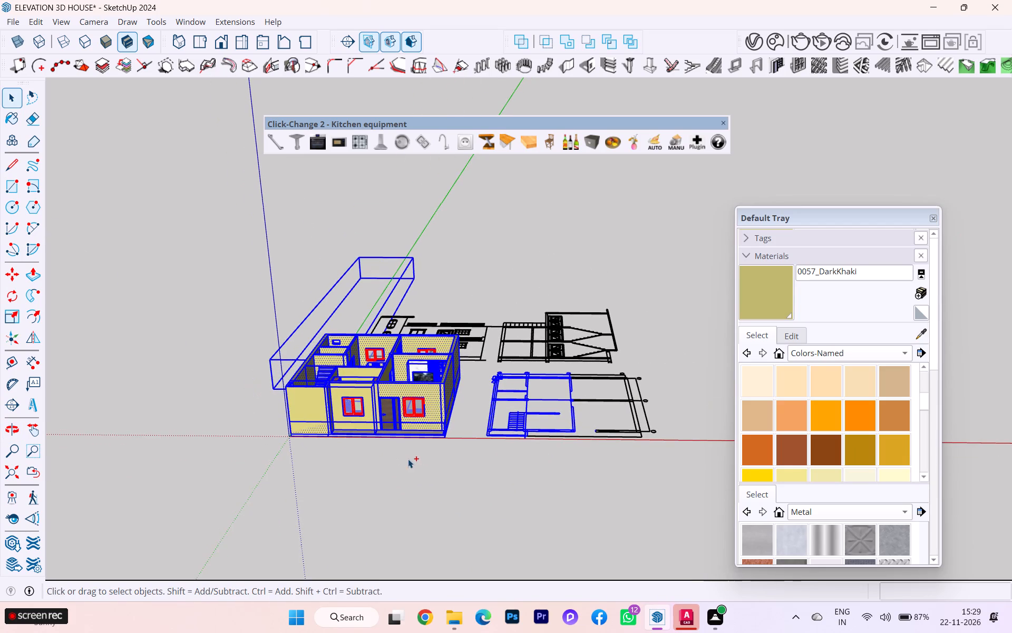
# Remove the neighbouring floor plan lines from the selection, leaving the furnished house selected.
pyautogui.keyDown('ctrl'); pyautogui.keyDown('shift'); pyautogui.click(488, 357); pyautogui.keyUp('shift'); pyautogui.keyUp('ctrl')
pyautogui.keyDown('ctrl'); pyautogui.keyDown('shift'); pyautogui.moveTo(487, 361); pyautogui.dragTo(657, 501); pyautogui.keyUp('shift'); pyautogui.keyUp('ctrl')
pyautogui.moveTo(318, 408); pyautogui.dragTo(541, 476, button='middle')
pyautogui.scroll(-1, 320, 409)
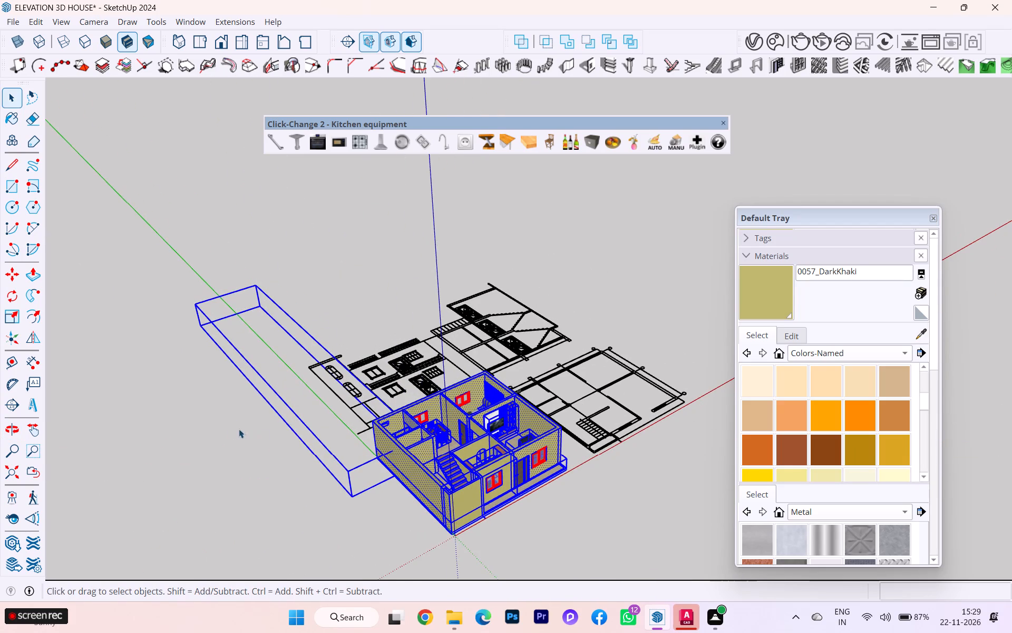
pyautogui.scroll(-1, 435, 507)
pyautogui.scroll(3, 435, 507)
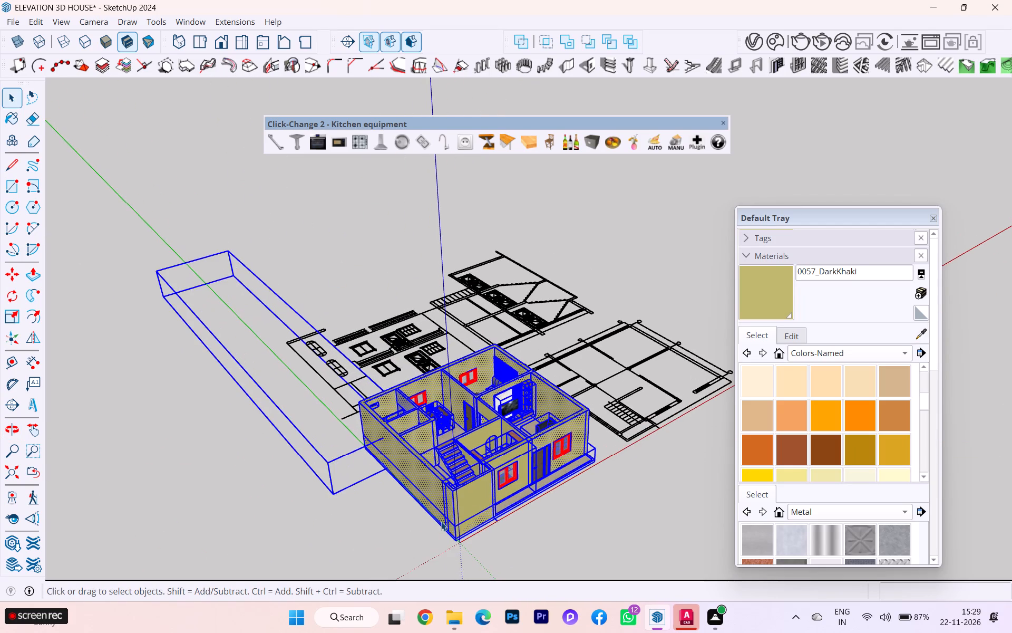
# Copy the selected house with the Move tool onto open ground beside the original, about 55' 9" away.
pyautogui.hotkey('ctrl', 'c')
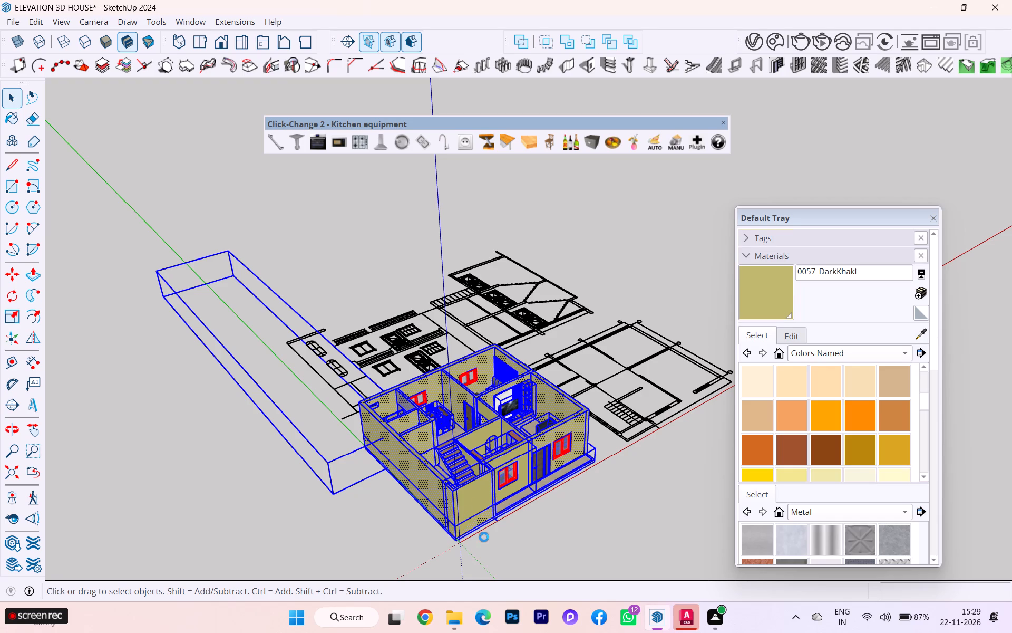
pyautogui.scroll(5, 519, 526)
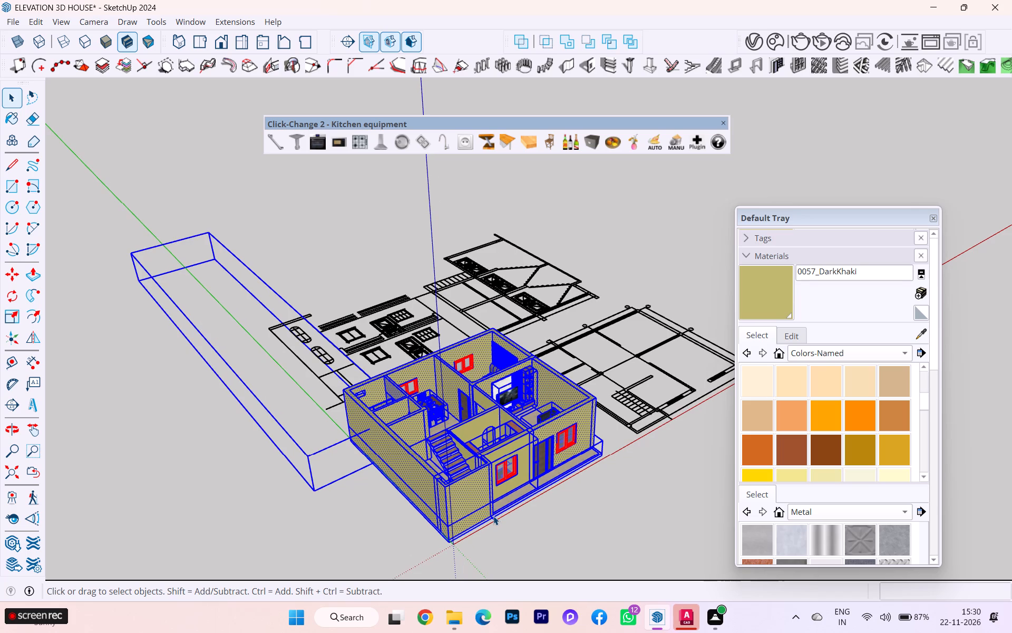
pyautogui.scroll(1, 582, 632)
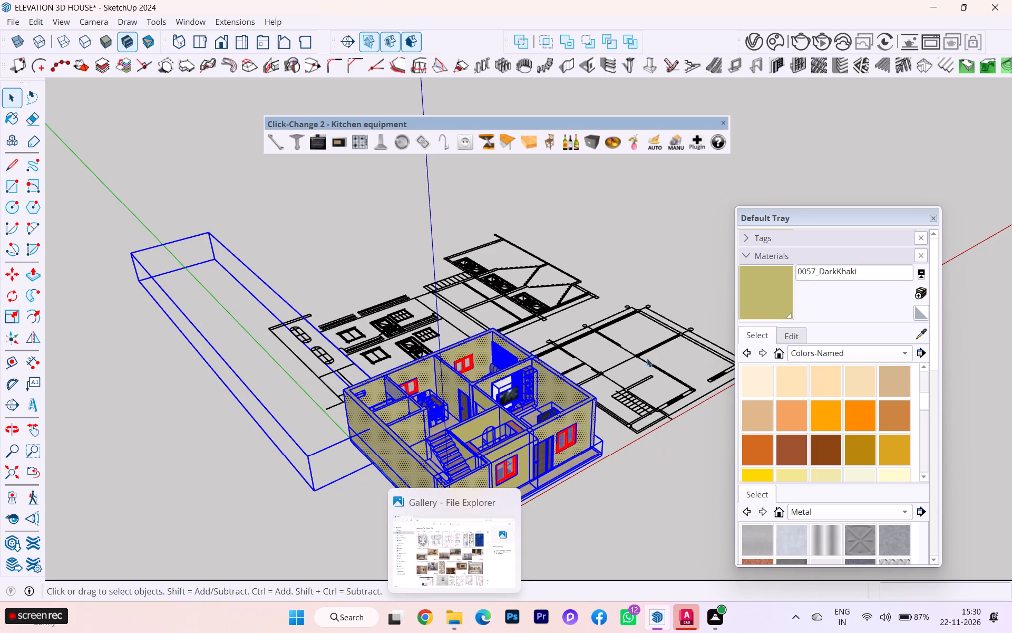
pyautogui.scroll(6, 449, 525)
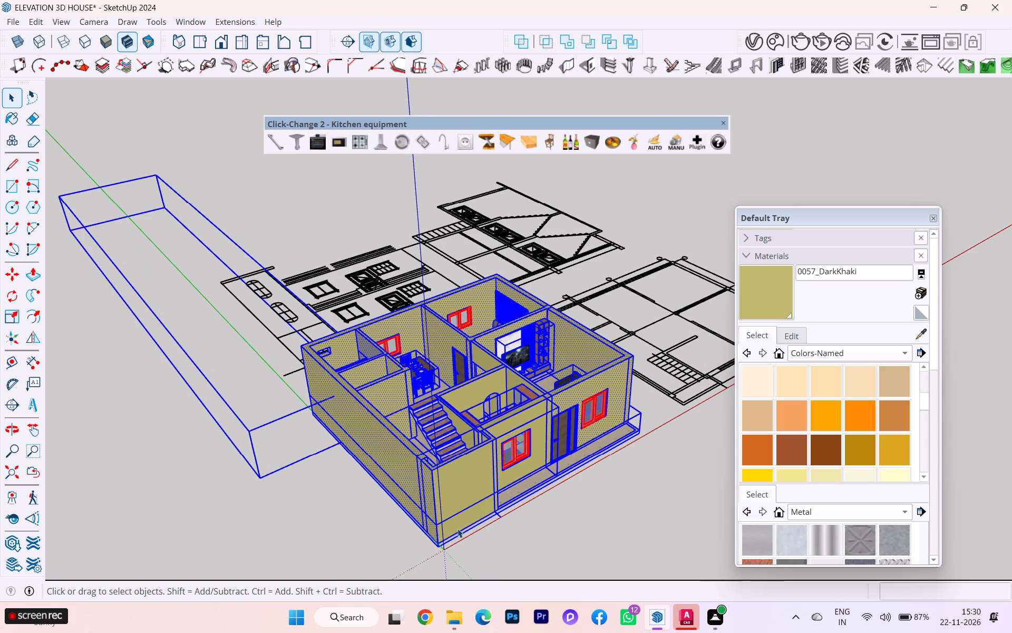
pyautogui.press('m')
pyautogui.click(446, 546)
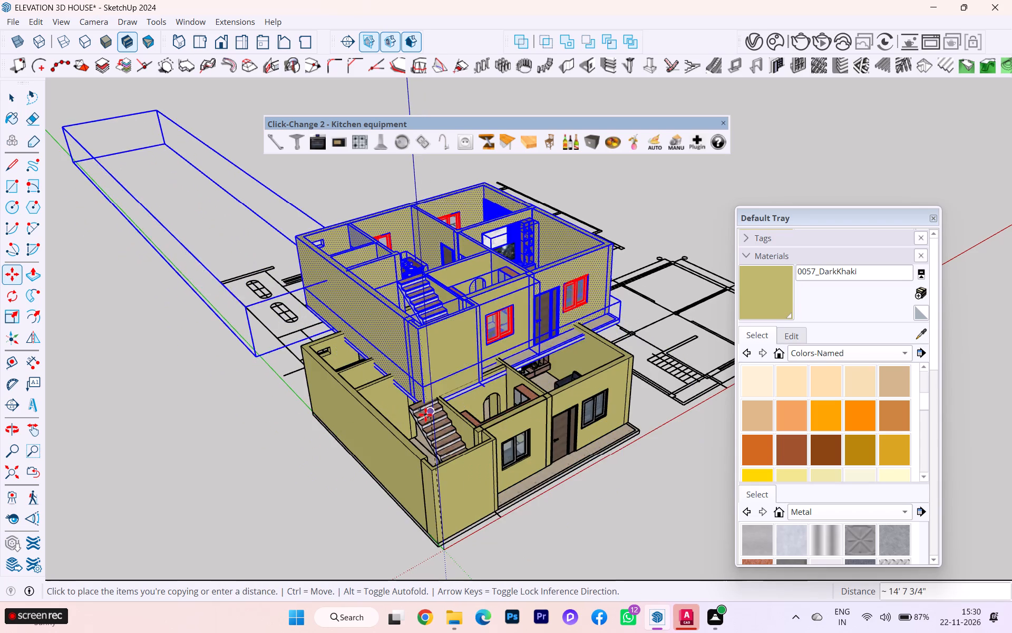
pyautogui.scroll(-3, 425, 414)
pyautogui.scroll(-3, 570, 463)
pyautogui.scroll(-4, 621, 514)
pyautogui.scroll(-2, 623, 562)
pyautogui.scroll(2, 617, 555)
pyautogui.scroll(-6, 616, 555)
pyautogui.scroll(2, 604, 549)
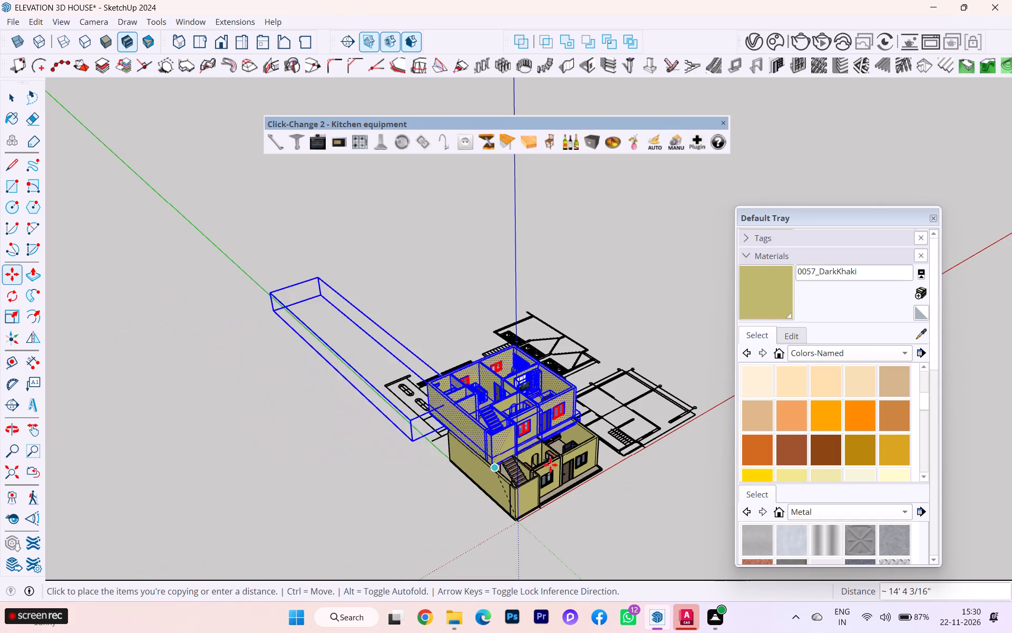
pyautogui.scroll(4, 553, 465)
pyautogui.scroll(-2, 526, 465)
pyautogui.scroll(2, 526, 465)
pyautogui.scroll(-2, 526, 465)
pyautogui.scroll(4, 526, 465)
pyautogui.scroll(-5, 505, 471)
pyautogui.scroll(13, 505, 471)
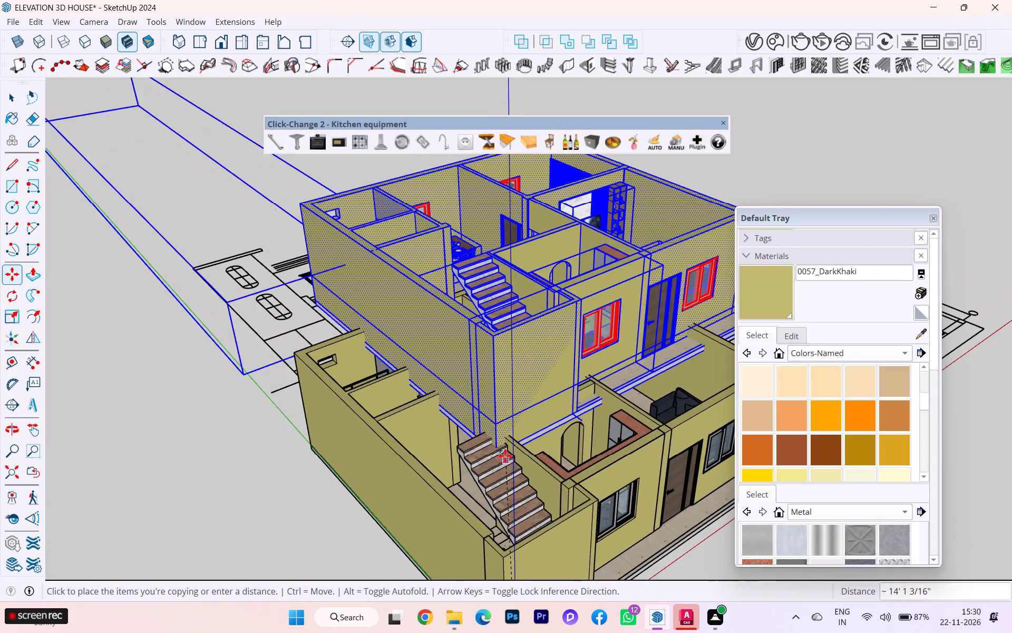
pyautogui.scroll(-2, 269, 381)
pyautogui.scroll(5, 269, 382)
pyautogui.scroll(-1, 269, 382)
pyautogui.scroll(-11, 507, 400)
pyautogui.scroll(-4, 401, 409)
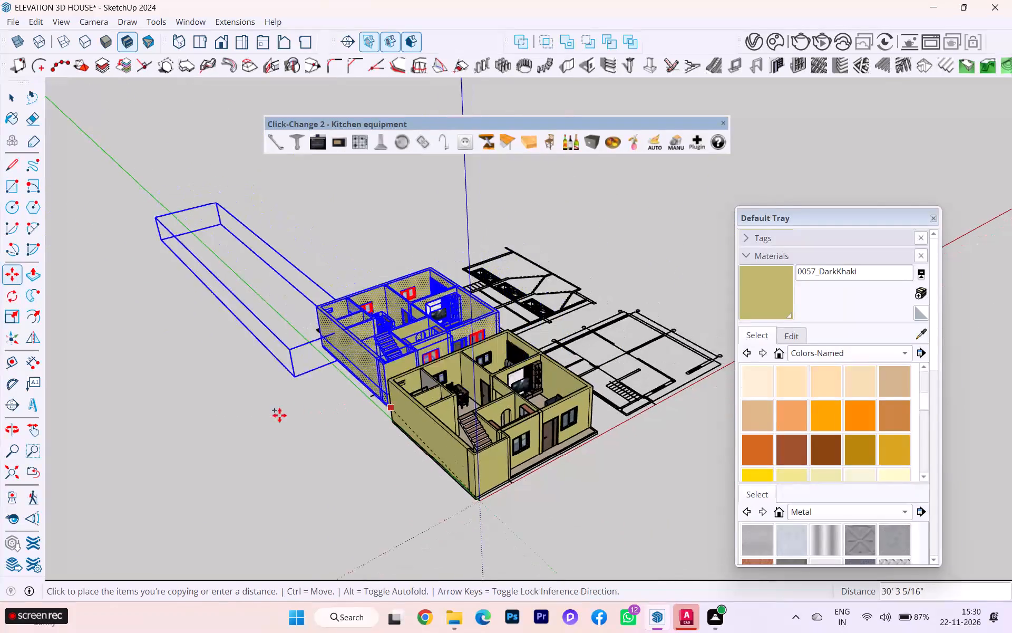
pyautogui.scroll(-3, 118, 431)
pyautogui.click(178, 491)
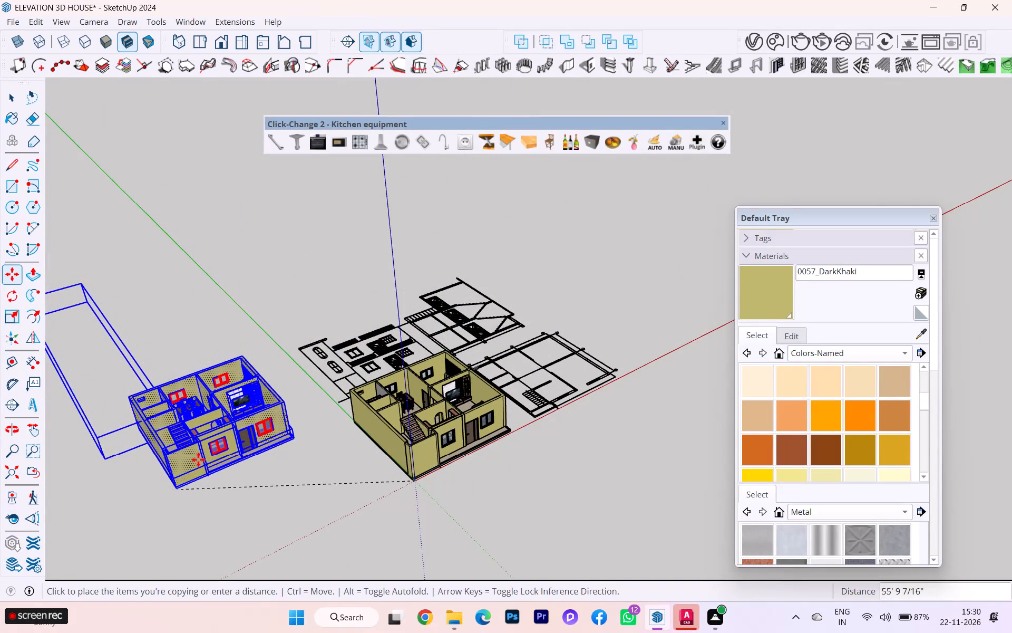
# Make the copied house a group, leave it in place, and clear the selection.
pyautogui.rightClick(199, 456)
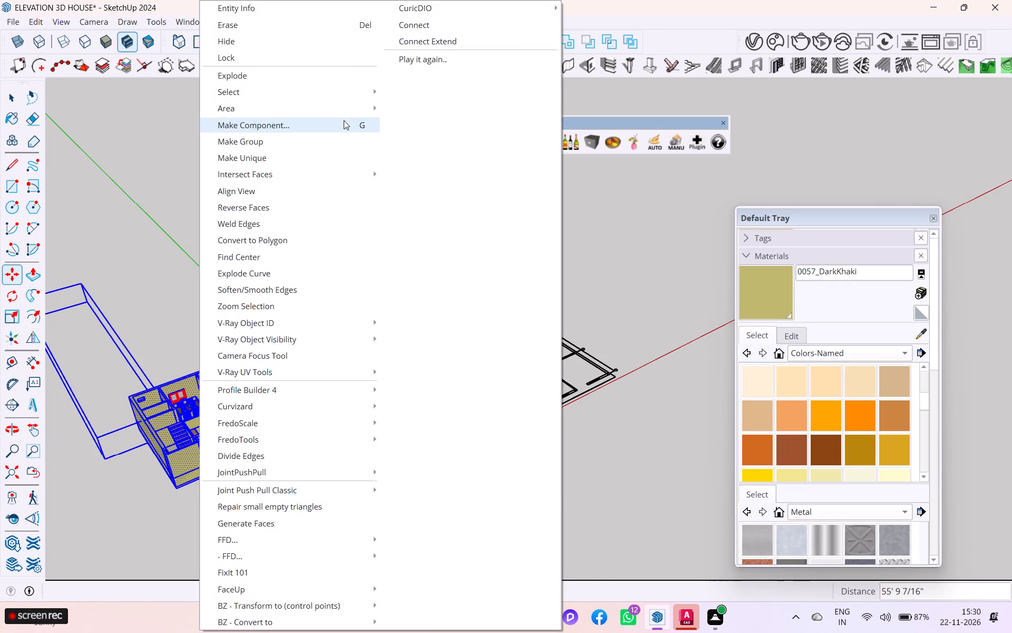
pyautogui.click(290, 147)
pyautogui.click(205, 266)
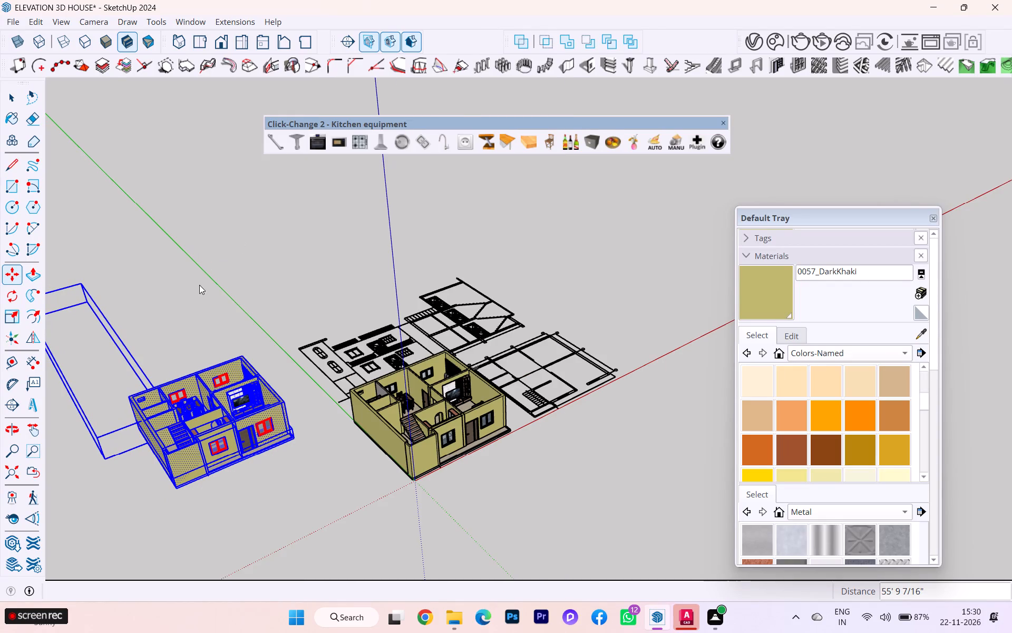
pyautogui.press('Escape')
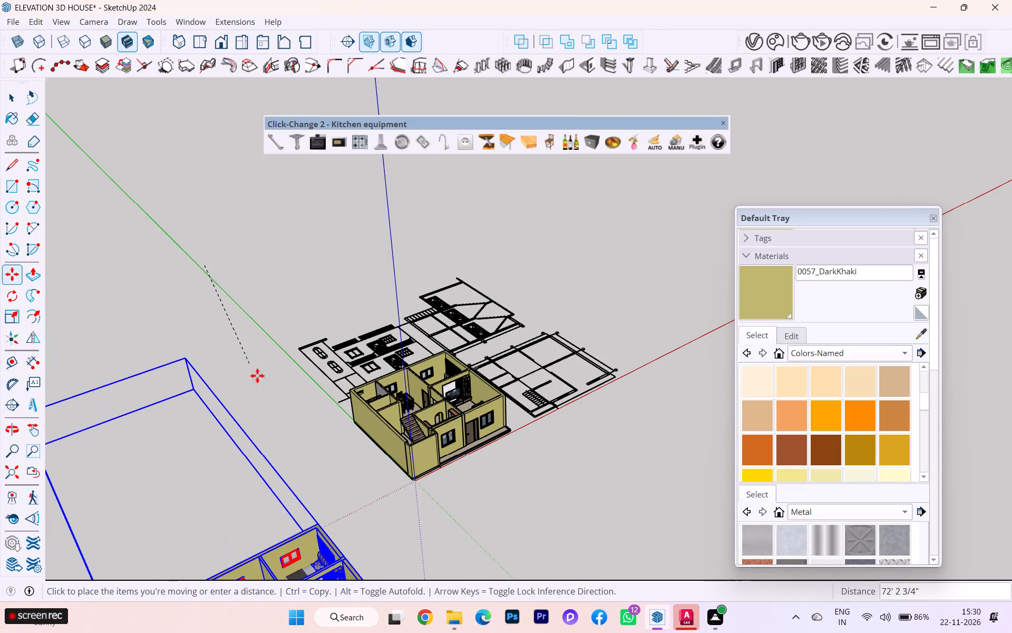
pyautogui.scroll(-3, 287, 414)
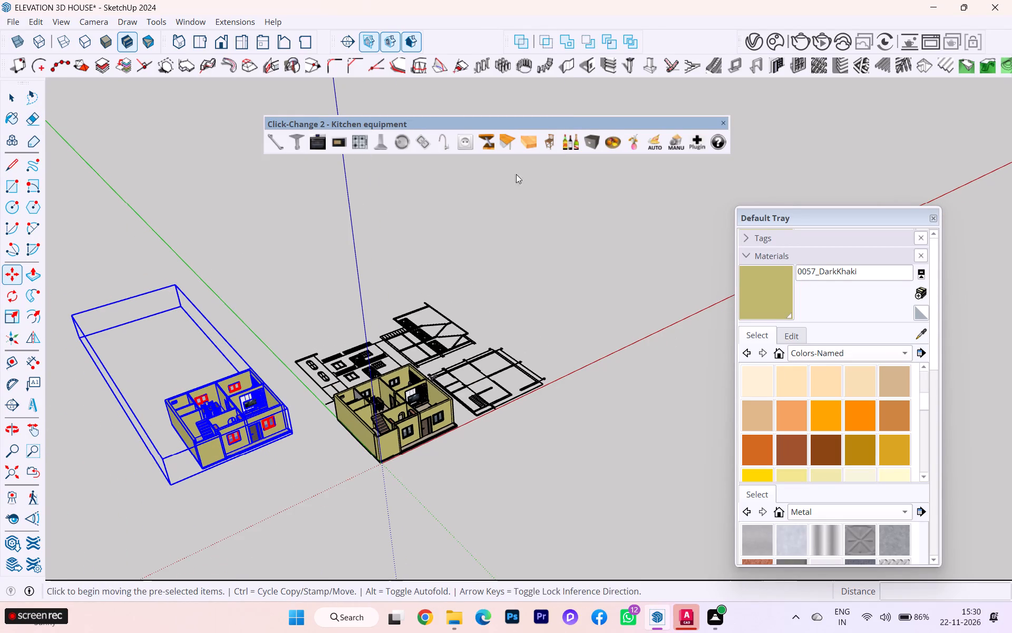
pyautogui.click(3, 97)
pyautogui.click(137, 245)
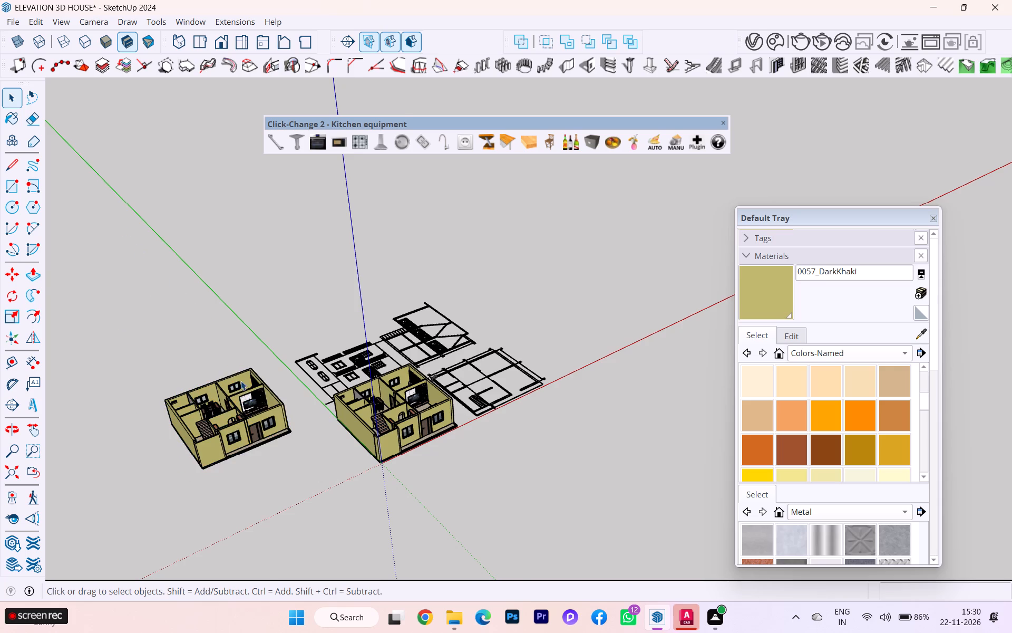
# Select the copied house to check it as one group, examine it from above, and clear the selection.
pyautogui.scroll(3, 242, 381)
pyautogui.click(221, 444)
pyautogui.scroll(1, 284, 456)
pyautogui.scroll(-2, 300, 456)
pyautogui.scroll(1, 302, 455)
pyautogui.scroll(-3, 303, 455)
pyautogui.moveTo(330, 450); pyautogui.dragTo(371, 452, button='middle')
pyautogui.scroll(-1, 357, 450)
pyautogui.scroll(2, 257, 464)
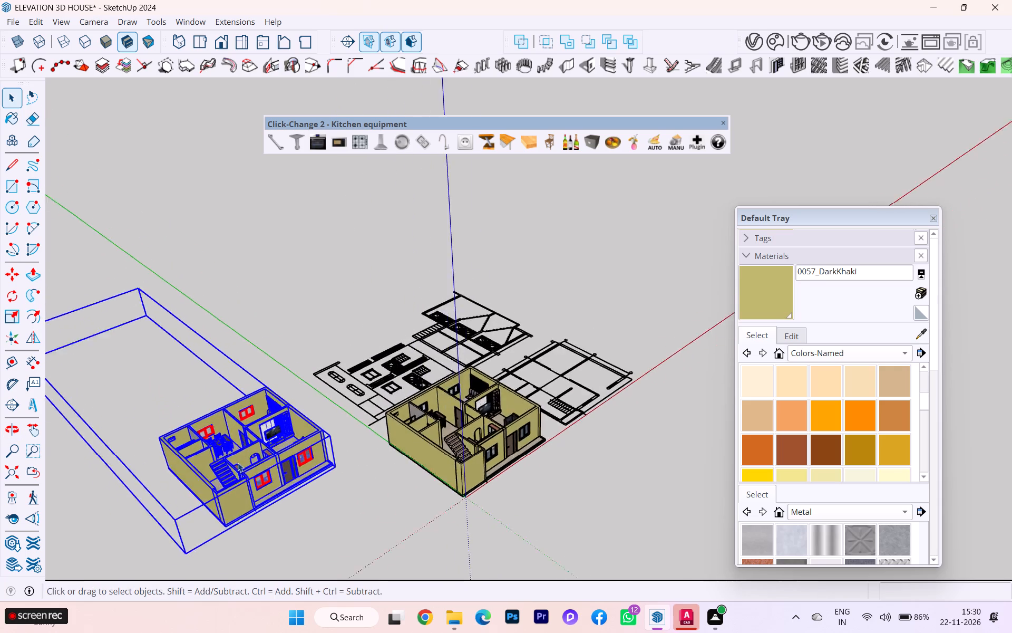
pyautogui.scroll(7, 238, 463)
pyautogui.scroll(-2, 314, 440)
pyautogui.scroll(1, 315, 440)
pyautogui.scroll(-1, 425, 398)
pyautogui.moveTo(429, 397); pyautogui.dragTo(275, 548, button='middle')
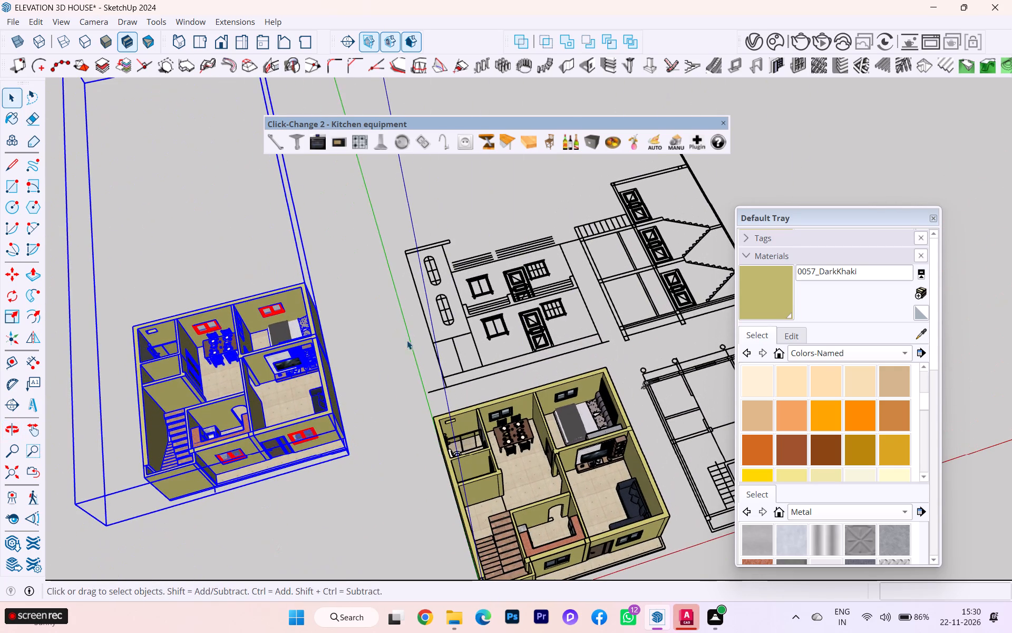
pyautogui.click(352, 359)
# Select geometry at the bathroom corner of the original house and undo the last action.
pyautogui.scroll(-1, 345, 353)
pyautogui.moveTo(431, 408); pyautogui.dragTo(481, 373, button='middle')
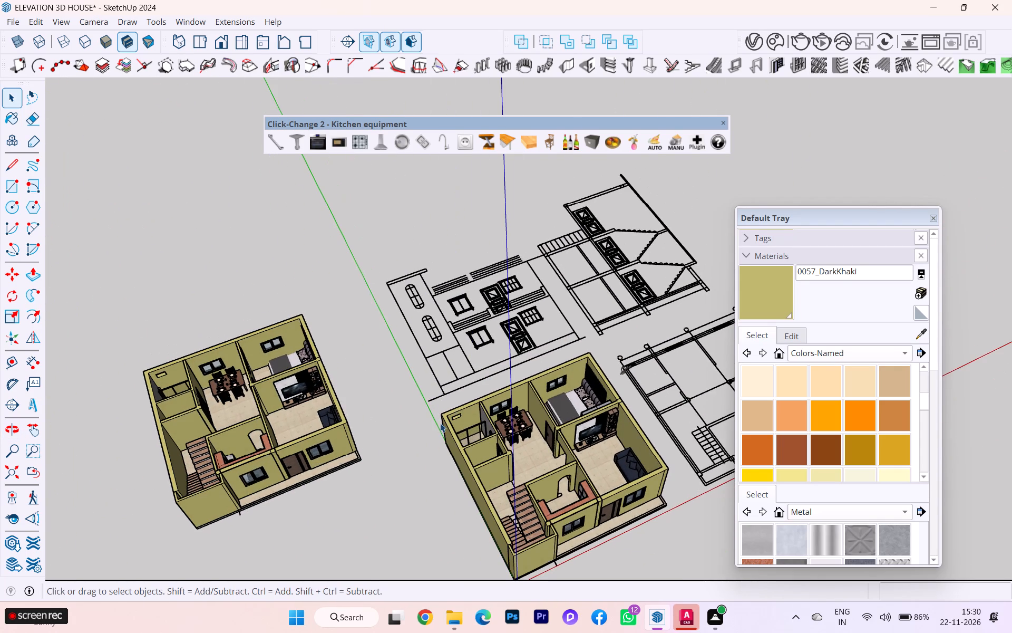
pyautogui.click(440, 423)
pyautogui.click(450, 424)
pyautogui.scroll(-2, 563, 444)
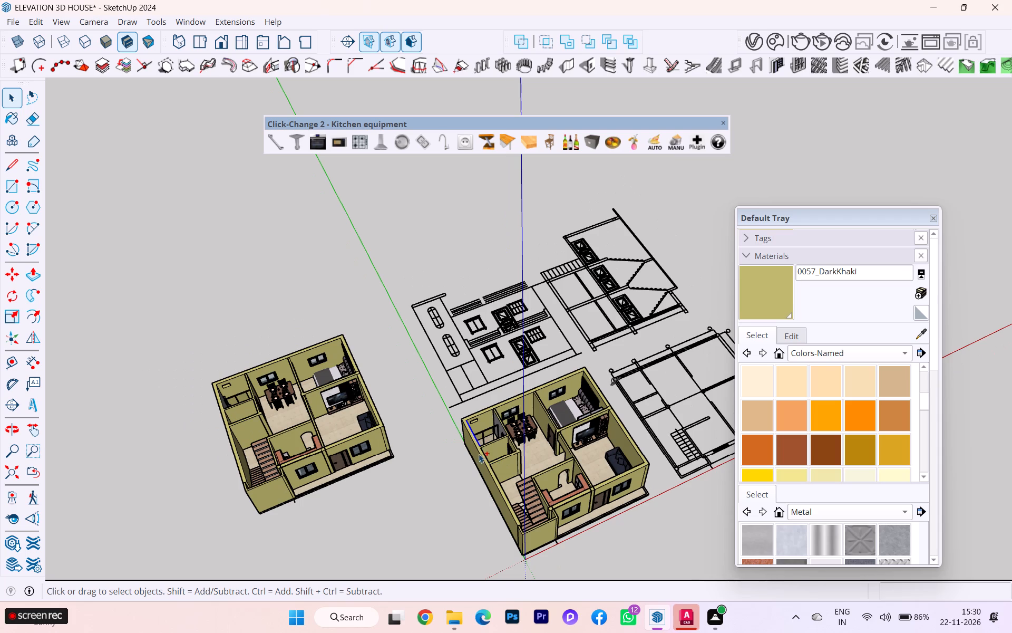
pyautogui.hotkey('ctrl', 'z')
# Window-select the whole original house, examine the selection around the bathroom from above, and clear the selection.
pyautogui.scroll(-1, 481, 420)
pyautogui.scroll(-2, 433, 406)
pyautogui.moveTo(430, 408); pyautogui.dragTo(329, 360, button='middle')
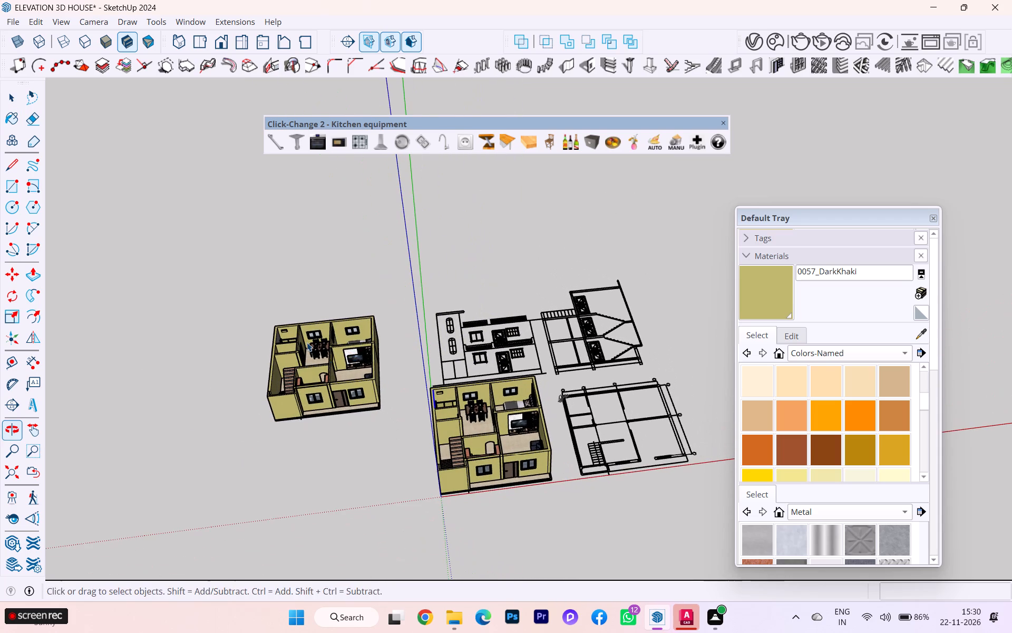
pyautogui.click(8, 94)
pyautogui.scroll(2, 561, 472)
pyautogui.moveTo(386, 356); pyautogui.dragTo(497, 391)
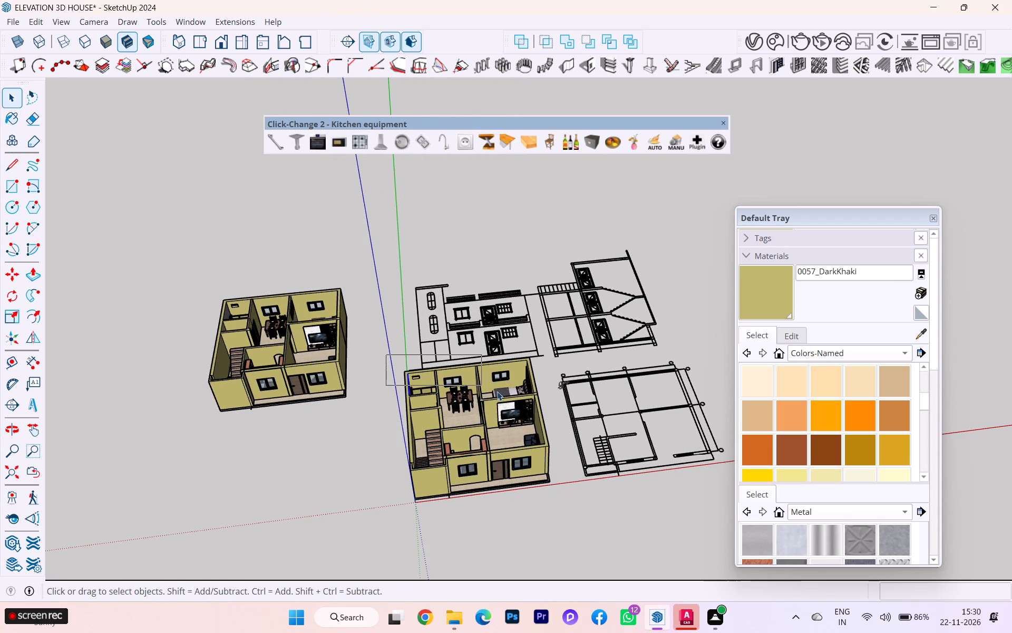
pyautogui.moveTo(497, 391); pyautogui.dragTo(555, 525)
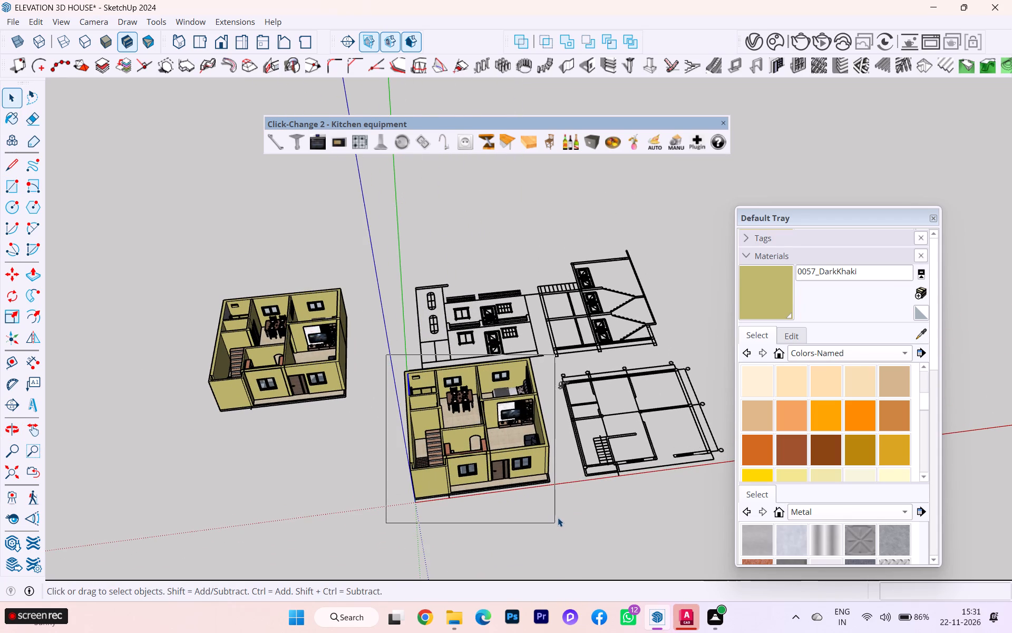
pyautogui.scroll(4, 349, 414)
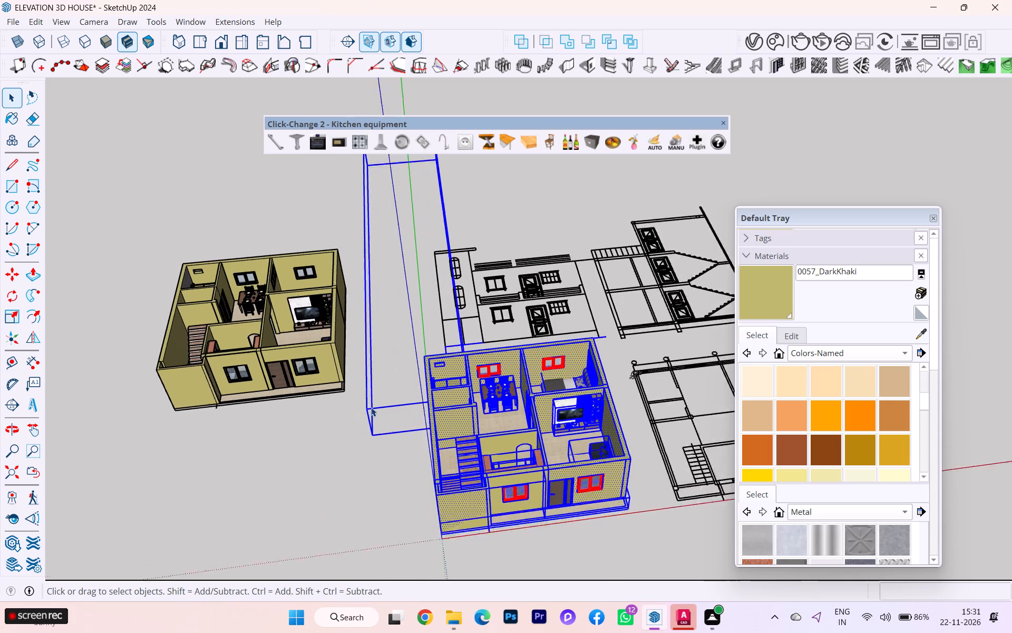
pyautogui.scroll(3, 388, 401)
pyautogui.scroll(-1, 431, 445)
pyautogui.moveTo(433, 446); pyautogui.dragTo(442, 554, button='middle')
pyautogui.scroll(6, 479, 401)
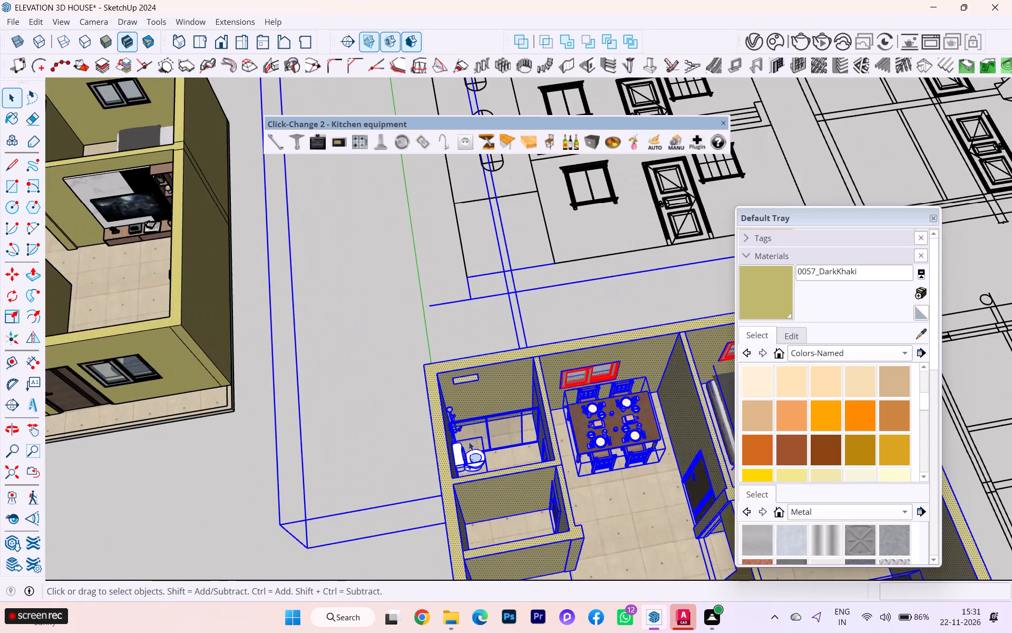
pyautogui.scroll(2, 469, 442)
pyautogui.scroll(-2, 469, 442)
pyautogui.scroll(4, 469, 443)
pyautogui.scroll(-2, 483, 492)
pyautogui.moveTo(479, 504); pyautogui.dragTo(401, 549, button='middle')
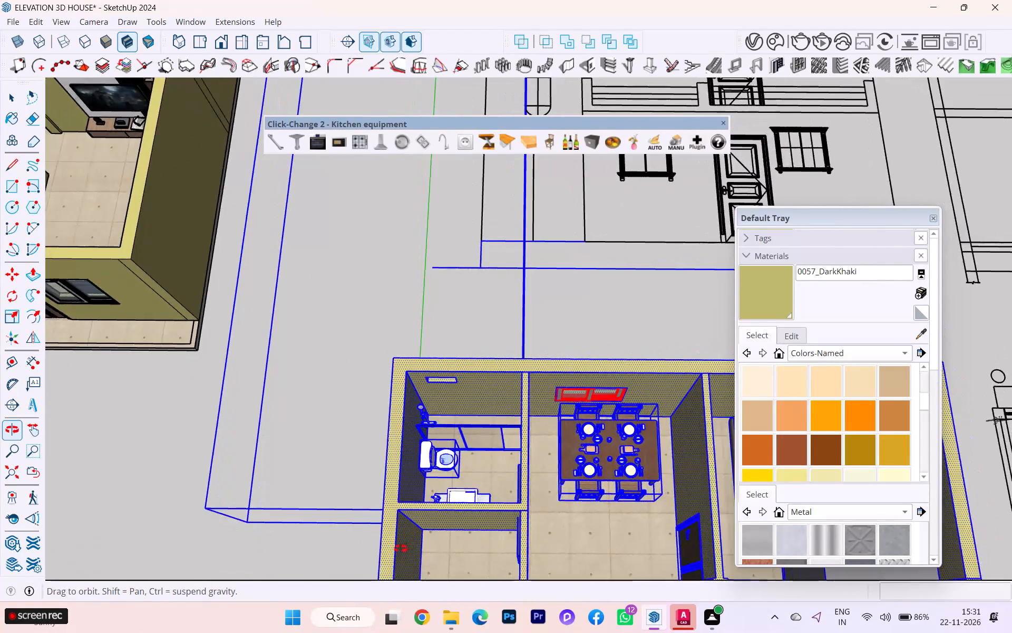
pyautogui.moveTo(401, 549); pyautogui.dragTo(318, 569, button='middle')
pyautogui.scroll(2, 331, 517)
pyautogui.scroll(-1, 353, 480)
pyautogui.scroll(2, 362, 469)
pyautogui.moveTo(375, 498); pyautogui.dragTo(168, 517, button='middle')
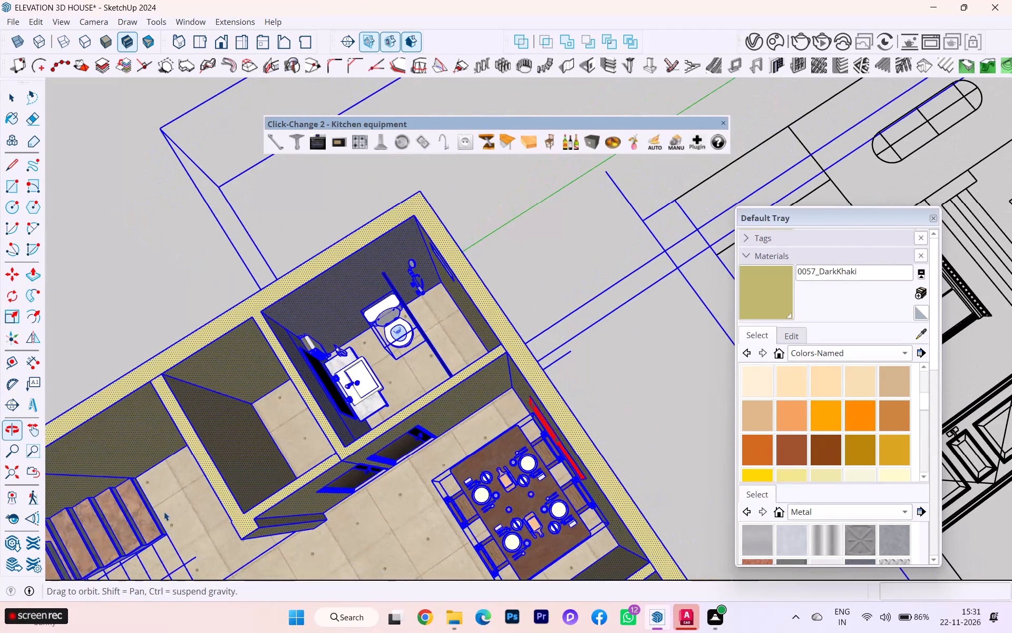
pyautogui.click(617, 356)
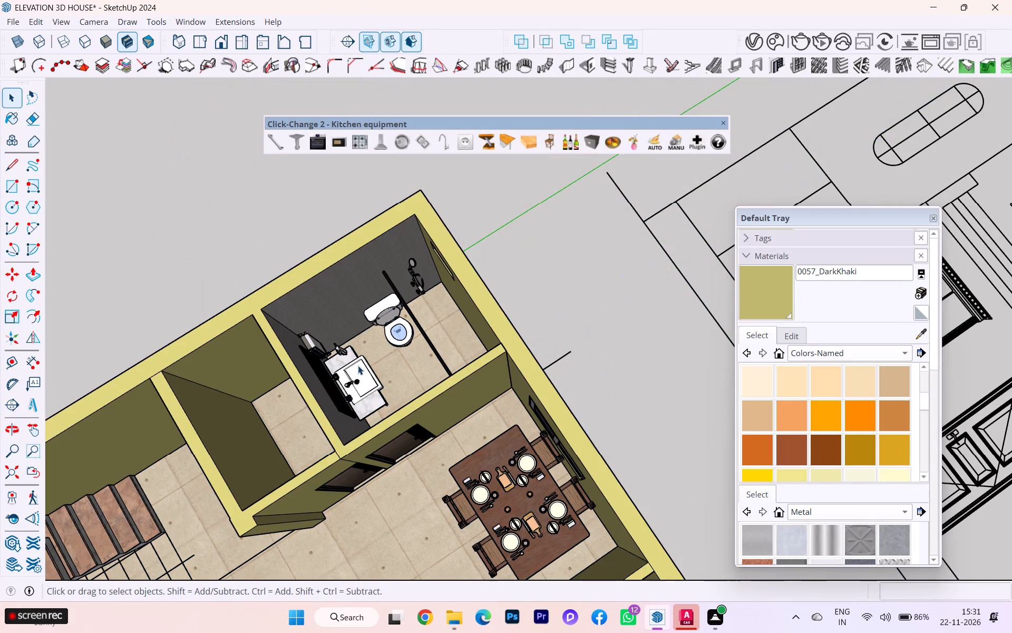
# Explode the combined washbasin, partition and shower component in the original house's bathroom.
pyautogui.click(327, 366)
pyautogui.rightClick(326, 366)
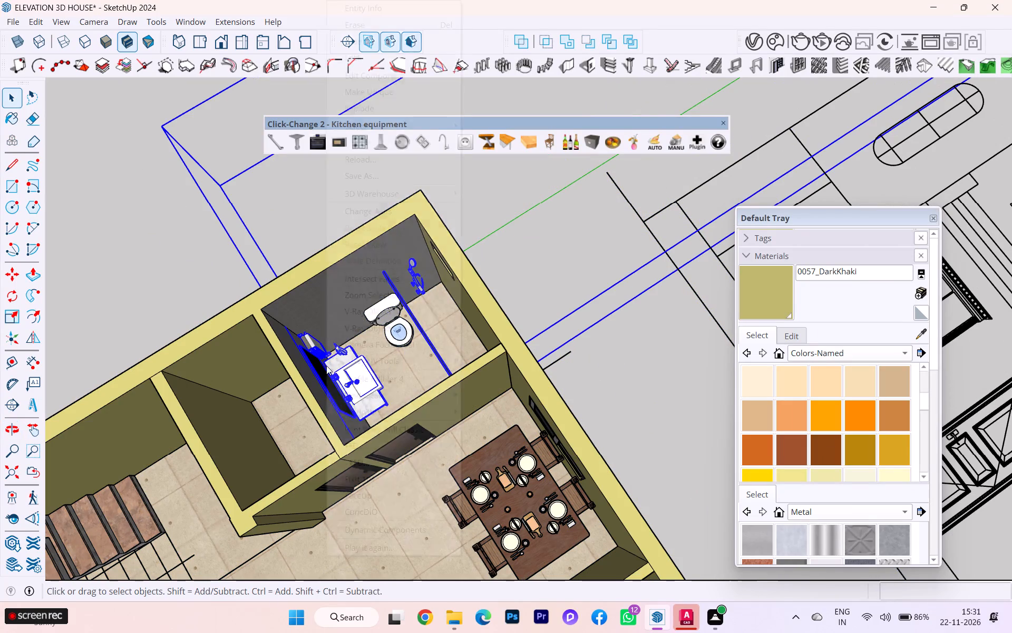
pyautogui.click(417, 111)
pyautogui.click(579, 293)
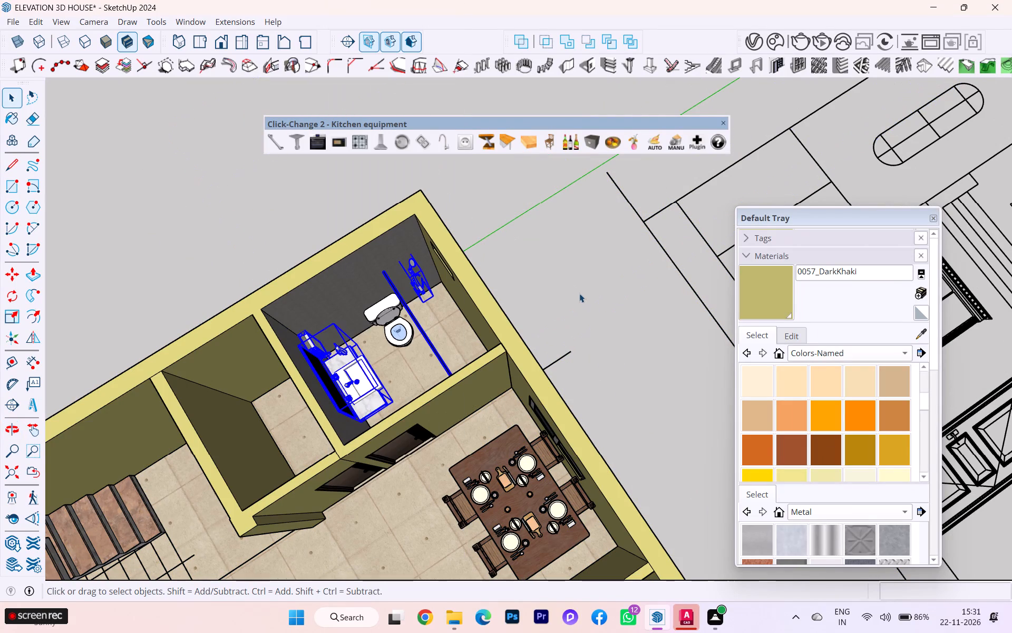
# Make one group of the toilet, shower partition, washbasin unit and shower fittings in the original bathroom, and clear the selection.
pyautogui.scroll(-3, 552, 278)
pyautogui.scroll(-4, 486, 289)
pyautogui.scroll(-3, 320, 369)
pyautogui.scroll(1, 318, 369)
pyautogui.scroll(-2, 317, 370)
pyautogui.moveTo(318, 370); pyautogui.dragTo(663, 314, button='middle')
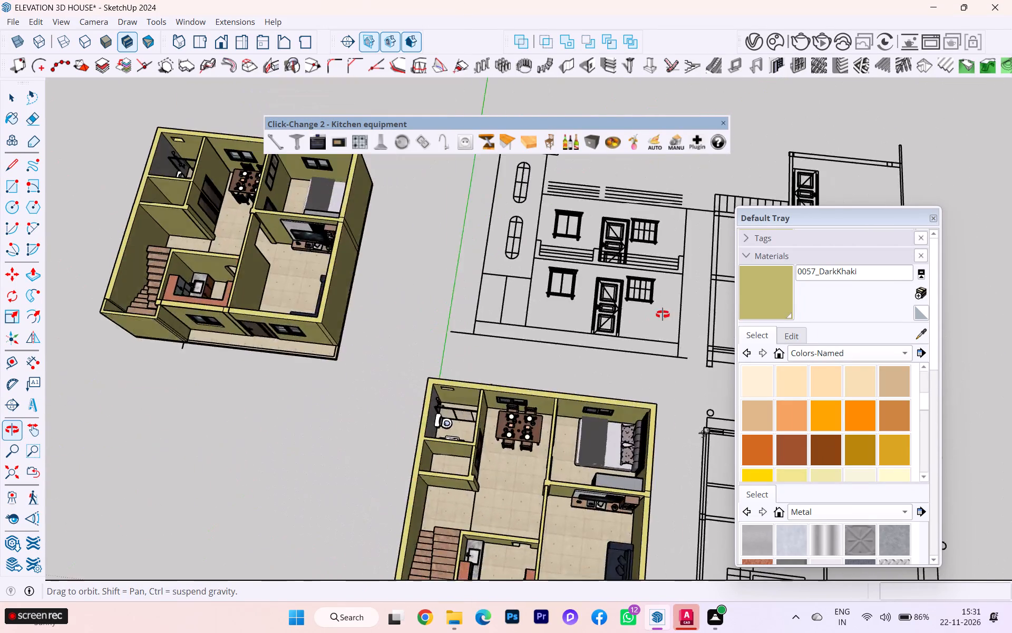
pyautogui.moveTo(663, 314); pyautogui.dragTo(670, 308, button='middle')
pyautogui.scroll(4, 505, 406)
pyautogui.scroll(4, 468, 433)
pyautogui.keyDown('ctrl'); pyautogui.click(432, 447); pyautogui.keyUp('ctrl')
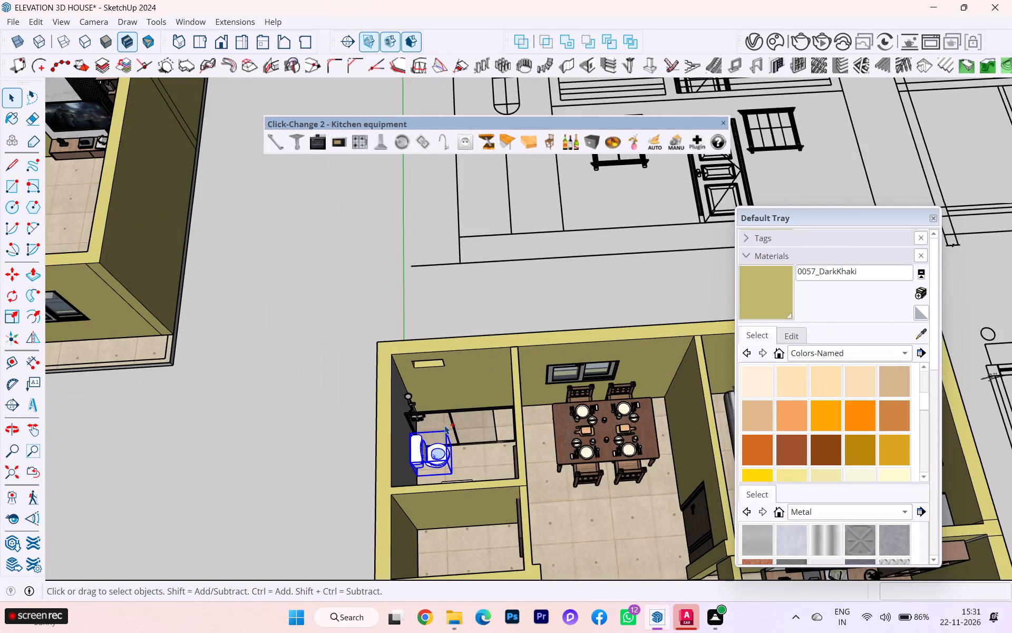
pyautogui.keyDown('ctrl'); pyautogui.click(447, 417); pyautogui.keyUp('ctrl')
pyautogui.scroll(3, 408, 407)
pyautogui.scroll(-6, 381, 403)
pyautogui.moveTo(400, 443); pyautogui.dragTo(400, 445, button='middle')
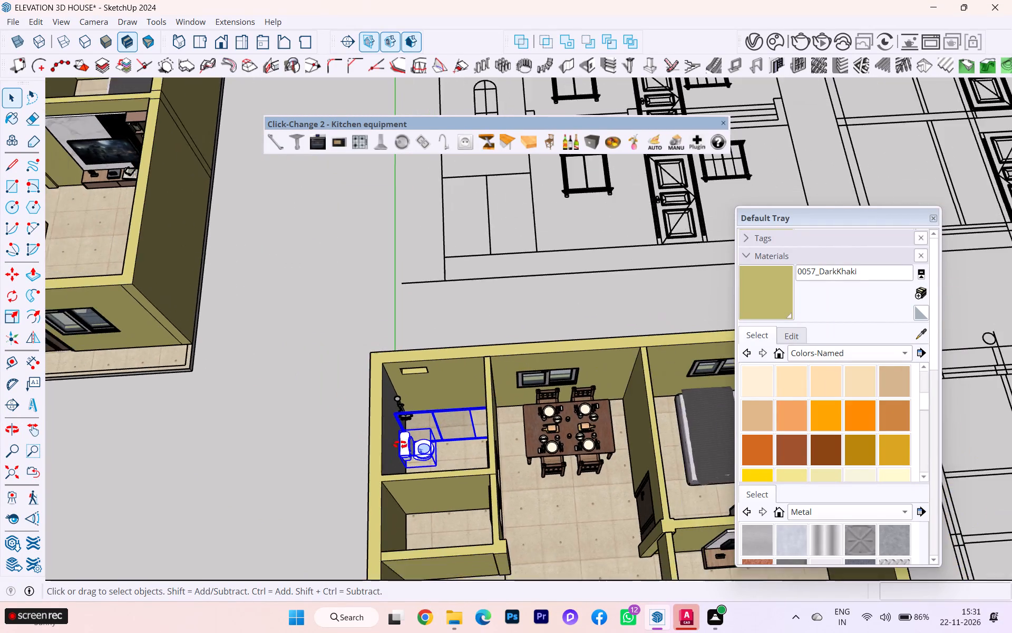
pyautogui.moveTo(400, 445); pyautogui.dragTo(643, 537, button='middle')
pyautogui.scroll(4, 634, 515)
pyautogui.keyDown('ctrl'); pyautogui.click(616, 507); pyautogui.keyUp('ctrl')
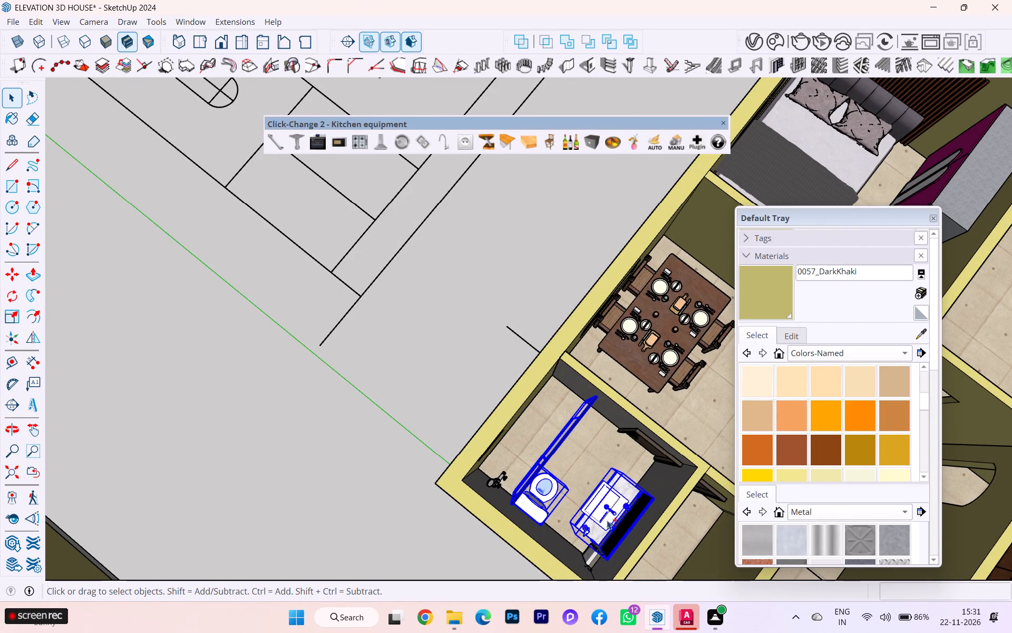
pyautogui.keyDown('ctrl'); pyautogui.scroll(5, 595, 552); pyautogui.keyUp('ctrl')
pyautogui.keyDown('ctrl'); pyautogui.click(592, 564); pyautogui.keyUp('ctrl')
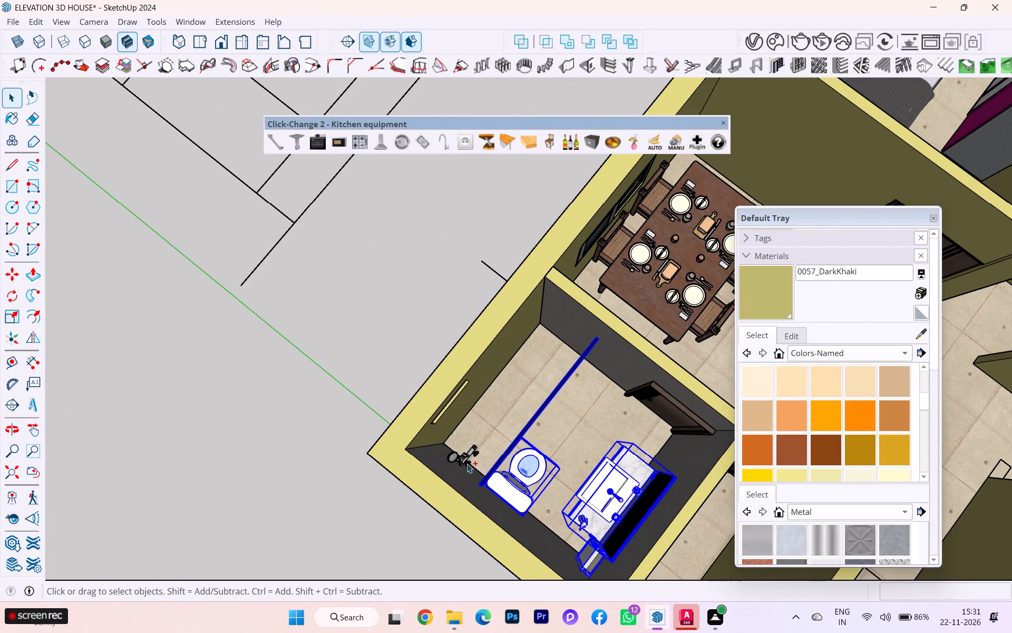
pyautogui.keyDown('ctrl'); pyautogui.click(462, 464); pyautogui.keyUp('ctrl')
pyautogui.rightClick(524, 488)
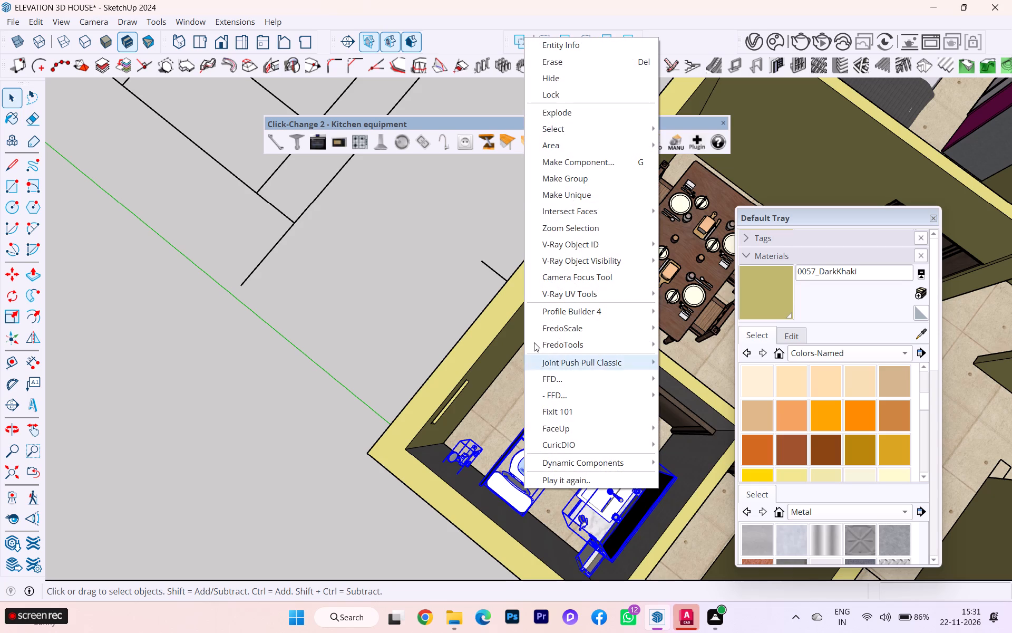
pyautogui.click(567, 176)
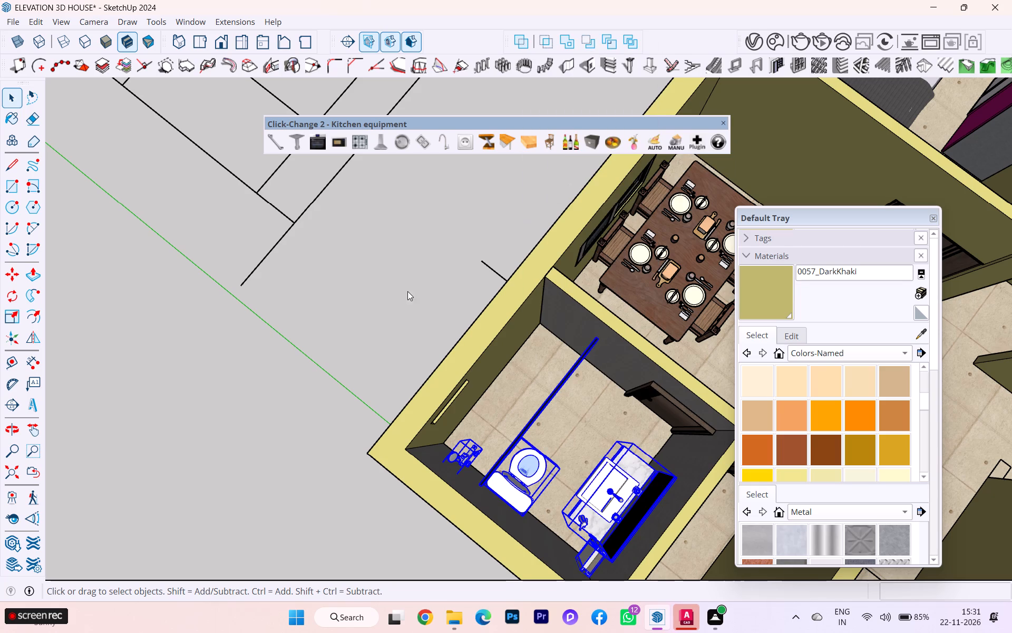
pyautogui.click(407, 291)
# Select the whole original house, remove the surrounding drawing lines from the selection, make the house a group, and clear the selection.
pyautogui.scroll(-10, 425, 309)
pyautogui.moveTo(645, 397); pyautogui.dragTo(297, 234, button='middle')
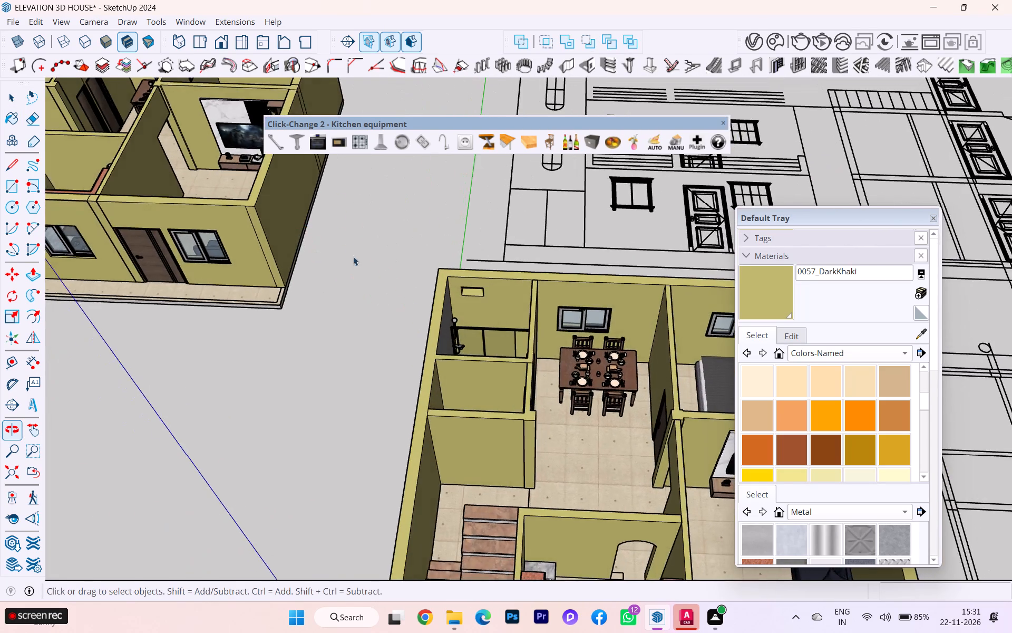
pyautogui.scroll(-3, 424, 257)
pyautogui.scroll(-4, 475, 334)
pyautogui.scroll(-3, 527, 333)
pyautogui.moveTo(538, 330); pyautogui.dragTo(566, 311, button='middle')
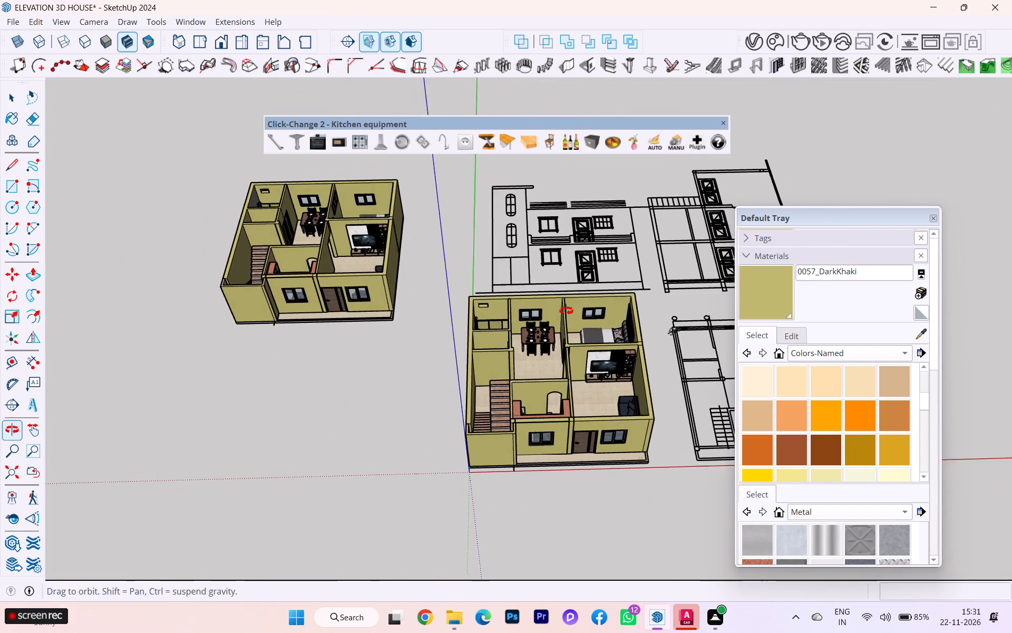
pyautogui.moveTo(566, 311); pyautogui.dragTo(568, 305, button='middle')
pyautogui.scroll(2, 546, 344)
pyautogui.moveTo(459, 289); pyautogui.dragTo(637, 370)
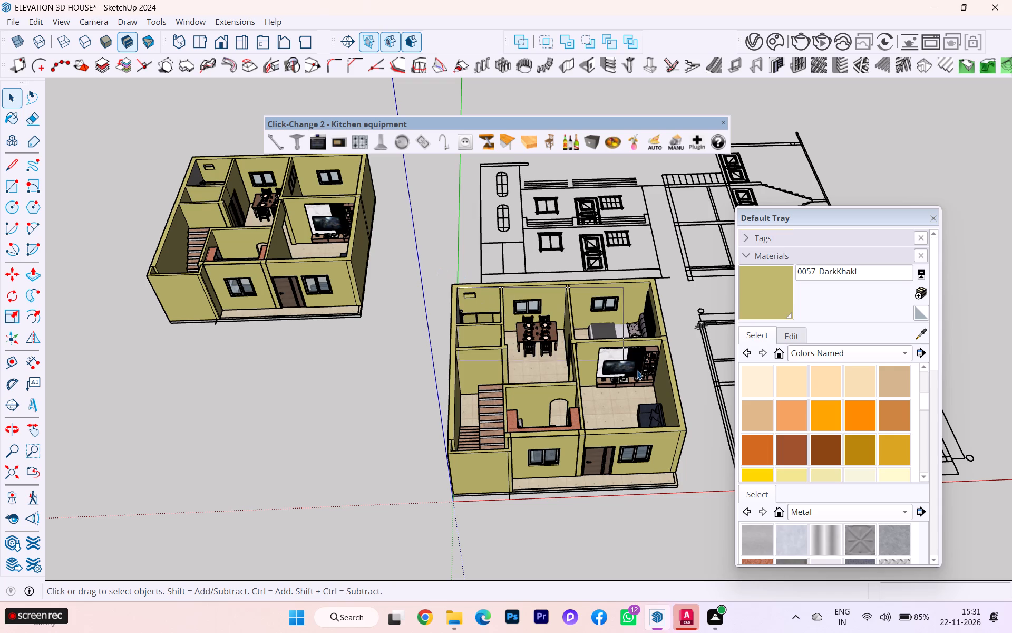
pyautogui.moveTo(637, 370); pyautogui.dragTo(652, 385)
pyautogui.moveTo(429, 265); pyautogui.dragTo(669, 421)
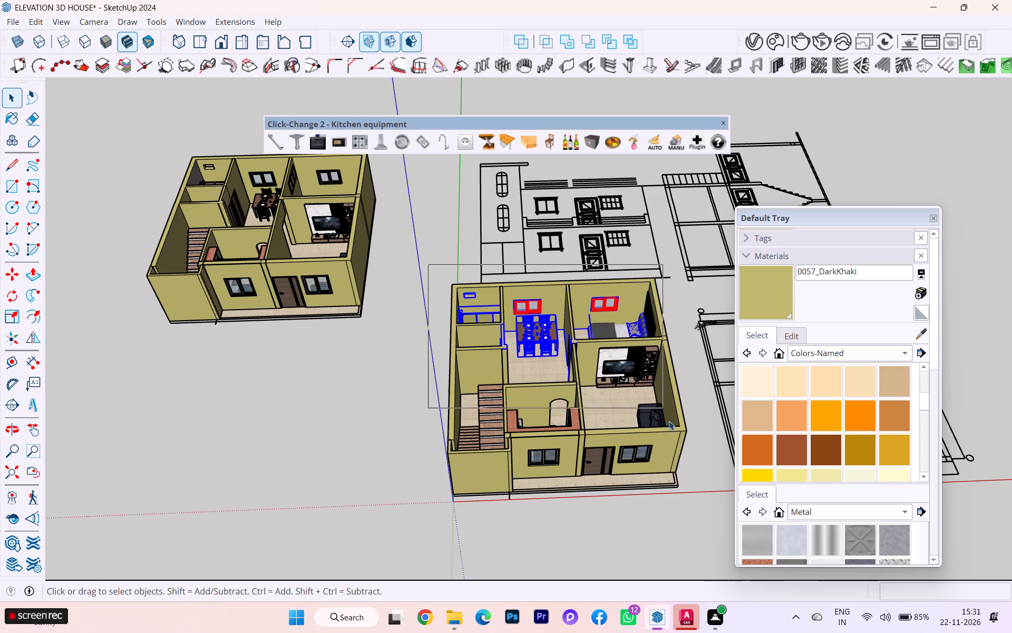
pyautogui.moveTo(669, 421); pyautogui.dragTo(704, 528)
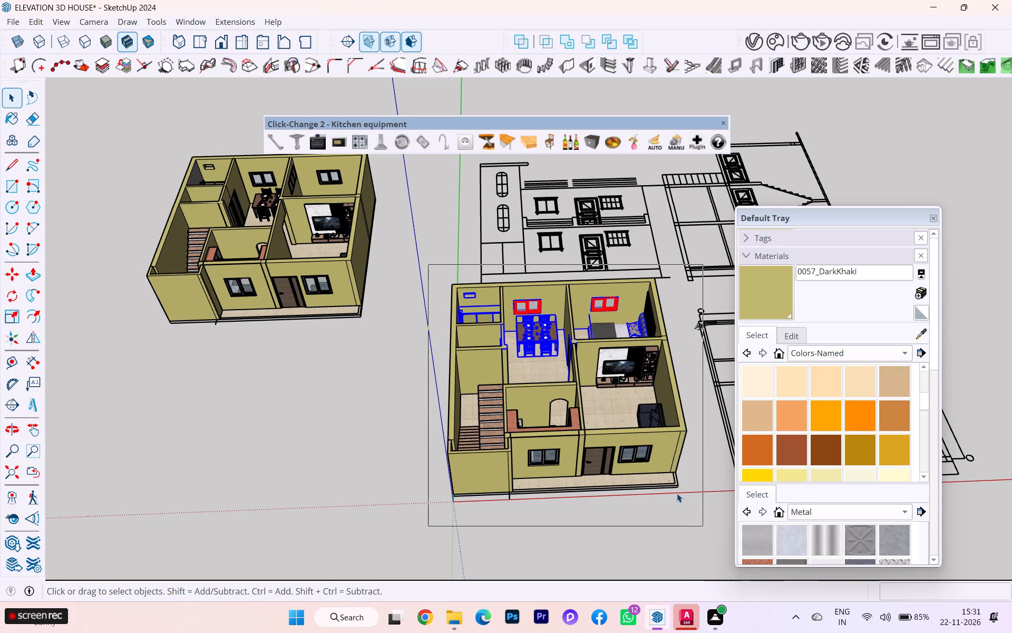
pyautogui.scroll(-1, 423, 379)
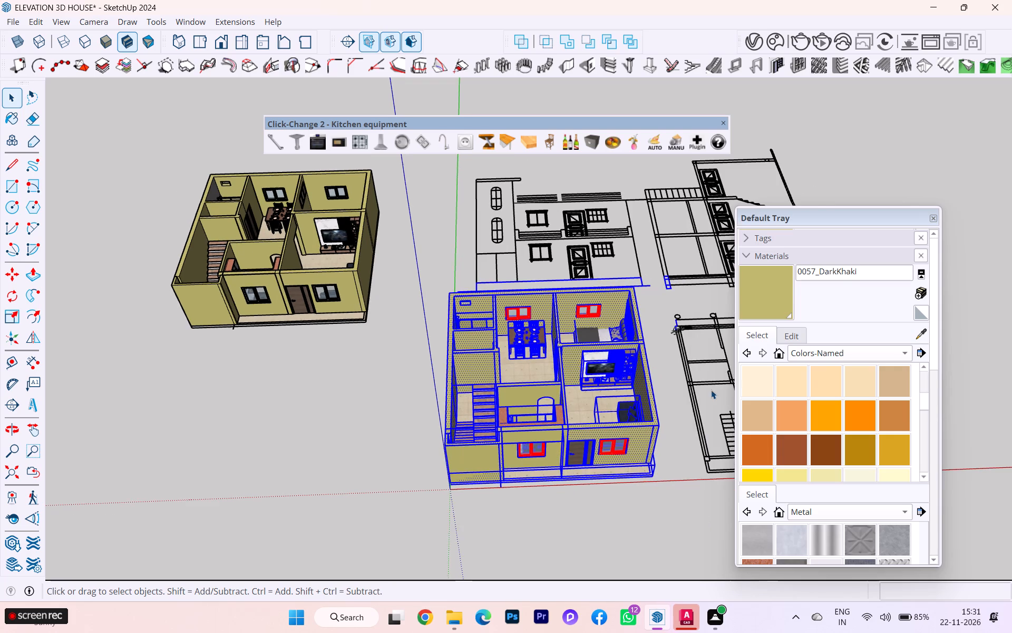
pyautogui.scroll(-1, 681, 396)
pyautogui.moveTo(659, 397); pyautogui.dragTo(212, 376, button='middle')
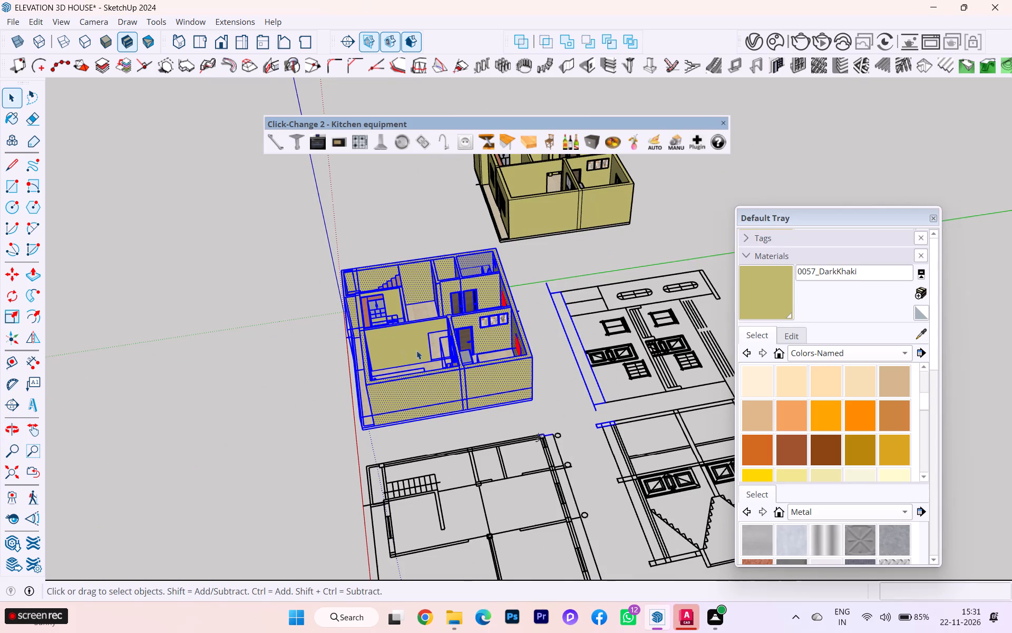
pyautogui.keyDown('ctrl'); pyautogui.keyDown('shift'); pyautogui.moveTo(544, 265); pyautogui.dragTo(660, 485); pyautogui.keyUp('shift'); pyautogui.keyUp('ctrl')
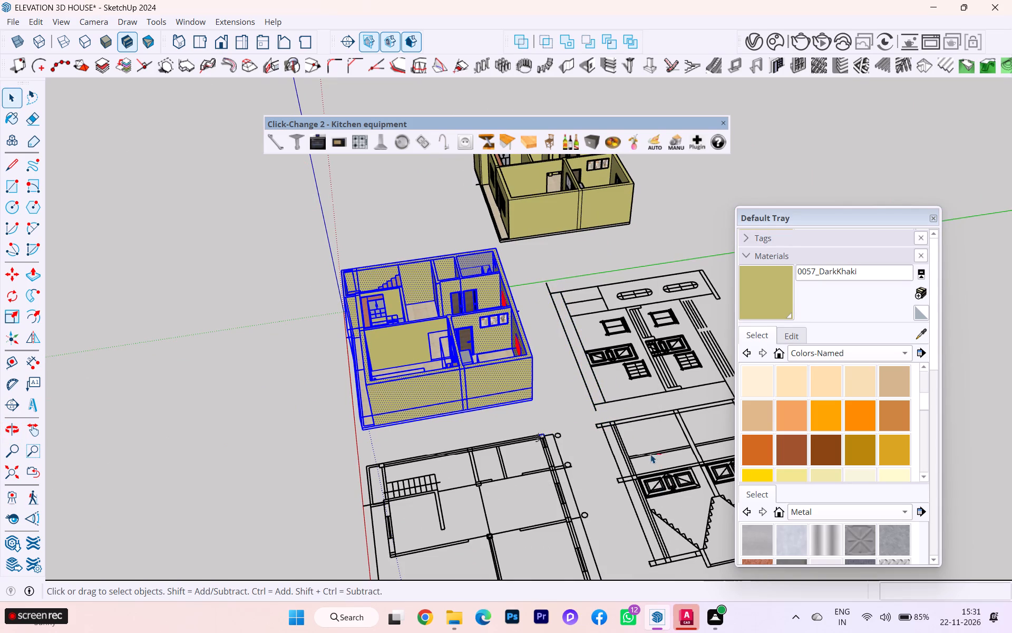
pyautogui.keyDown('ctrl'); pyautogui.keyDown('shift'); pyautogui.moveTo(492, 422); pyautogui.dragTo(649, 513); pyautogui.keyUp('shift'); pyautogui.keyUp('ctrl')
pyautogui.scroll(-1, 354, 437)
pyautogui.moveTo(364, 437); pyautogui.dragTo(768, 399, button='middle')
pyautogui.rightClick(529, 423)
pyautogui.click(558, 145)
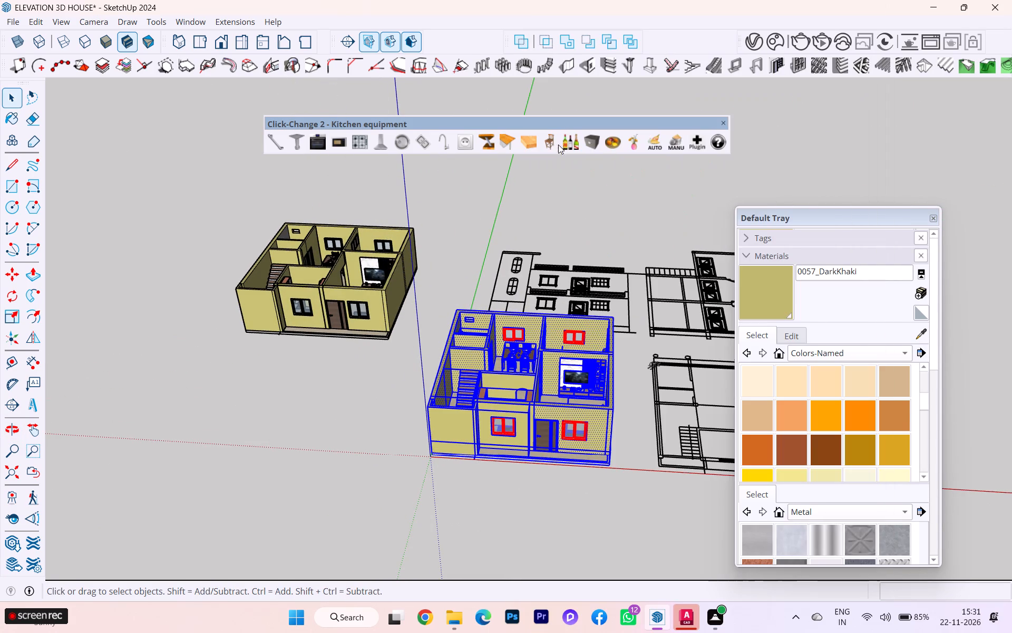
pyautogui.click(374, 366)
# Check how the copied house is grouped by selecting its front wall, kitchen partition and the whole house, and clear the selection.
pyautogui.scroll(5, 384, 305)
pyautogui.scroll(-3, 382, 347)
pyautogui.scroll(2, 382, 347)
pyautogui.moveTo(385, 340); pyautogui.dragTo(377, 303, button='middle')
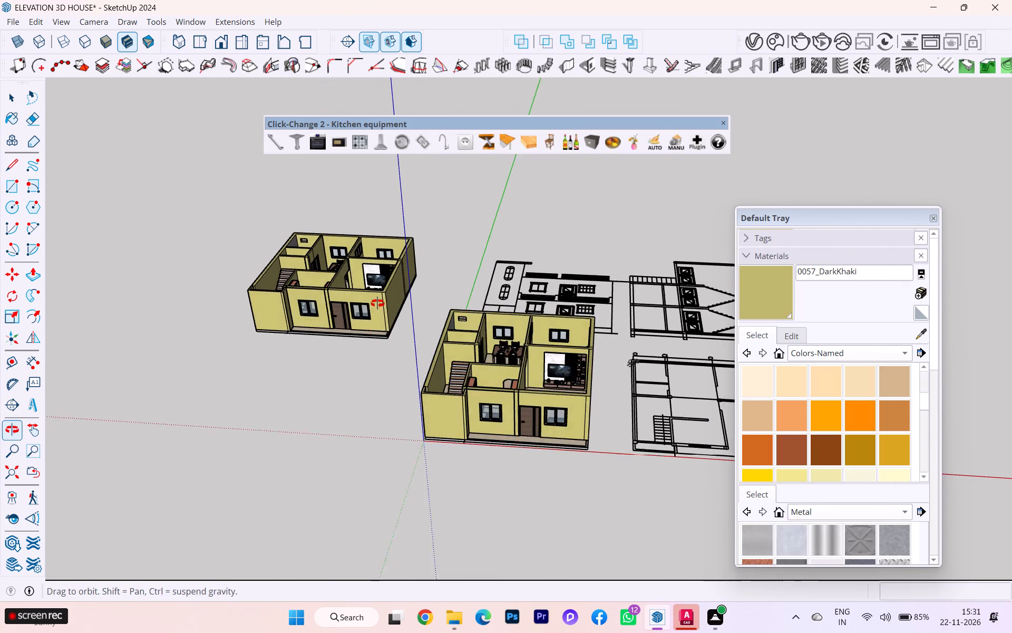
pyautogui.moveTo(377, 303); pyautogui.dragTo(374, 267, button='middle')
pyautogui.scroll(6, 379, 293)
pyautogui.click(383, 337)
pyautogui.scroll(-2, 376, 357)
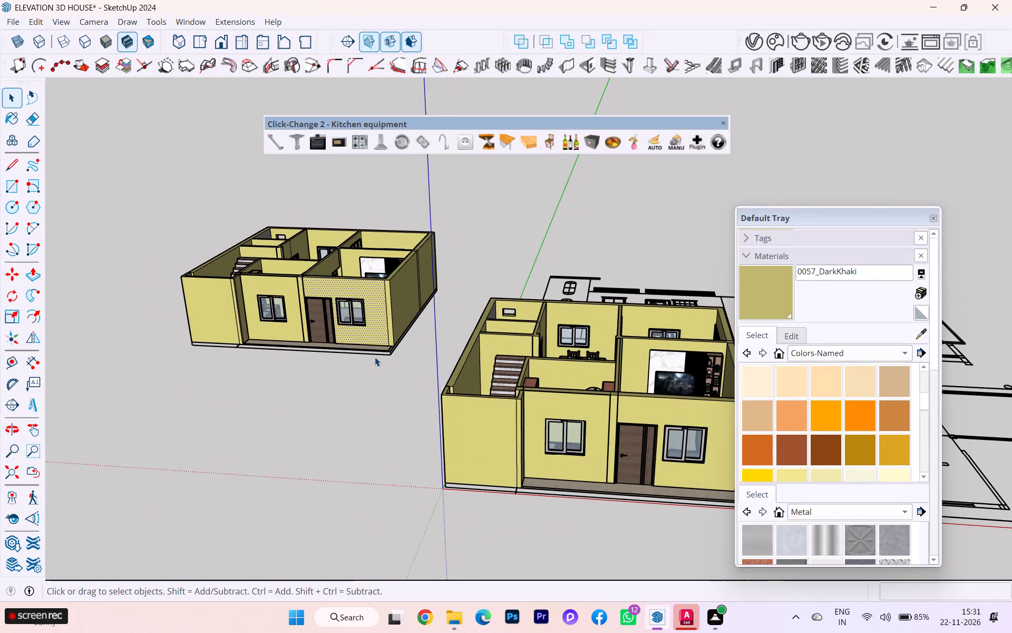
pyautogui.scroll(-2, 381, 392)
pyautogui.moveTo(412, 405); pyautogui.dragTo(580, 479, button='middle')
pyautogui.click(304, 340)
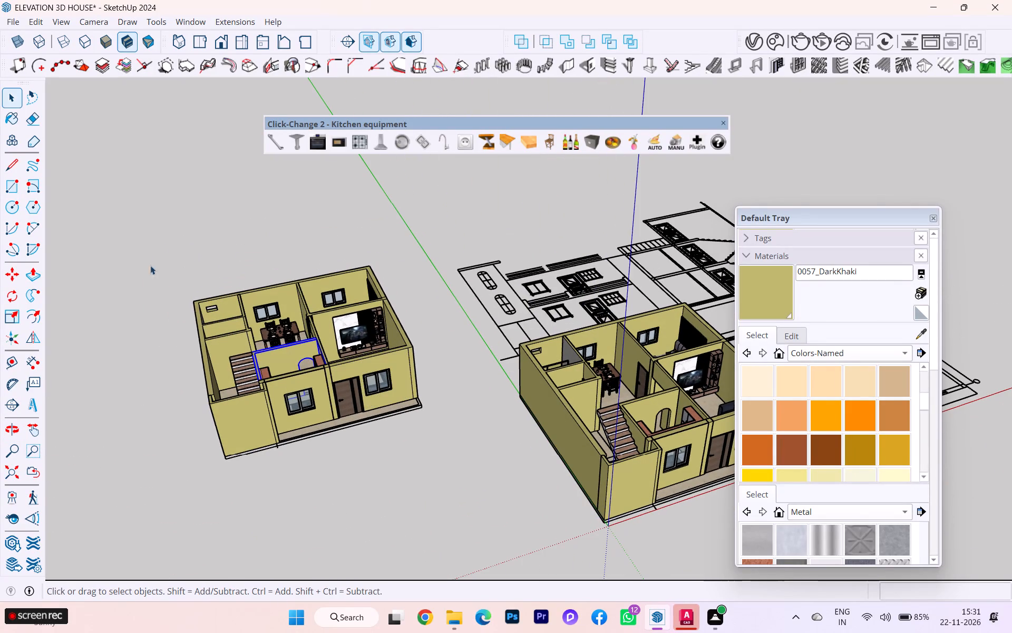
pyautogui.moveTo(145, 232); pyautogui.dragTo(422, 467)
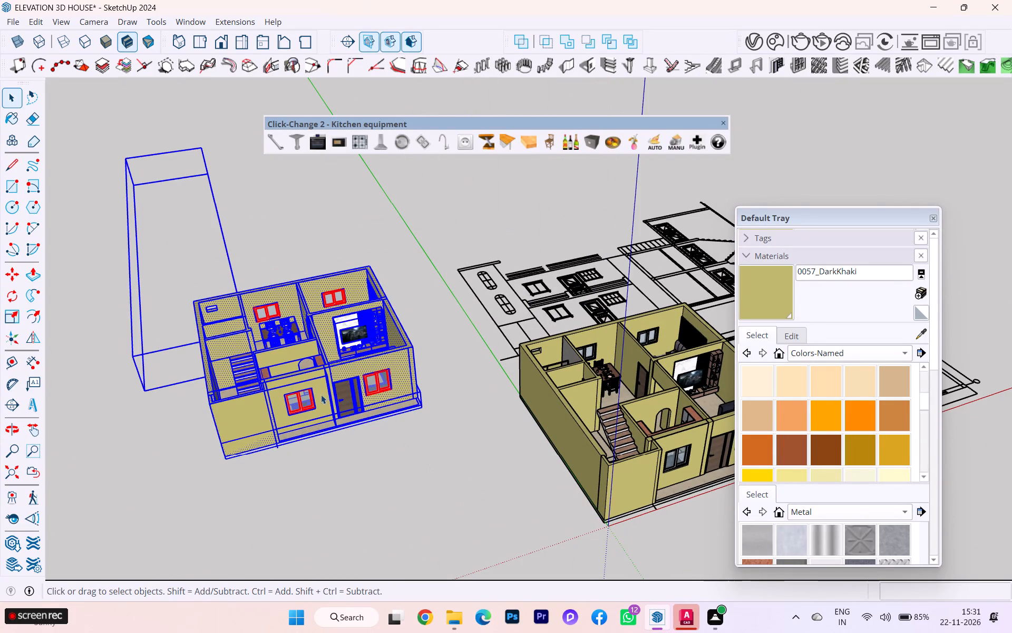
pyautogui.doubleClick(193, 341)
# Explode the combined washbasin, partition and shower component in the copied house's bathroom, and clear the selection.
pyautogui.scroll(1, 201, 341)
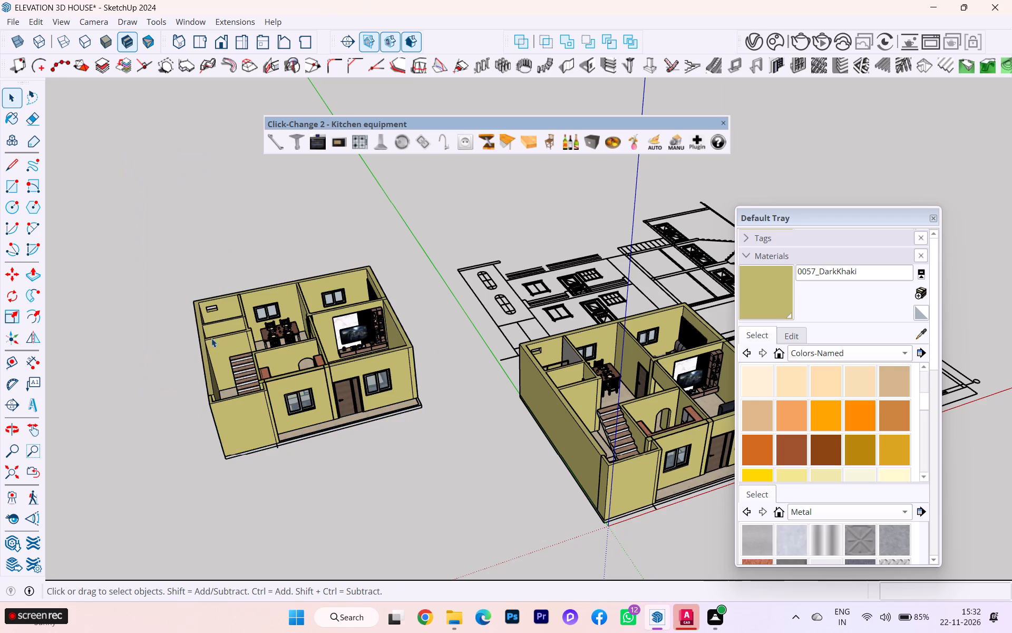
pyautogui.scroll(-1, 244, 337)
pyautogui.moveTo(247, 342); pyautogui.dragTo(255, 459, button='middle')
pyautogui.click(197, 239)
pyautogui.scroll(3, 190, 332)
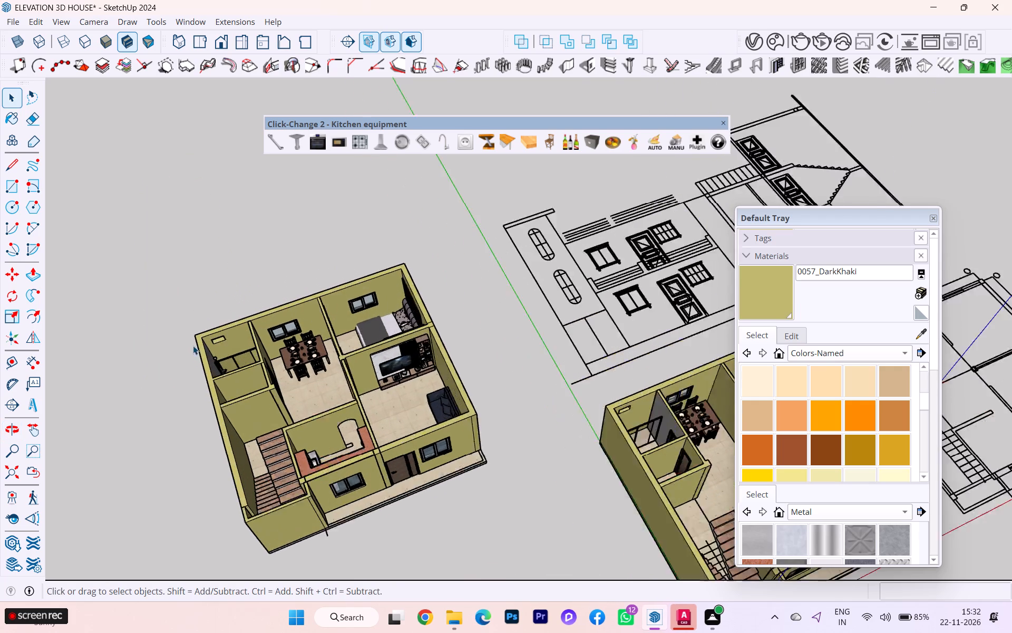
pyautogui.scroll(9, 193, 346)
pyautogui.click(230, 369)
pyautogui.rightClick(247, 371)
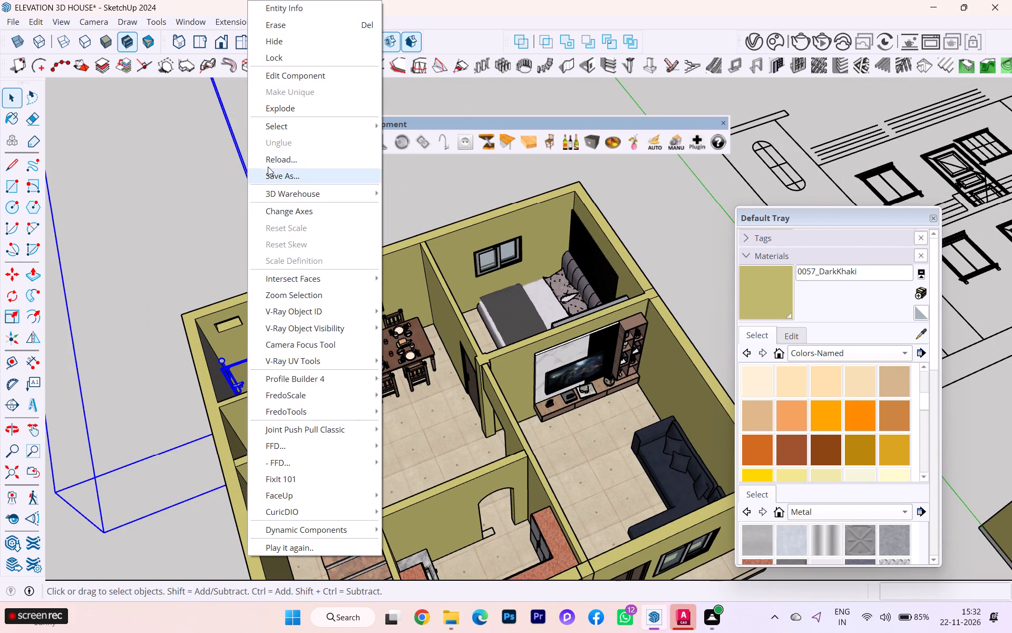
pyautogui.click(292, 110)
pyautogui.click(207, 174)
pyautogui.scroll(-4, 253, 247)
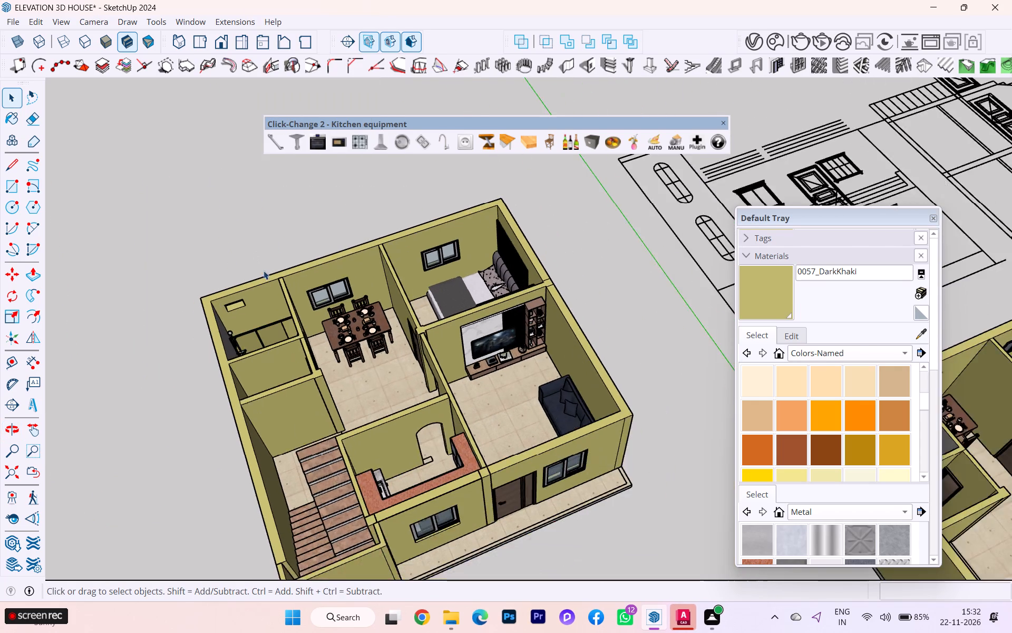
pyautogui.scroll(-2, 264, 271)
pyautogui.moveTo(548, 425); pyautogui.dragTo(440, 352, button='middle')
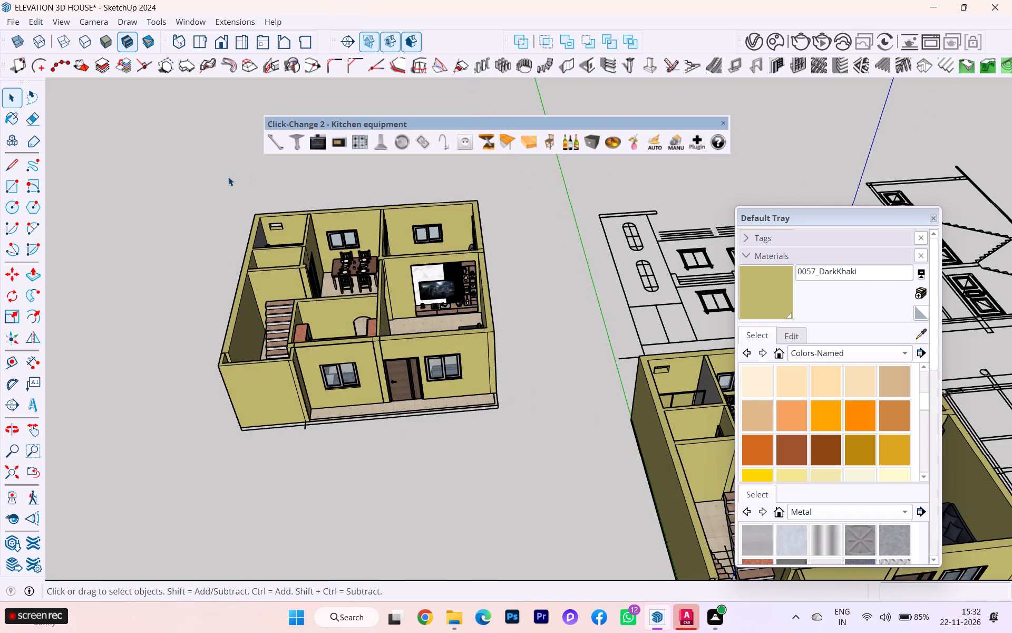
# Select the whole copied house, make it a group, and clear the selection.
pyautogui.moveTo(228, 177); pyautogui.dragTo(514, 474)
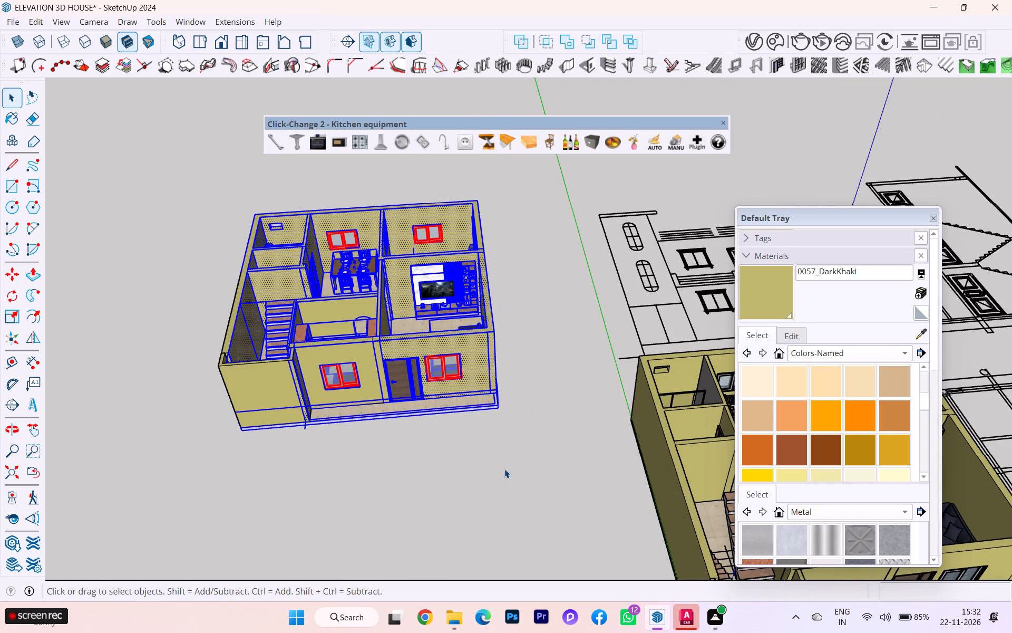
pyautogui.moveTo(198, 172); pyautogui.dragTo(529, 504)
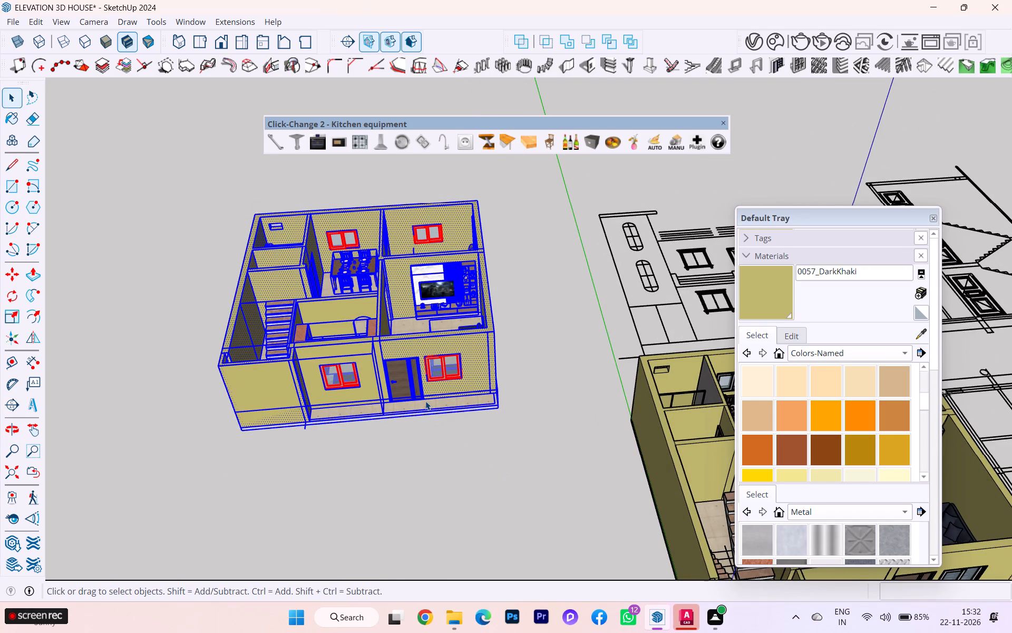
pyautogui.rightClick(369, 386)
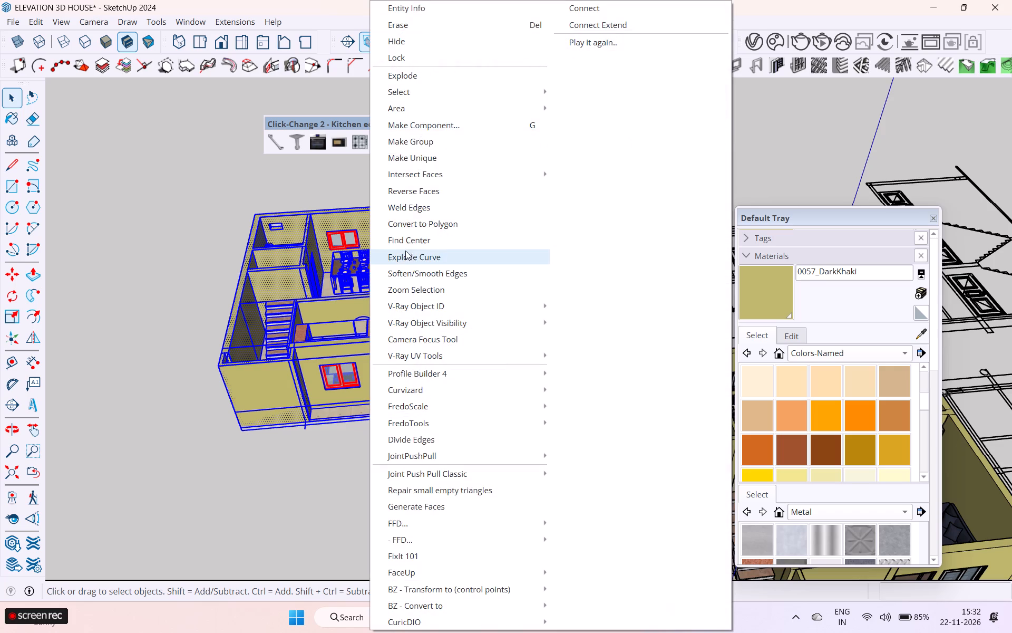
pyautogui.click(416, 146)
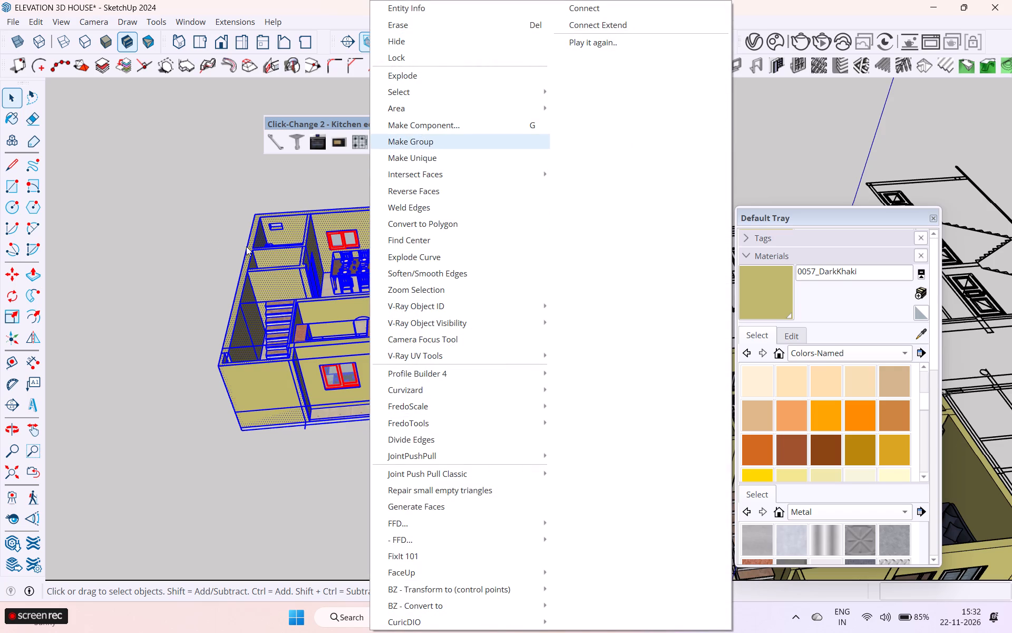
pyautogui.click(195, 248)
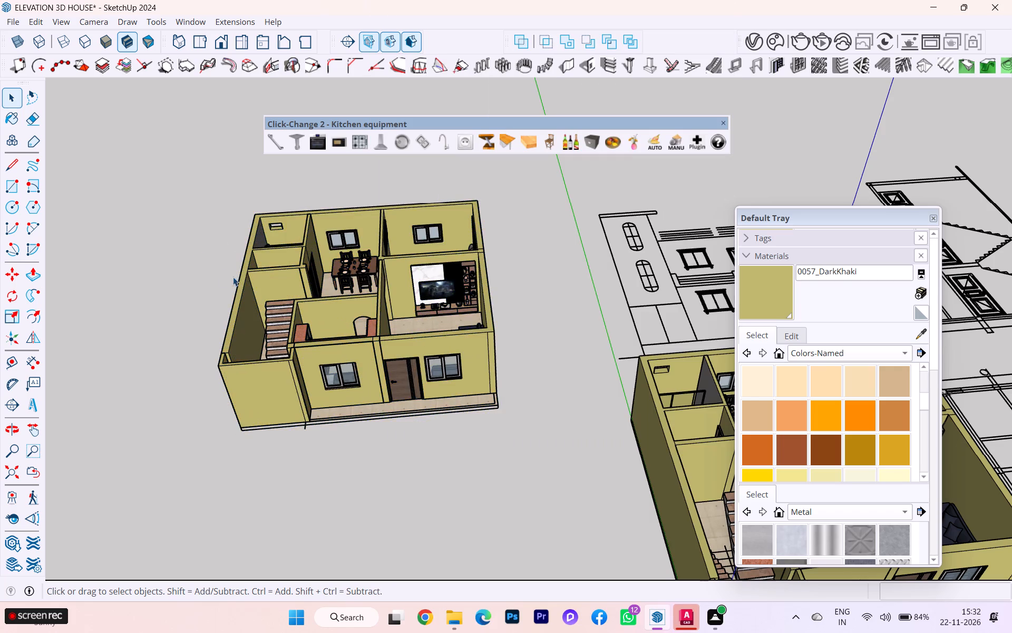
# Move the copied house group by its front porch-slab corner onto the top front wall corner of the original house.
pyautogui.scroll(-6, 292, 298)
pyautogui.scroll(1, 344, 346)
pyautogui.scroll(-1, 397, 373)
pyautogui.scroll(3, 499, 451)
pyautogui.scroll(-1, 500, 452)
pyautogui.scroll(1, 615, 474)
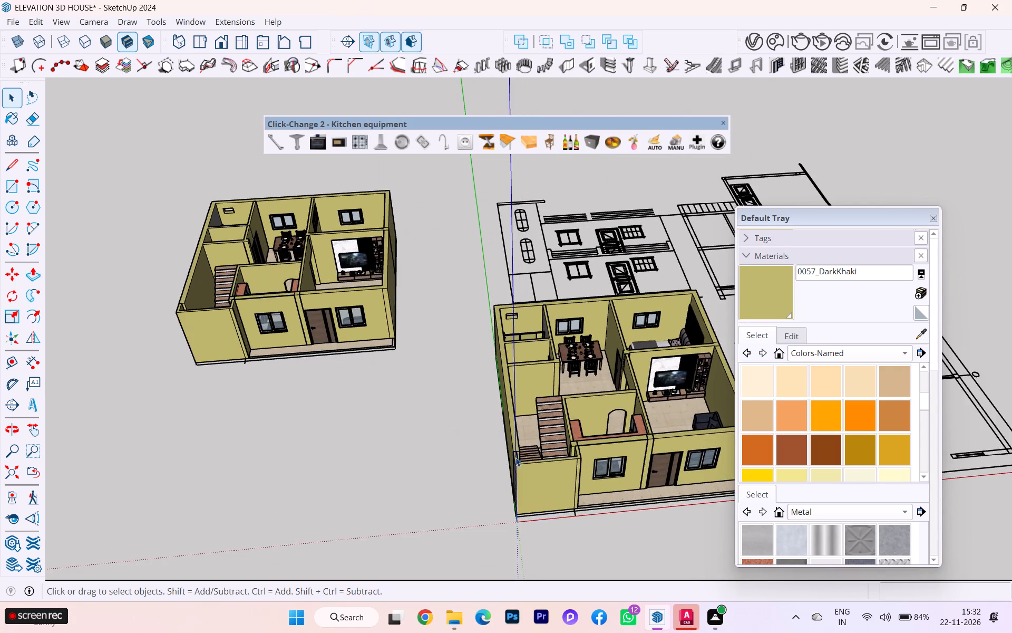
pyautogui.scroll(2, 508, 454)
pyautogui.click(300, 287)
pyautogui.moveTo(387, 332); pyautogui.dragTo(136, 314, button='middle')
pyautogui.press('m')
pyautogui.scroll(3, 357, 246)
pyautogui.click(391, 255)
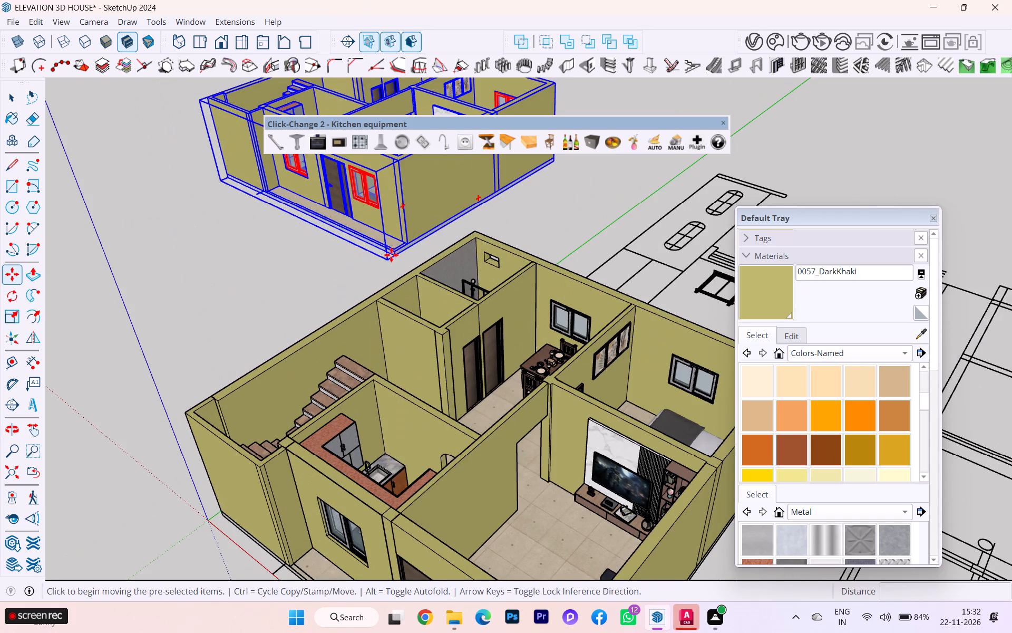
pyautogui.scroll(-6, 366, 212)
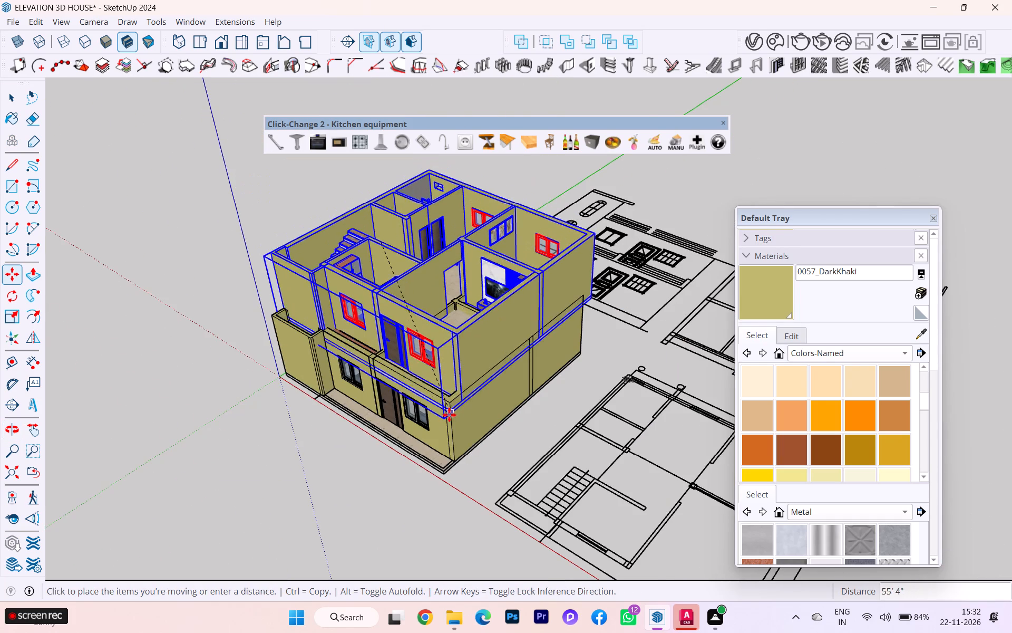
pyautogui.scroll(6, 449, 415)
pyautogui.scroll(-2, 436, 393)
pyautogui.scroll(18, 436, 393)
pyautogui.scroll(-1, 462, 413)
pyautogui.scroll(4, 462, 413)
pyautogui.click(458, 390)
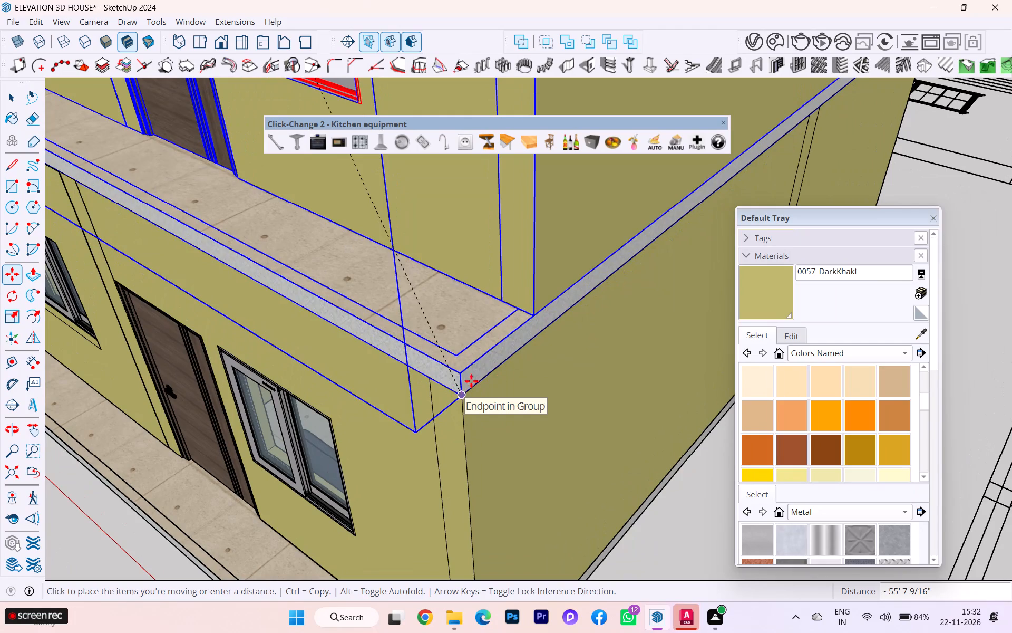
# Move the upper house about 2' forward along the green axis, aligning its rear bottom corner with the ground floor's top rear corner.
pyautogui.scroll(-10, 505, 374)
pyautogui.scroll(-3, 316, 372)
pyautogui.scroll(1, 320, 369)
pyautogui.scroll(-1, 323, 370)
pyautogui.scroll(1, 334, 377)
pyautogui.scroll(-1, 339, 380)
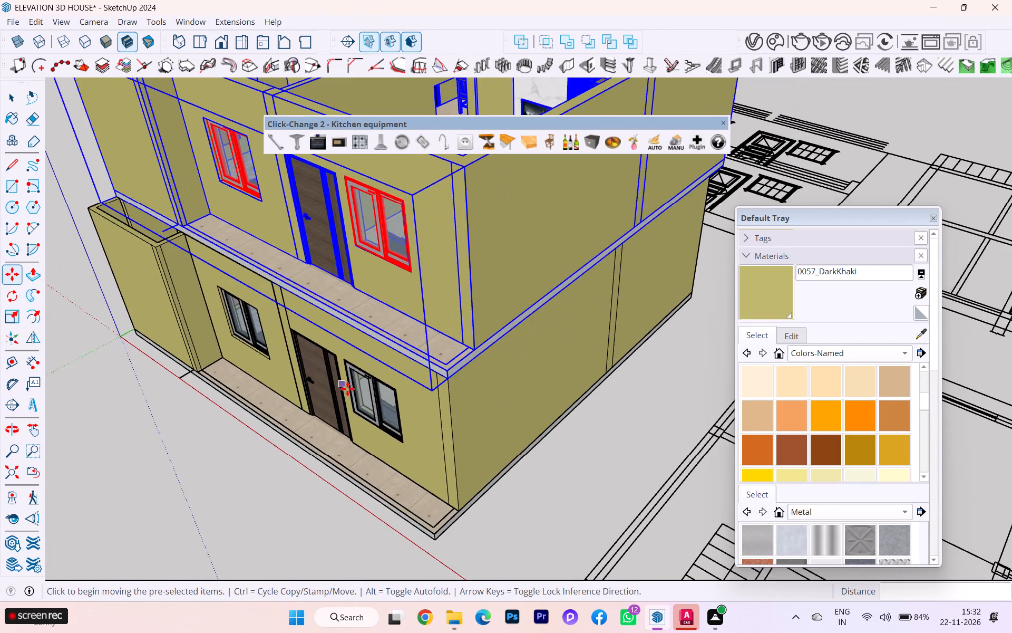
pyautogui.scroll(-2, 347, 389)
pyautogui.moveTo(325, 378); pyautogui.dragTo(0, 353, button='middle')
pyautogui.scroll(3, 593, 152)
pyautogui.scroll(-2, 566, 276)
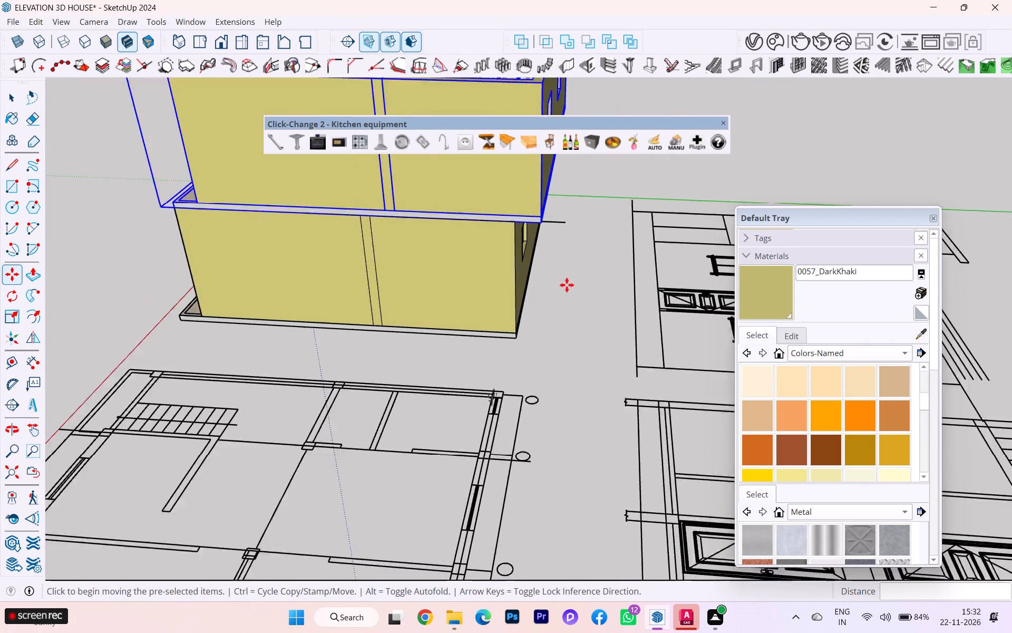
pyautogui.scroll(-1, 567, 285)
pyautogui.moveTo(567, 286); pyautogui.dragTo(577, 311, button='middle')
pyautogui.scroll(4, 546, 222)
pyautogui.scroll(-1, 546, 221)
pyautogui.scroll(3, 546, 221)
pyautogui.scroll(-1, 546, 221)
pyautogui.scroll(7, 546, 221)
pyautogui.scroll(-2, 552, 249)
pyautogui.scroll(2, 552, 249)
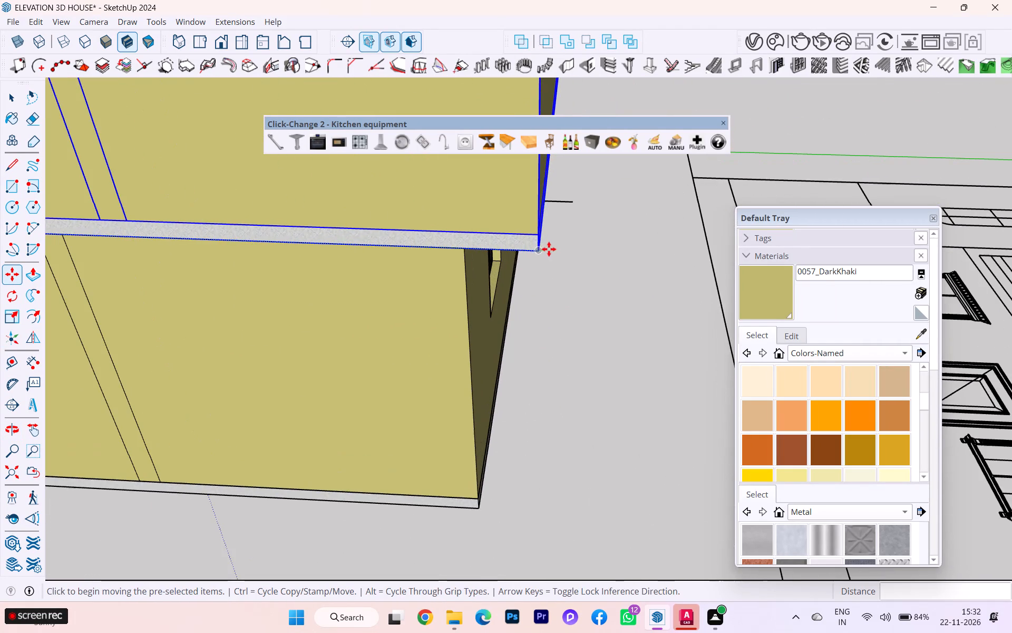
pyautogui.click(538, 252)
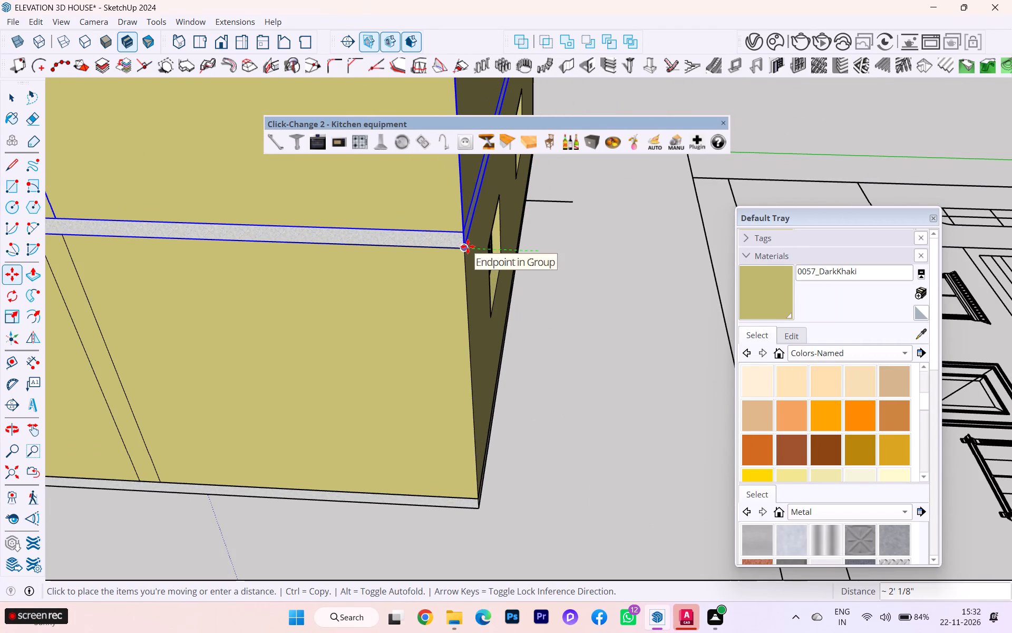
pyautogui.click(468, 246)
# Examine the alignment of the two stacked floors from the side and from a distance, and clear the selection.
pyautogui.scroll(-13, 553, 287)
pyautogui.scroll(2, 560, 295)
pyautogui.scroll(-5, 560, 295)
pyautogui.scroll(2, 561, 300)
pyautogui.scroll(-1, 561, 300)
pyautogui.scroll(1, 561, 300)
pyautogui.scroll(-2, 554, 308)
pyautogui.scroll(3, 553, 309)
pyautogui.scroll(-2, 483, 308)
pyautogui.moveTo(488, 298); pyautogui.dragTo(674, 227, button='middle')
pyautogui.scroll(-5, 465, 291)
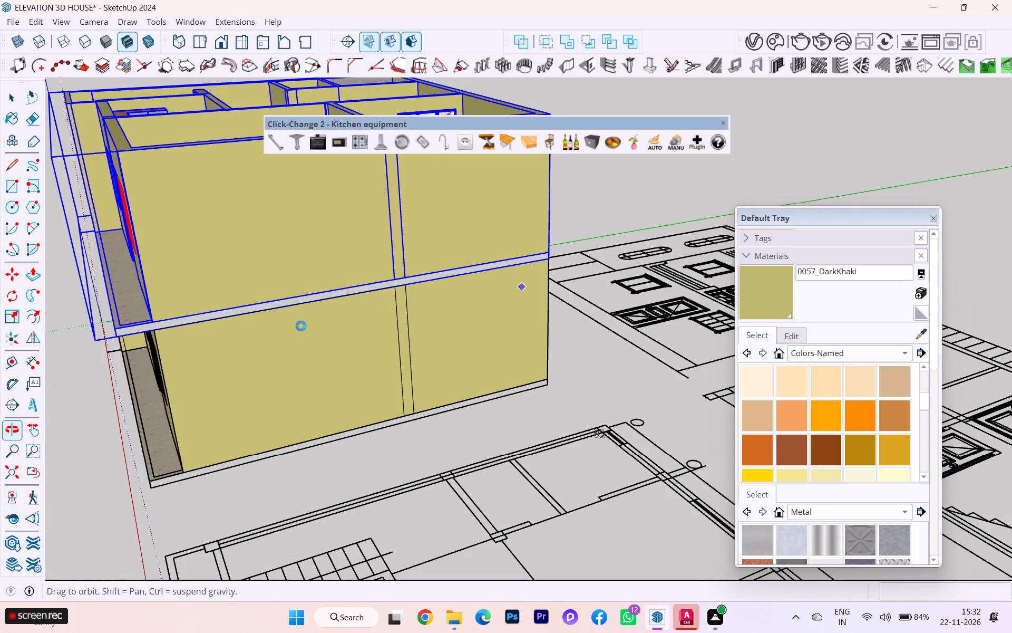
pyautogui.moveTo(305, 326); pyautogui.dragTo(482, 306, button='middle')
pyautogui.scroll(-1, 424, 316)
pyautogui.scroll(1, 424, 316)
pyautogui.scroll(-4, 424, 316)
pyautogui.scroll(1, 424, 313)
pyautogui.scroll(-2, 424, 313)
pyautogui.scroll(1, 424, 313)
pyautogui.scroll(-6, 424, 313)
pyautogui.scroll(1, 425, 318)
pyautogui.scroll(-13, 425, 318)
pyautogui.scroll(-2, 511, 303)
pyautogui.scroll(2, 511, 303)
pyautogui.scroll(-5, 511, 303)
pyautogui.scroll(1, 518, 304)
pyautogui.scroll(-2, 518, 304)
pyautogui.scroll(1, 507, 314)
pyautogui.scroll(-2, 507, 314)
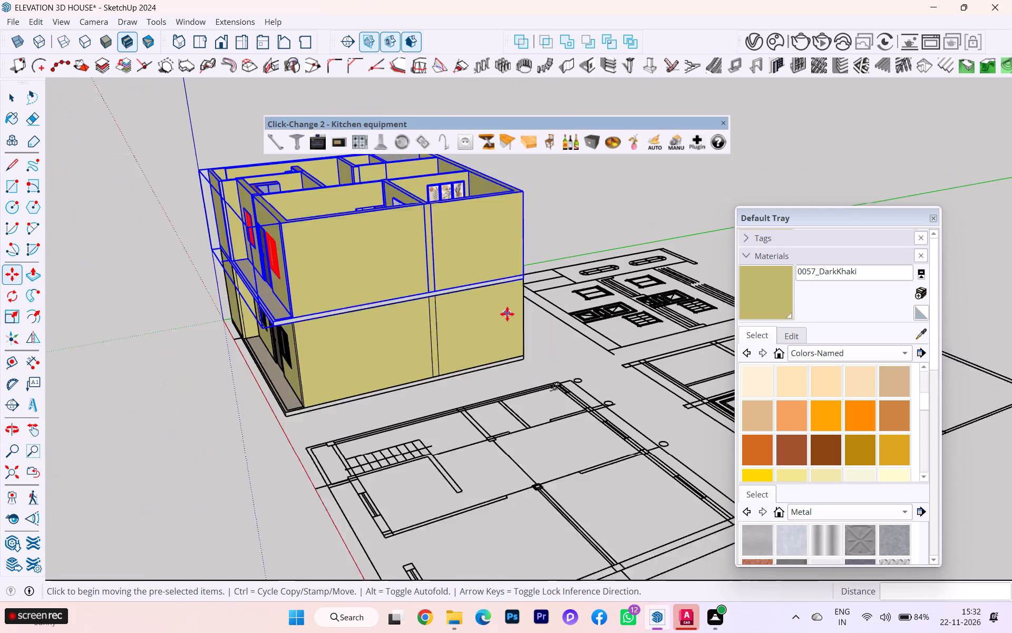
pyautogui.scroll(-2, 507, 314)
pyautogui.scroll(1, 507, 314)
pyautogui.scroll(-5, 507, 314)
pyautogui.moveTo(346, 320); pyautogui.dragTo(588, 335, button='middle')
pyautogui.scroll(-3, 387, 332)
pyautogui.moveTo(353, 338); pyautogui.dragTo(396, 339, button='middle')
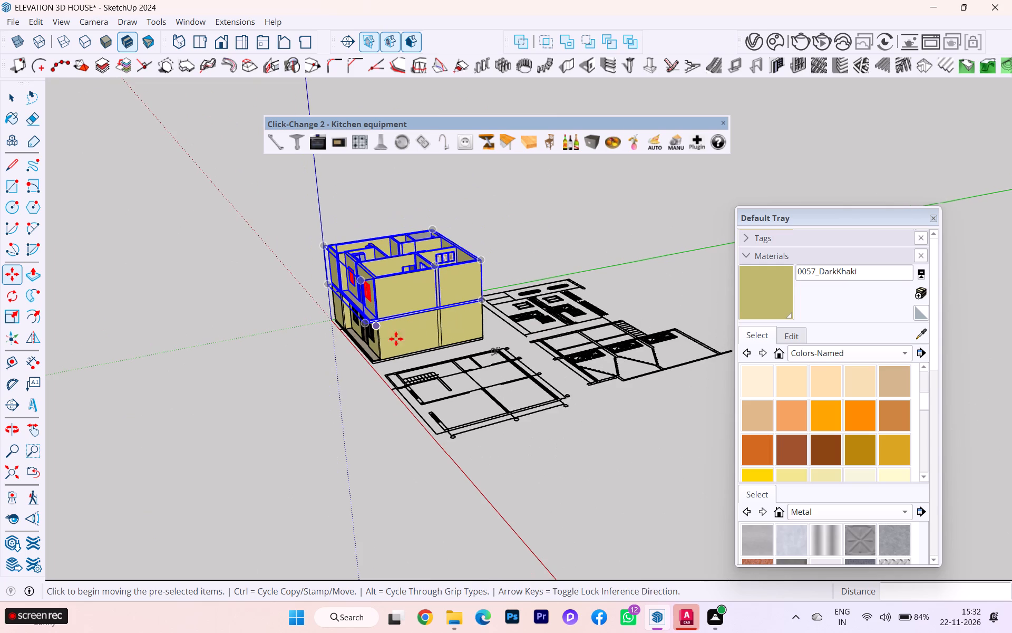
pyautogui.moveTo(396, 339); pyautogui.dragTo(536, 329, button='middle')
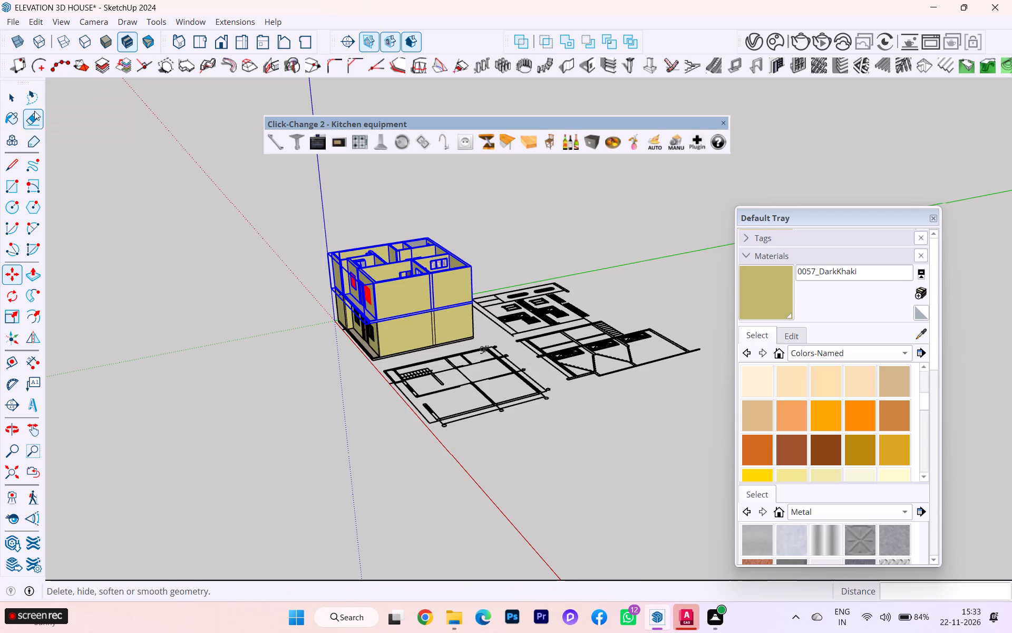
pyautogui.click(7, 99)
pyautogui.click(205, 218)
# Open the upper house group and delete the stray edge hanging below its front slab beside the porch.
pyautogui.scroll(2, 256, 363)
pyautogui.scroll(-2, 257, 365)
pyautogui.scroll(7, 257, 365)
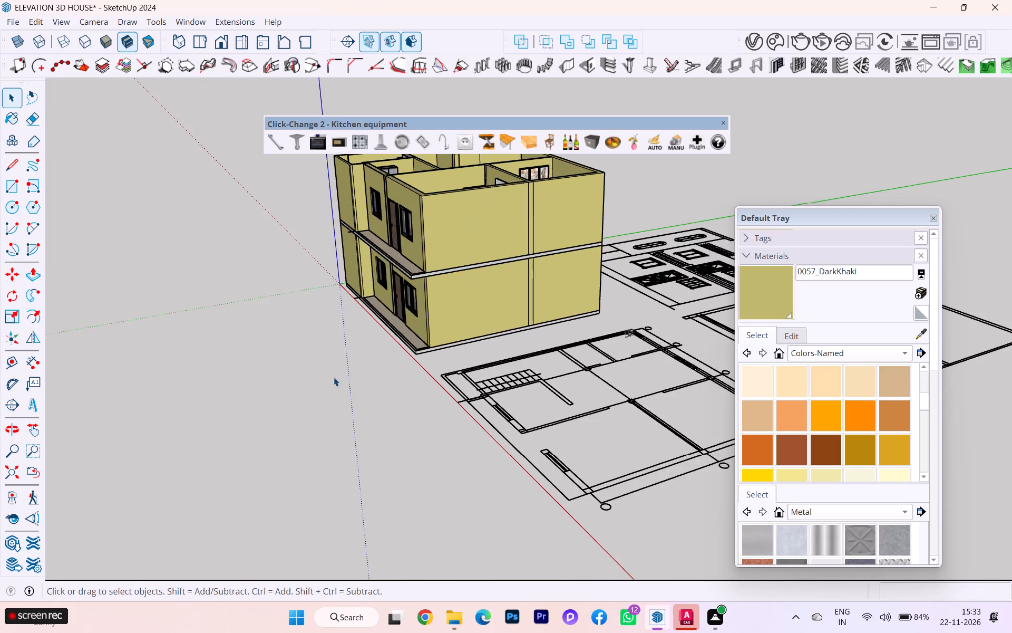
pyautogui.moveTo(321, 379); pyautogui.dragTo(660, 443, button='middle')
pyautogui.scroll(-1, 343, 400)
pyautogui.scroll(2, 437, 389)
pyautogui.scroll(-1, 389, 378)
pyautogui.scroll(7, 389, 378)
pyautogui.scroll(-1, 306, 361)
pyautogui.moveTo(306, 361); pyautogui.dragTo(425, 397, button='middle')
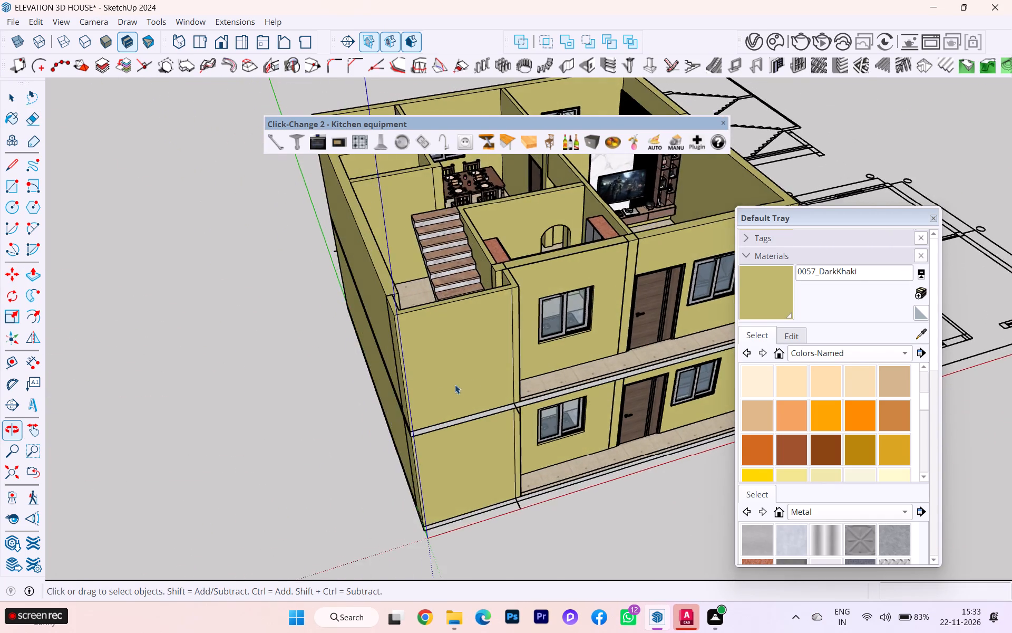
pyautogui.scroll(7, 595, 386)
pyautogui.click(452, 423)
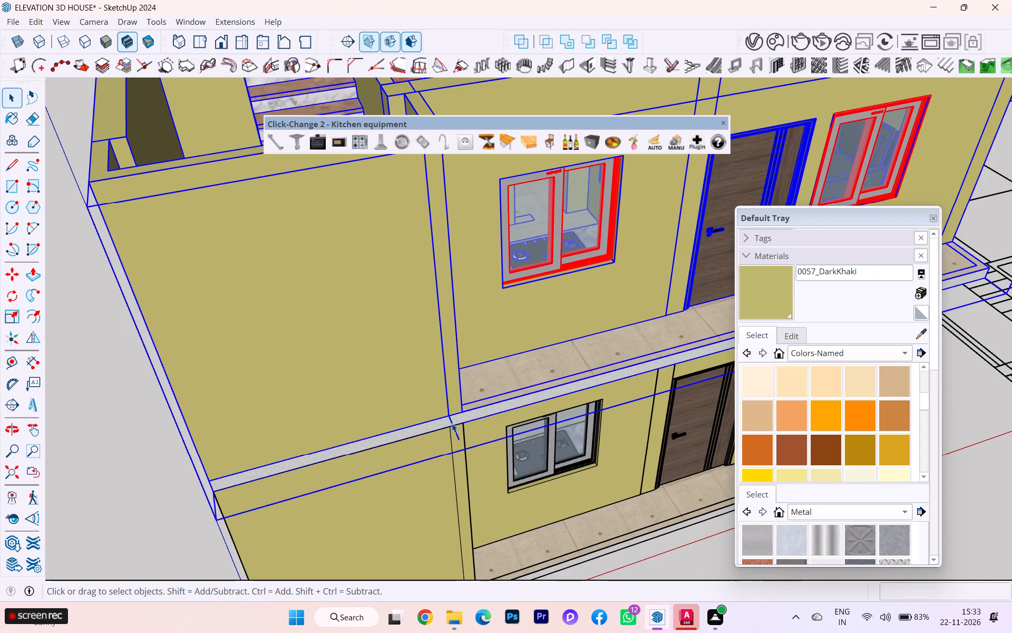
pyautogui.doubleClick(453, 426)
pyautogui.click(455, 430)
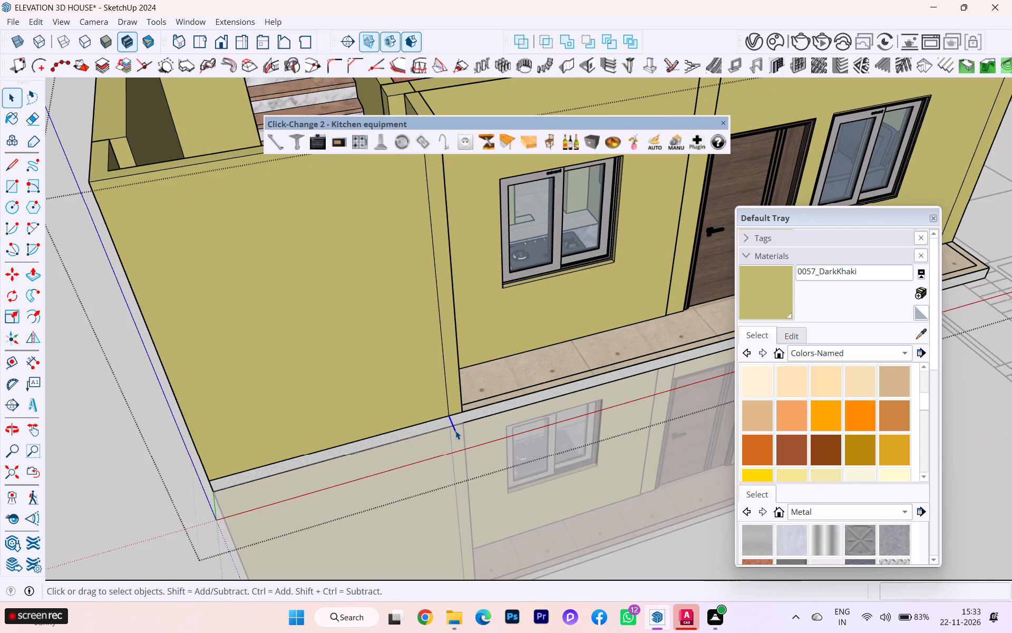
pyautogui.scroll(4, 455, 431)
pyautogui.press('Delete')
pyautogui.press('Delete')
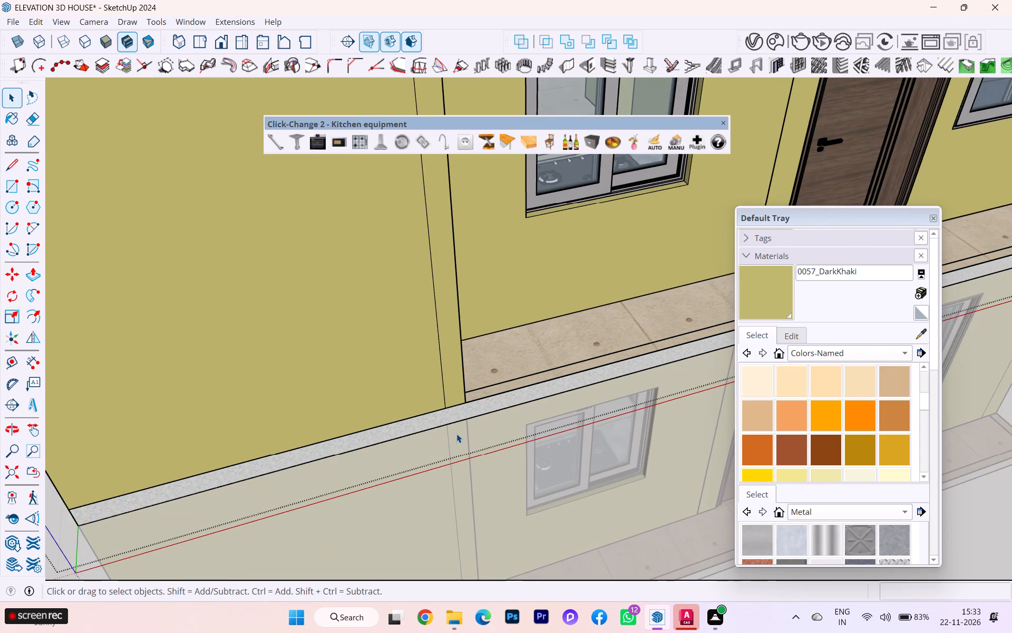
# Examine the upper floor's rooms and staircase from above, and close the group.
pyautogui.scroll(-6, 492, 422)
pyautogui.scroll(4, 504, 413)
pyautogui.scroll(-2, 504, 413)
pyautogui.scroll(5, 509, 413)
pyautogui.scroll(-5, 506, 422)
pyautogui.scroll(3, 479, 439)
pyautogui.scroll(-5, 479, 439)
pyautogui.scroll(1, 367, 391)
pyautogui.scroll(-1, 367, 391)
pyautogui.scroll(2, 365, 391)
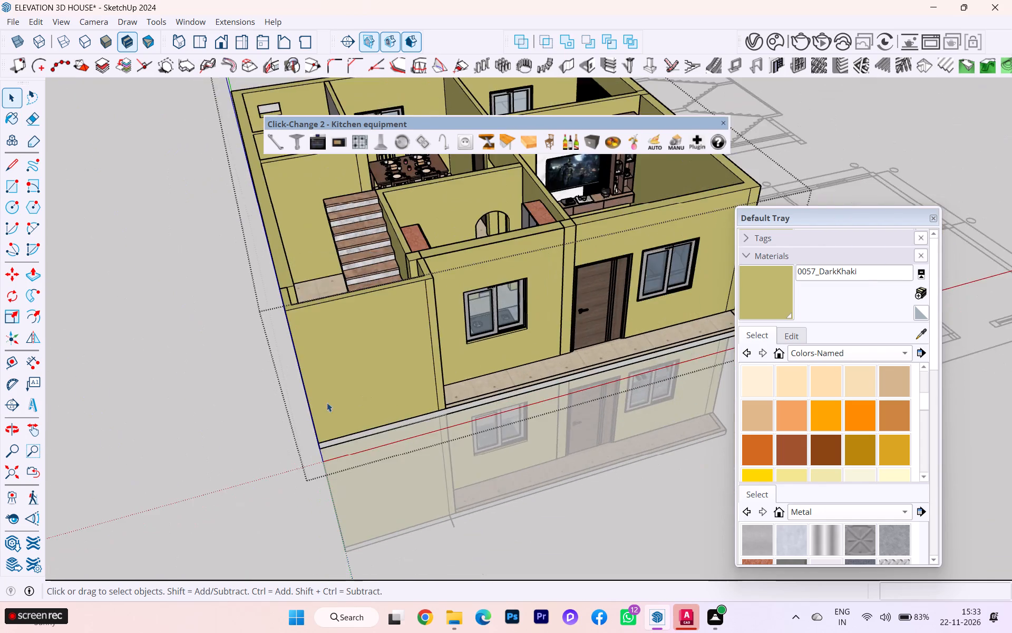
pyautogui.scroll(-4, 305, 399)
pyautogui.moveTo(328, 410); pyautogui.dragTo(488, 524, button='middle')
pyautogui.scroll(-5, 404, 416)
pyautogui.scroll(3, 565, 513)
pyautogui.scroll(-1, 571, 516)
pyautogui.scroll(4, 572, 517)
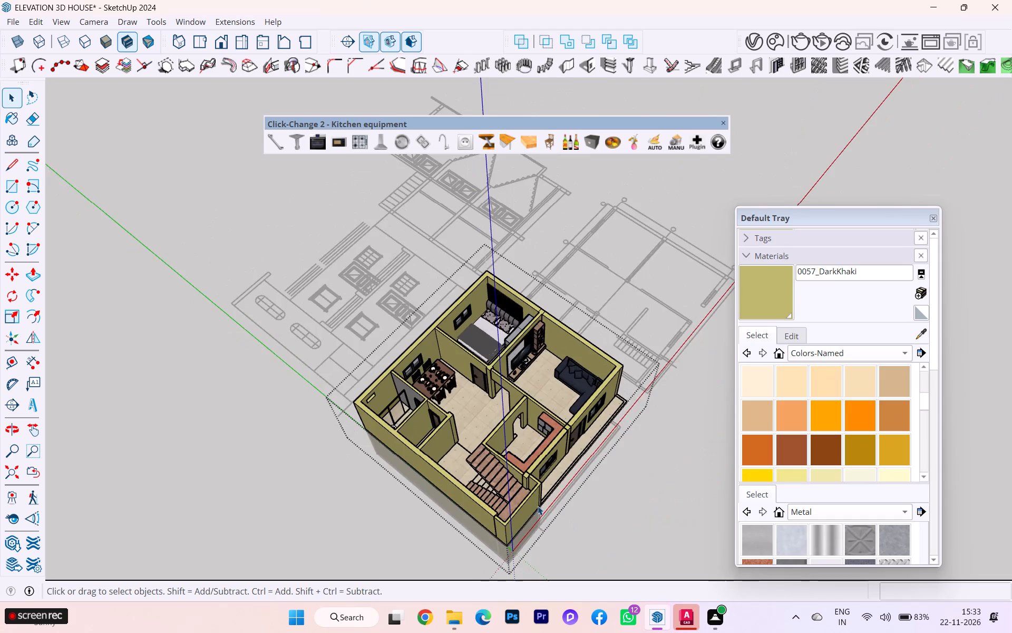
pyautogui.scroll(11, 538, 506)
pyautogui.scroll(-2, 516, 500)
pyautogui.scroll(8, 477, 483)
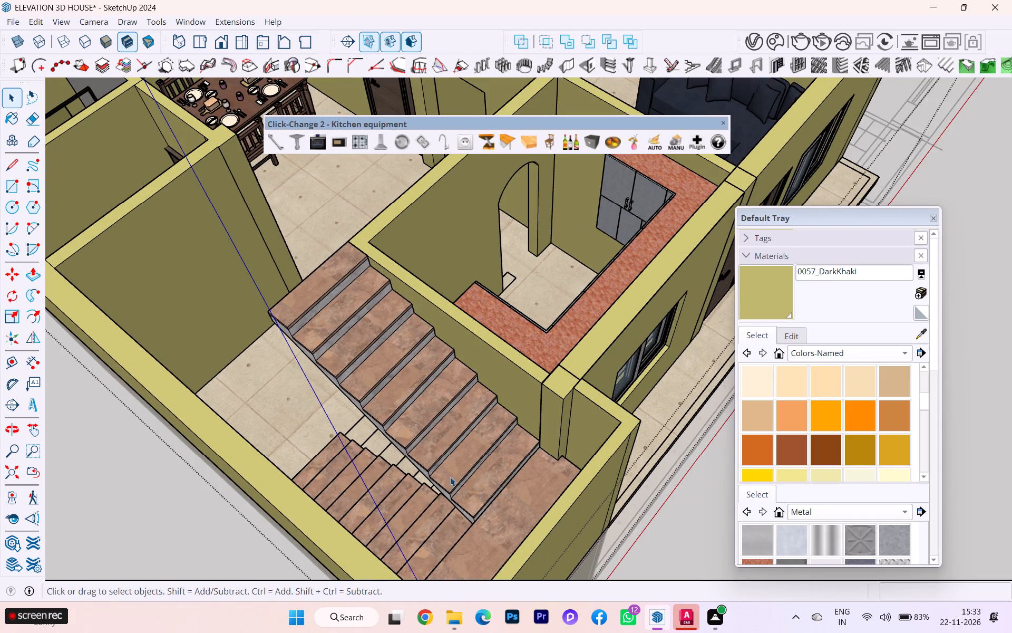
pyautogui.scroll(-1, 447, 475)
pyautogui.moveTo(441, 473); pyautogui.dragTo(515, 447, button='middle')
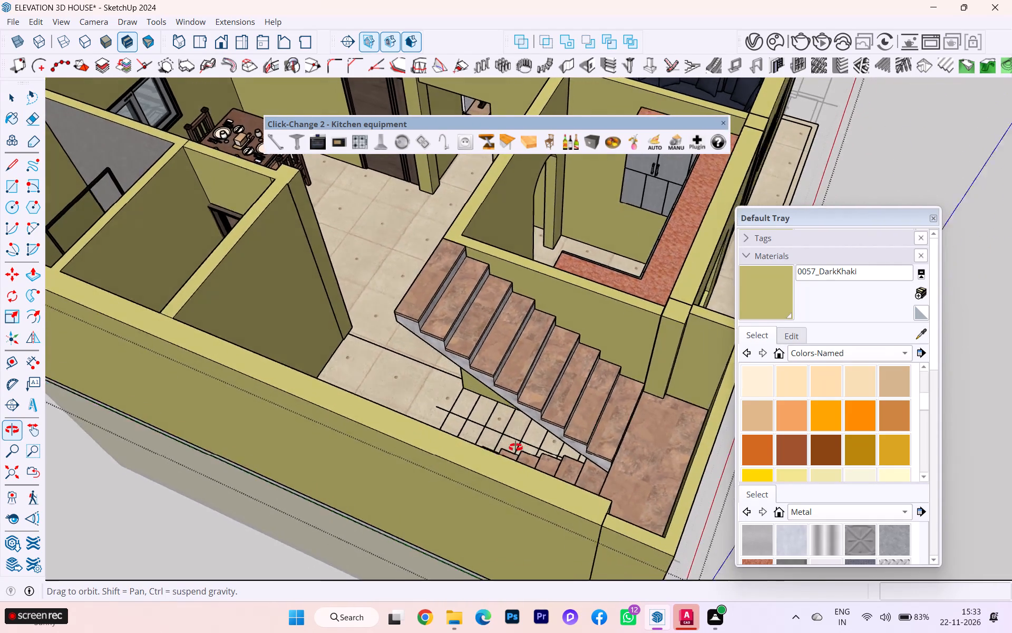
pyautogui.moveTo(515, 447); pyautogui.dragTo(328, 458, button='middle')
pyautogui.scroll(-5, 312, 407)
pyautogui.moveTo(318, 404); pyautogui.dragTo(424, 417, button='middle')
pyautogui.scroll(-3, 428, 415)
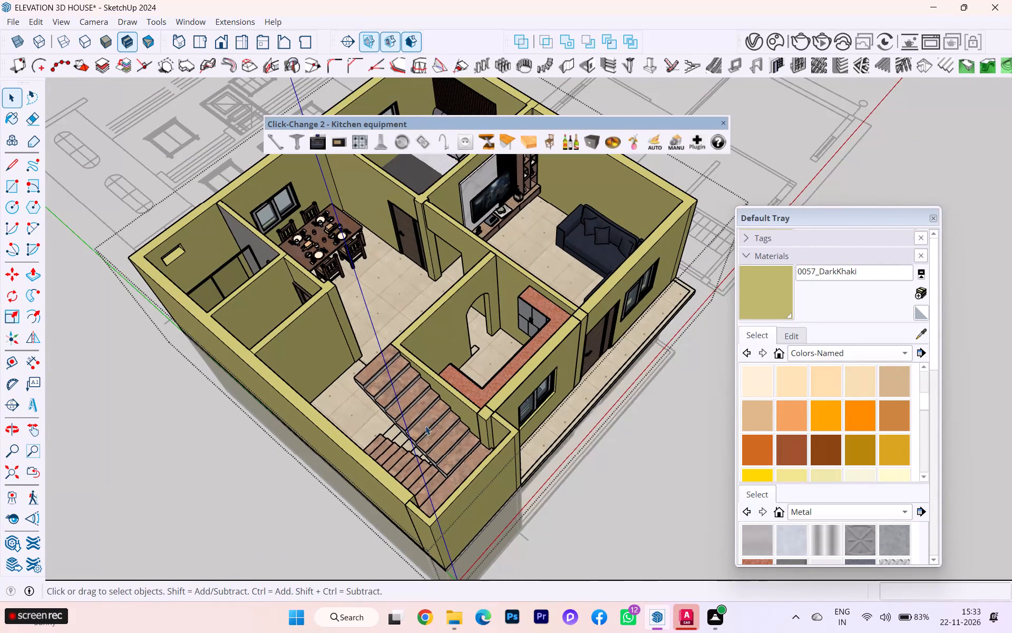
pyautogui.click(425, 436)
pyautogui.scroll(-1, 432, 443)
pyautogui.moveTo(430, 443); pyautogui.dragTo(334, 397, button='middle')
pyautogui.click(186, 444)
# Examine the two-storey house's front elevation and the upper floor's front corner.
pyautogui.scroll(-3, 347, 416)
pyautogui.scroll(1, 348, 416)
pyautogui.scroll(-2, 348, 416)
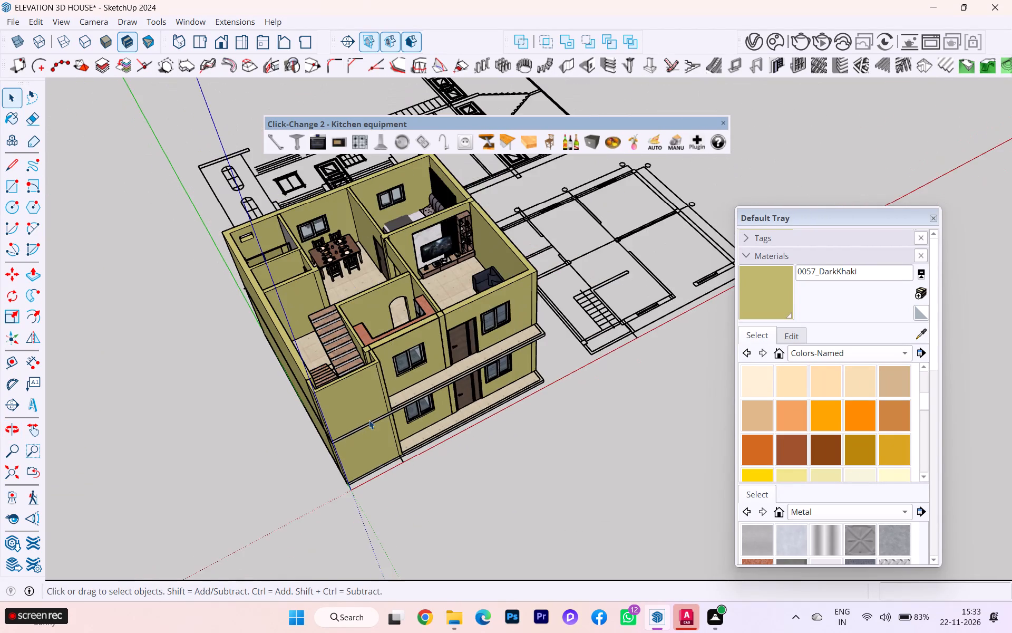
pyautogui.moveTo(333, 364); pyautogui.dragTo(183, 175, button='middle')
pyautogui.scroll(-5, 458, 349)
pyautogui.scroll(2, 411, 203)
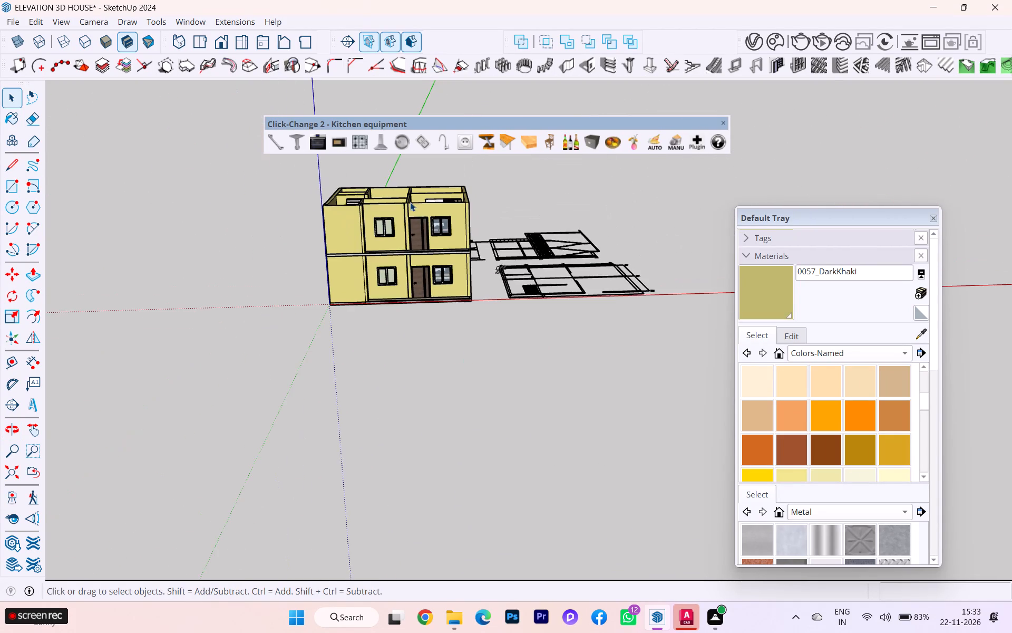
pyautogui.scroll(10, 410, 202)
pyautogui.scroll(-1, 410, 202)
pyautogui.scroll(1, 410, 202)
pyautogui.scroll(-2, 410, 202)
pyautogui.scroll(8, 410, 202)
pyautogui.scroll(-1, 436, 203)
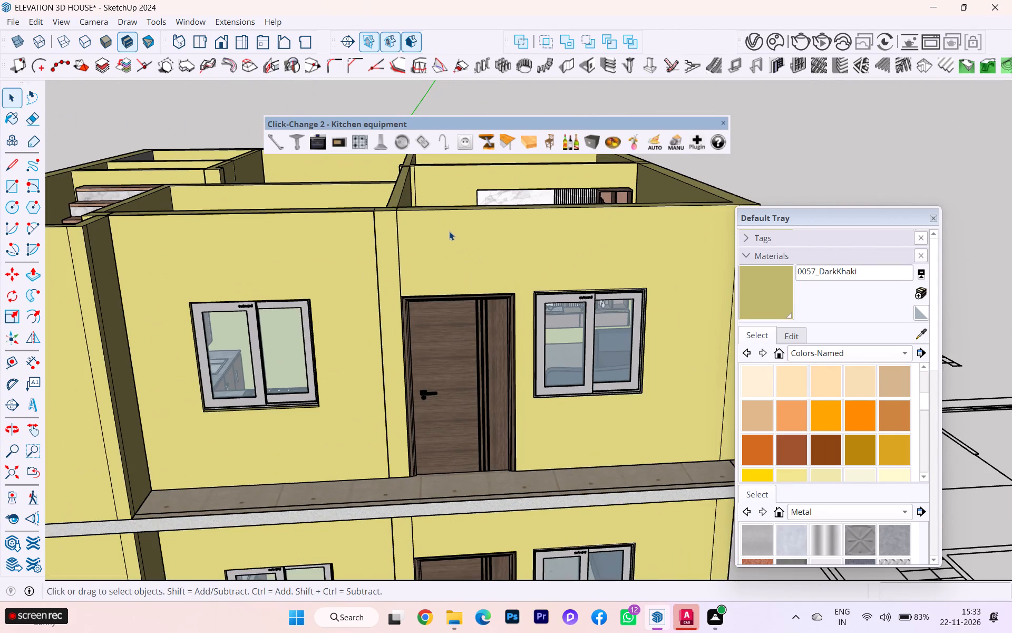
pyautogui.moveTo(420, 340); pyautogui.dragTo(268, 364, button='middle')
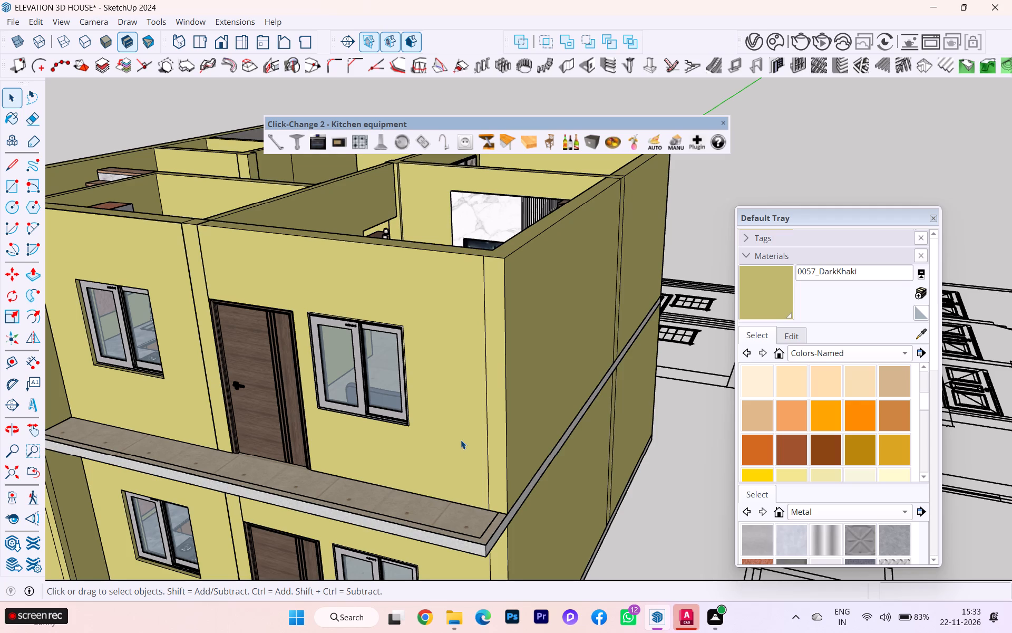
# Examine the upper floor's furnished rooms and the two-storey front elevation from above and from a distance.
pyautogui.scroll(-4, 799, 396)
pyautogui.scroll(4, 800, 397)
pyautogui.scroll(-1, 800, 395)
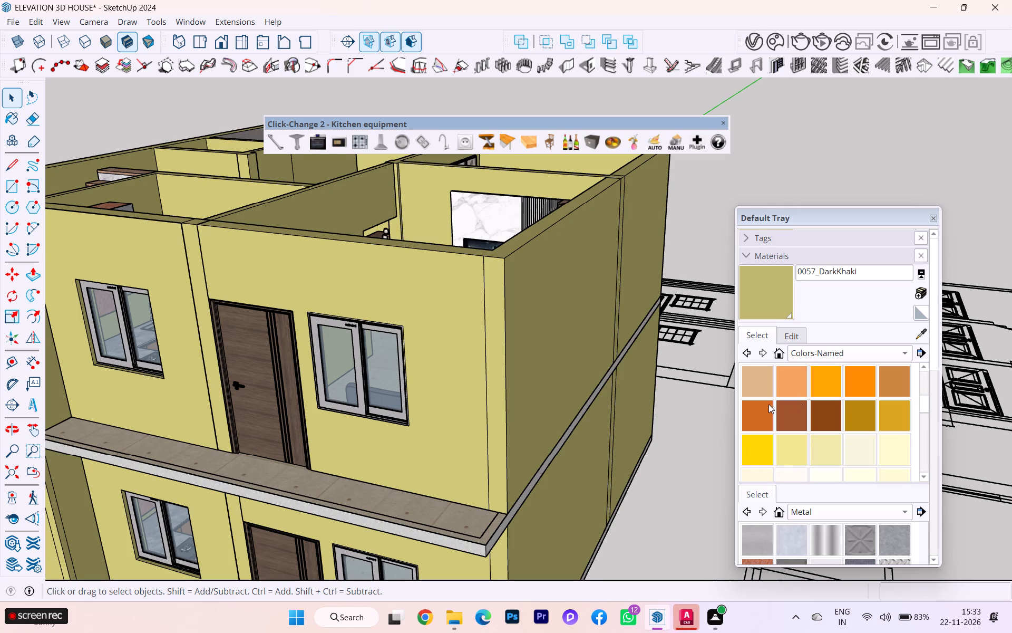
pyautogui.scroll(-4, 434, 370)
pyautogui.scroll(-1, 510, 352)
pyautogui.scroll(2, 510, 352)
pyautogui.scroll(-5, 510, 352)
pyautogui.moveTo(491, 353); pyautogui.dragTo(645, 402, button='middle')
pyautogui.scroll(-5, 464, 338)
pyautogui.moveTo(462, 346); pyautogui.dragTo(450, 447, button='middle')
pyautogui.scroll(1, 452, 411)
pyautogui.scroll(-1, 452, 411)
pyautogui.scroll(4, 452, 410)
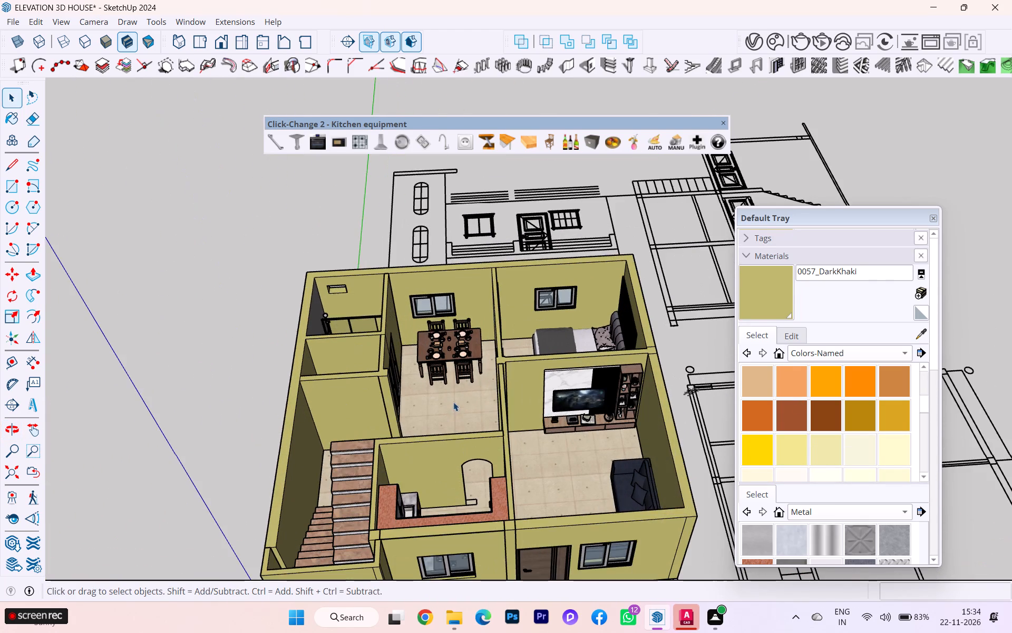
pyautogui.scroll(2, 437, 377)
pyautogui.scroll(-4, 341, 341)
pyautogui.scroll(-1, 591, 402)
pyautogui.moveTo(585, 401); pyautogui.dragTo(581, 503, button='middle')
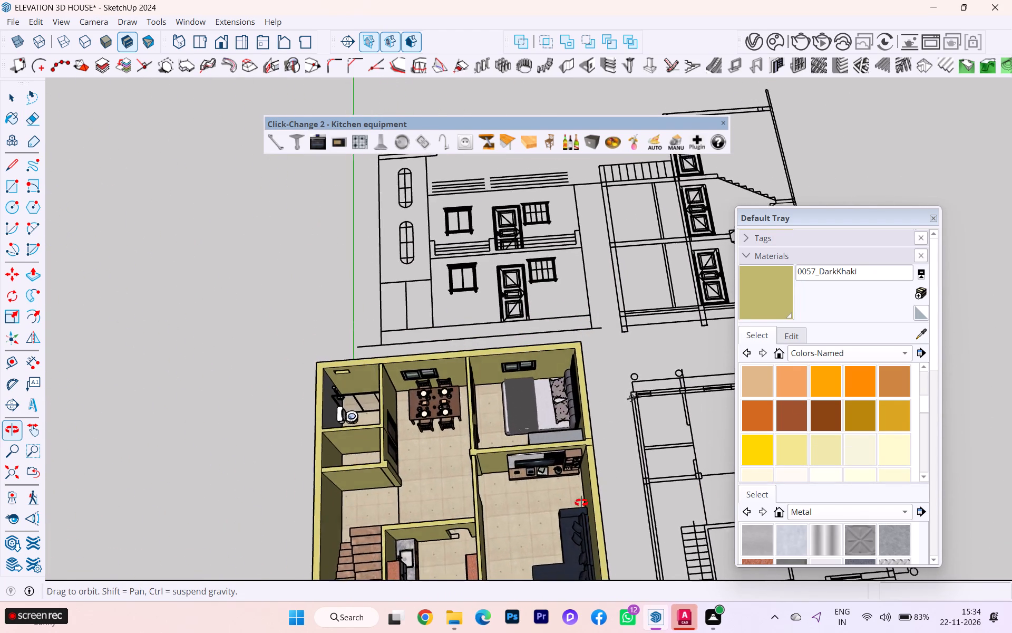
pyautogui.moveTo(581, 503); pyautogui.dragTo(562, 343, button='middle')
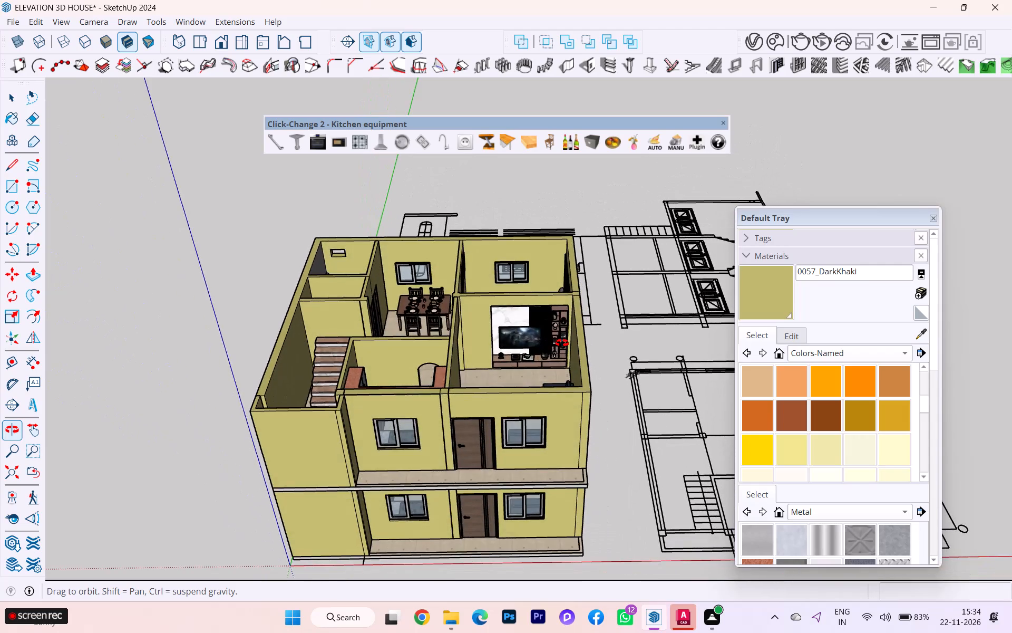
pyautogui.moveTo(562, 343); pyautogui.dragTo(556, 353, button='middle')
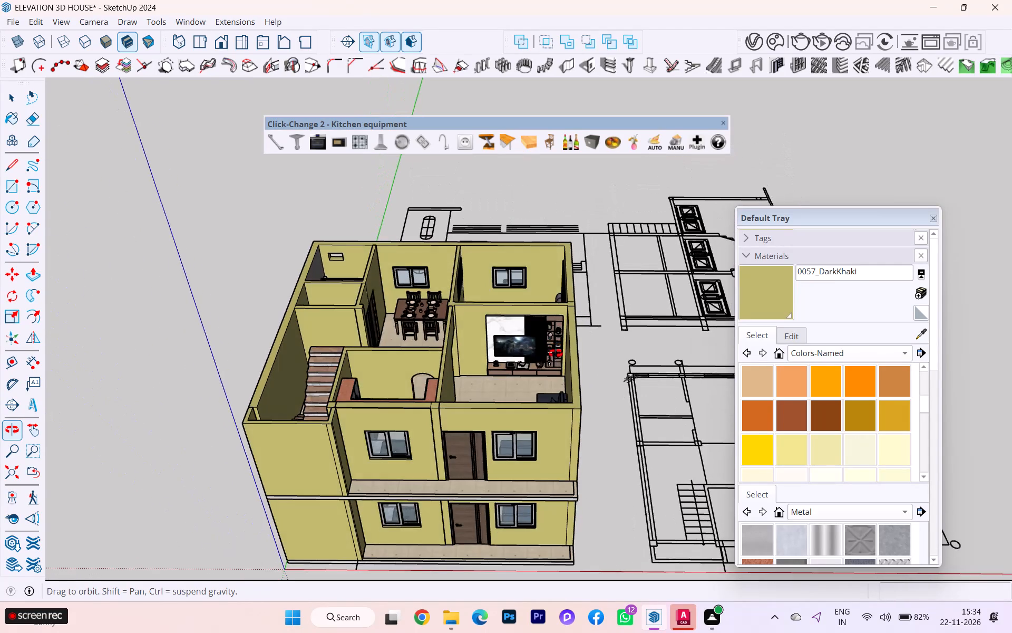
pyautogui.moveTo(556, 353); pyautogui.dragTo(656, 425, button='middle')
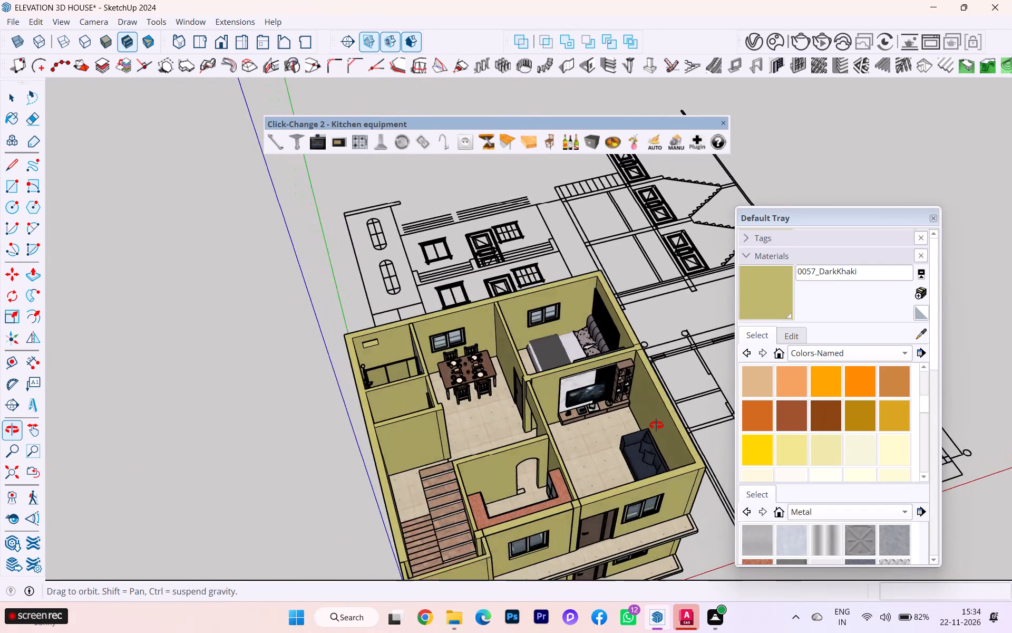
pyautogui.moveTo(656, 425); pyautogui.dragTo(566, 446, button='middle')
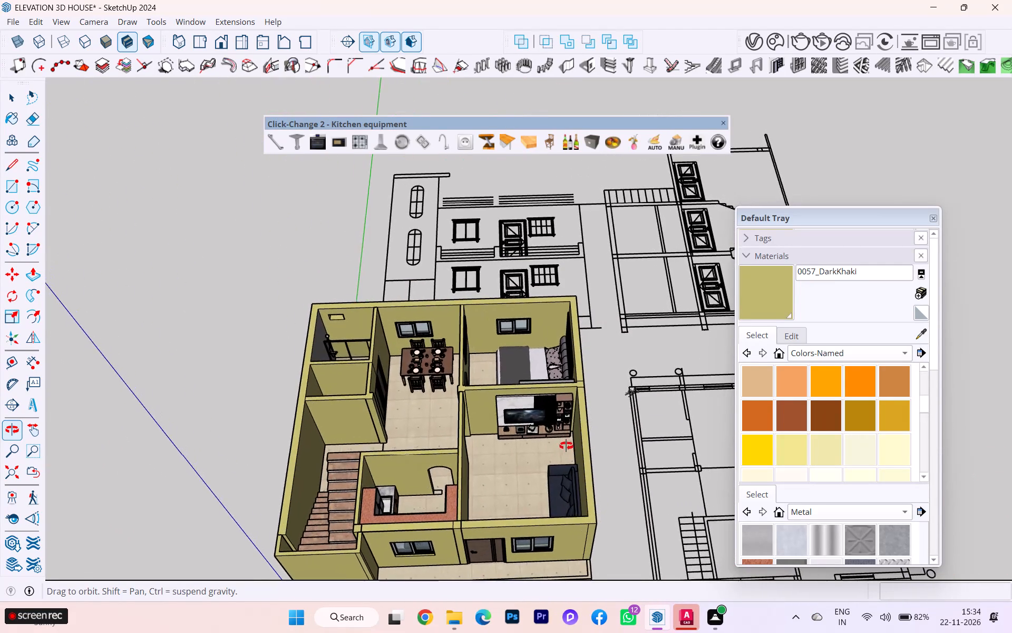
pyautogui.moveTo(566, 446); pyautogui.dragTo(564, 422, button='middle')
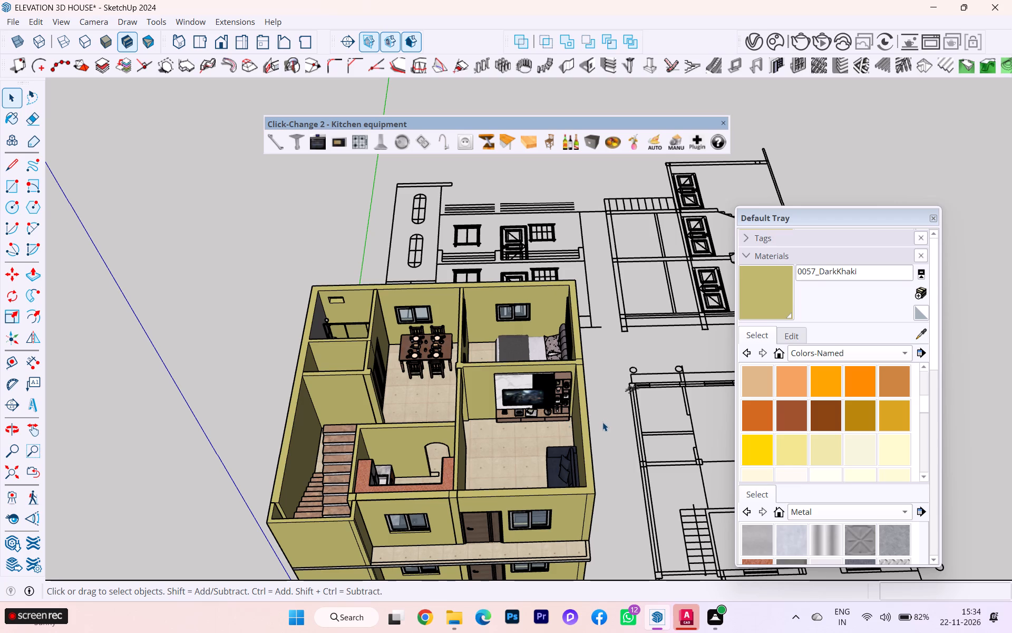
pyautogui.scroll(-4, 621, 462)
pyautogui.scroll(-3, 551, 400)
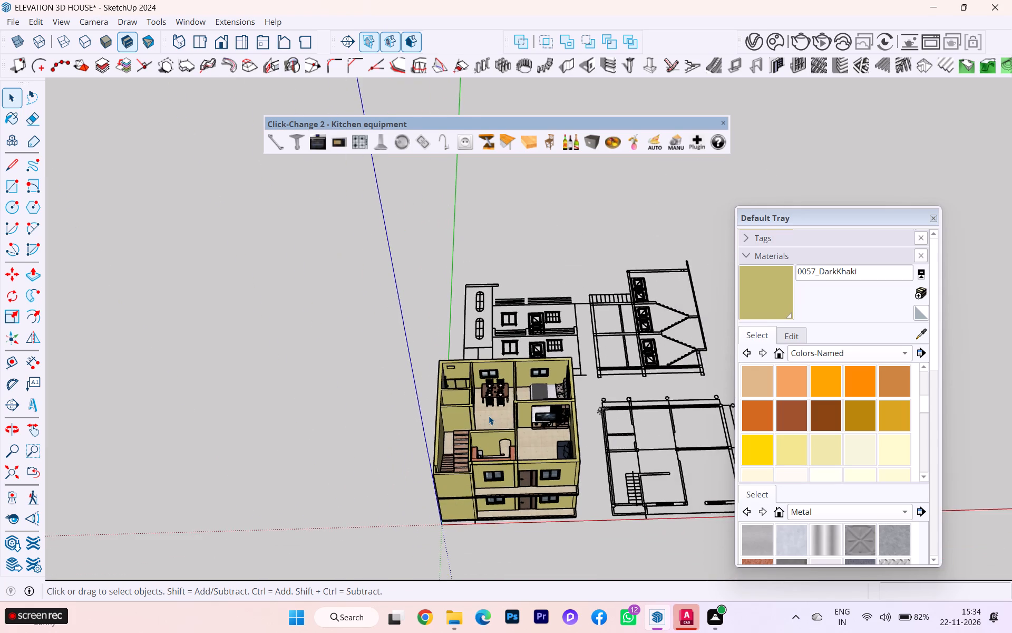
pyautogui.moveTo(489, 416); pyautogui.dragTo(465, 440, button='middle')
# Examine the upper floor's bathroom and dining area from above and the stacked front elevation, leaving nothing selected.
pyautogui.scroll(6, 480, 353)
pyautogui.scroll(-1, 441, 374)
pyautogui.scroll(7, 441, 375)
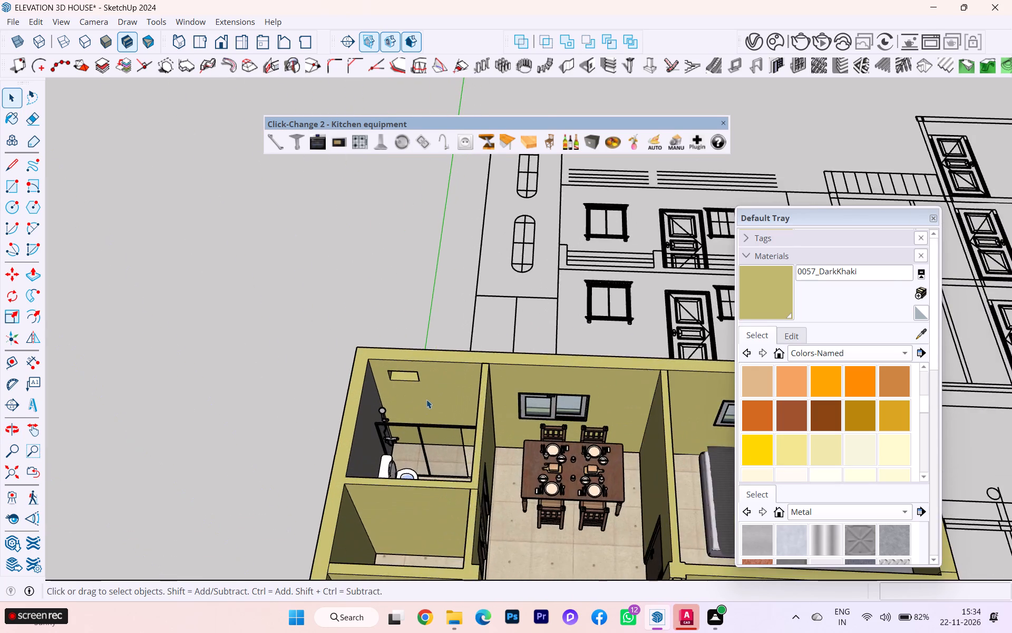
pyautogui.scroll(6, 426, 399)
pyautogui.scroll(-2, 310, 274)
pyautogui.scroll(1, 338, 392)
pyautogui.scroll(-3, 343, 371)
pyautogui.scroll(-1, 409, 378)
pyautogui.moveTo(403, 402); pyautogui.dragTo(387, 404, button='middle')
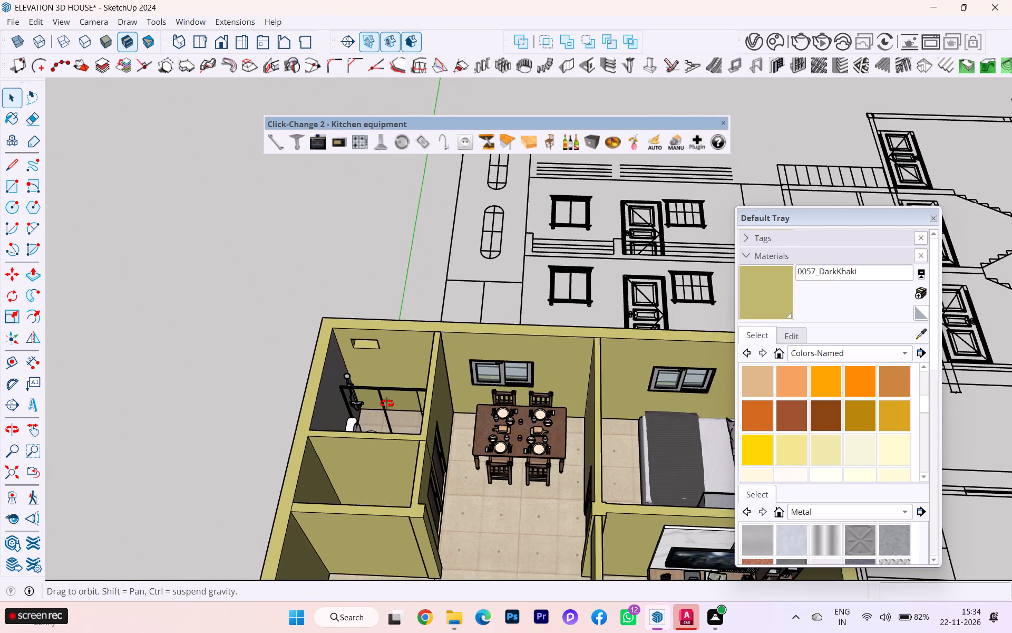
pyautogui.moveTo(387, 404); pyautogui.dragTo(268, 464, button='middle')
pyautogui.scroll(1, 259, 438)
pyautogui.click(259, 438)
pyautogui.scroll(3, 261, 436)
pyautogui.scroll(-1, 261, 435)
pyautogui.scroll(1, 261, 435)
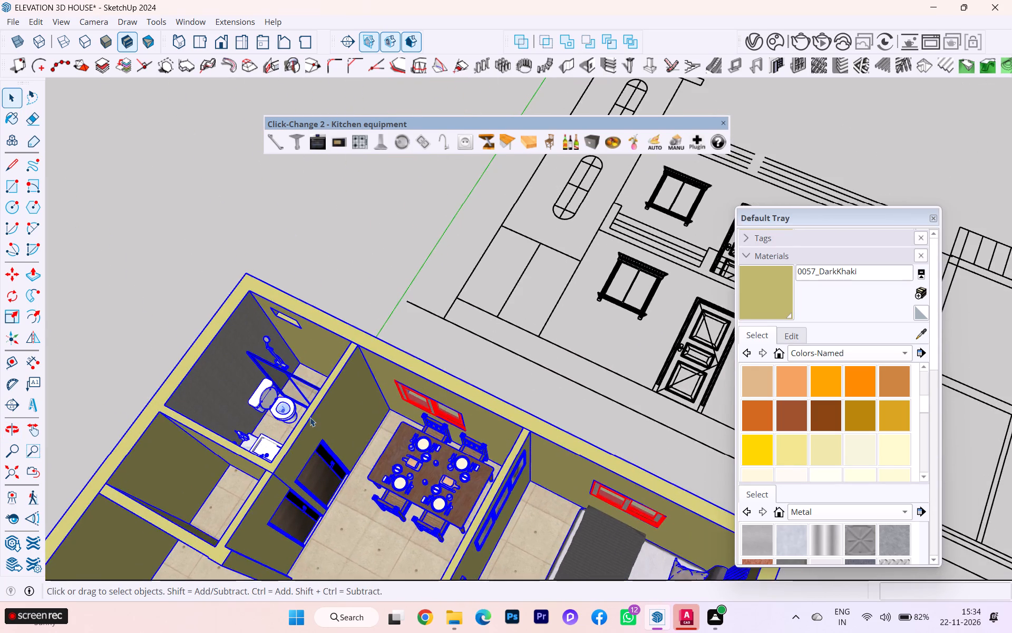
pyautogui.scroll(-5, 353, 395)
pyautogui.moveTo(366, 391); pyautogui.dragTo(439, 250, button='middle')
pyautogui.scroll(-2, 313, 299)
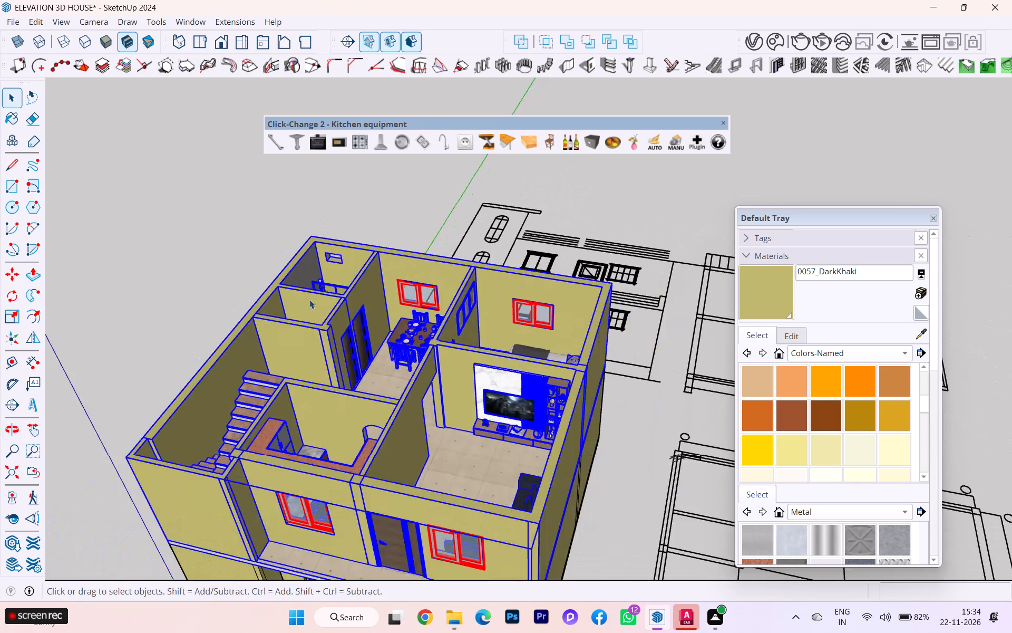
pyautogui.scroll(-2, 309, 300)
pyautogui.scroll(1, 312, 302)
pyautogui.scroll(-2, 312, 302)
pyautogui.moveTo(336, 391); pyautogui.dragTo(387, 316, button='middle')
pyautogui.scroll(-1, 336, 391)
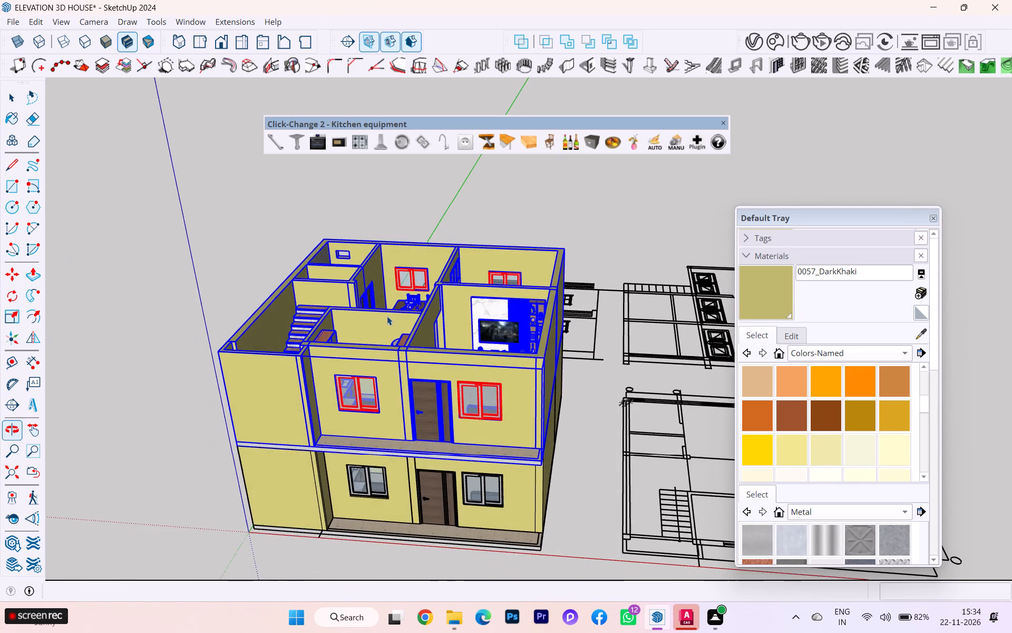
pyautogui.scroll(4, 356, 521)
pyautogui.moveTo(377, 494); pyautogui.dragTo(448, 456, button='middle')
pyautogui.click(165, 461)
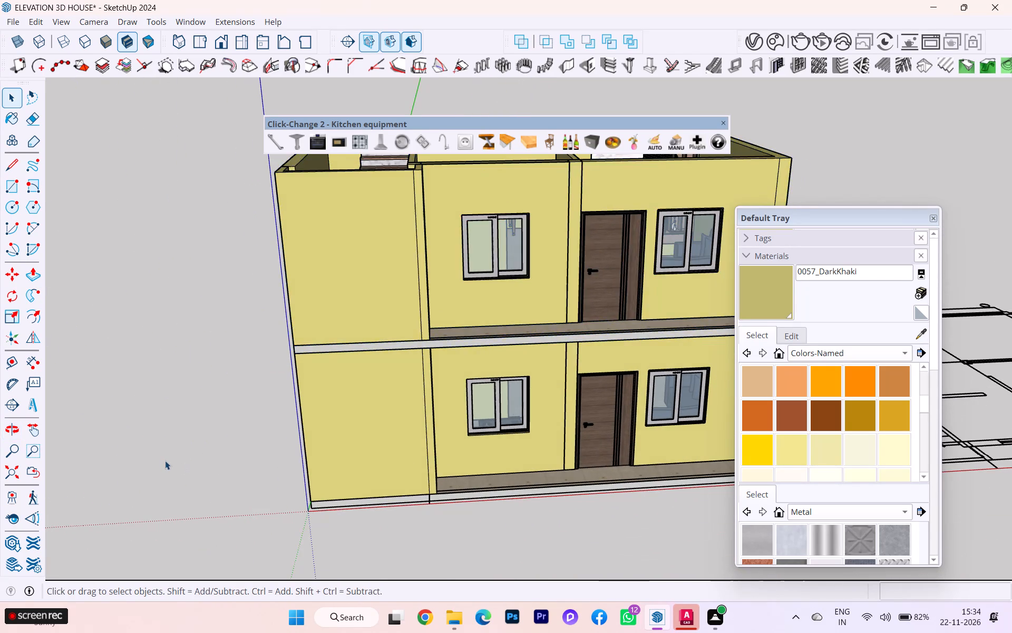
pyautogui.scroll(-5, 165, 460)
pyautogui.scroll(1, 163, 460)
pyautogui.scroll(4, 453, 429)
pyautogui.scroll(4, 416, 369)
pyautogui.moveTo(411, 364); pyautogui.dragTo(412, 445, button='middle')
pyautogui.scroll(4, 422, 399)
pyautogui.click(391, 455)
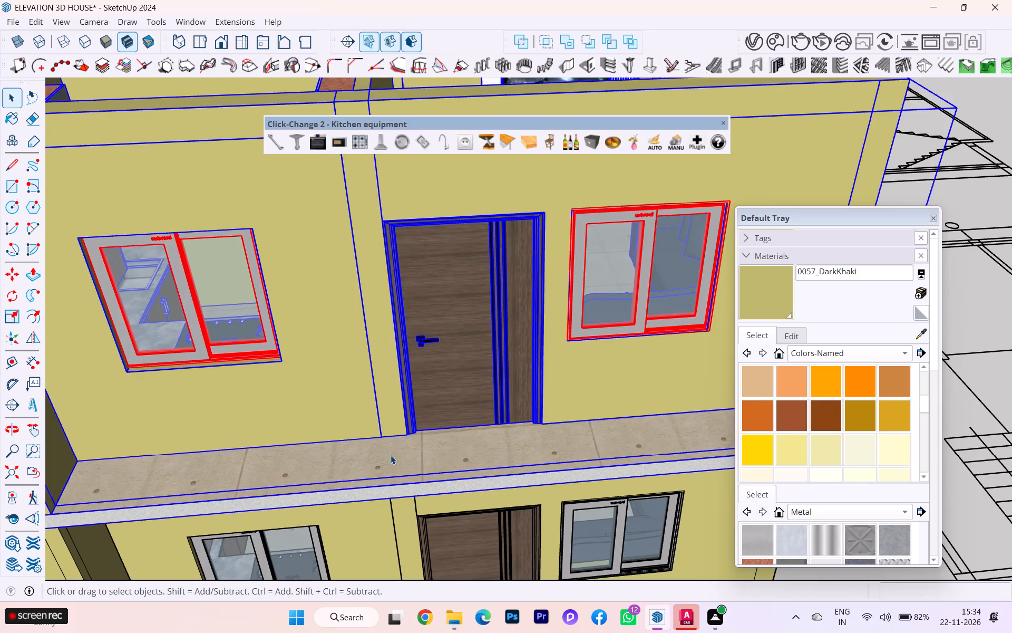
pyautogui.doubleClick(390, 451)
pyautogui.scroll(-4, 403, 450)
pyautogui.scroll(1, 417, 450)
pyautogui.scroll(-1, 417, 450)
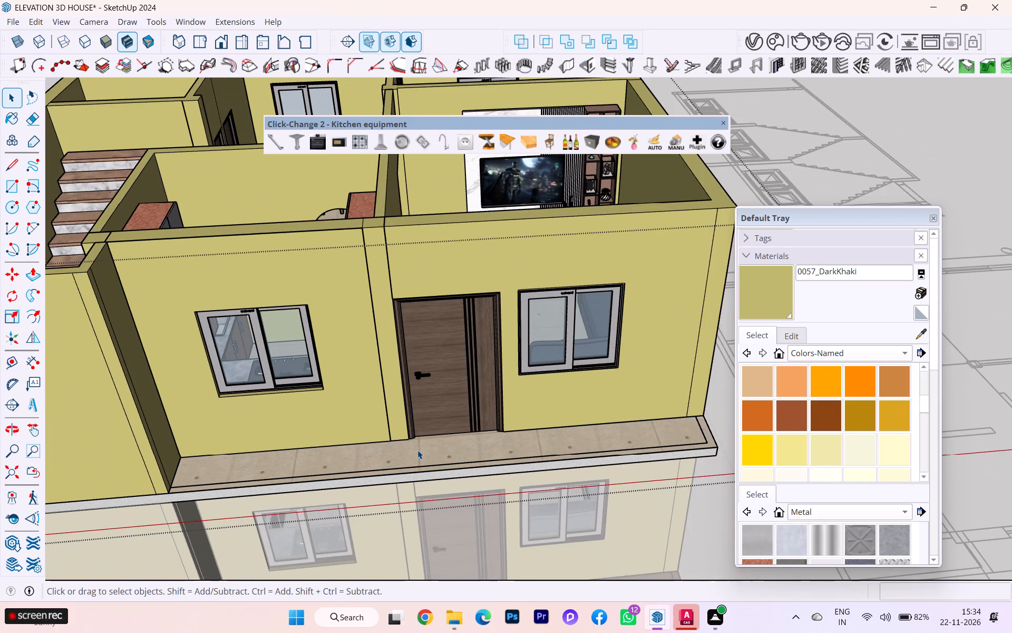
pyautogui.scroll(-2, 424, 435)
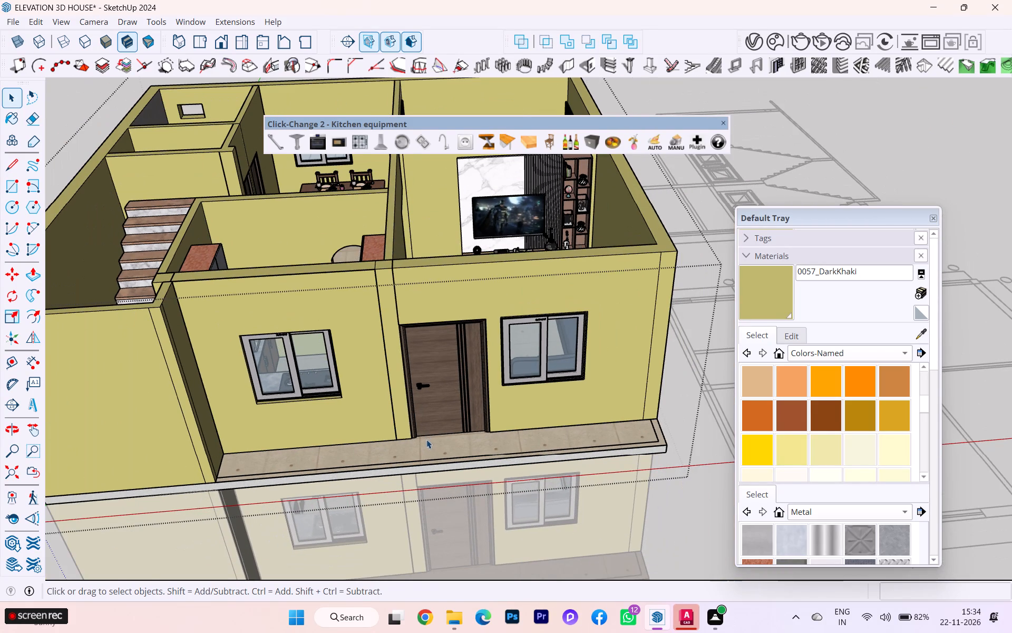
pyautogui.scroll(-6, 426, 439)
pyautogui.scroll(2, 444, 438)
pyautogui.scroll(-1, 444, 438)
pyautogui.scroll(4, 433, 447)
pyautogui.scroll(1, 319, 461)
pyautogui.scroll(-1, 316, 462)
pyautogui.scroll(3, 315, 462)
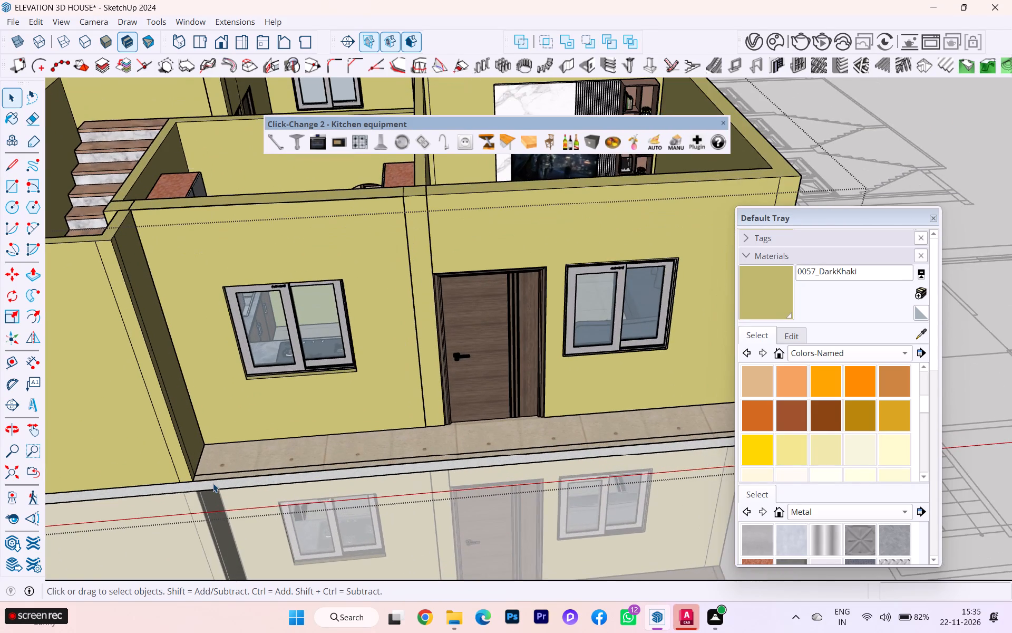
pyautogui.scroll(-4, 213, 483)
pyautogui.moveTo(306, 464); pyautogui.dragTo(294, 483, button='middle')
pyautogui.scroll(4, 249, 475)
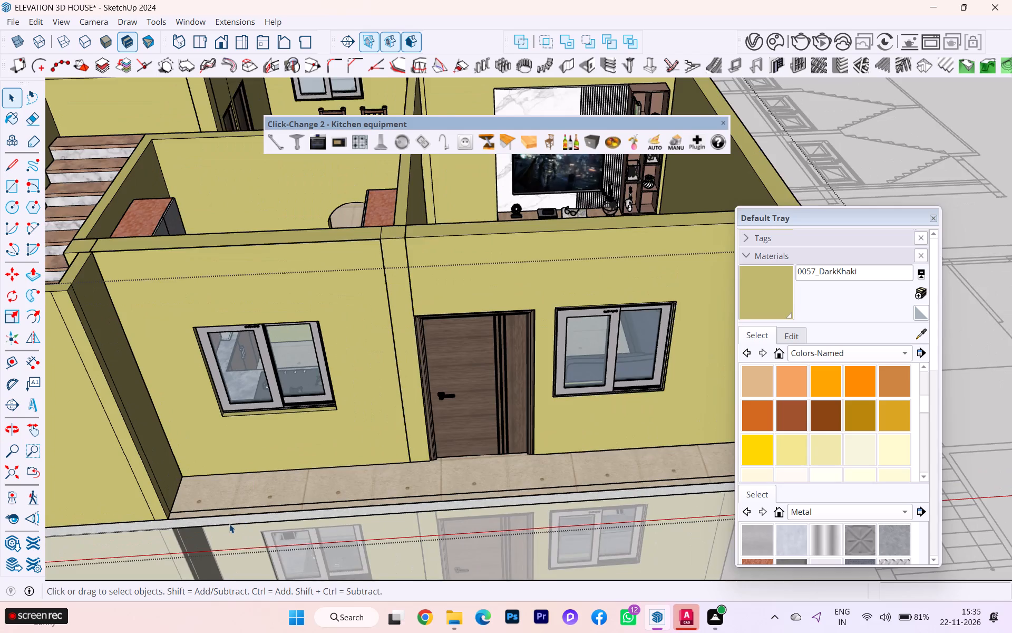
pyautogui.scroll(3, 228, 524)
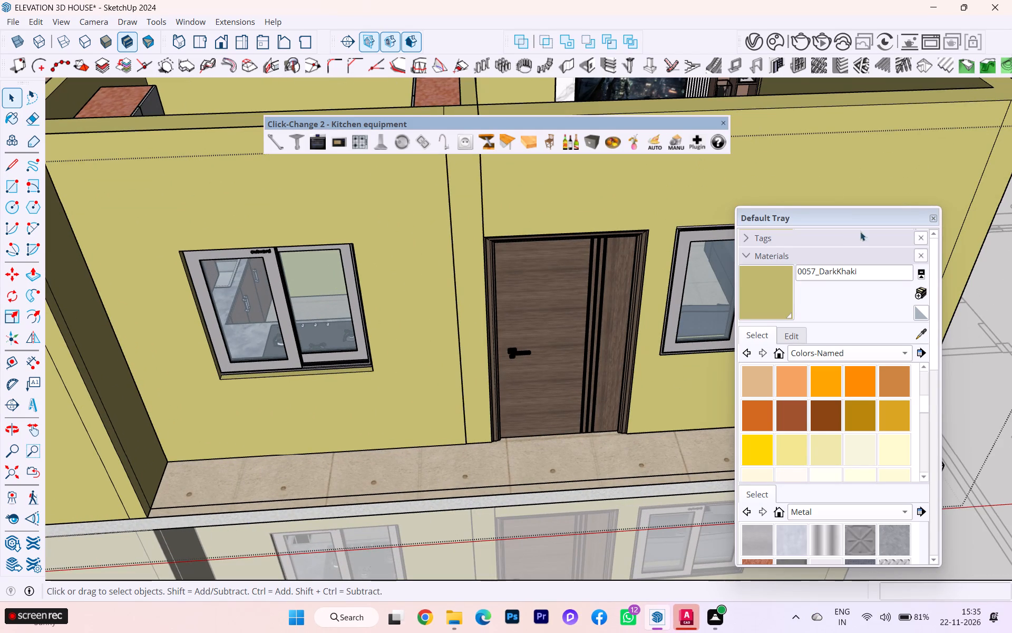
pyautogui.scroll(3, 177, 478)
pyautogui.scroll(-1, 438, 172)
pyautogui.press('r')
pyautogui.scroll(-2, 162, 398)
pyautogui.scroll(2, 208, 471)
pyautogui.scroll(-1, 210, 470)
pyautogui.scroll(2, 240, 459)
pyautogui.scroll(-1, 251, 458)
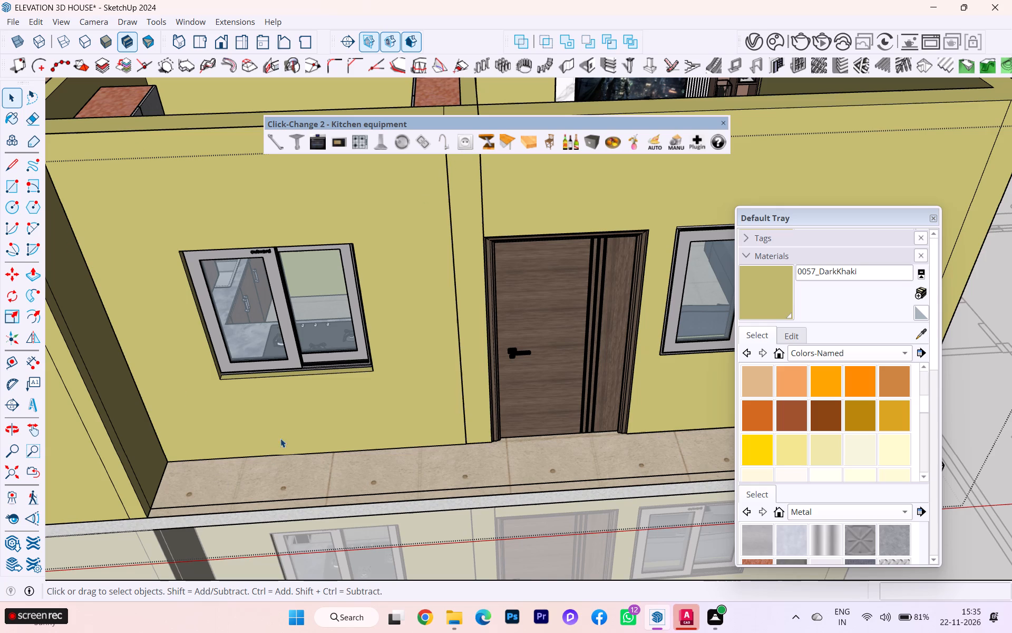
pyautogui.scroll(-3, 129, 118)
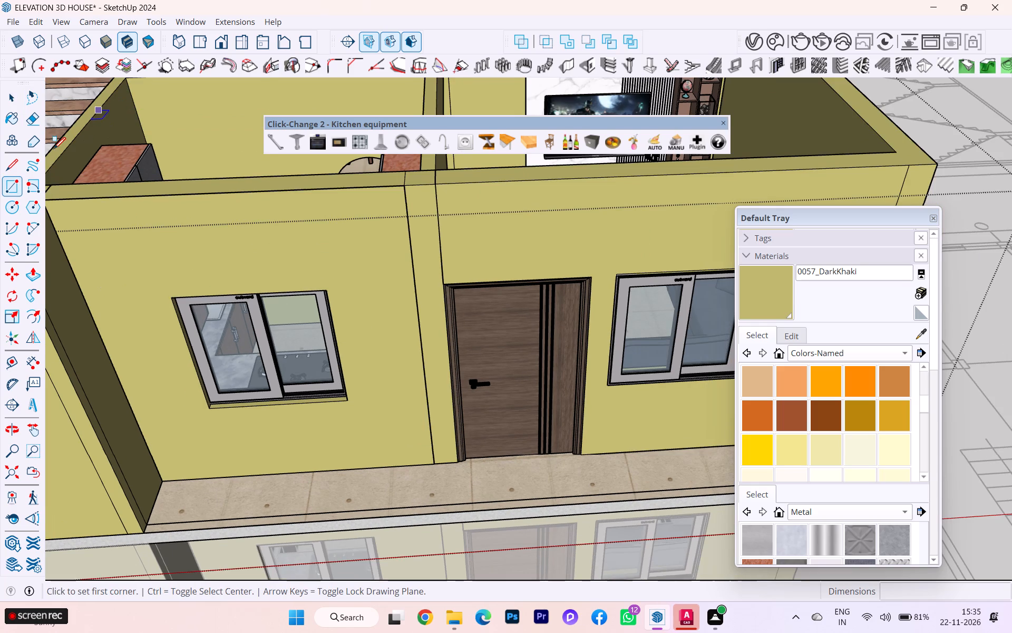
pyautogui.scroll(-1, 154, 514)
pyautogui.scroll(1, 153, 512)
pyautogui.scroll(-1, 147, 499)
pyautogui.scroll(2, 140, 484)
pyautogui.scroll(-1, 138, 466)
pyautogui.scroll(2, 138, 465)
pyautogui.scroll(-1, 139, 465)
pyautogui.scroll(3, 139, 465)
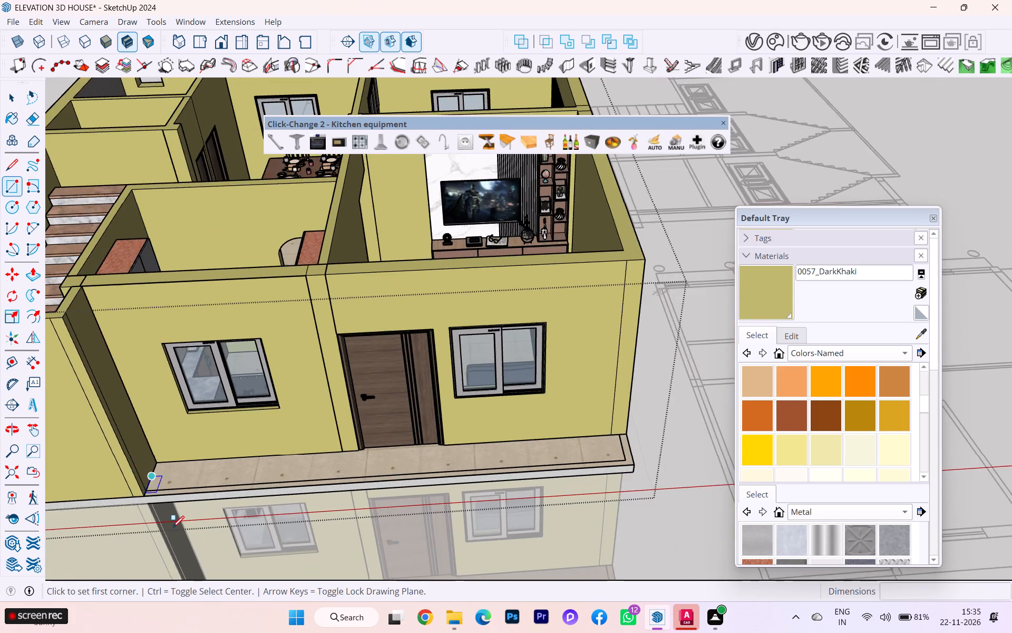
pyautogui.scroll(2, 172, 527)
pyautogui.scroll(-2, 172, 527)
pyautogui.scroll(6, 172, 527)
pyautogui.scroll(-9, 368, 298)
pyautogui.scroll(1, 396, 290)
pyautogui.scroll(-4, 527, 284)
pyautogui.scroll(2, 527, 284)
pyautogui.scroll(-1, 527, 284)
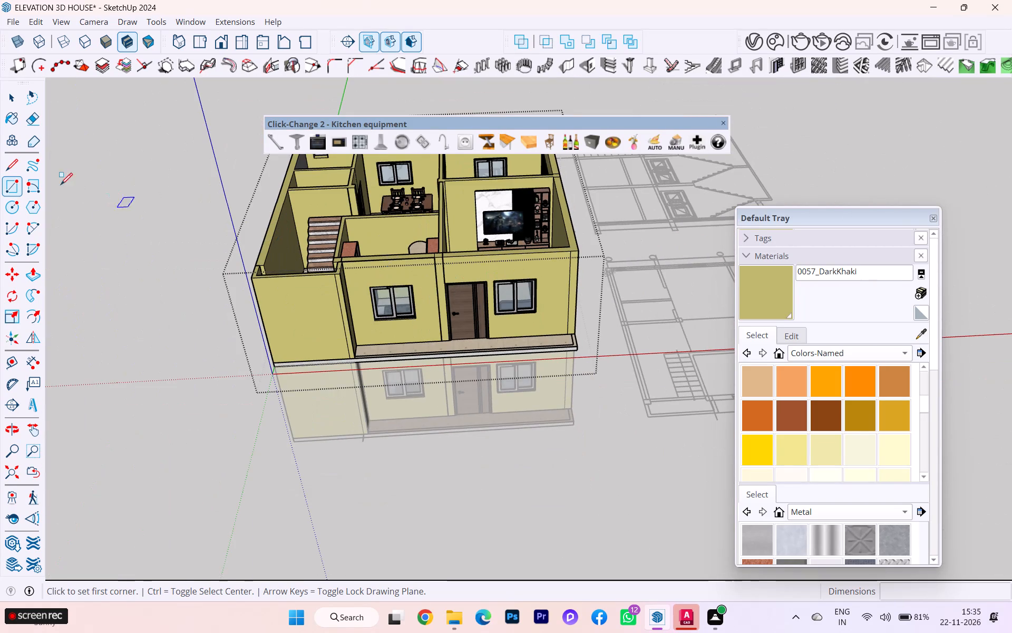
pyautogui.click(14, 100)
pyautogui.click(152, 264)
# Draw a thin rectangle about 21' 8" by 3 5/8" along the front edge of the upper floor's balcony, outside the house groups.
pyautogui.scroll(3, 304, 449)
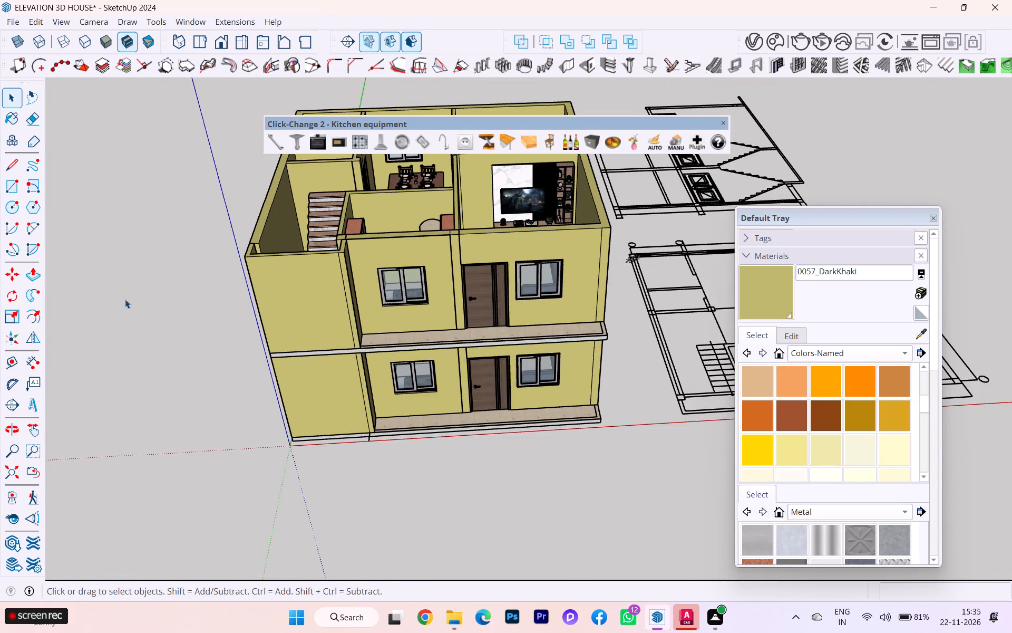
pyautogui.scroll(6, 417, 357)
pyautogui.scroll(-1, 414, 353)
pyautogui.moveTo(395, 335); pyautogui.dragTo(278, 349, button='middle')
pyautogui.scroll(2, 261, 335)
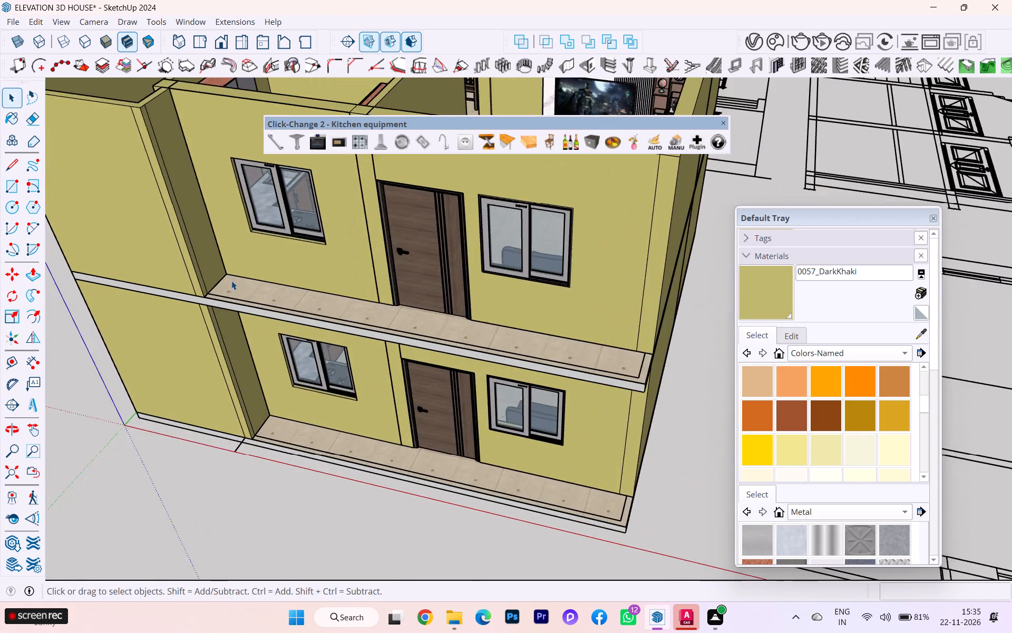
pyautogui.scroll(6, 228, 277)
pyautogui.press('r')
pyautogui.scroll(3, 200, 299)
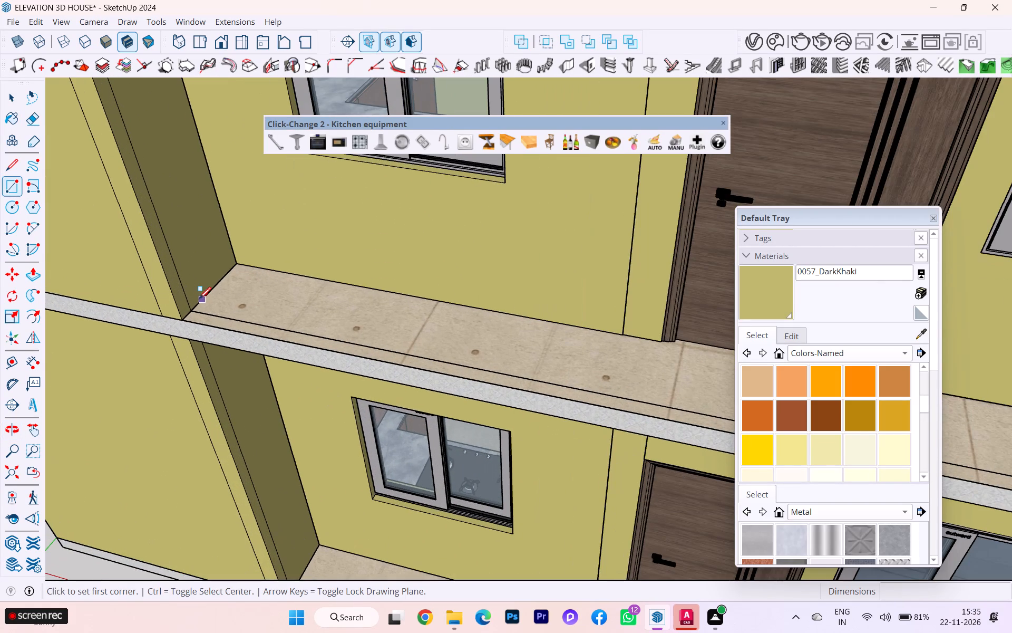
pyautogui.click(182, 319)
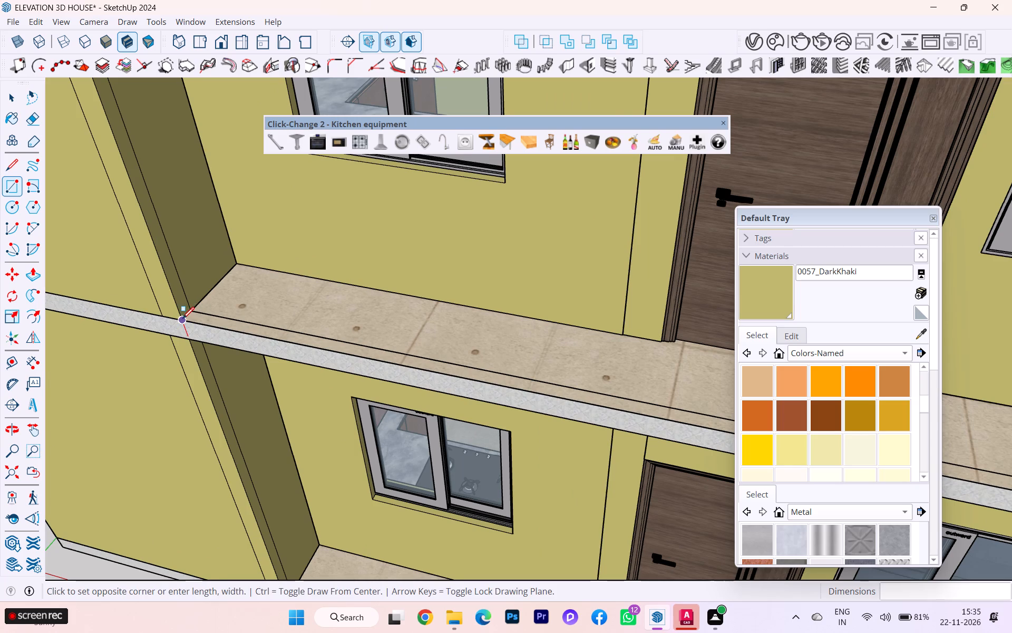
pyautogui.scroll(-1, 325, 323)
pyautogui.scroll(1, 326, 323)
pyautogui.scroll(-3, 327, 324)
pyautogui.scroll(-3, 239, 288)
pyautogui.scroll(2, 239, 288)
pyautogui.scroll(-3, 239, 288)
pyautogui.scroll(1, 196, 289)
pyautogui.scroll(-6, 196, 289)
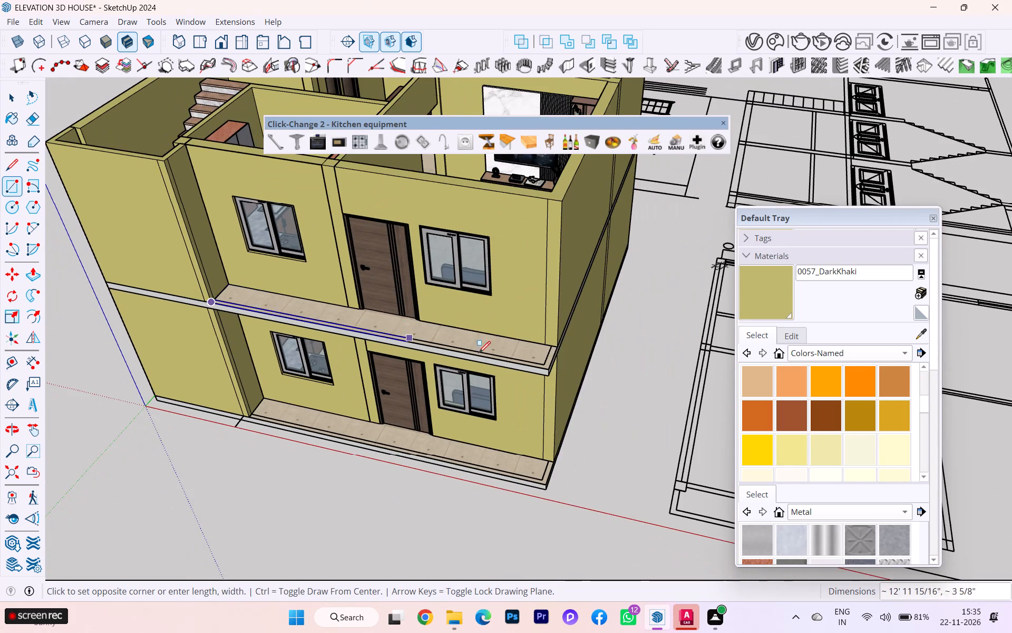
pyautogui.scroll(5, 546, 359)
pyautogui.scroll(-1, 549, 370)
pyautogui.scroll(4, 550, 372)
pyautogui.scroll(-1, 552, 381)
pyautogui.scroll(10, 552, 381)
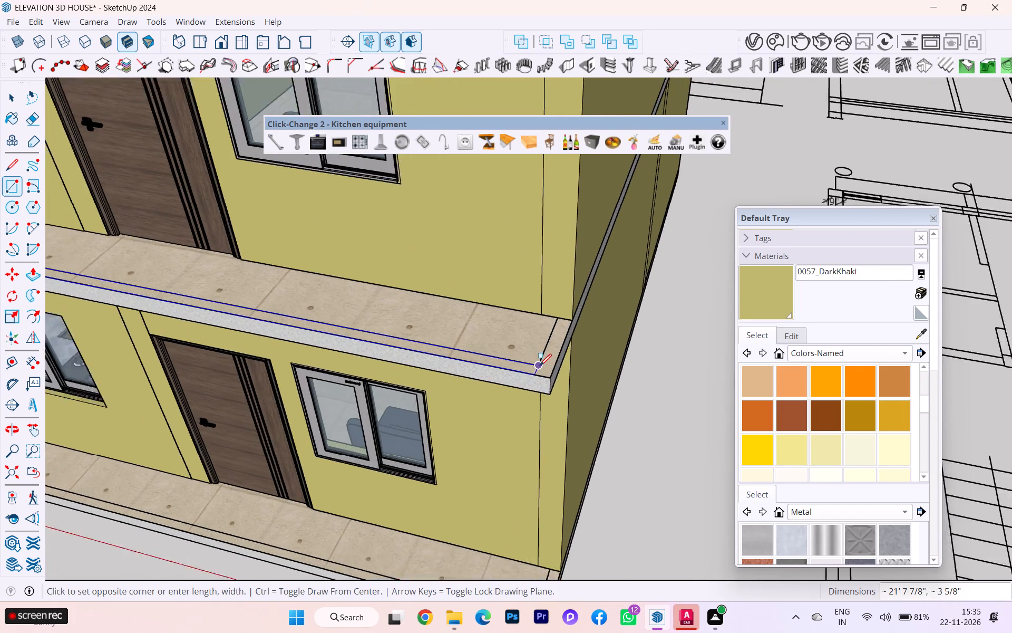
pyautogui.click(539, 366)
pyautogui.scroll(-6, 583, 359)
pyautogui.scroll(4, 610, 347)
pyautogui.scroll(-4, 612, 347)
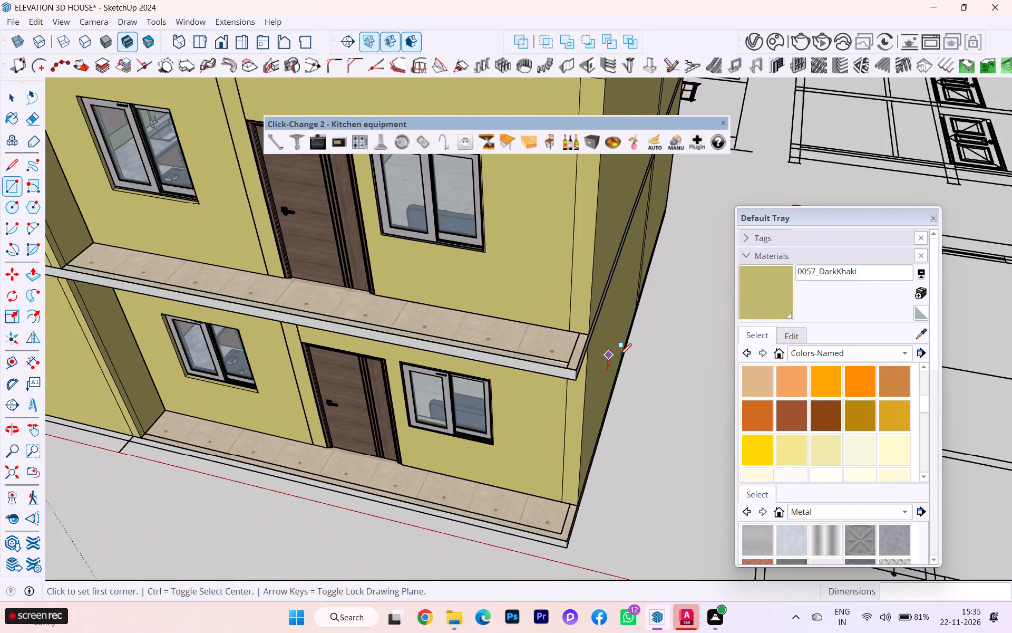
pyautogui.scroll(-2, 620, 355)
pyautogui.scroll(1, 625, 358)
pyautogui.click(10, 102)
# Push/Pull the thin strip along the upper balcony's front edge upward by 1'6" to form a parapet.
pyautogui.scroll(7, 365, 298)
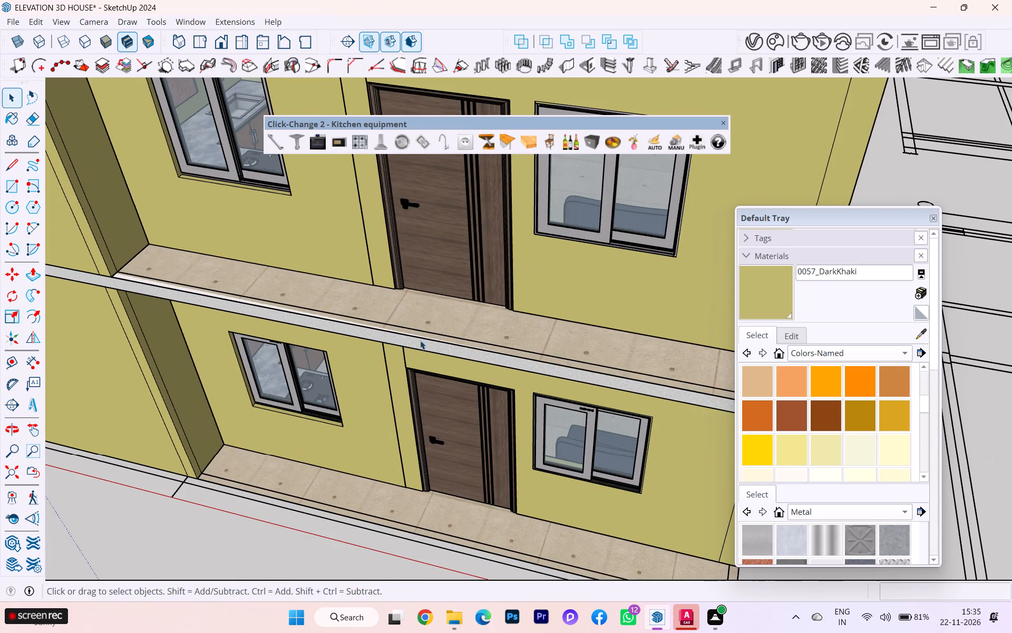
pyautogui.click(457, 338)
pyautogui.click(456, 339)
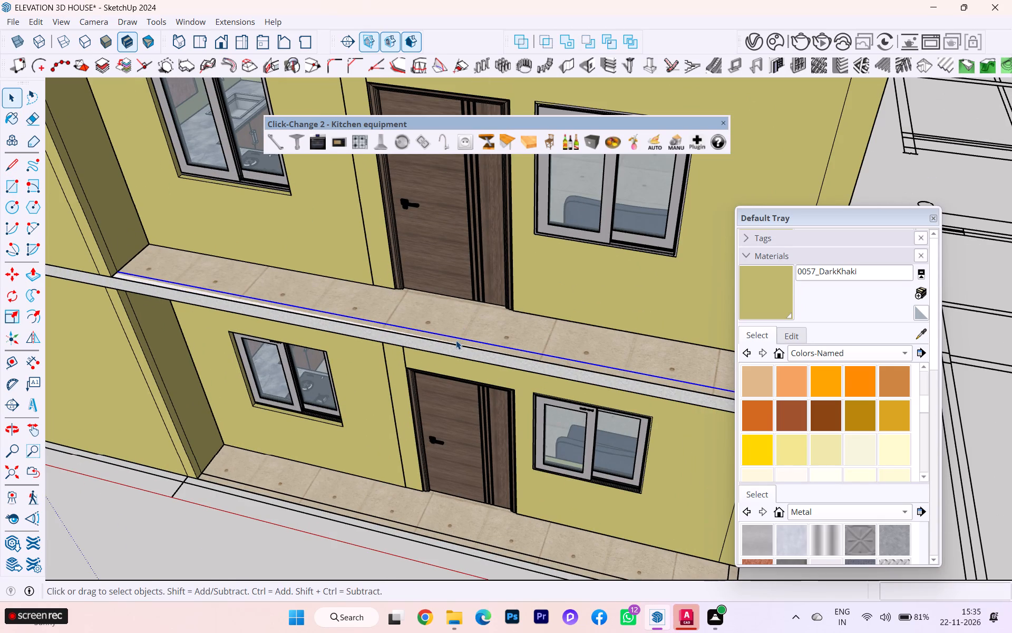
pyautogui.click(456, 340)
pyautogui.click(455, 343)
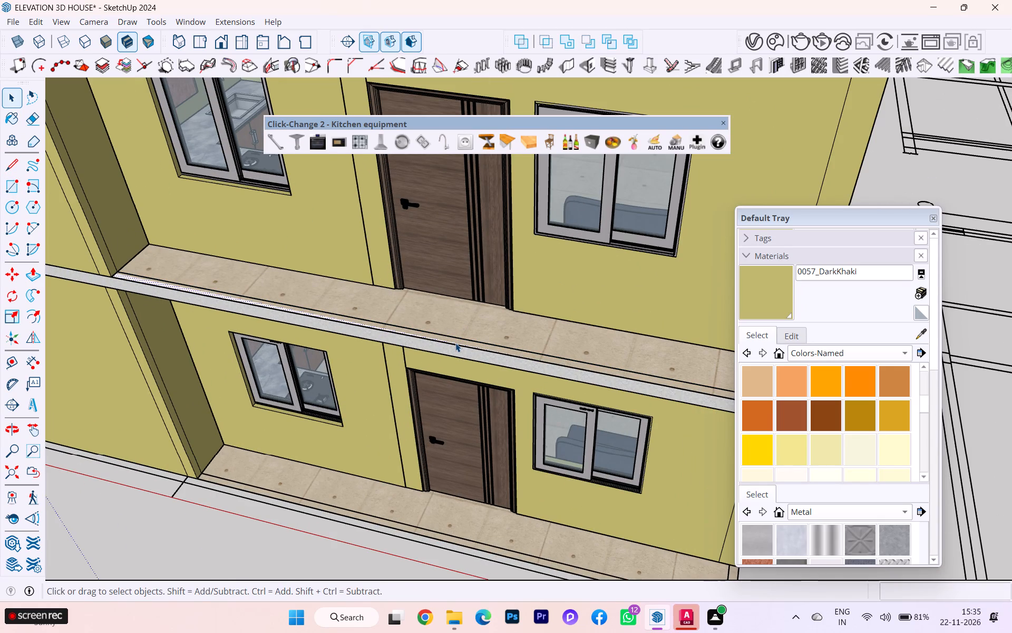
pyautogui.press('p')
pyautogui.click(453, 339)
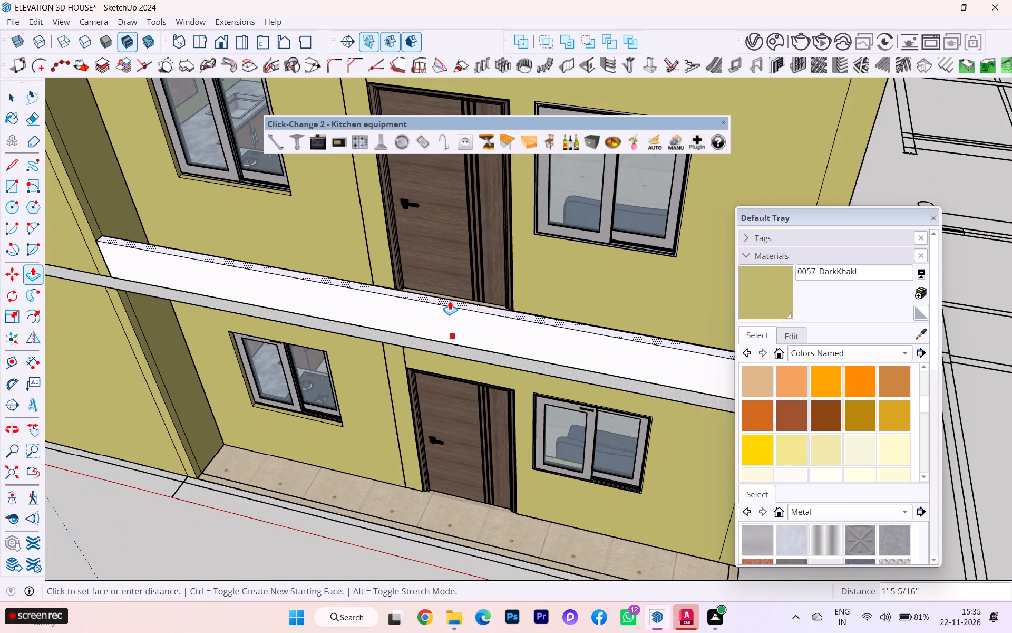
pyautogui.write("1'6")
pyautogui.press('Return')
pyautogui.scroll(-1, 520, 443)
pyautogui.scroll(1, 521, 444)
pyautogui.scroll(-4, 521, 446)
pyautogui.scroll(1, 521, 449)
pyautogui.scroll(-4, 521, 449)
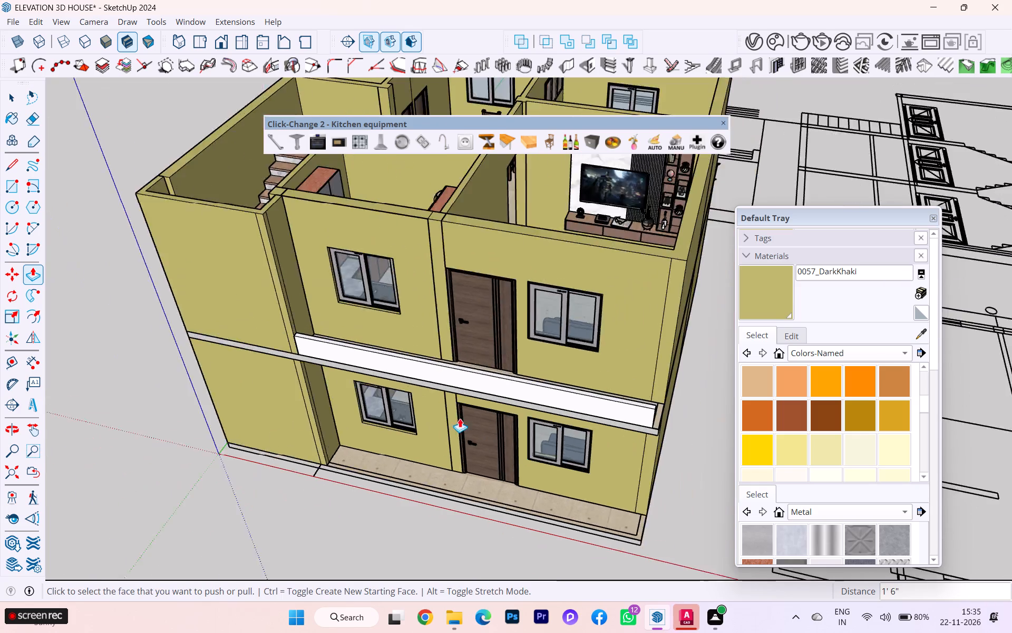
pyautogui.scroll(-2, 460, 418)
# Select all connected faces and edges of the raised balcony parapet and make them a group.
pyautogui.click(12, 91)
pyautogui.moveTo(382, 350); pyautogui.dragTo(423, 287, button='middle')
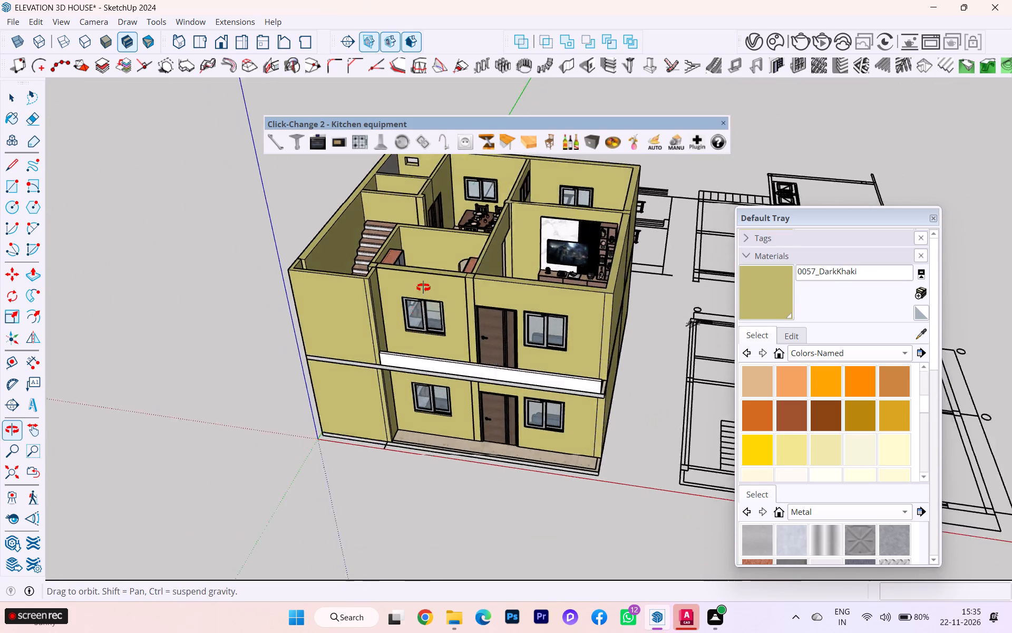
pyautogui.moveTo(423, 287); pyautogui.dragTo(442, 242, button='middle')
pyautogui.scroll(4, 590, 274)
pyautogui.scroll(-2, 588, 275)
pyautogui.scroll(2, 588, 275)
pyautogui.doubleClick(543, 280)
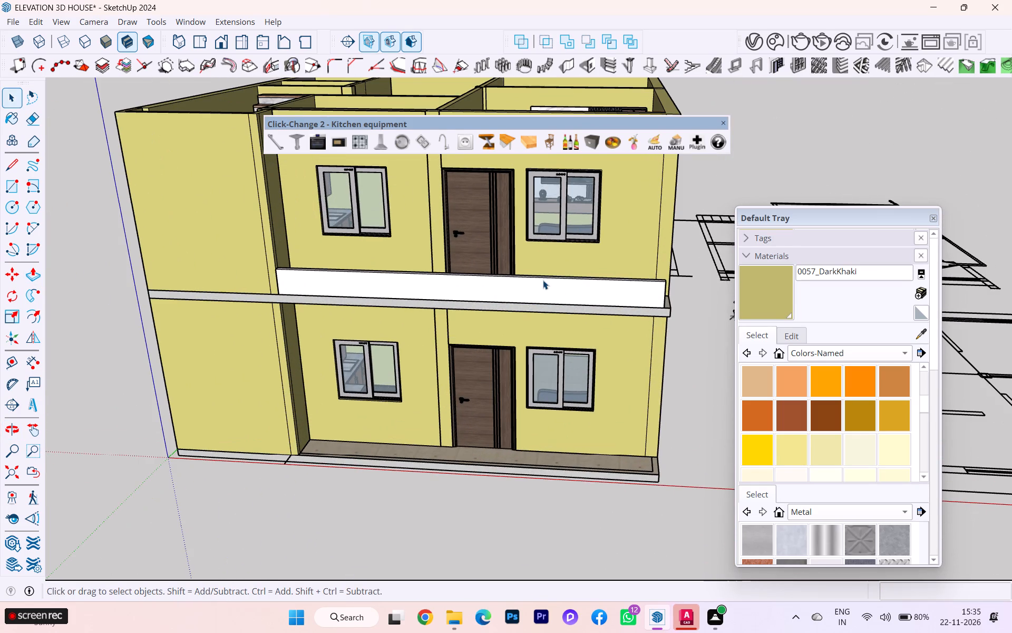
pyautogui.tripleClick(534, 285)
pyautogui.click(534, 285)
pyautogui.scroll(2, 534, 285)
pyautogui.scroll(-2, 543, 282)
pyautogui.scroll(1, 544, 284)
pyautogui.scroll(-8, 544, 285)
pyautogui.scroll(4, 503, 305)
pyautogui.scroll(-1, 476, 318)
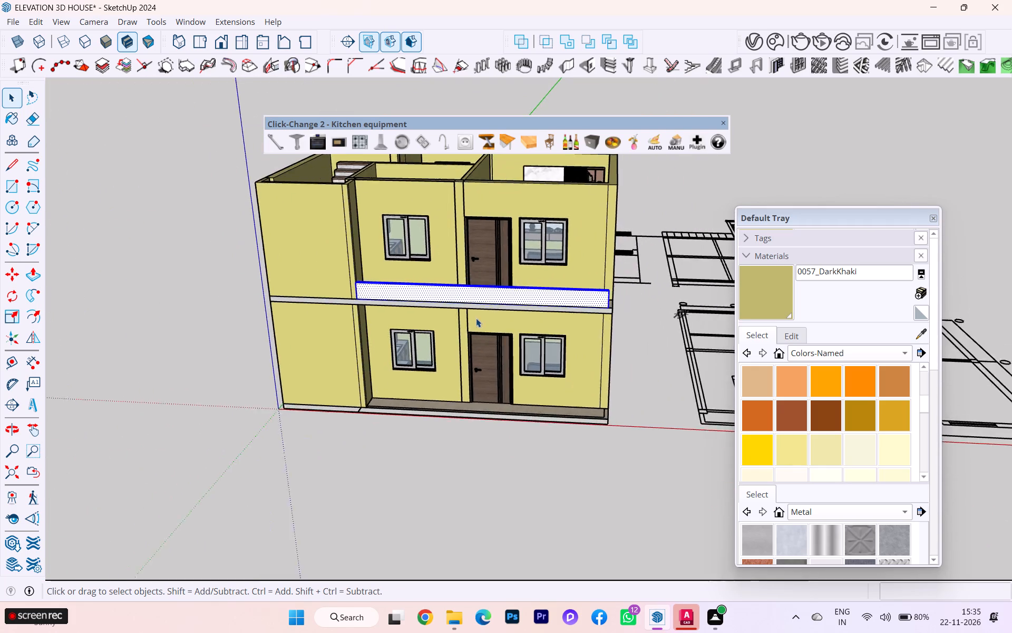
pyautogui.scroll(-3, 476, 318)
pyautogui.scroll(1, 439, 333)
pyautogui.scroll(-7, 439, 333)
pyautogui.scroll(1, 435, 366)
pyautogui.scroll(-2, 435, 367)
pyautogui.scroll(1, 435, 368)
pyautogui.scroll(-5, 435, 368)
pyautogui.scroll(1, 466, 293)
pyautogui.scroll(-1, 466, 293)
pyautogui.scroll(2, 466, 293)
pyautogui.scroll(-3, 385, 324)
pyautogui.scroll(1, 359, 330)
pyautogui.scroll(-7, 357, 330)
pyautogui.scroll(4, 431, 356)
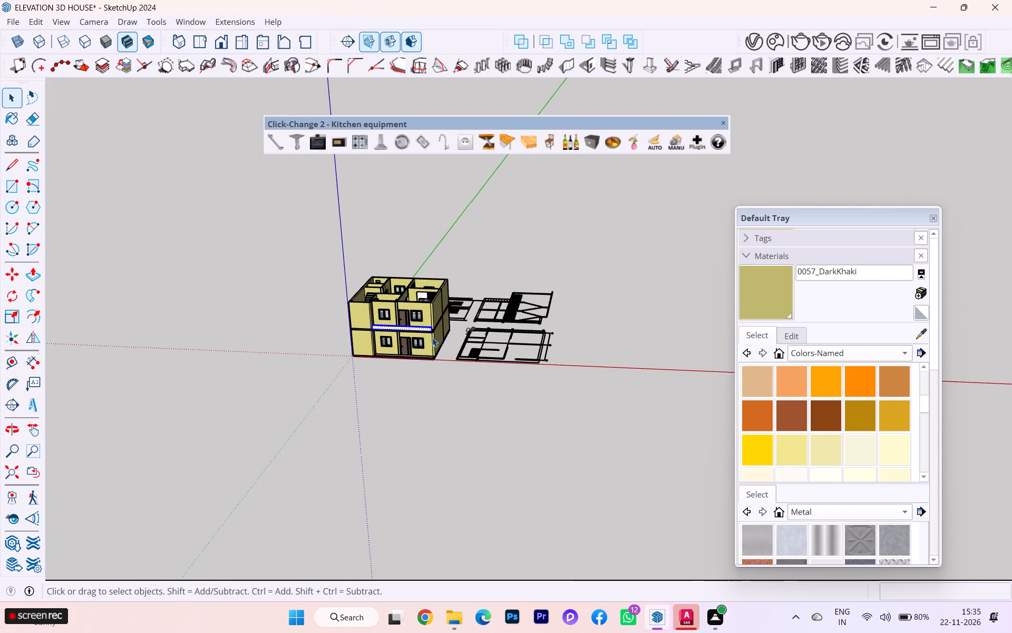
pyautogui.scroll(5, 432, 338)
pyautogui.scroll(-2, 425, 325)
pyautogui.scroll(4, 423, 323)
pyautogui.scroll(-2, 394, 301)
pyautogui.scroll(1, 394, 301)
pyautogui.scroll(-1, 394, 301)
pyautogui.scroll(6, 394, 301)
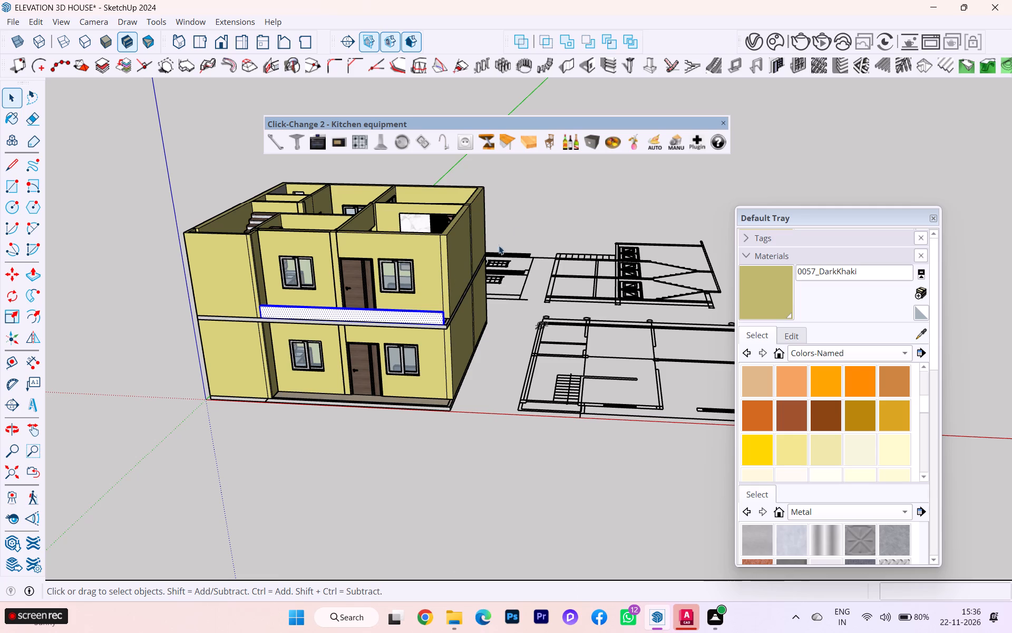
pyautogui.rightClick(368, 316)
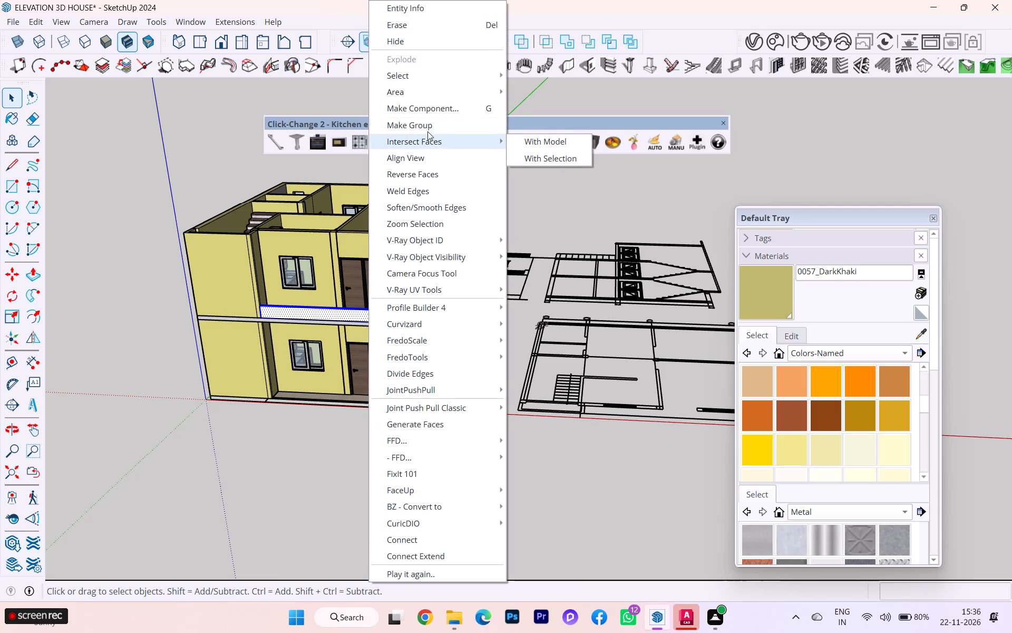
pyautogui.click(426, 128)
# Examine the two-storey front elevation with its balcony parapet from several distances and angles, leaving nothing selected.
pyautogui.scroll(-10, 434, 263)
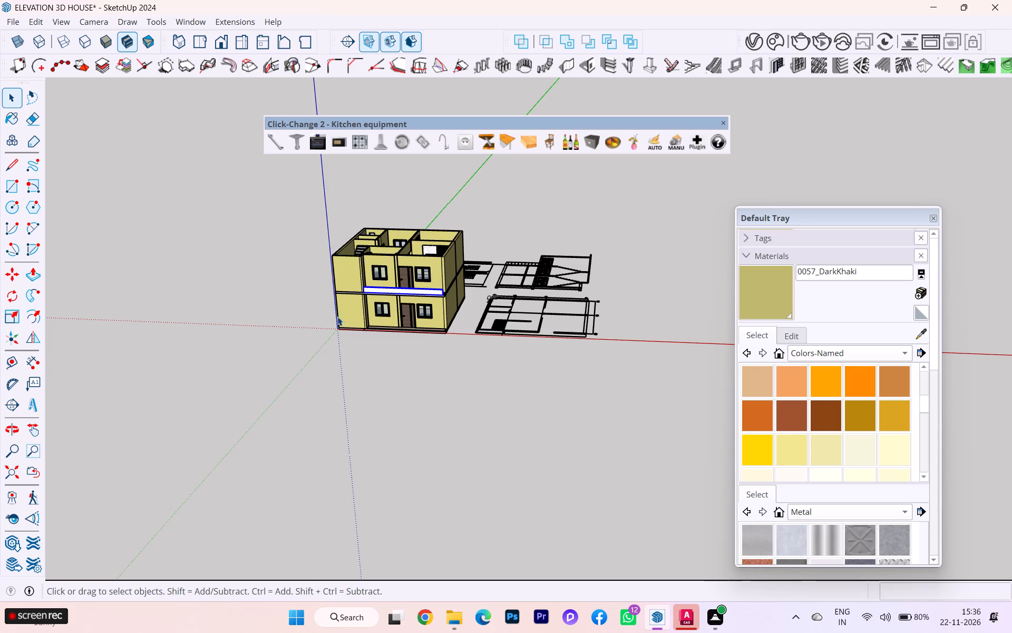
pyautogui.scroll(-2, 374, 349)
pyautogui.scroll(3, 351, 335)
pyautogui.scroll(3, 407, 327)
pyautogui.scroll(-1, 410, 317)
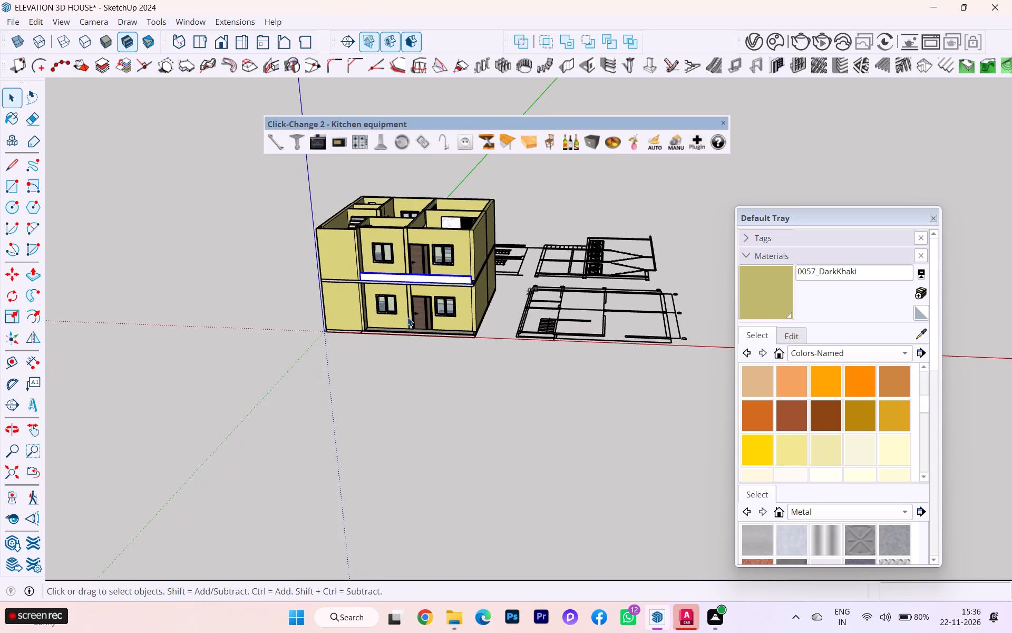
pyautogui.moveTo(407, 317); pyautogui.dragTo(501, 320, button='middle')
pyautogui.scroll(2, 472, 313)
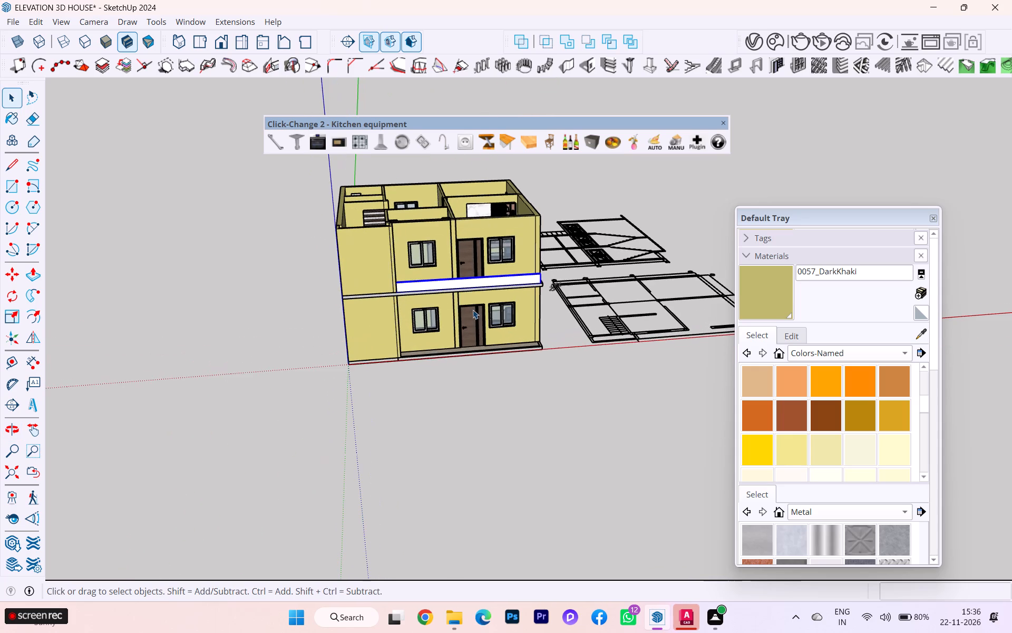
pyautogui.click(426, 383)
pyautogui.scroll(3, 426, 266)
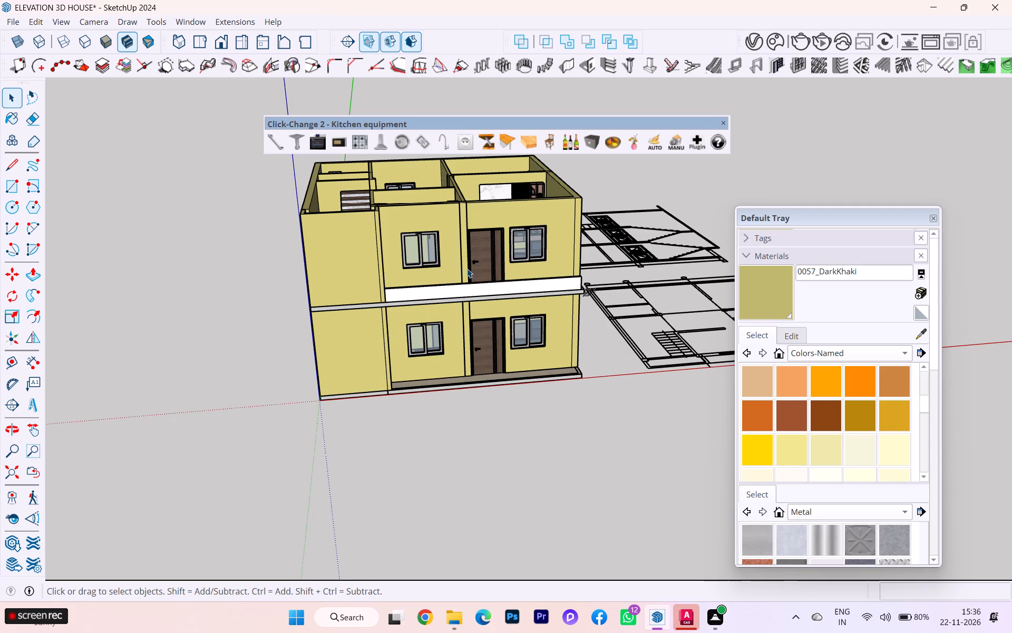
pyautogui.scroll(1, 467, 268)
pyautogui.scroll(-1, 467, 268)
pyautogui.scroll(7, 467, 268)
pyautogui.scroll(-1, 480, 275)
pyautogui.moveTo(466, 283); pyautogui.dragTo(441, 307, button='middle')
pyautogui.scroll(-3, 518, 295)
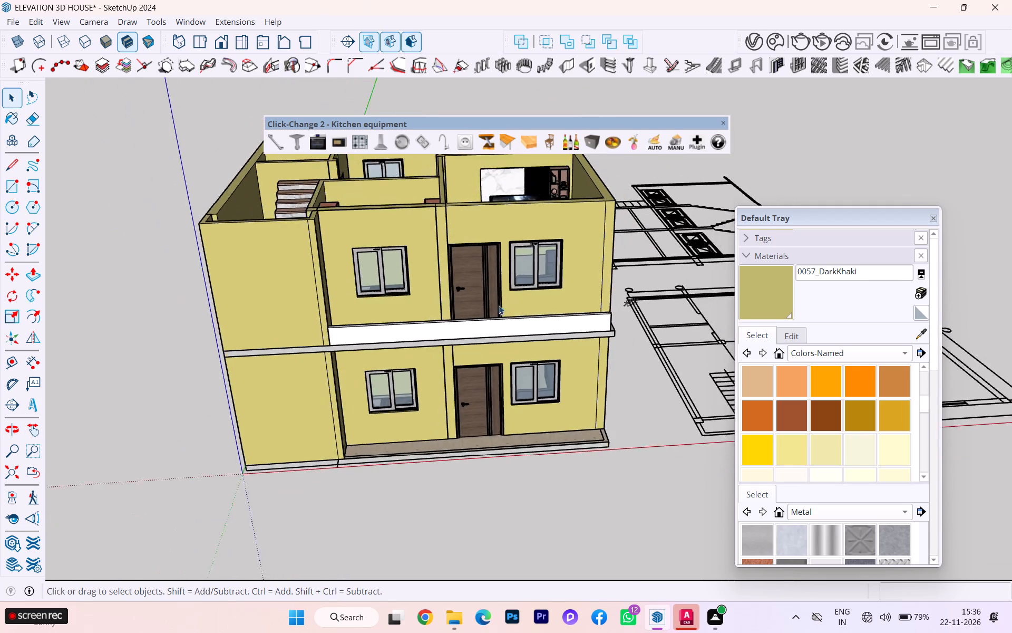
pyautogui.scroll(7, 475, 329)
pyautogui.scroll(-2, 432, 313)
pyautogui.scroll(3, 432, 313)
pyautogui.scroll(-12, 430, 314)
pyautogui.scroll(2, 419, 340)
pyautogui.scroll(-2, 419, 344)
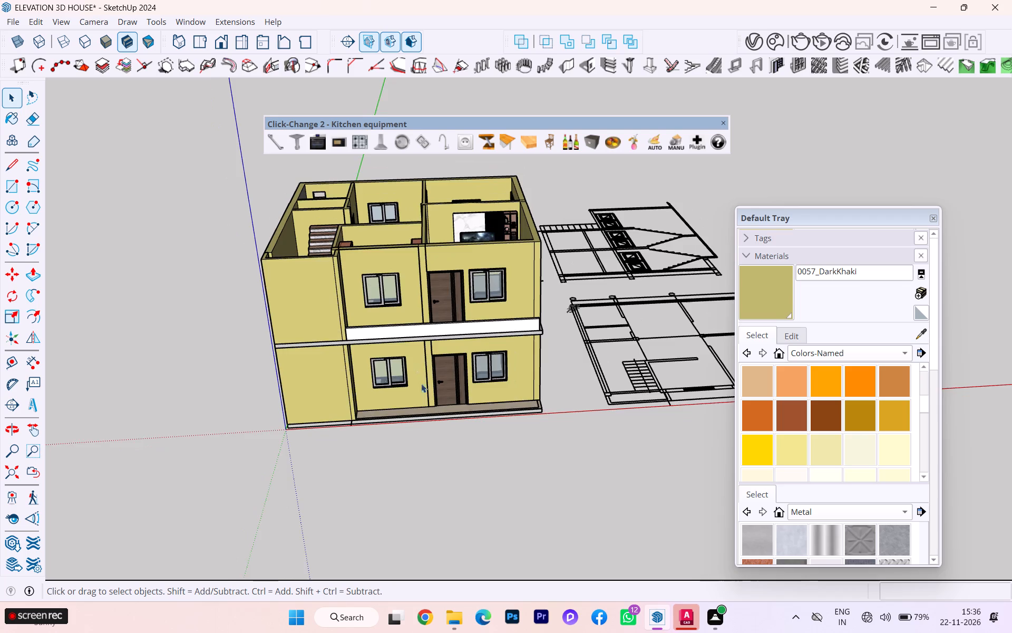
# Examine the reference elevation and section drawings lying behind the house from above, including the balcony railing lines.
pyautogui.scroll(-2, 421, 383)
pyautogui.scroll(2, 426, 395)
pyautogui.scroll(-3, 426, 395)
pyautogui.scroll(1, 426, 396)
pyautogui.scroll(-8, 433, 411)
pyautogui.scroll(1, 443, 450)
pyautogui.scroll(-2, 443, 450)
pyautogui.scroll(4, 451, 337)
pyautogui.scroll(-3, 447, 334)
pyautogui.moveTo(446, 339); pyautogui.dragTo(443, 357, button='middle')
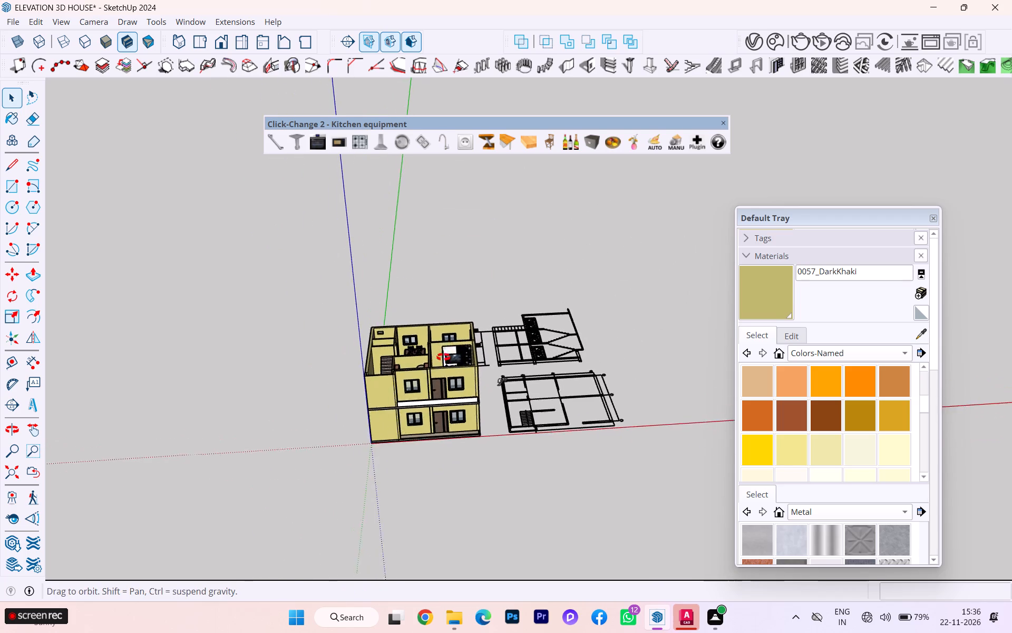
pyautogui.scroll(-1, 443, 357)
pyautogui.moveTo(443, 357); pyautogui.dragTo(428, 439, button='middle')
pyautogui.scroll(1, 436, 338)
pyautogui.scroll(-1, 436, 338)
pyautogui.scroll(10, 436, 338)
pyautogui.scroll(-1, 444, 324)
pyautogui.scroll(1, 444, 324)
pyautogui.scroll(-6, 439, 328)
pyautogui.scroll(3, 437, 332)
pyautogui.scroll(-1, 437, 332)
pyautogui.scroll(1, 437, 332)
pyautogui.scroll(-1, 437, 332)
pyautogui.scroll(2, 437, 332)
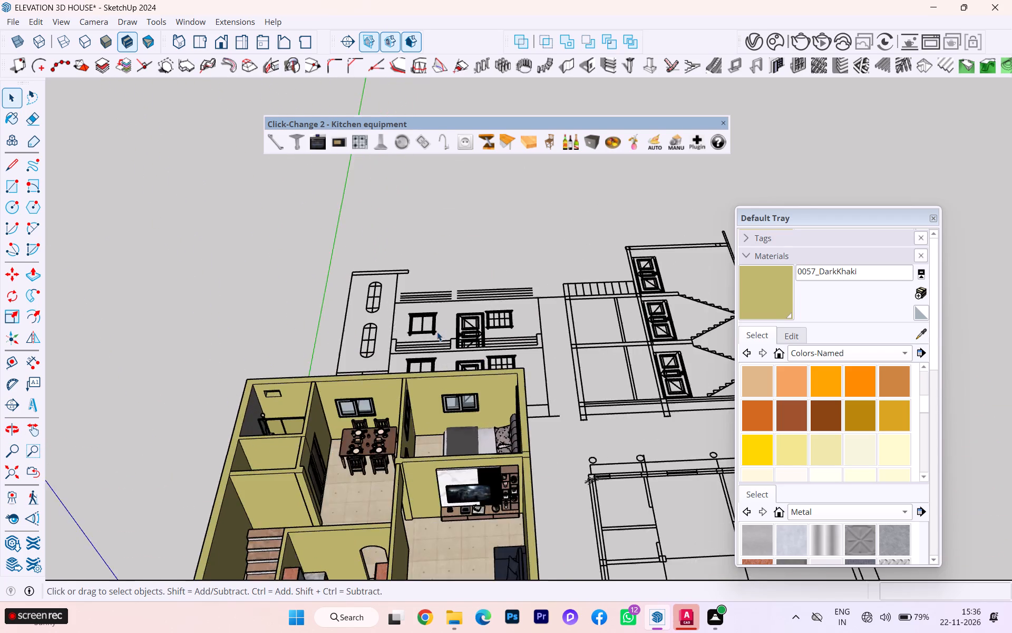
pyautogui.scroll(3, 437, 332)
pyautogui.scroll(-1, 459, 367)
pyautogui.scroll(3, 459, 367)
pyautogui.scroll(-3, 451, 354)
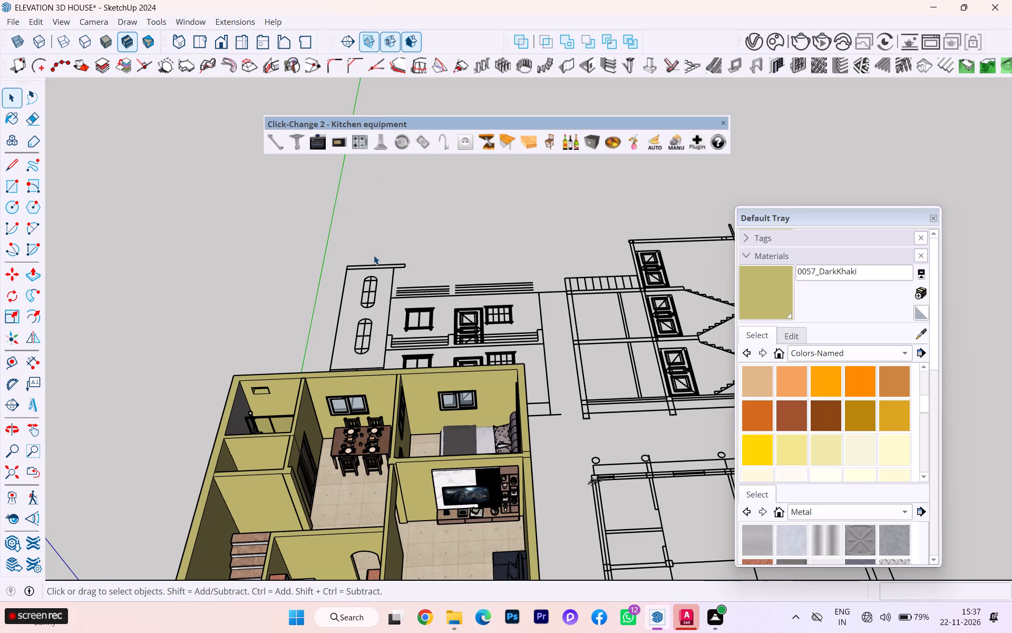
pyautogui.scroll(2, 375, 258)
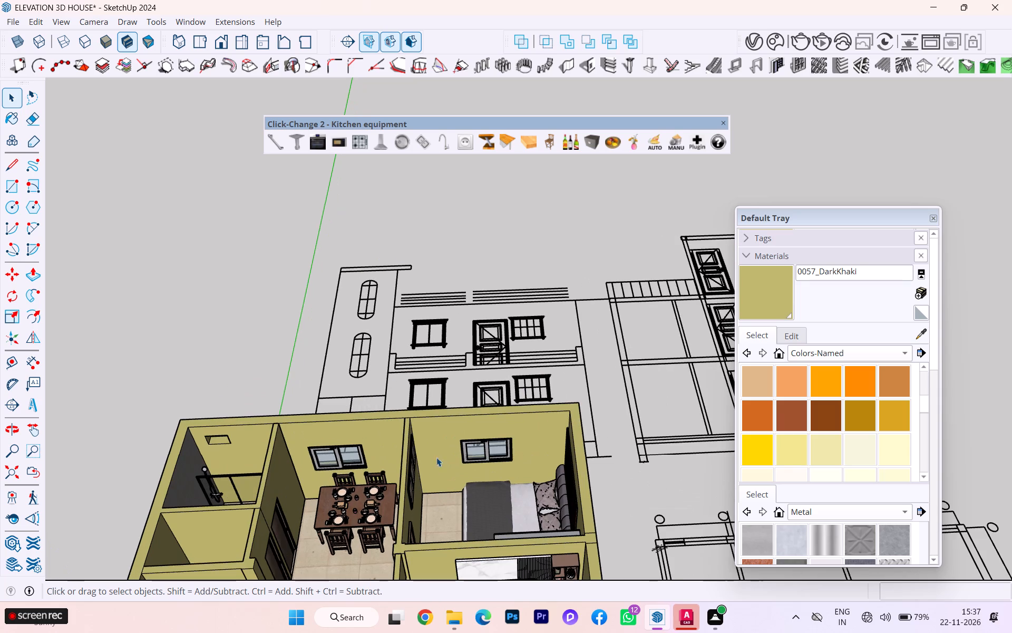
pyautogui.scroll(-7, 433, 320)
pyautogui.scroll(1, 411, 295)
pyautogui.scroll(-2, 411, 295)
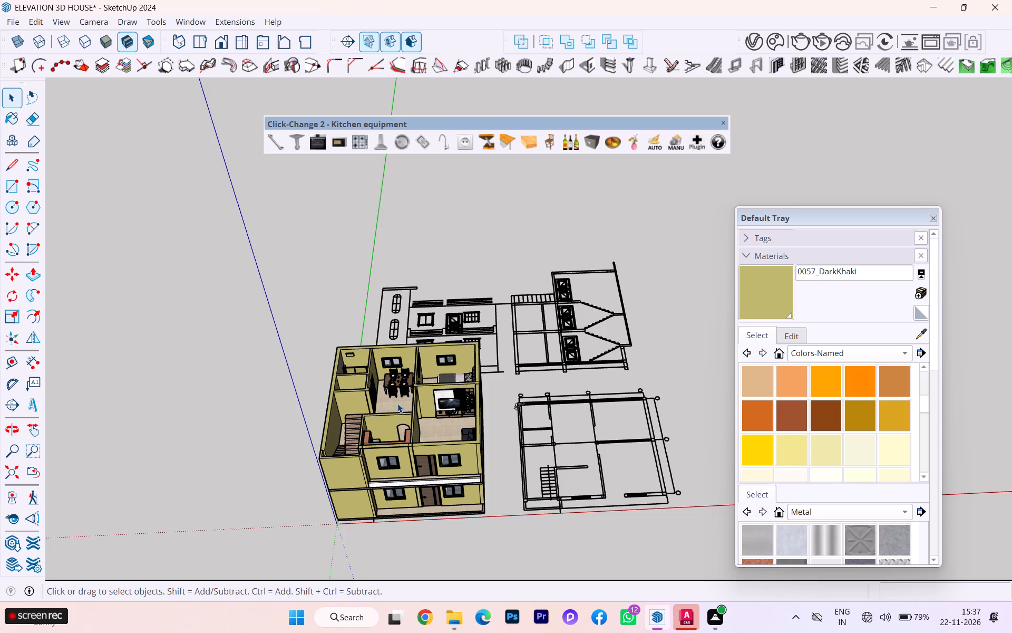
# Examine the balcony parapet on the house's front against the upper floor's door, windows and side wall.
pyautogui.scroll(2, 397, 404)
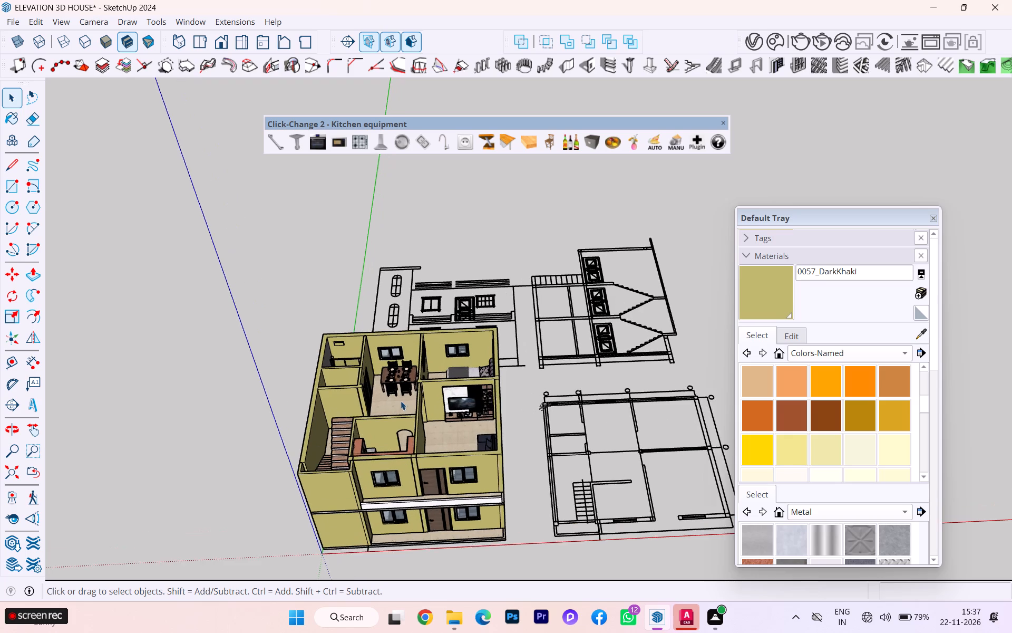
pyautogui.scroll(2, 407, 398)
pyautogui.scroll(-1, 411, 401)
pyautogui.scroll(4, 413, 404)
pyautogui.moveTo(452, 491); pyautogui.dragTo(434, 422, button='middle')
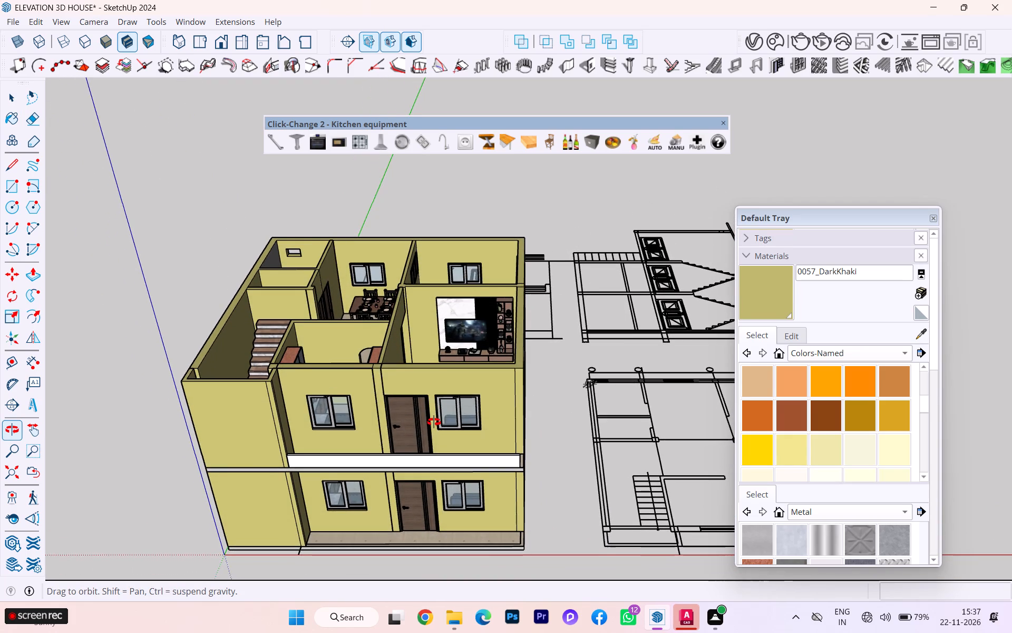
pyautogui.moveTo(434, 422); pyautogui.dragTo(434, 421, button='middle')
pyautogui.scroll(6, 331, 464)
pyautogui.scroll(-1, 326, 463)
pyautogui.scroll(7, 323, 457)
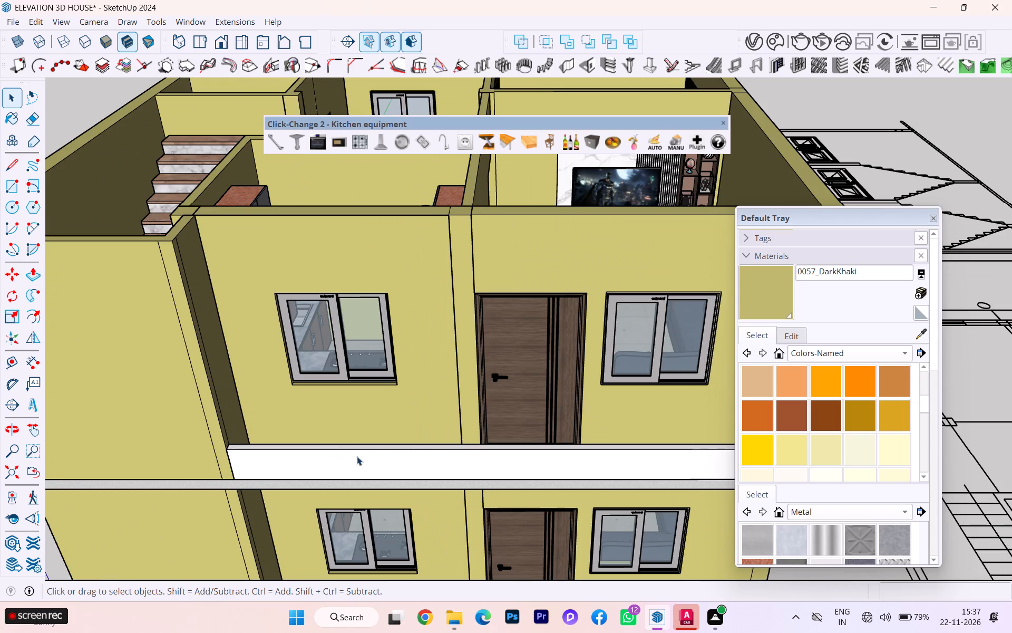
pyautogui.scroll(-1, 371, 456)
pyautogui.moveTo(419, 451); pyautogui.dragTo(454, 436, button='middle')
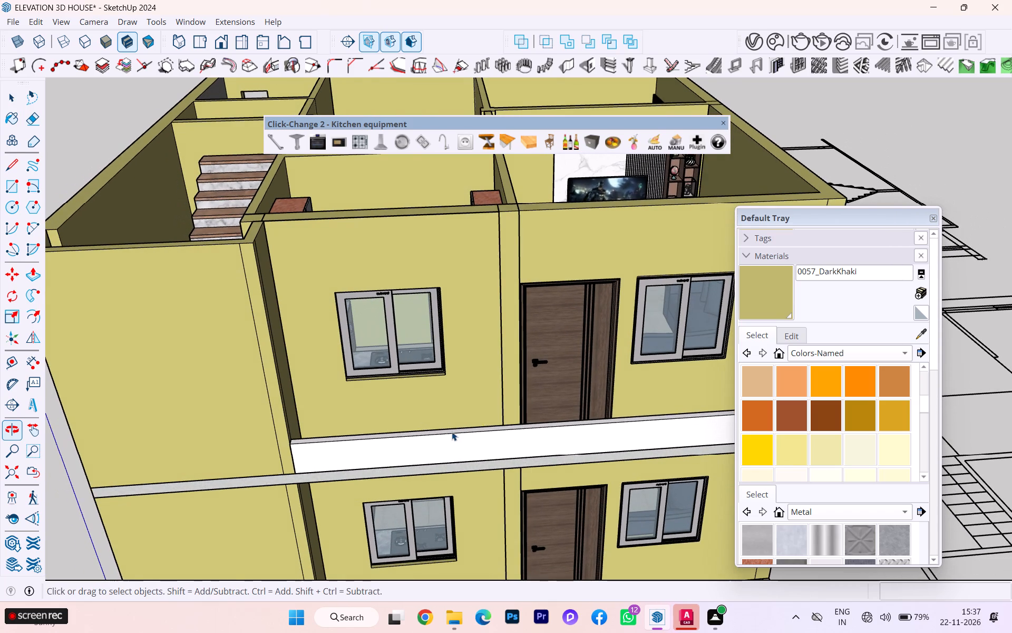
pyautogui.scroll(-2, 451, 431)
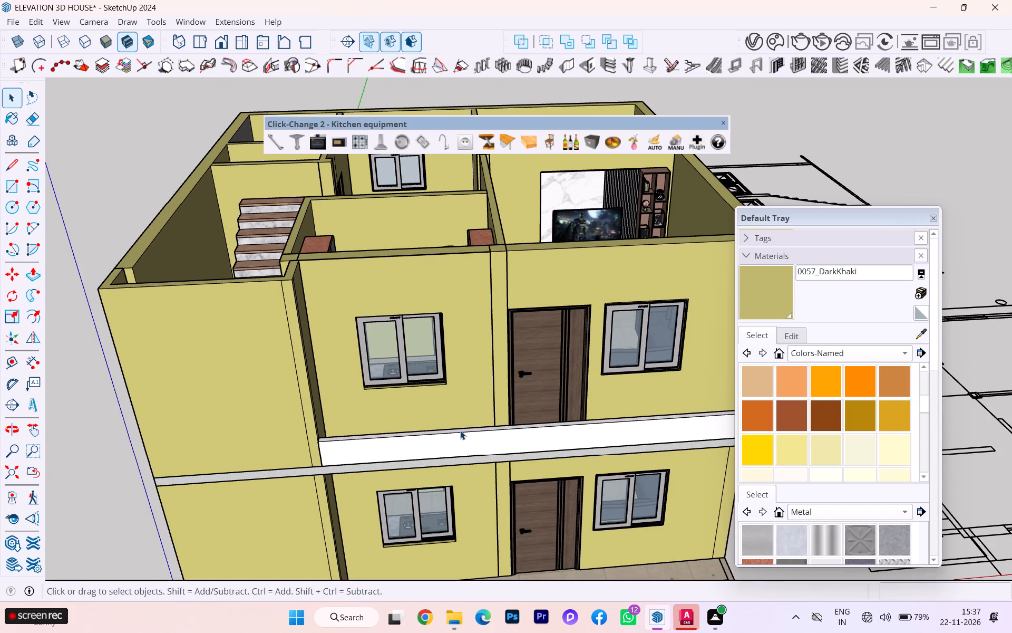
pyautogui.scroll(1, 452, 445)
pyautogui.scroll(-1, 452, 445)
pyautogui.scroll(2, 452, 445)
pyautogui.scroll(-4, 414, 433)
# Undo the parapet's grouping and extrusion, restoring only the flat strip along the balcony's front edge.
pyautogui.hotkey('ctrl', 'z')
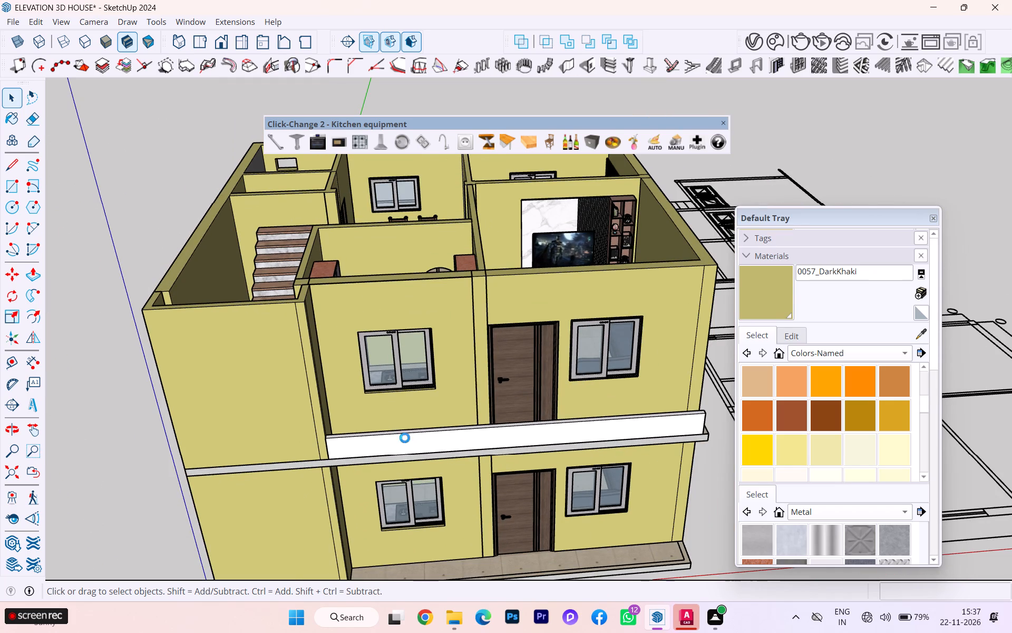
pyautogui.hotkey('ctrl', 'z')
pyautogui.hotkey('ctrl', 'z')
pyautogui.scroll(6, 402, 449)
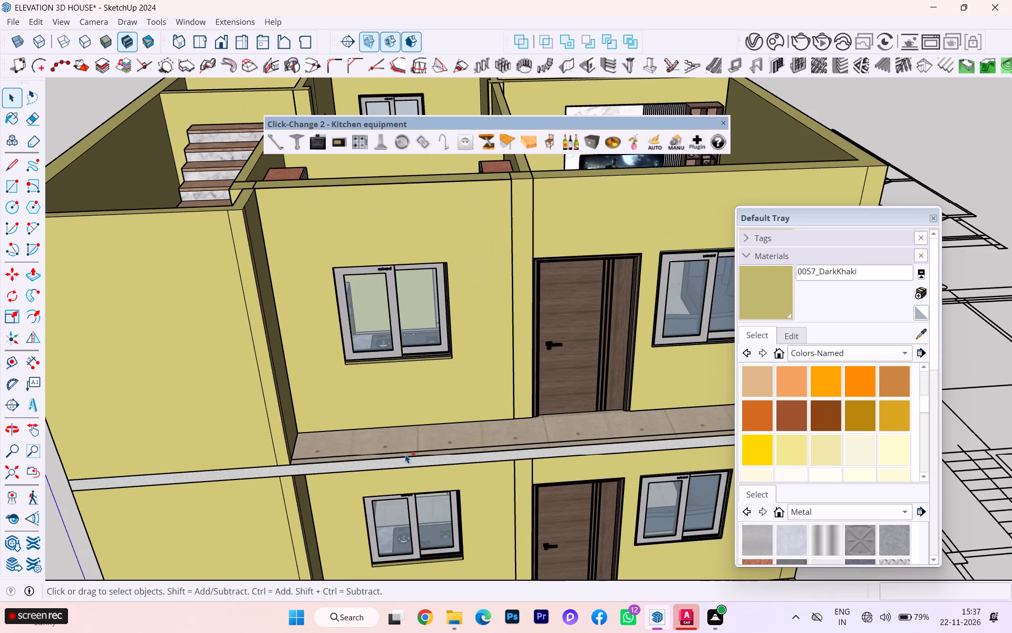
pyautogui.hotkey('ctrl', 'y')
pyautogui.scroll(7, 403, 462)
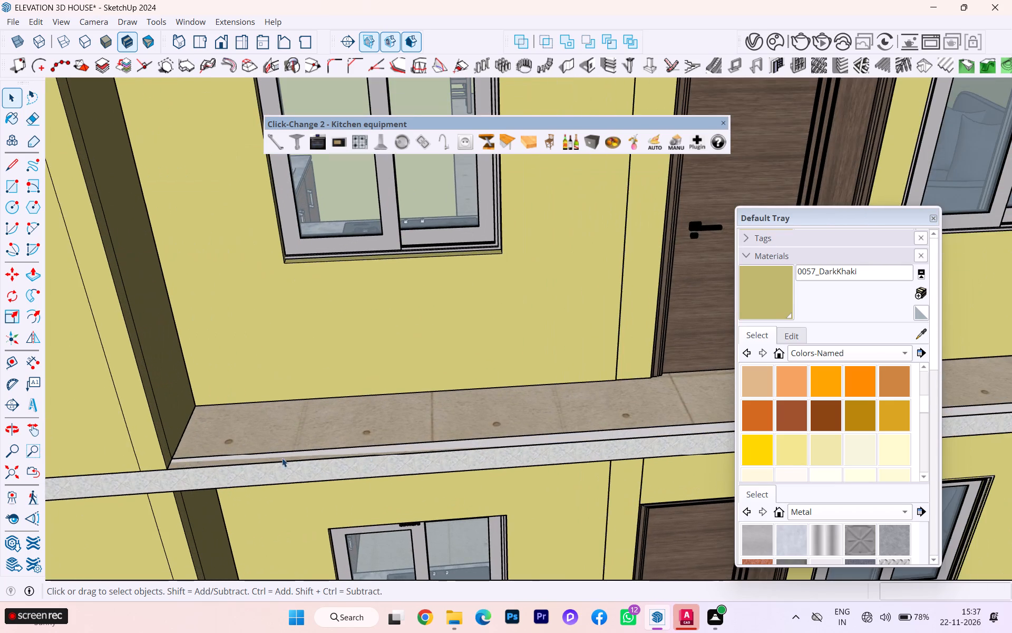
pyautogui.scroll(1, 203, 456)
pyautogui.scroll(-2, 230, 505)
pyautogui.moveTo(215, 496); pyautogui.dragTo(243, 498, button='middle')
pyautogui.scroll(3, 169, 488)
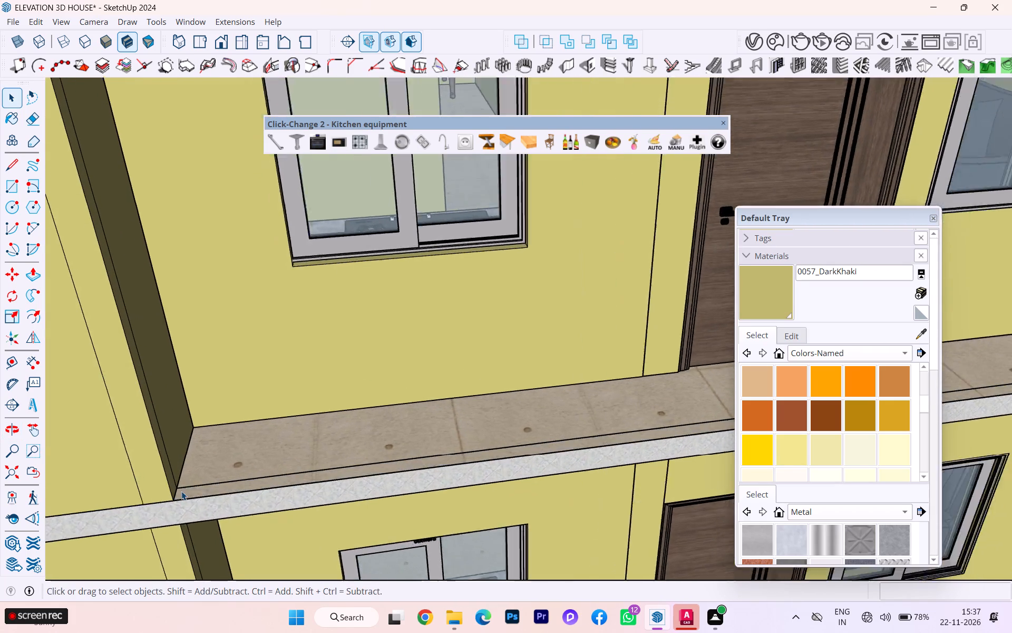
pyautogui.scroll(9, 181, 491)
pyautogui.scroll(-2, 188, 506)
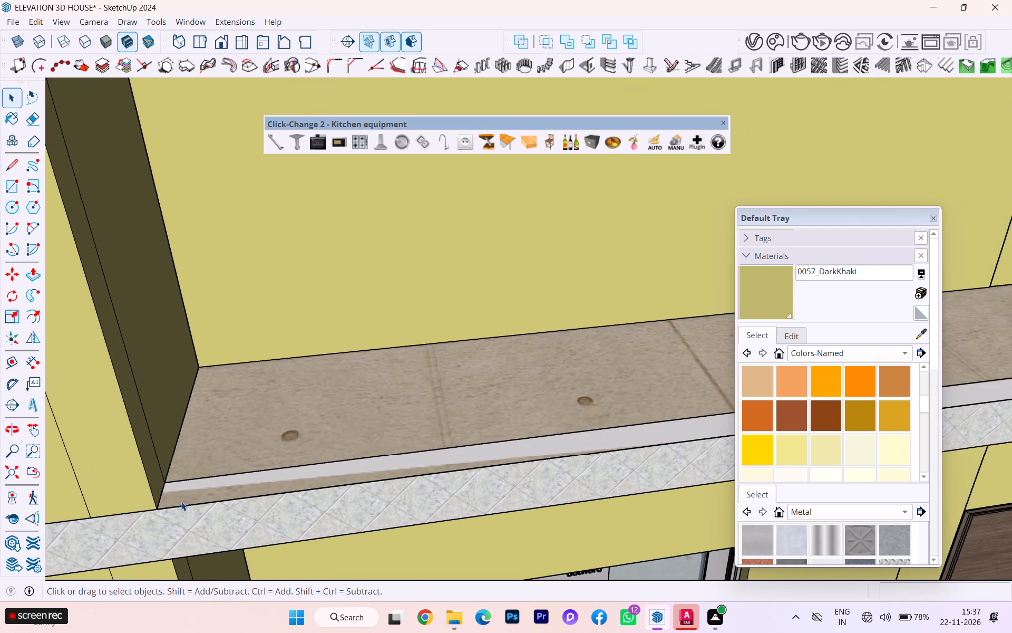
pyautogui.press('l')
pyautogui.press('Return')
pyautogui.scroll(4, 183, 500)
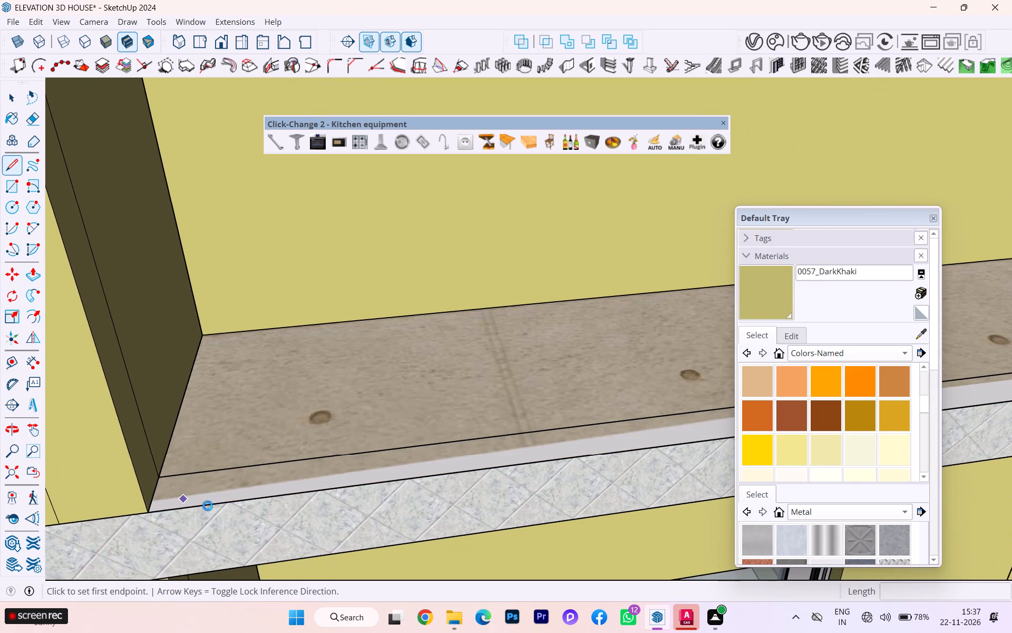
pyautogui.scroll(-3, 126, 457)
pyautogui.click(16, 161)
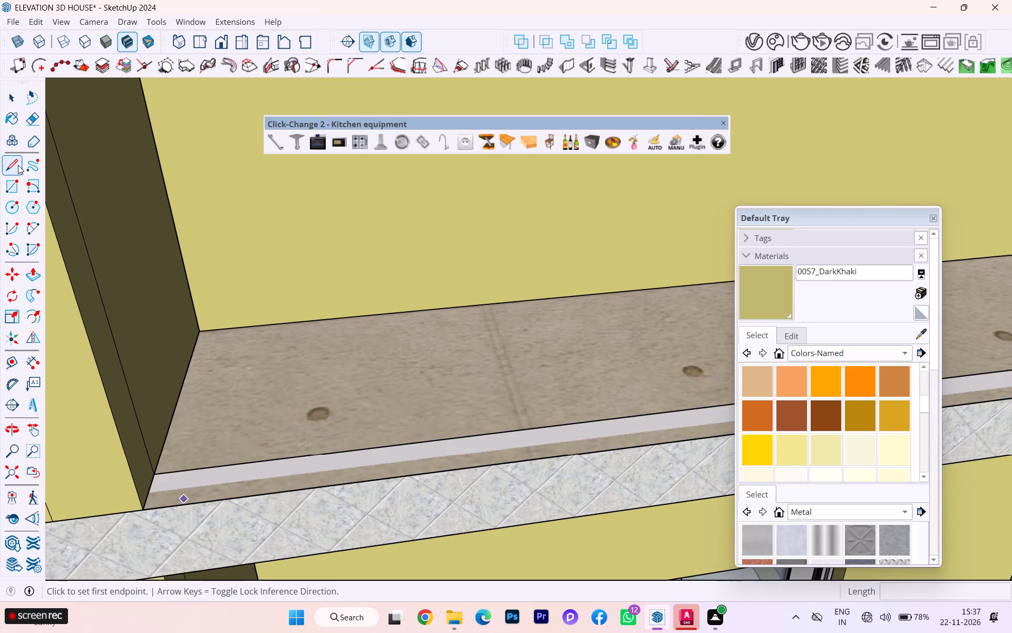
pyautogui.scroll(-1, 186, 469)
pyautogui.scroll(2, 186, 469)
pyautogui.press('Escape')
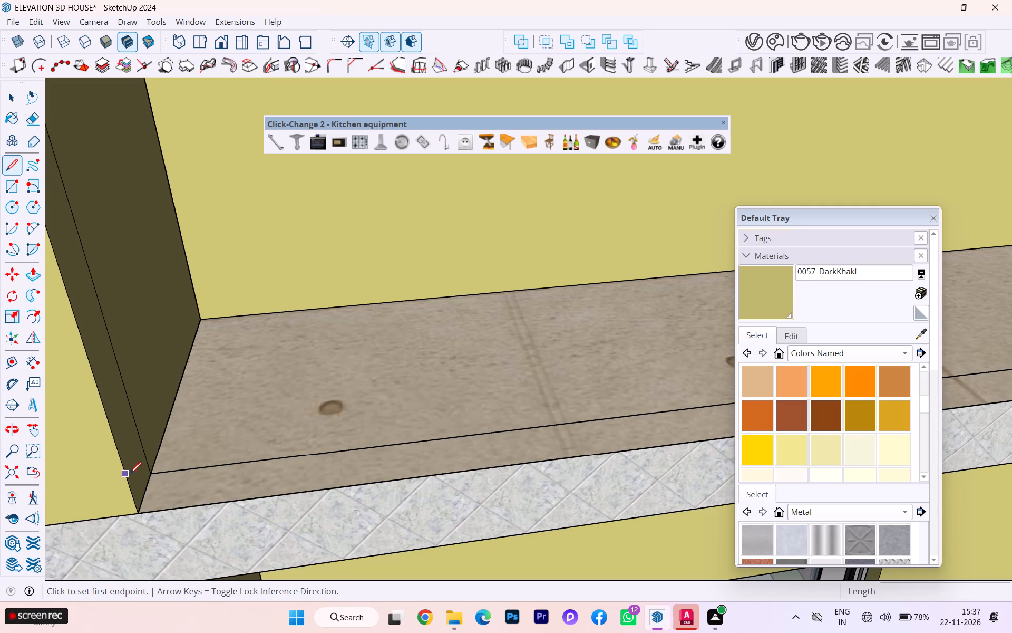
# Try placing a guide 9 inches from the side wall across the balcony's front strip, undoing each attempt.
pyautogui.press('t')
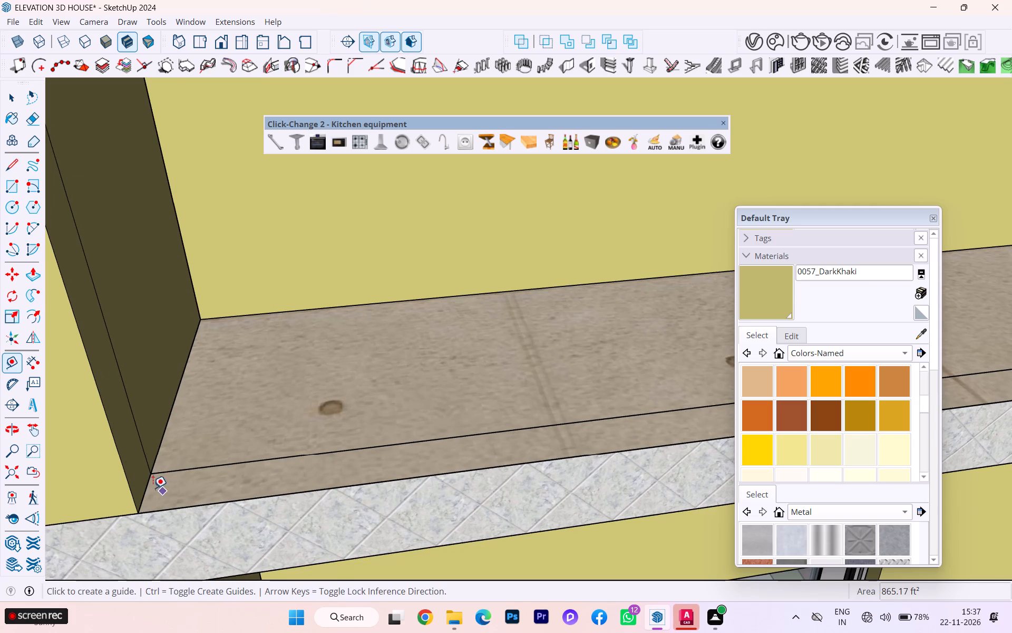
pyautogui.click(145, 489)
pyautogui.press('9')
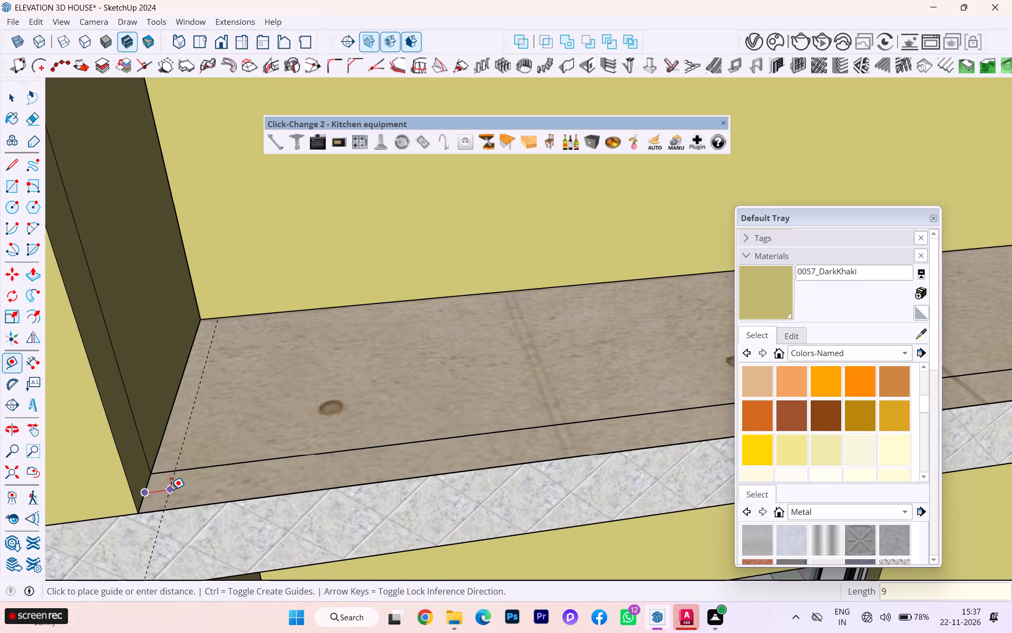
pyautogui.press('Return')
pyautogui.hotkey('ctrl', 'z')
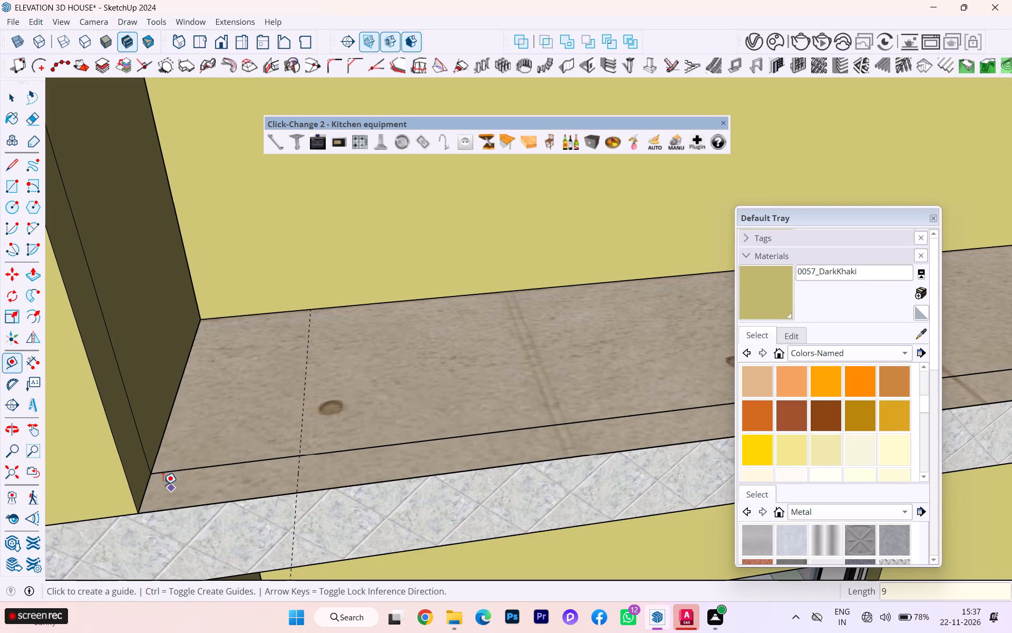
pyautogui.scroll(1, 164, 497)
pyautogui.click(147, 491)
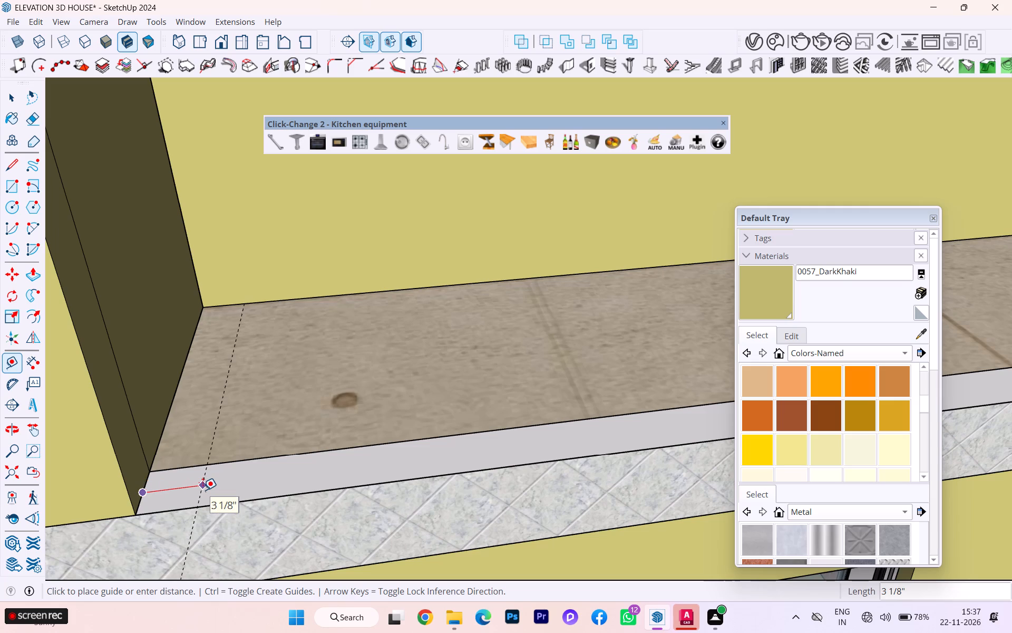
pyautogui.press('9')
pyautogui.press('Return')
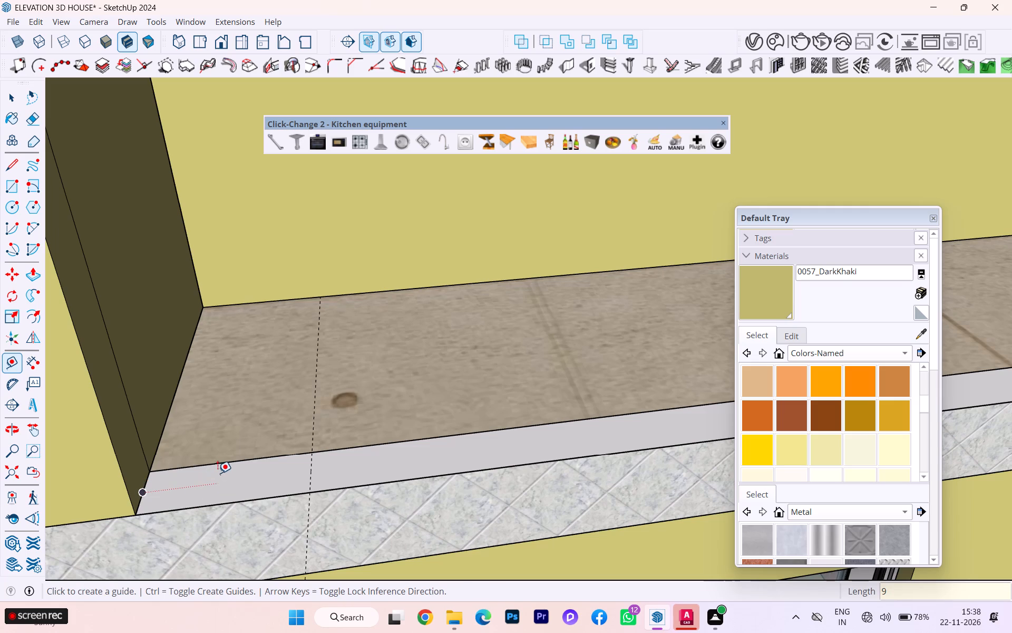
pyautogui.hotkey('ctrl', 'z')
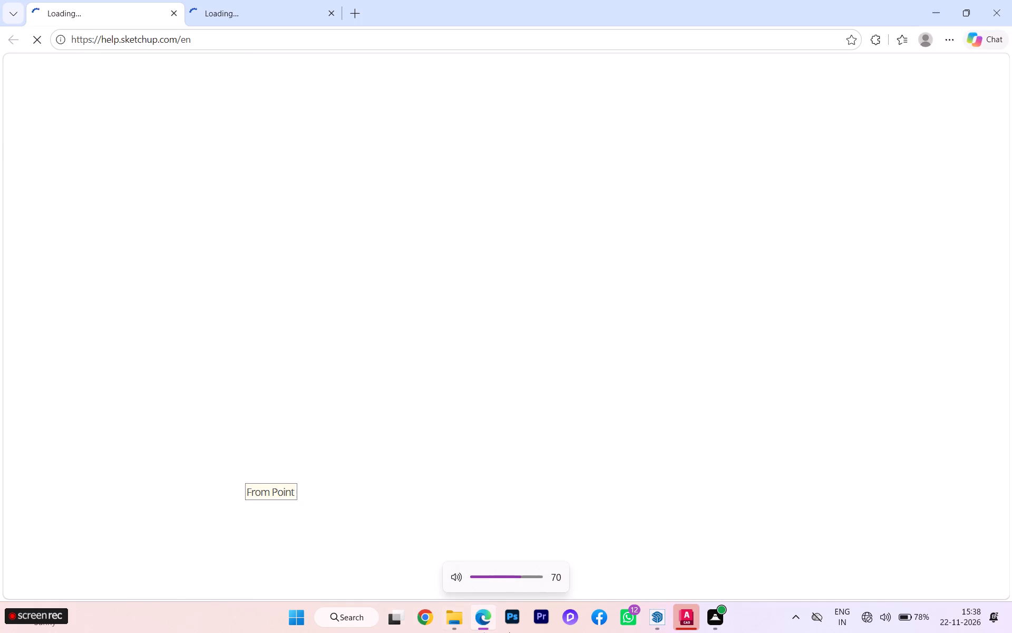
# Switch from the browser back to SketchUp.
pyautogui.click(651, 616)
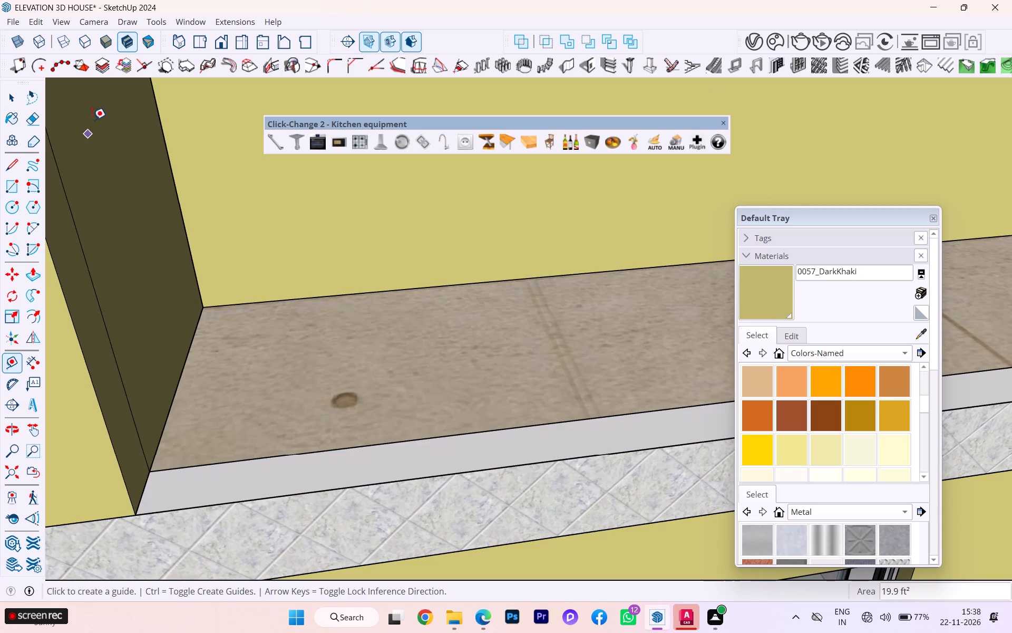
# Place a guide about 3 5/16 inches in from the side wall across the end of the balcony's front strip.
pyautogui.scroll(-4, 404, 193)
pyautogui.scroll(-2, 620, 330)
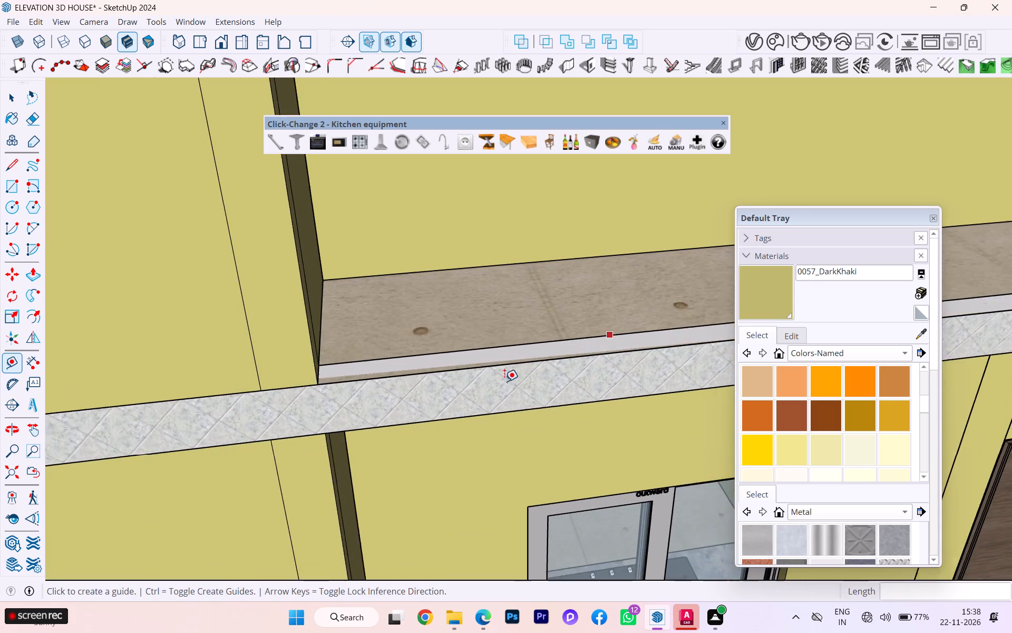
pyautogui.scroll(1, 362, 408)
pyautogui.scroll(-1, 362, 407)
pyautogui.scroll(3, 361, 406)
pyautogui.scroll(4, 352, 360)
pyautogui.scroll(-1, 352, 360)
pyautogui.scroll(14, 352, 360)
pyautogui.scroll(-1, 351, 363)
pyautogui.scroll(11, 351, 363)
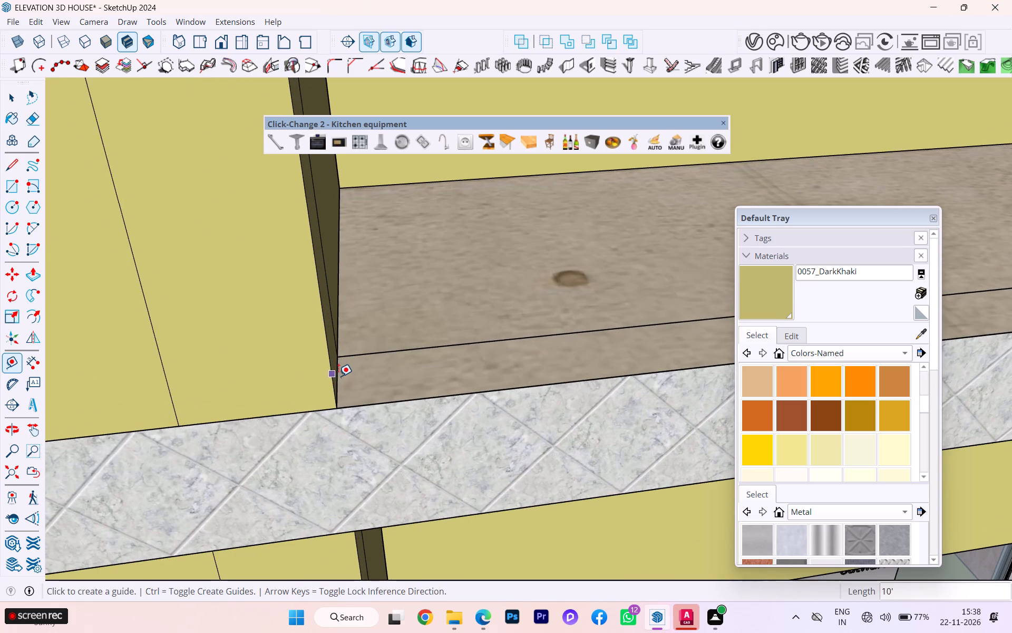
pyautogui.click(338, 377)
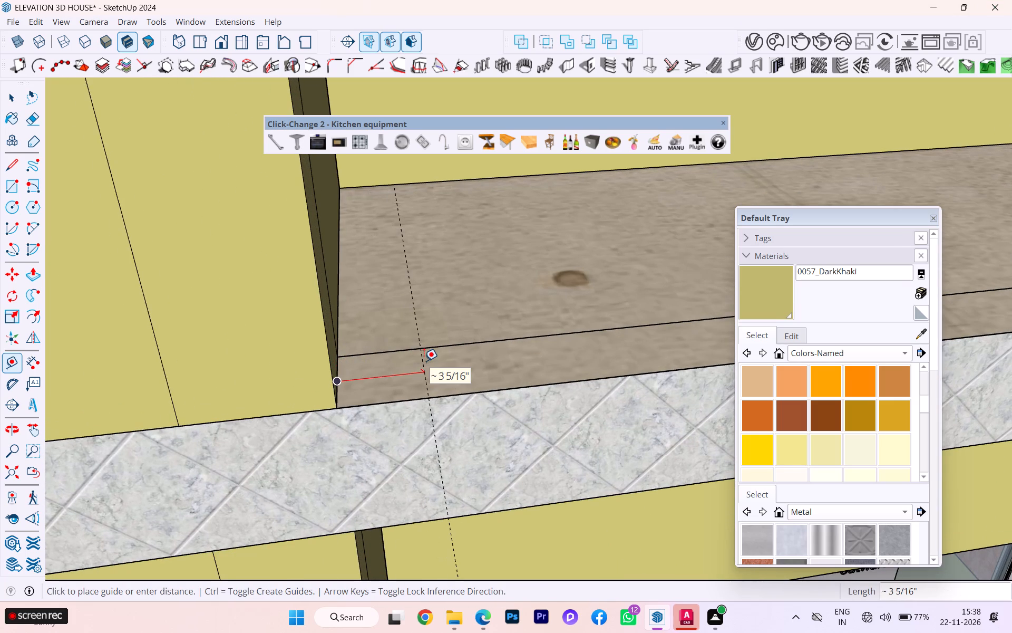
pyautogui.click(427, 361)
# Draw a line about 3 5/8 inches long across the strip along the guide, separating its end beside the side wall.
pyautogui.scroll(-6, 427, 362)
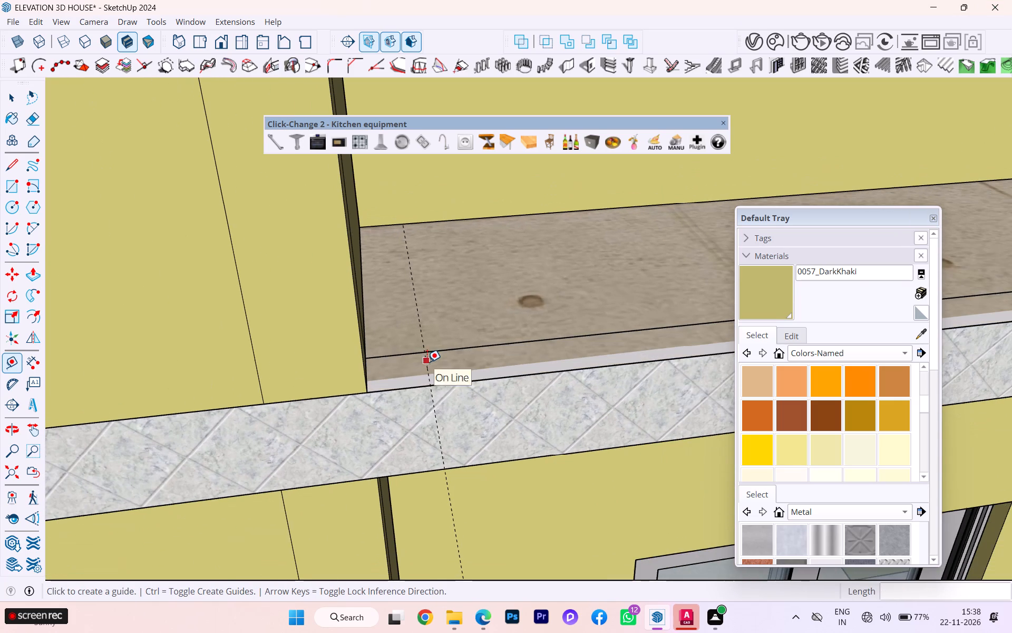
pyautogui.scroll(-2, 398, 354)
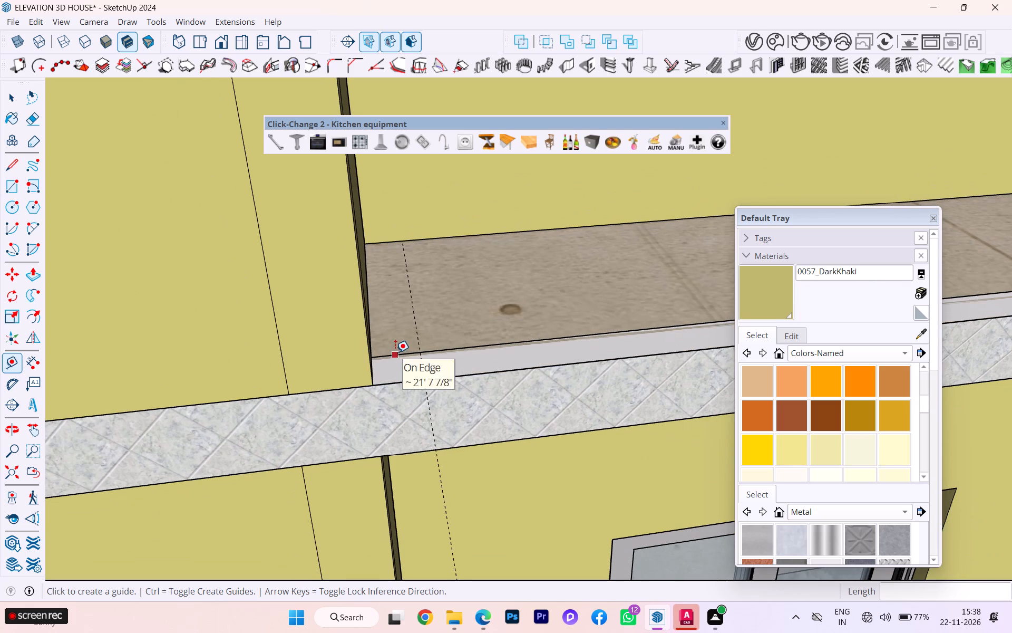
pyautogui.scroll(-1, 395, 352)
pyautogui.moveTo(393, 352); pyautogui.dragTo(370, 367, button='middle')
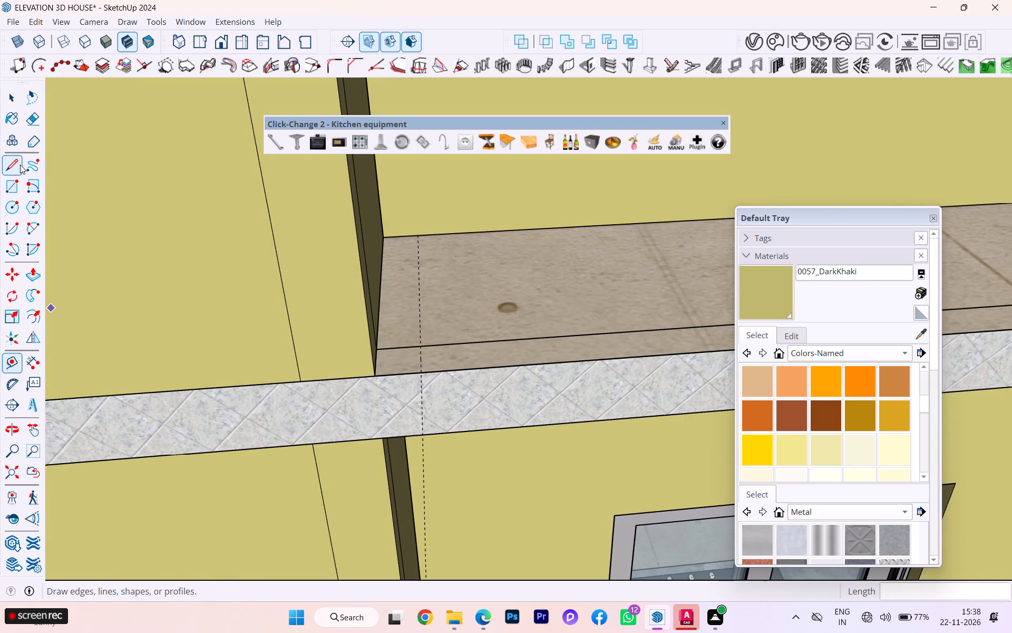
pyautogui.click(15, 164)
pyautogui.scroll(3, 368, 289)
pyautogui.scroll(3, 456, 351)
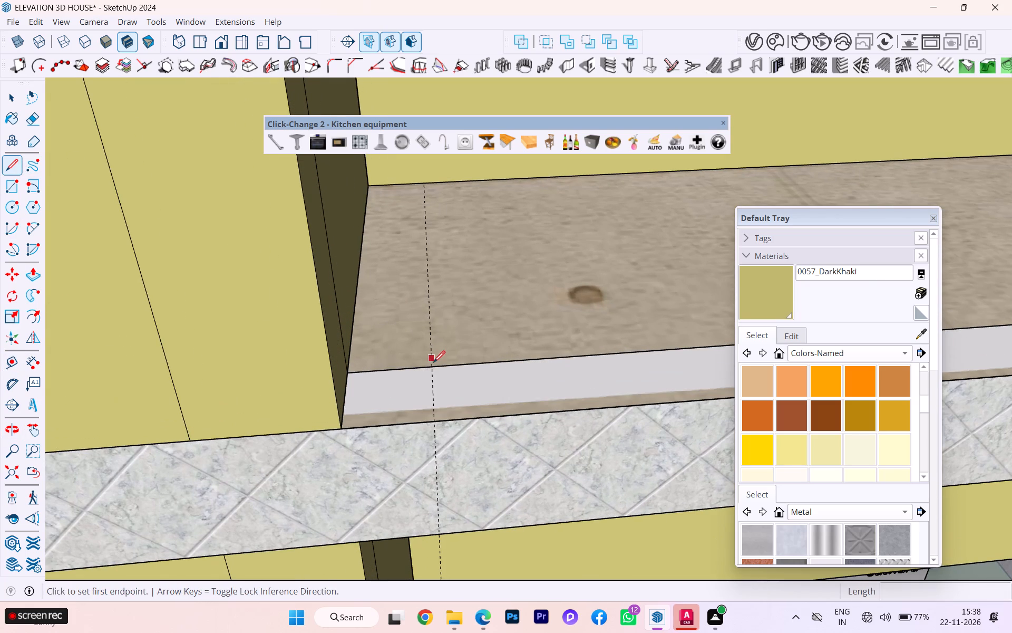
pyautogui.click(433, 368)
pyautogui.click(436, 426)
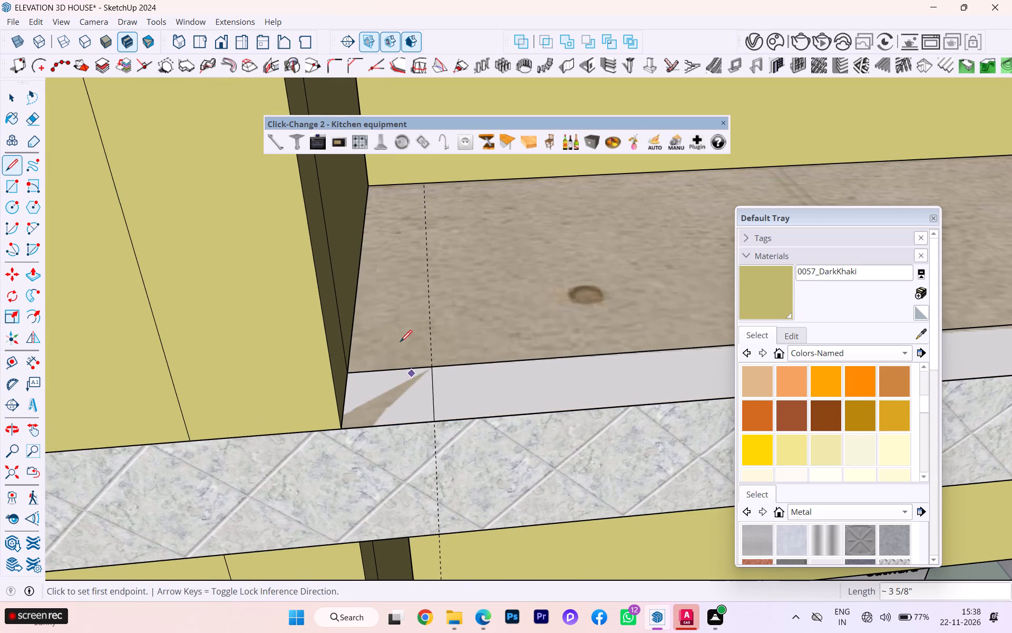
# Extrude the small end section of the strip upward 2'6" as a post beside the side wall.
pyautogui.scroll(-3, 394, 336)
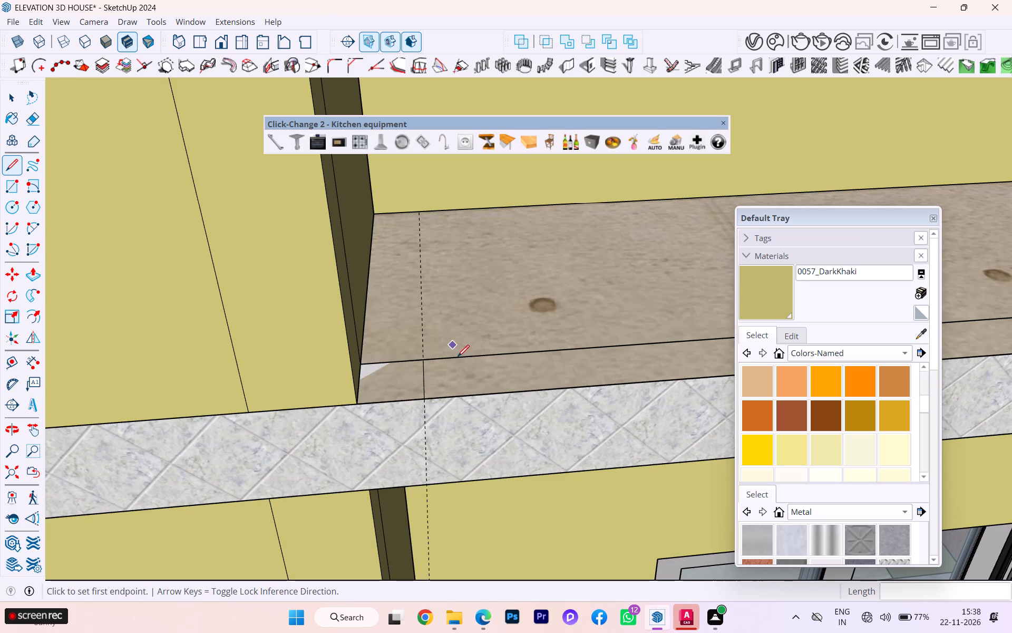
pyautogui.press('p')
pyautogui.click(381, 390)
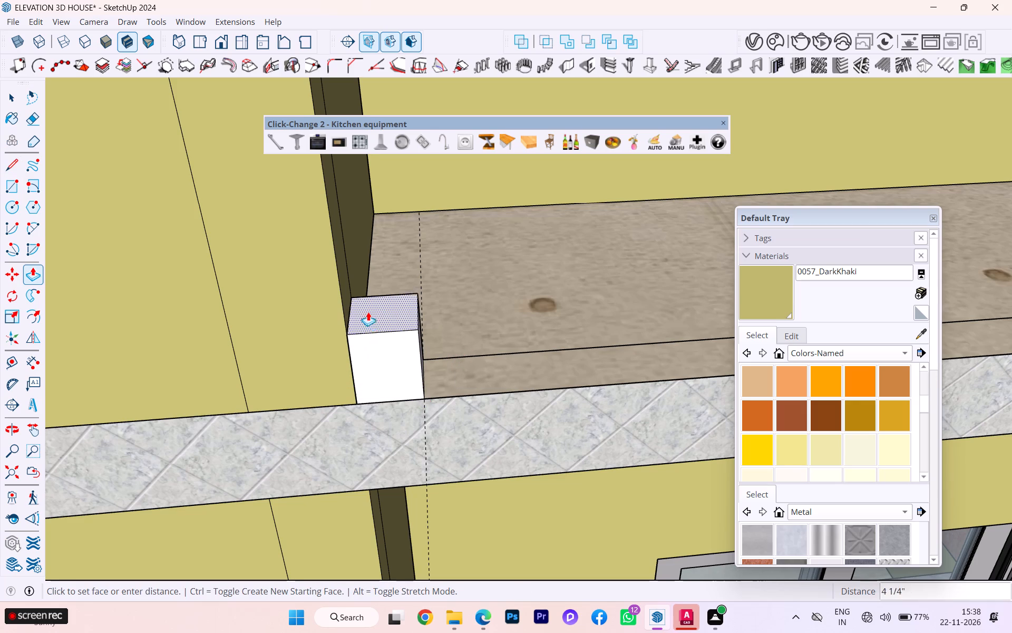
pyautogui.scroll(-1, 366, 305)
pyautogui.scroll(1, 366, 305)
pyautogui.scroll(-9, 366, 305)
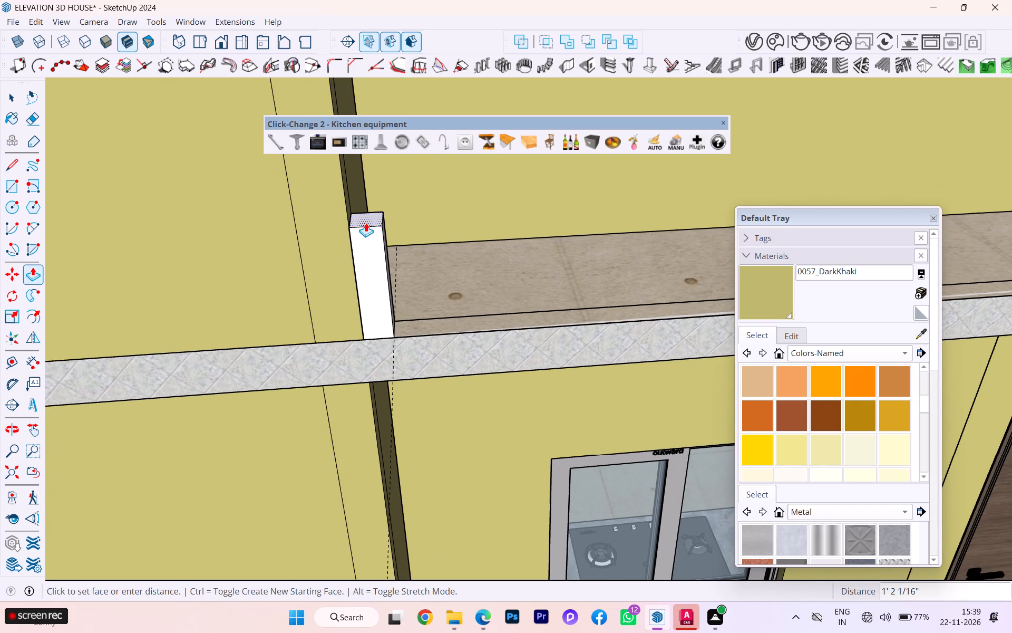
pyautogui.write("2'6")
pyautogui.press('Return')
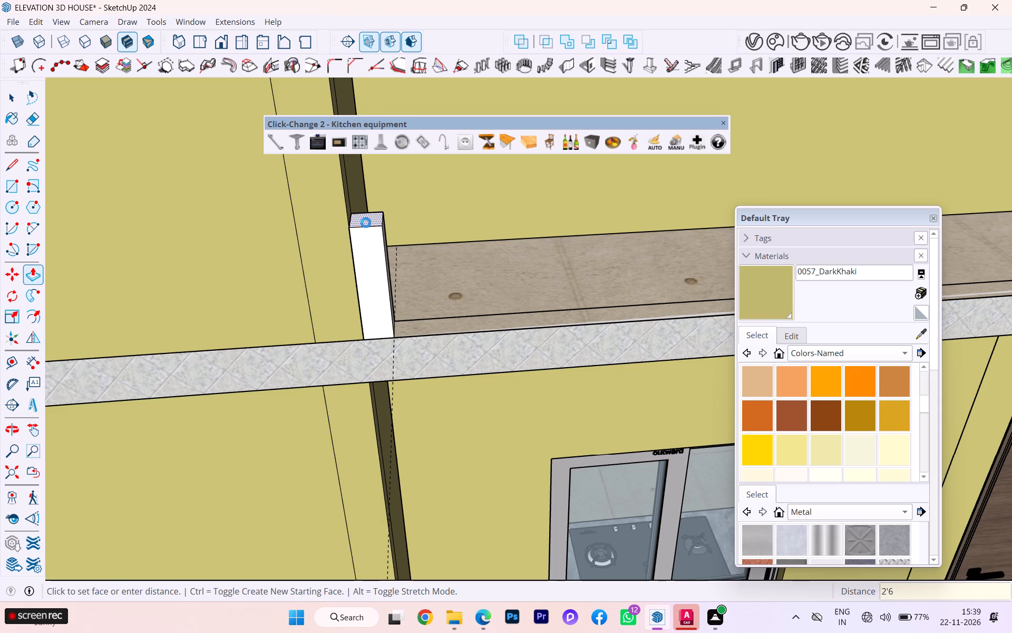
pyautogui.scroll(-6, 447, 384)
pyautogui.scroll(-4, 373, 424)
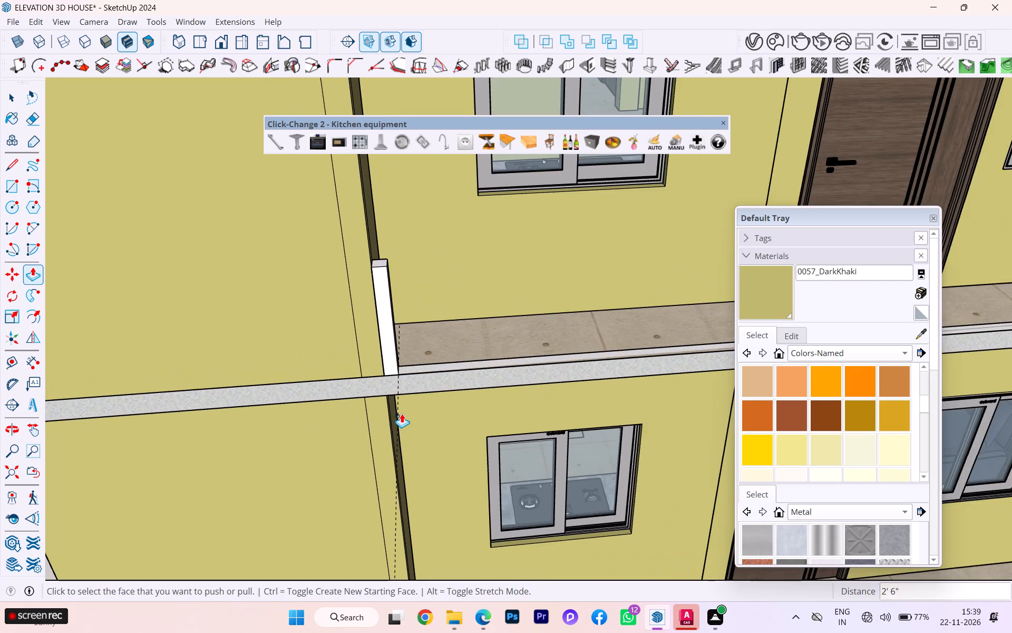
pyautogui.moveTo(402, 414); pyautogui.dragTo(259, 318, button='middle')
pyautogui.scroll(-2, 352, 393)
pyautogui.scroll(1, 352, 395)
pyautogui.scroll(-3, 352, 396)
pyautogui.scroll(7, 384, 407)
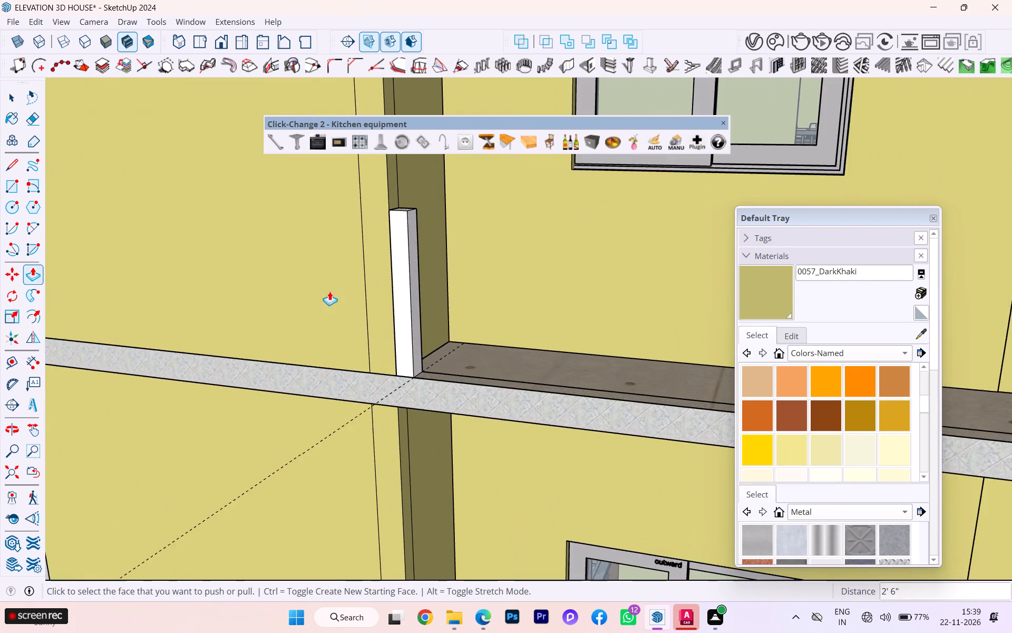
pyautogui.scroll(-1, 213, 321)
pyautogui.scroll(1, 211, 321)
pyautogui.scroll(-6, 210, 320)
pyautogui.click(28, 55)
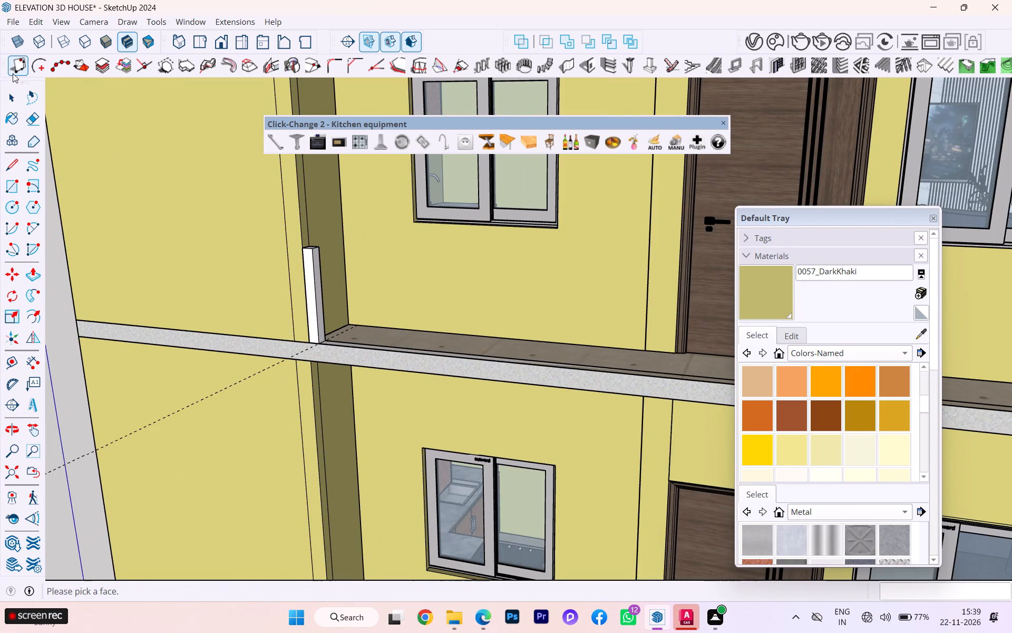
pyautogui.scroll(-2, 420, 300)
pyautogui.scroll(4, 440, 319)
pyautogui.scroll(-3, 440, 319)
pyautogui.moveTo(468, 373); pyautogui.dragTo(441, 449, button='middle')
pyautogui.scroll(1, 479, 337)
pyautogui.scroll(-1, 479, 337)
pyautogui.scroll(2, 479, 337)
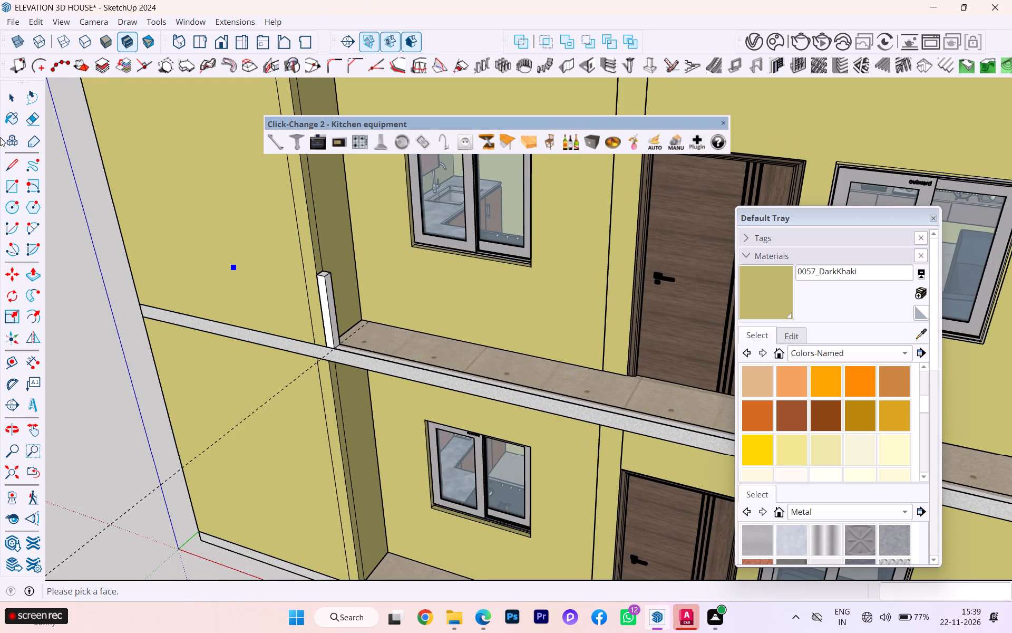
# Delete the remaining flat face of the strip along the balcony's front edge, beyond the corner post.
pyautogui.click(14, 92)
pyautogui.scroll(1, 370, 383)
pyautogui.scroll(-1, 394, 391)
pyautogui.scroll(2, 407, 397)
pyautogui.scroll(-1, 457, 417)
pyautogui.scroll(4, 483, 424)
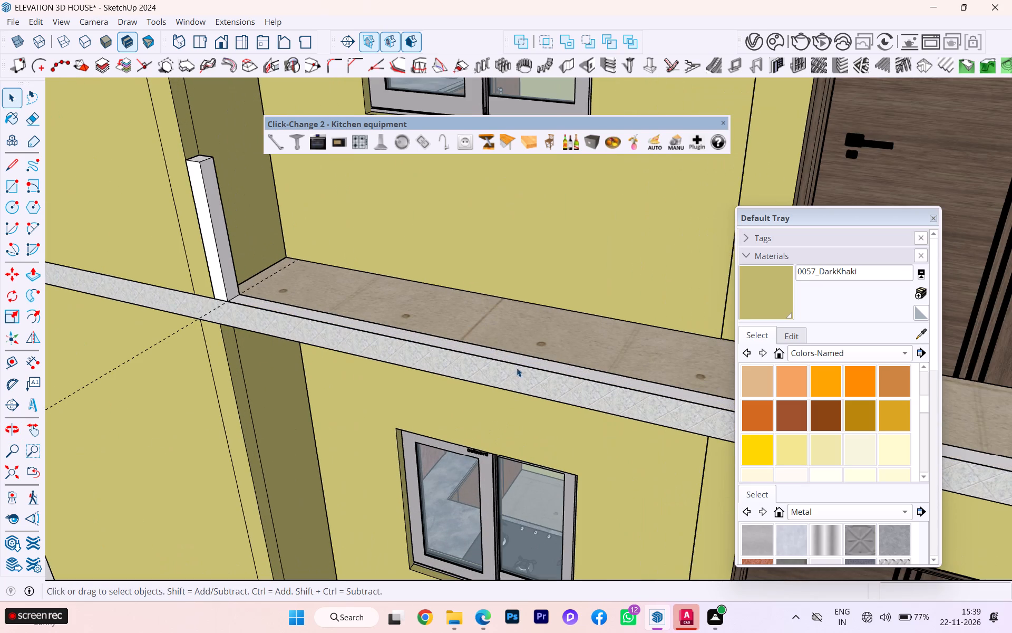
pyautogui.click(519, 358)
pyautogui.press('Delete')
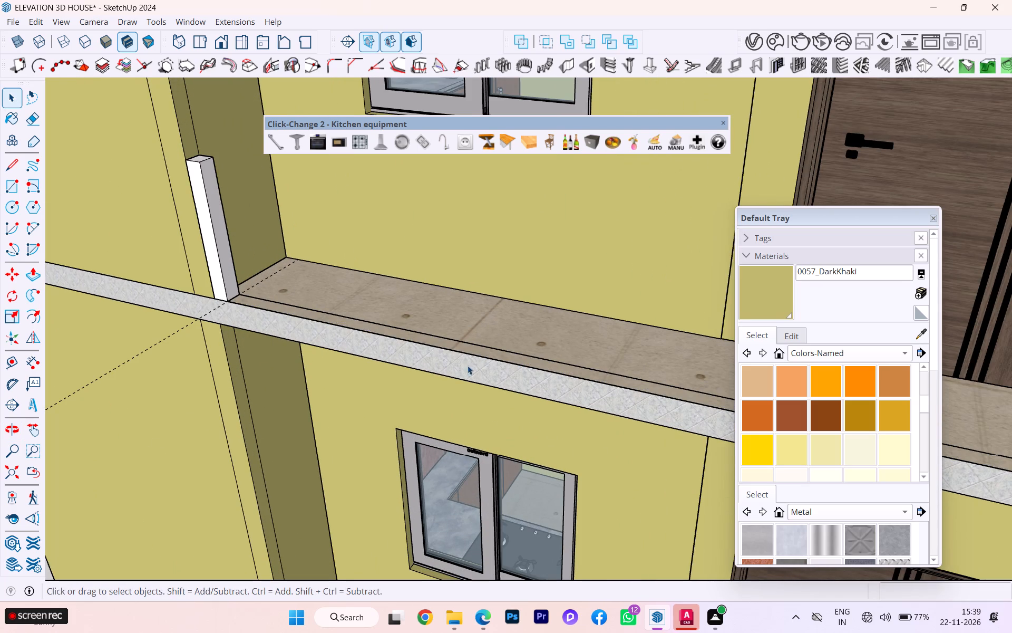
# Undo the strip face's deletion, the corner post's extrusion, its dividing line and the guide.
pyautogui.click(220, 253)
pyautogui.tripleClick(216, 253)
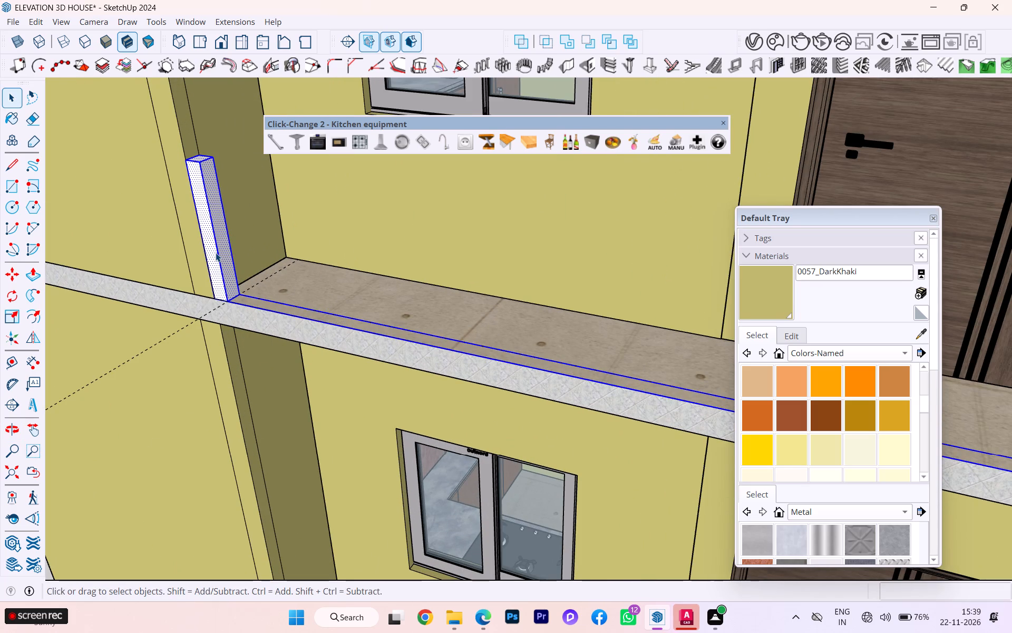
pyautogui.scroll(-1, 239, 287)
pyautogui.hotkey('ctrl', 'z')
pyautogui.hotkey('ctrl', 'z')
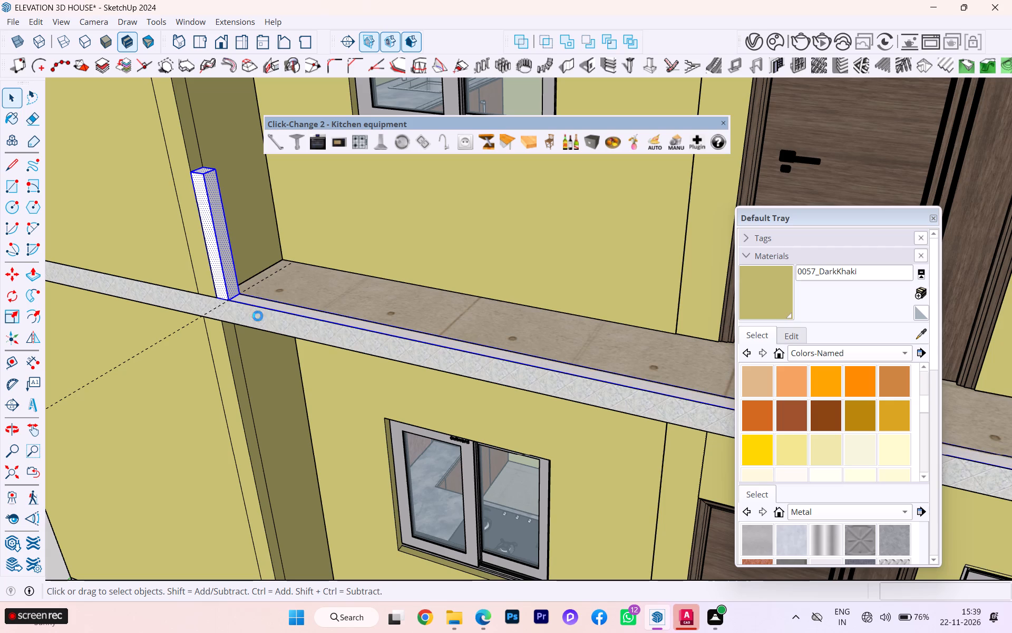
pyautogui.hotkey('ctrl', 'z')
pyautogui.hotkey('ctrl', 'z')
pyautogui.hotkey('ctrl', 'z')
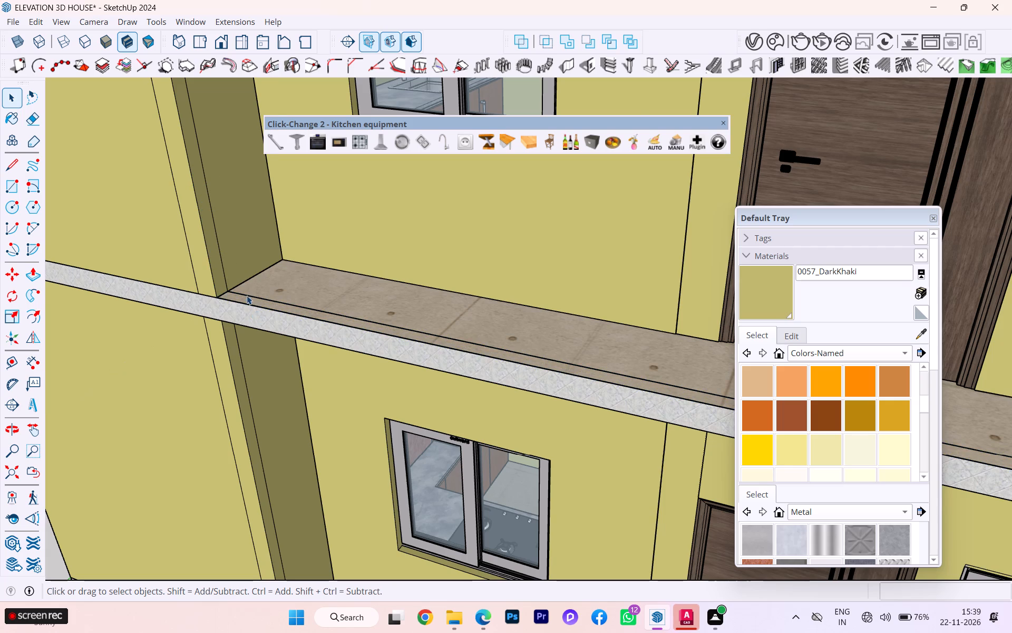
# Draw a rectangle about 4 by 3 5/8 inches in the balcony's front strip, in the corner beside the side wall.
pyautogui.scroll(3, 246, 294)
pyautogui.scroll(-1, 246, 294)
pyautogui.moveTo(245, 303); pyautogui.dragTo(260, 418, button='middle')
pyautogui.press('r')
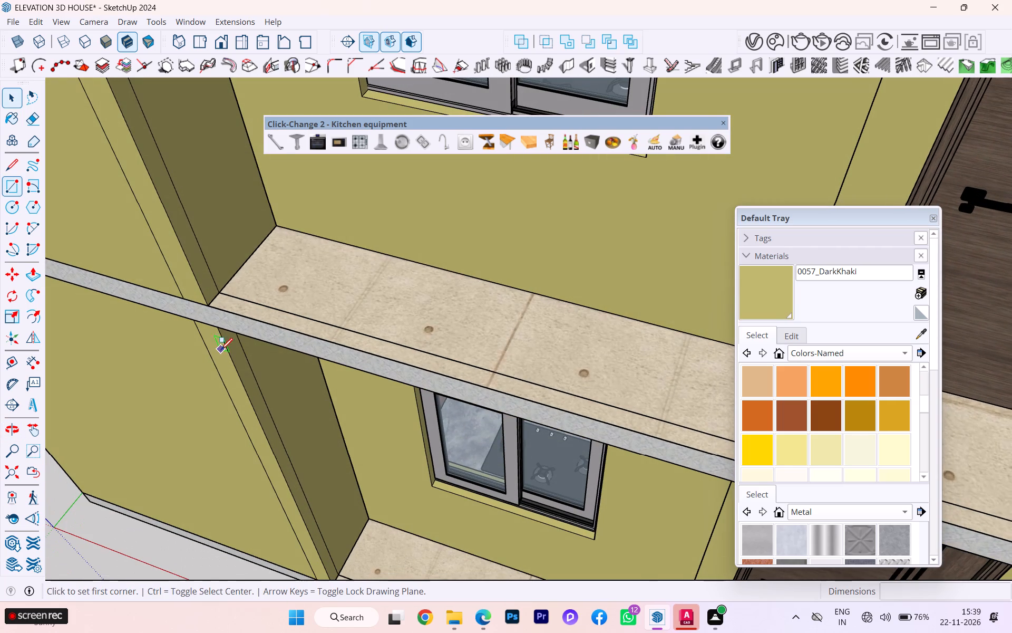
pyautogui.scroll(5, 215, 325)
pyautogui.scroll(-1, 215, 292)
pyautogui.scroll(6, 215, 292)
pyautogui.scroll(-1, 196, 302)
pyautogui.scroll(1, 196, 302)
pyautogui.click(203, 299)
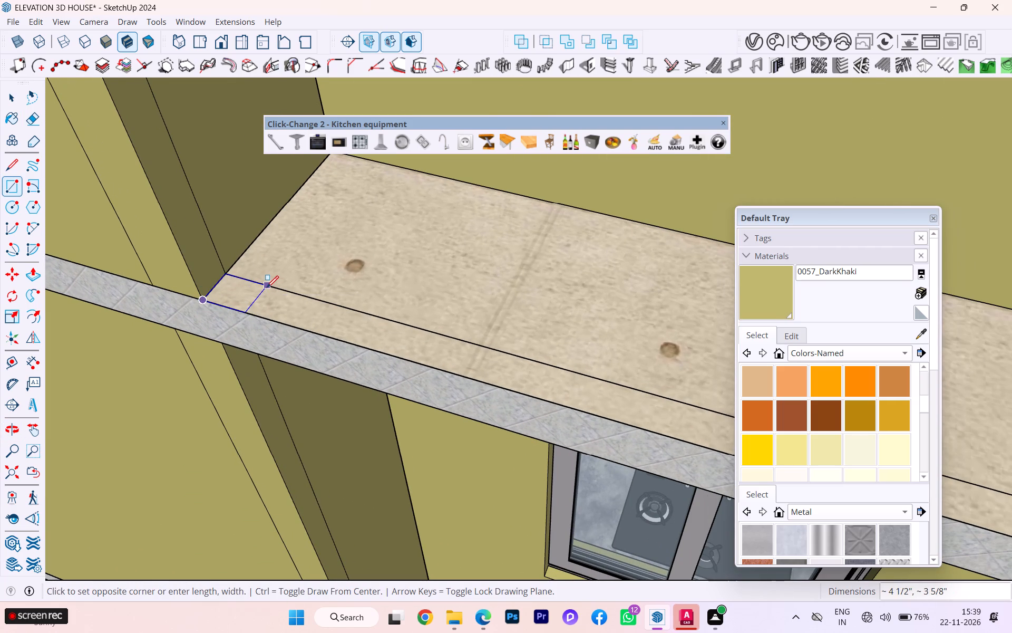
pyautogui.scroll(5, 261, 289)
pyautogui.scroll(-1, 252, 295)
pyautogui.scroll(3, 252, 295)
pyautogui.click(263, 283)
pyautogui.scroll(-3, 265, 298)
pyautogui.moveTo(278, 339); pyautogui.dragTo(306, 325, button='middle')
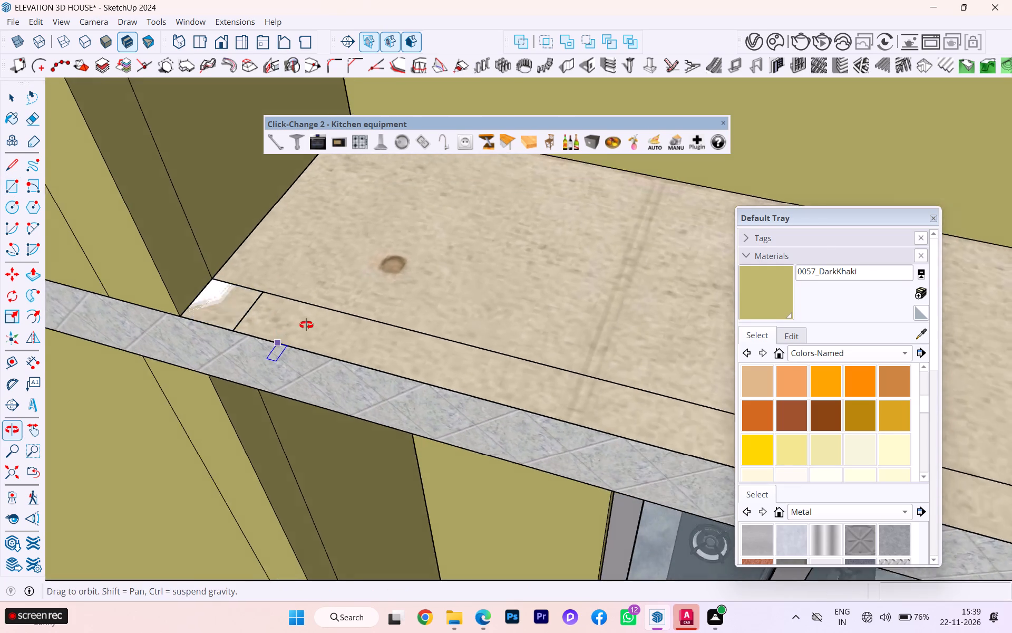
pyautogui.moveTo(306, 325); pyautogui.dragTo(354, 322, button='middle')
# Turn the small corner rectangle and its edges into a component.
pyautogui.click(14, 97)
pyautogui.doubleClick(215, 342)
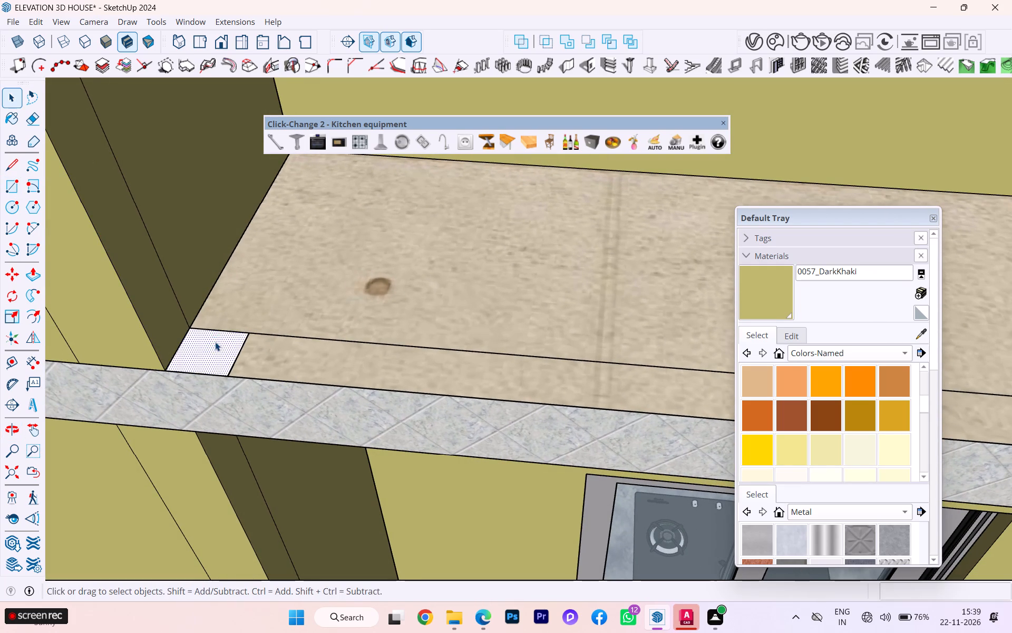
pyautogui.rightClick(215, 342)
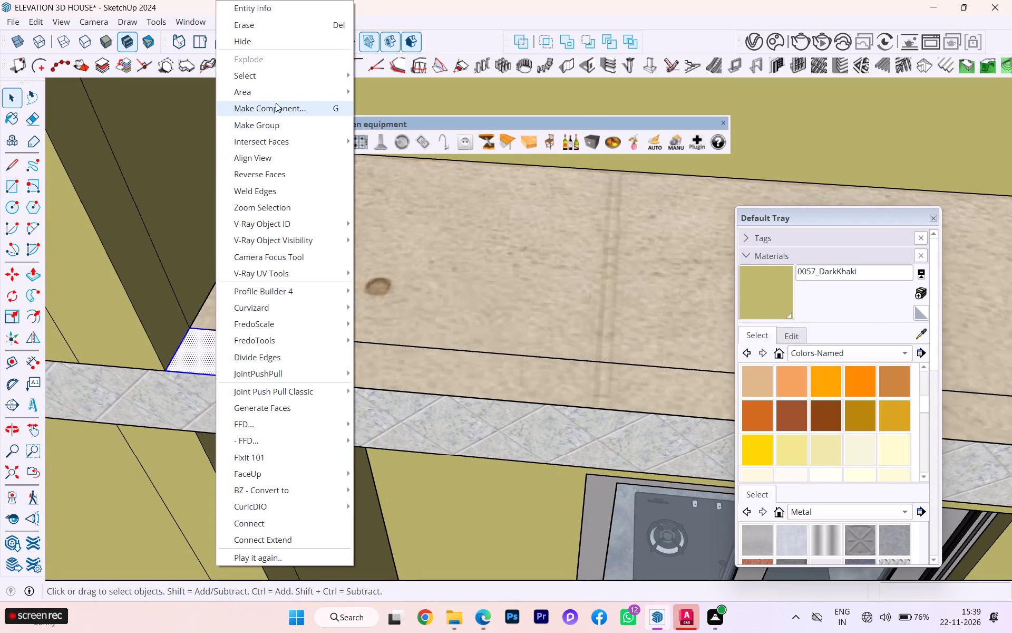
pyautogui.click(276, 103)
pyautogui.click(507, 466)
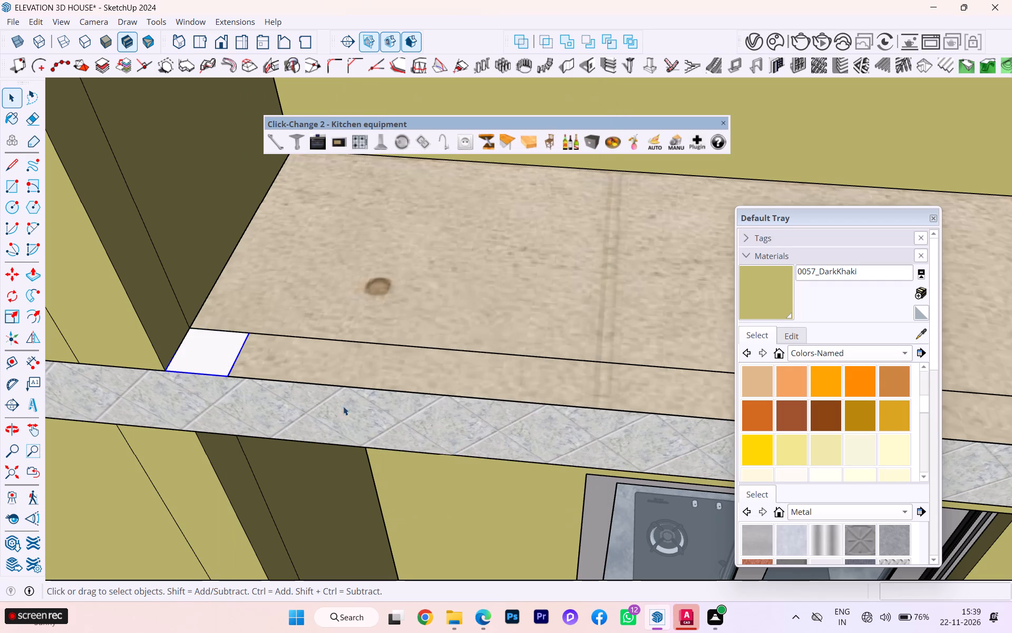
# Extrude the rectangle inside the component 3' upward as a post, and leave component editing.
pyautogui.doubleClick(200, 340)
pyautogui.click(208, 351)
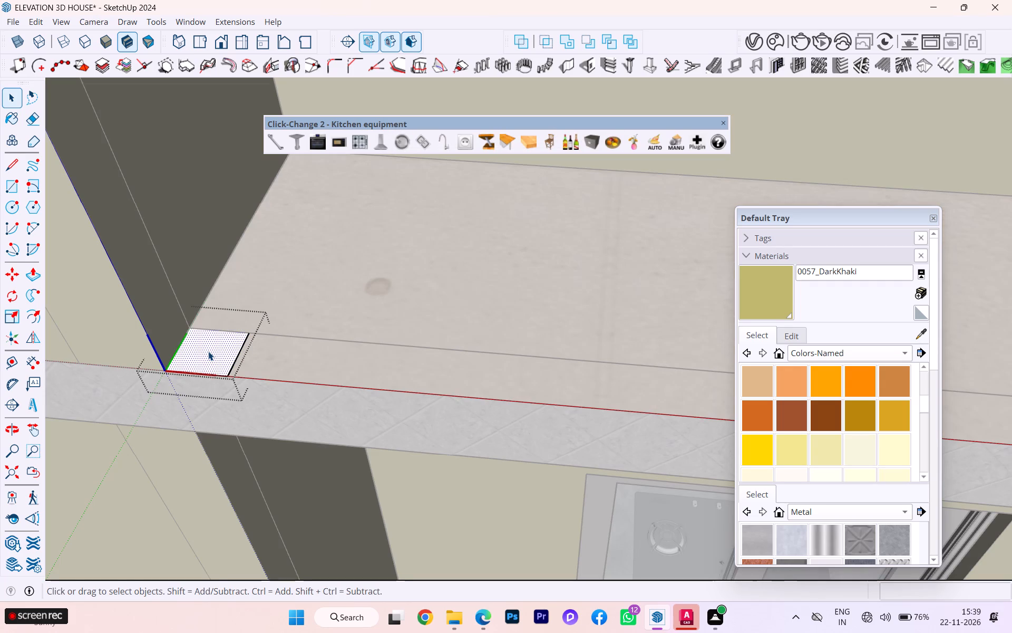
pyautogui.write('OP')
pyautogui.click(208, 351)
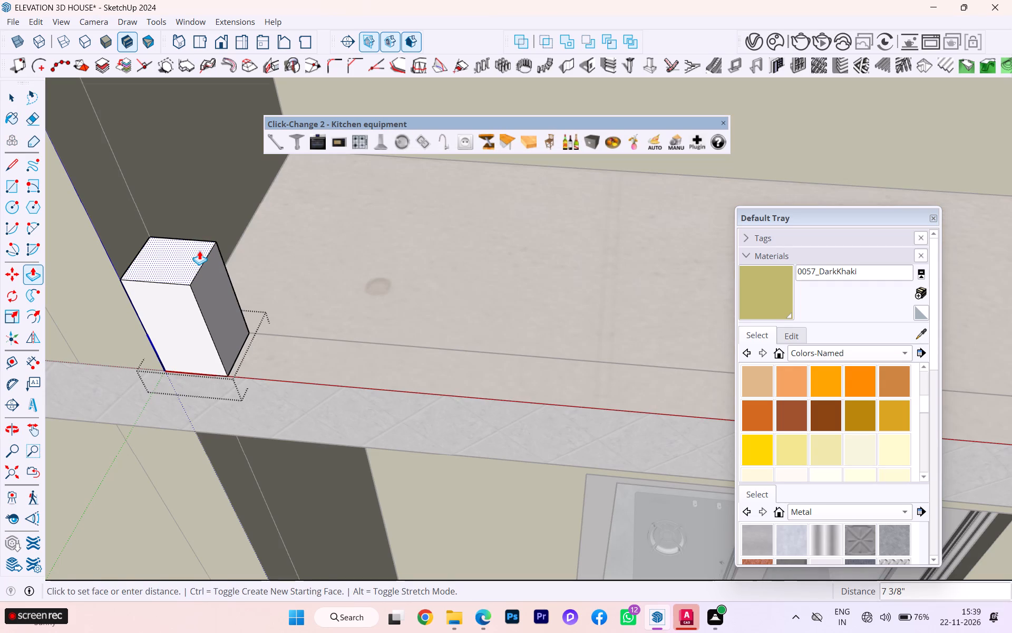
pyautogui.write("3'")
pyautogui.press('Return')
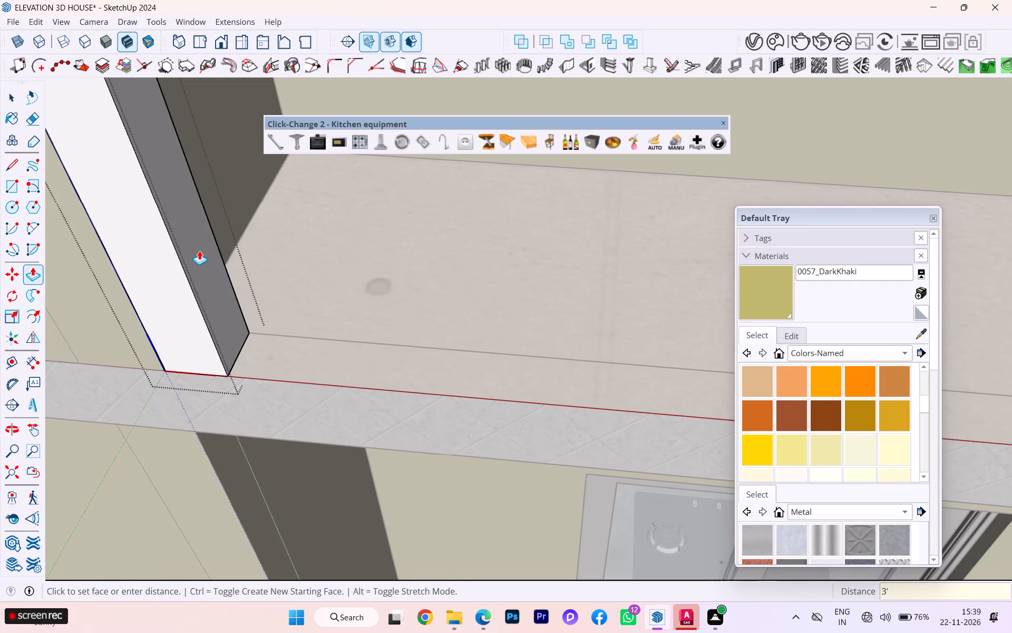
pyautogui.scroll(-20, 300, 338)
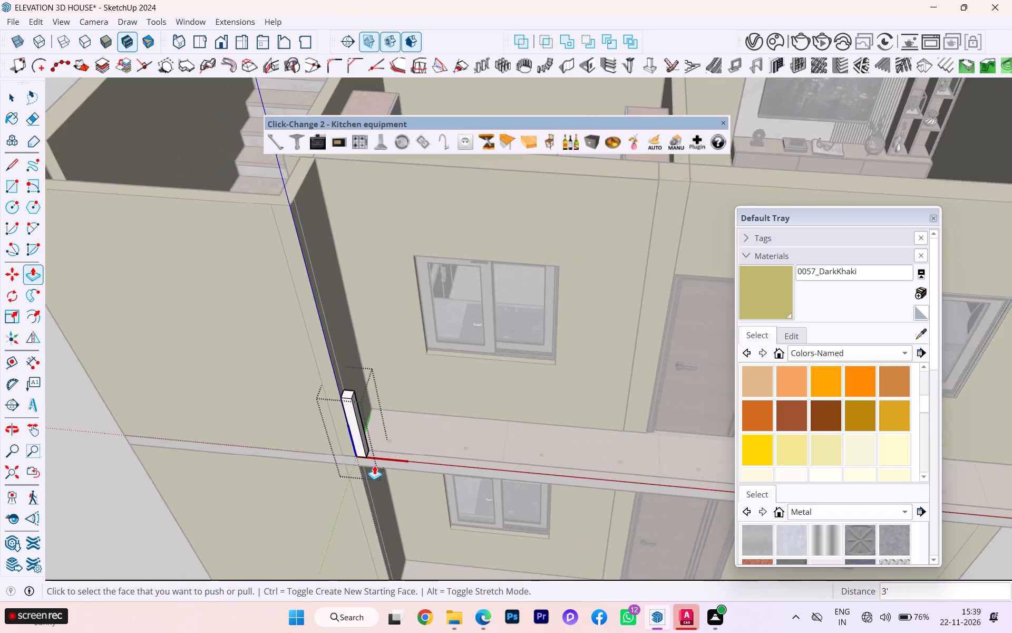
pyautogui.moveTo(373, 463); pyautogui.dragTo(336, 367, button='middle')
pyautogui.scroll(-1, 476, 444)
pyautogui.scroll(3, 476, 445)
pyautogui.scroll(-11, 476, 446)
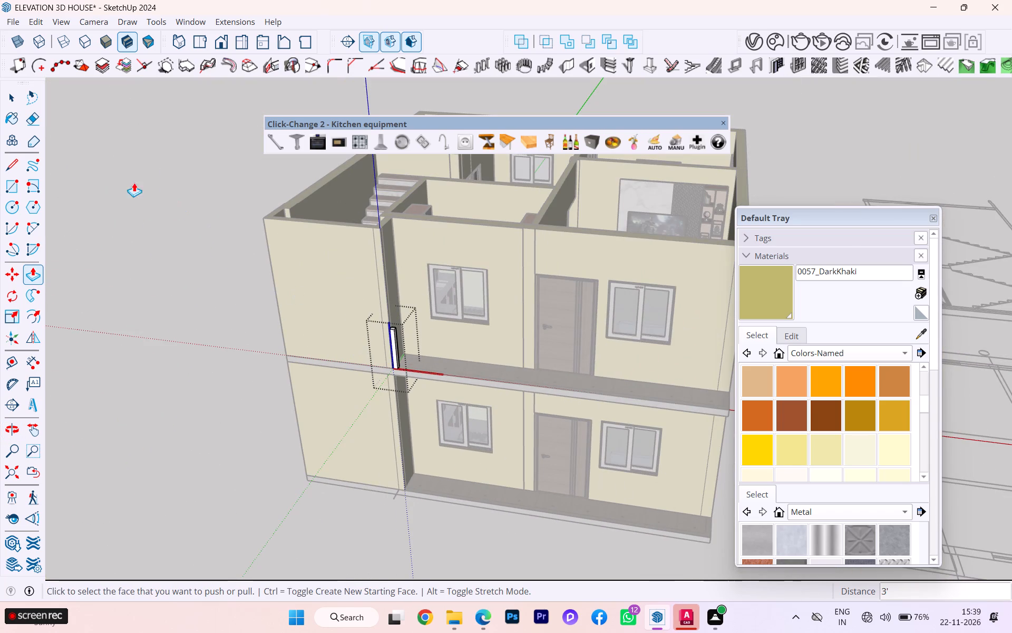
pyautogui.click(5, 95)
pyautogui.click(118, 196)
# Copy the post about 11' along the balcony's front edge, to a spot in front of the upper door.
pyautogui.scroll(6, 471, 344)
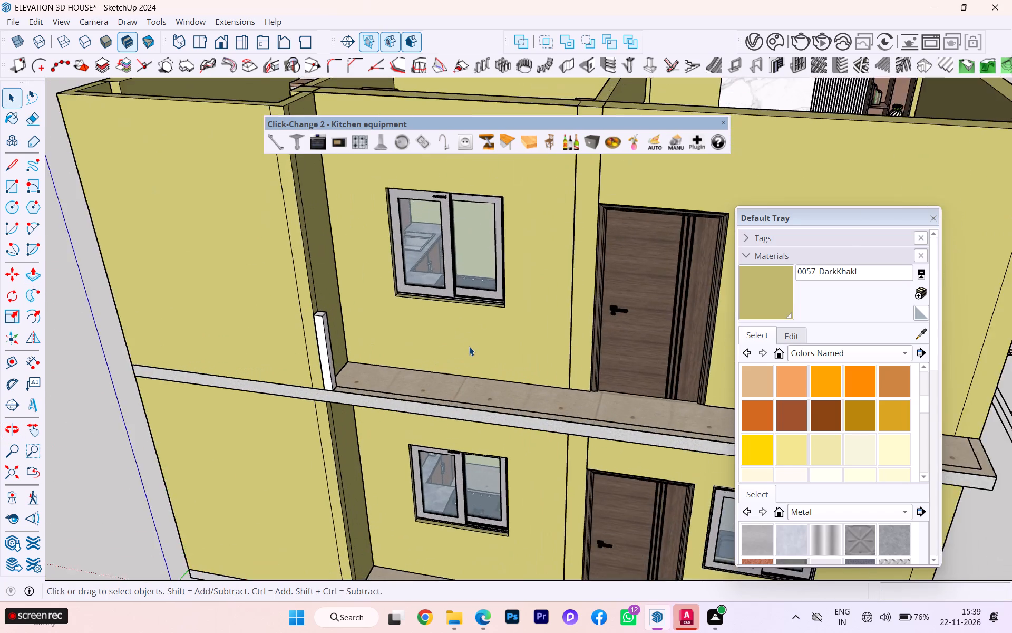
pyautogui.scroll(4, 444, 353)
pyautogui.scroll(-1, 419, 347)
pyautogui.scroll(3, 417, 346)
pyautogui.click(291, 344)
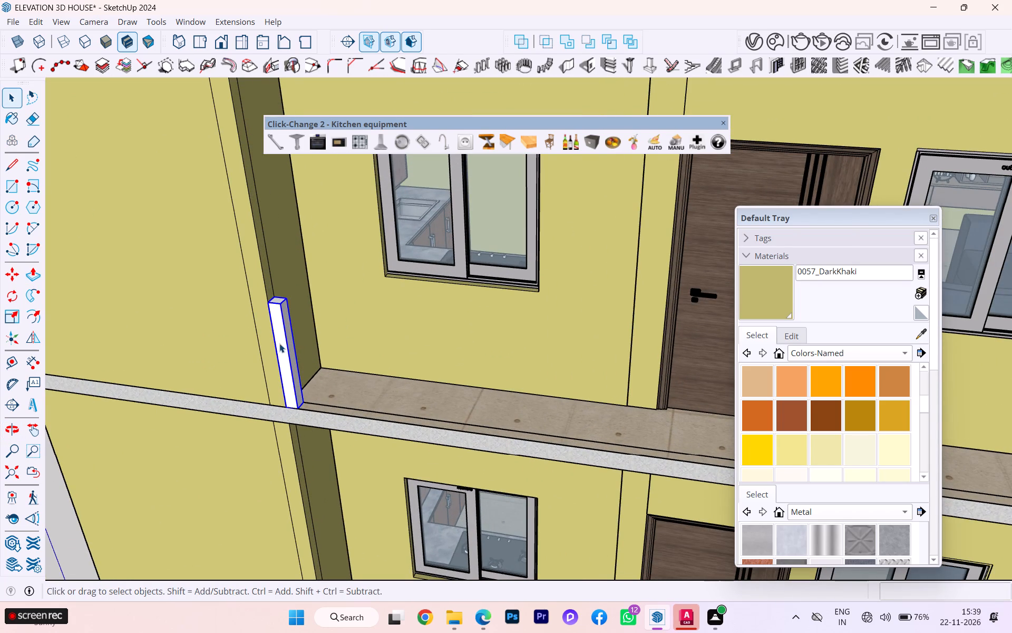
pyautogui.press('m')
pyautogui.press('Return')
pyautogui.scroll(3, 297, 394)
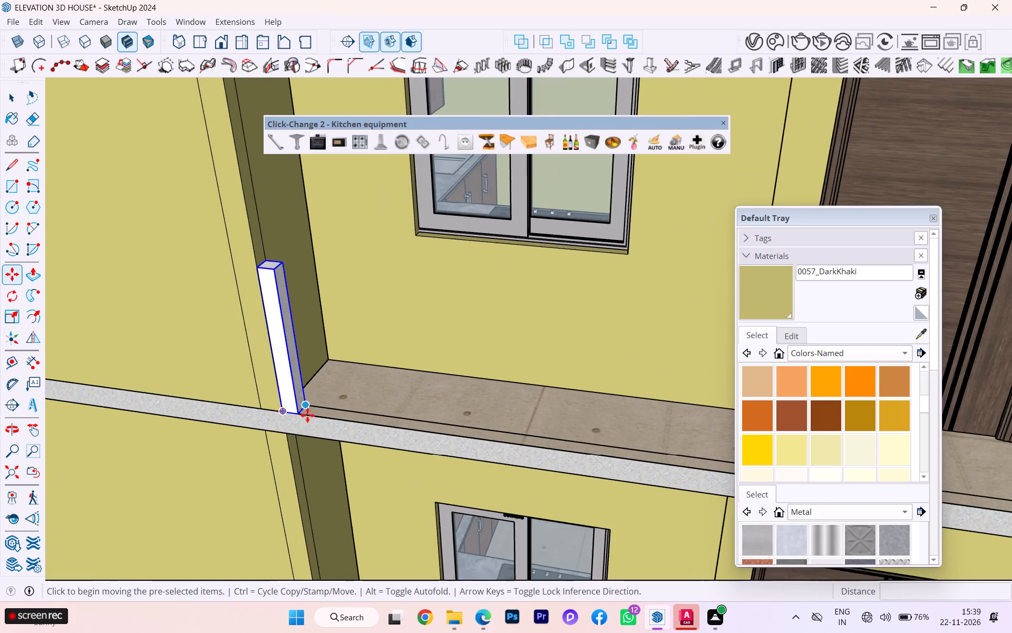
pyautogui.scroll(9, 307, 415)
pyautogui.scroll(-2, 284, 397)
pyautogui.scroll(3, 284, 397)
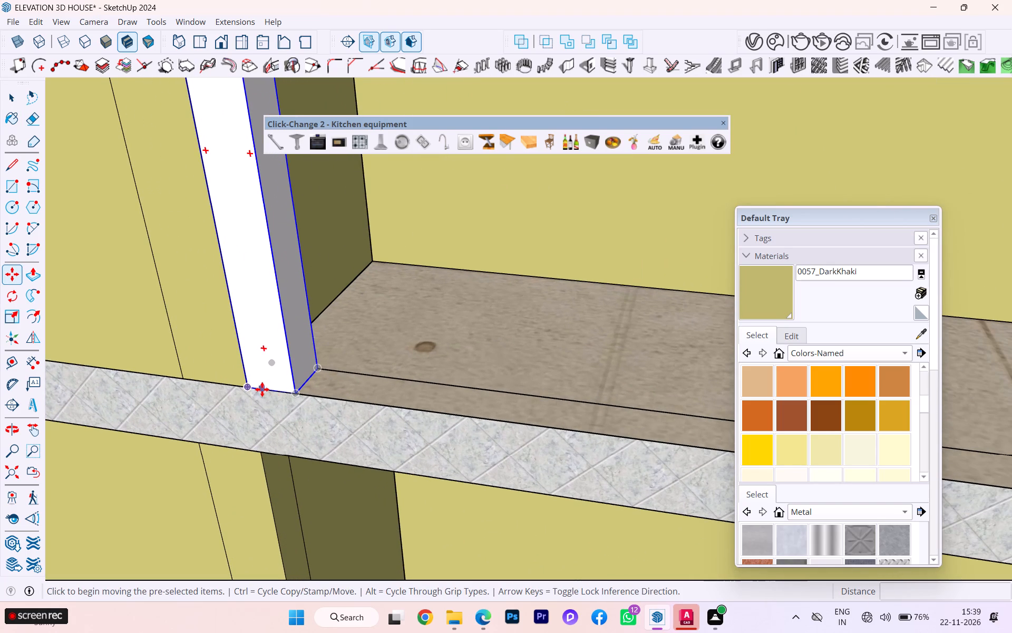
pyautogui.click(246, 390)
pyautogui.scroll(-2, 284, 396)
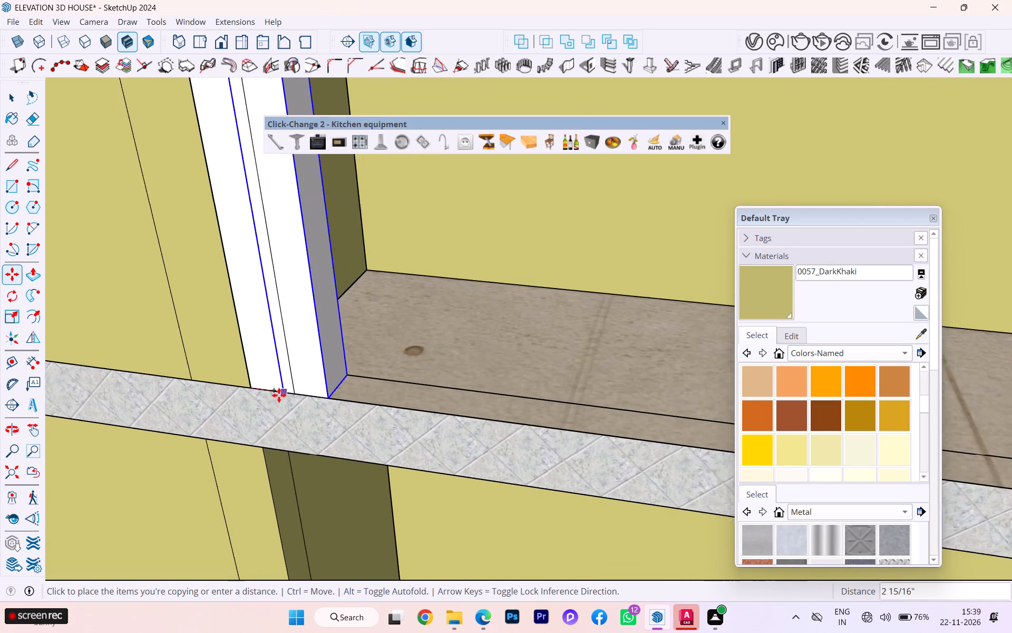
pyautogui.scroll(2, 281, 396)
pyautogui.scroll(-8, 233, 375)
pyautogui.scroll(1, 259, 363)
pyautogui.scroll(-3, 259, 363)
pyautogui.scroll(2, 260, 363)
pyautogui.scroll(-1, 260, 363)
pyautogui.scroll(-5, 530, 378)
pyautogui.scroll(1, 508, 387)
pyautogui.scroll(-2, 355, 379)
pyautogui.scroll(2, 354, 380)
pyautogui.scroll(-1, 354, 380)
pyautogui.scroll(1, 353, 380)
pyautogui.scroll(-2, 353, 380)
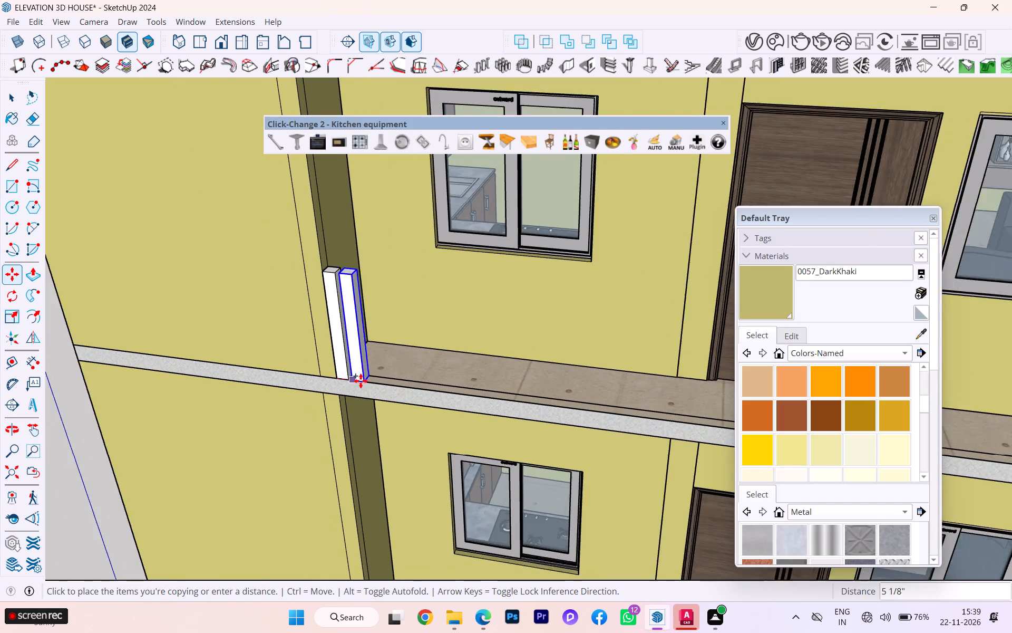
pyautogui.scroll(-2, 361, 381)
pyautogui.scroll(1, 401, 382)
pyautogui.scroll(-2, 403, 382)
pyautogui.scroll(4, 611, 400)
pyautogui.scroll(-5, 508, 405)
pyautogui.scroll(1, 505, 405)
pyautogui.scroll(-1, 505, 405)
pyautogui.scroll(2, 622, 409)
pyautogui.scroll(-1, 622, 409)
pyautogui.scroll(3, 622, 409)
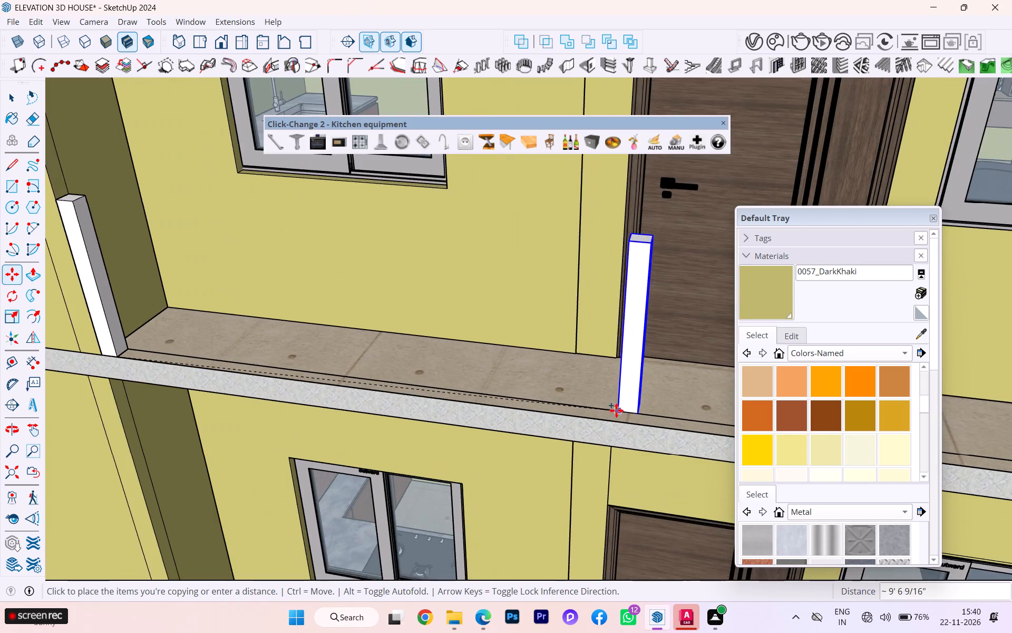
pyautogui.scroll(1, 616, 410)
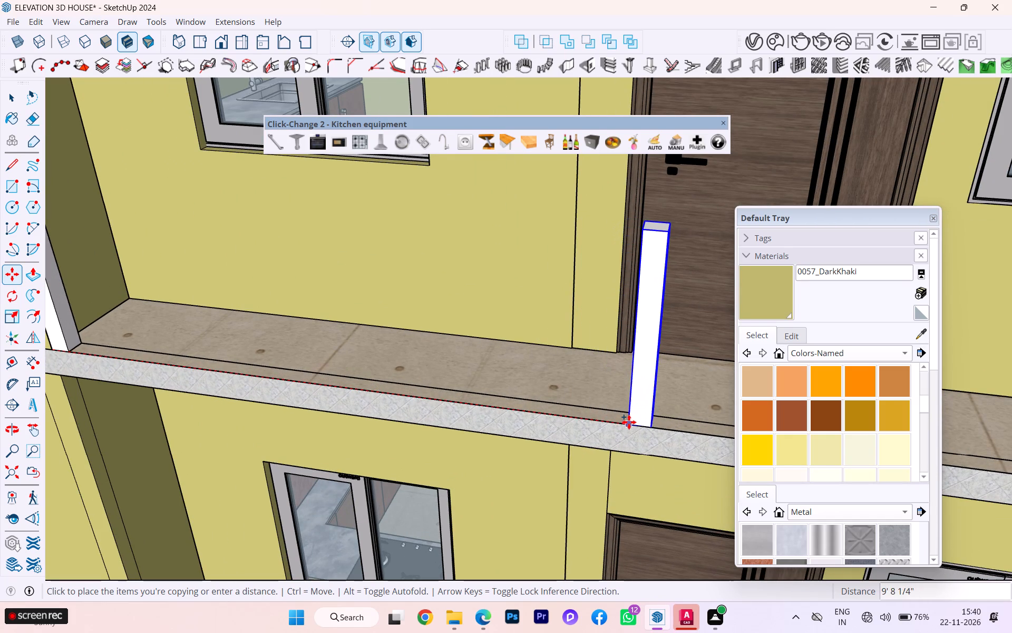
pyautogui.scroll(-2, 589, 416)
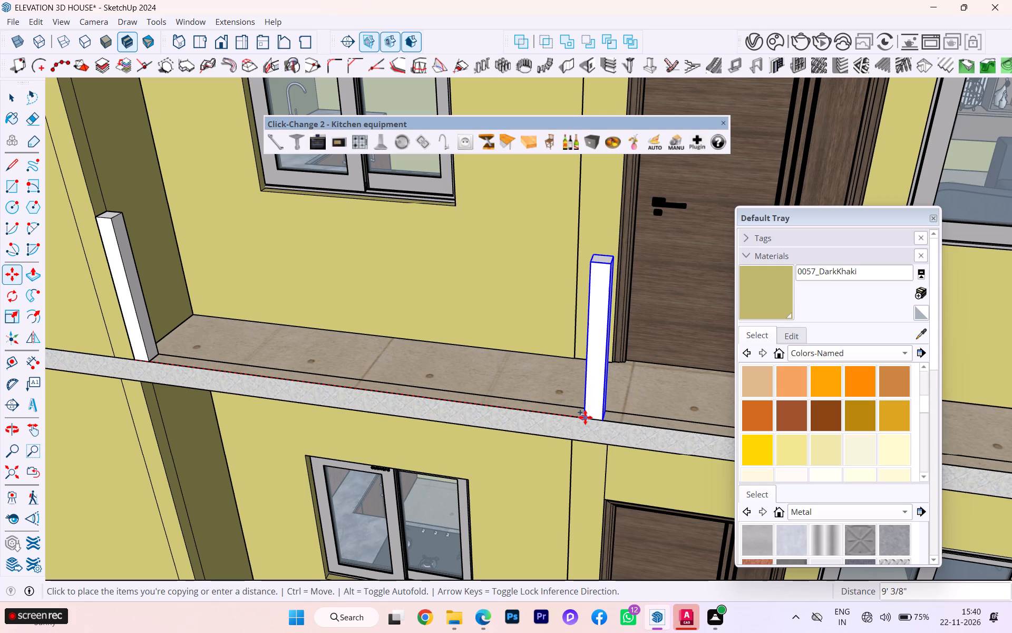
pyautogui.scroll(-3, 521, 413)
pyautogui.scroll(1, 502, 409)
pyautogui.scroll(-1, 490, 406)
pyautogui.scroll(1, 438, 397)
pyautogui.scroll(-1, 440, 398)
pyautogui.scroll(2, 450, 402)
pyautogui.scroll(-1, 455, 406)
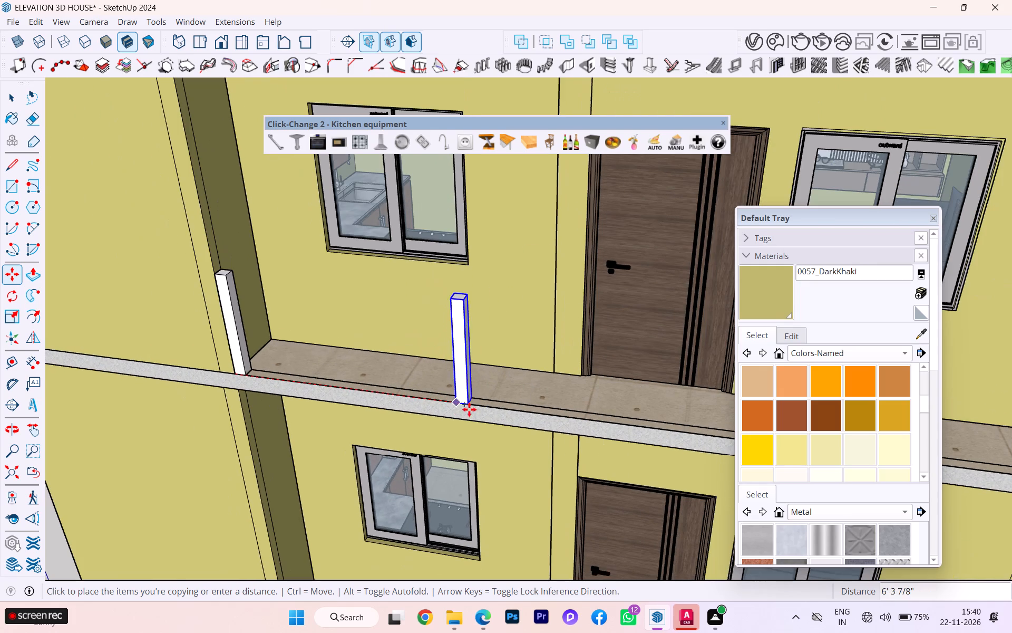
pyautogui.click(644, 431)
# Copy the door-side post about 10'8" further along the front edge, to the balcony's far outer end.
pyautogui.scroll(-3, 482, 401)
pyautogui.scroll(2, 473, 398)
pyautogui.scroll(1, 651, 410)
pyautogui.scroll(-1, 651, 410)
pyautogui.scroll(4, 651, 410)
pyautogui.click(580, 423)
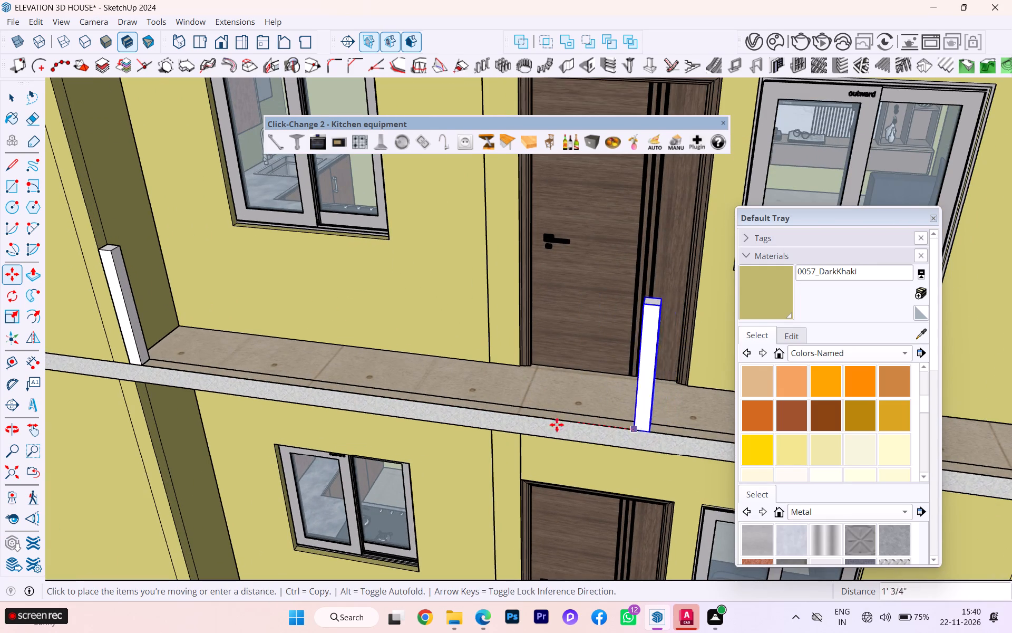
pyautogui.scroll(-13, 504, 419)
pyautogui.scroll(3, 621, 421)
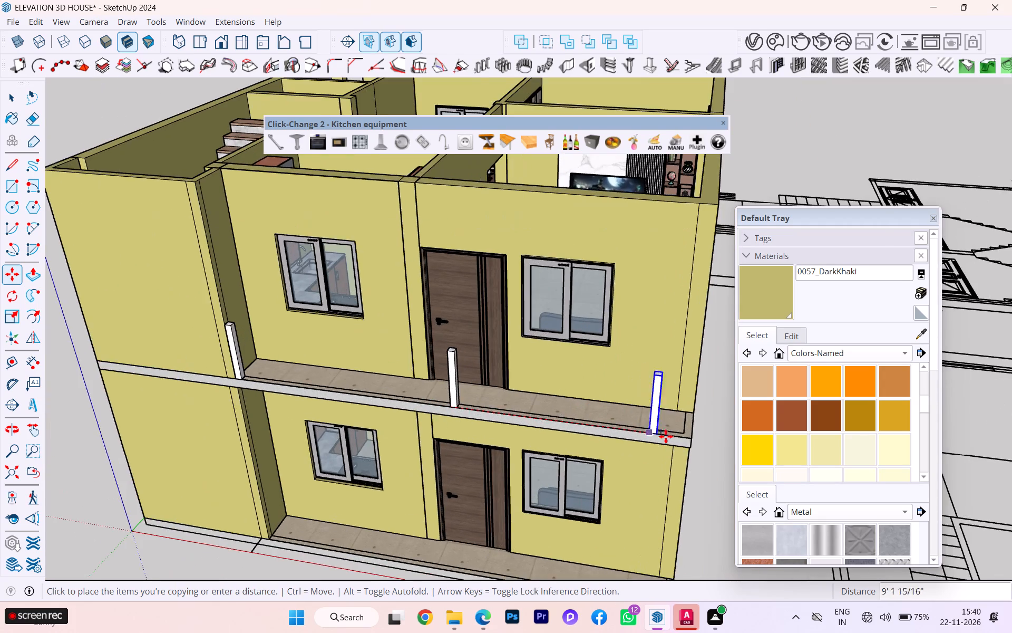
pyautogui.scroll(8, 666, 436)
pyautogui.scroll(-1, 694, 440)
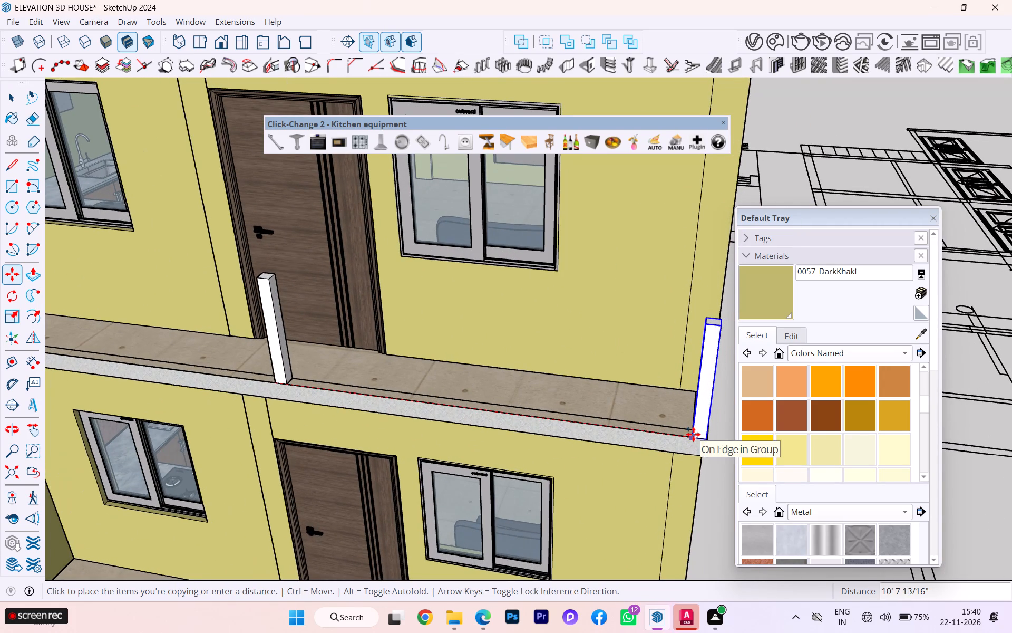
pyautogui.scroll(5, 693, 434)
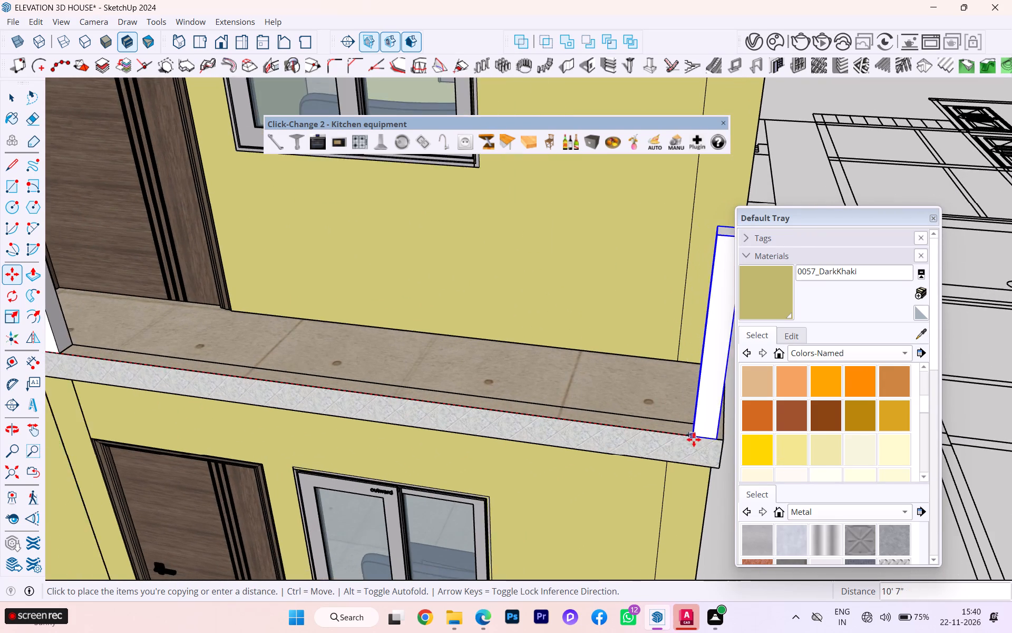
pyautogui.scroll(1, 694, 439)
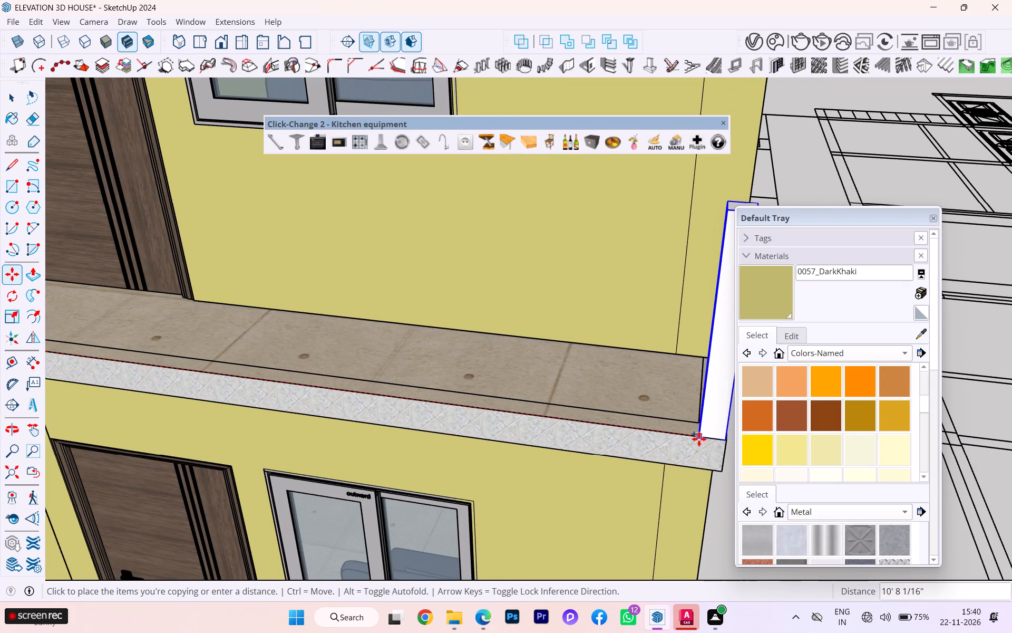
pyautogui.click(699, 439)
# Move the end post by its bottom outer corner onto the balcony slab's outer corner.
pyautogui.moveTo(705, 440); pyautogui.dragTo(336, 407, button='middle')
pyautogui.scroll(-4, 345, 373)
pyautogui.scroll(4, 563, 525)
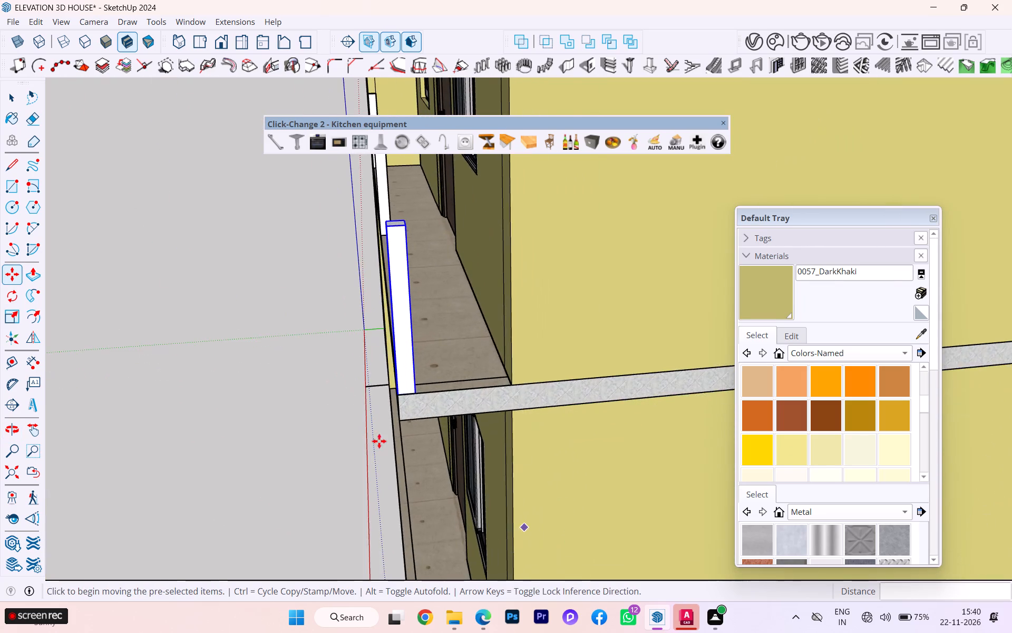
pyautogui.scroll(1, 347, 395)
pyautogui.scroll(-1, 348, 394)
pyautogui.scroll(9, 349, 394)
pyautogui.scroll(-1, 411, 404)
pyautogui.scroll(10, 411, 404)
pyautogui.scroll(-2, 374, 412)
pyautogui.scroll(10, 374, 412)
pyautogui.scroll(-1, 407, 429)
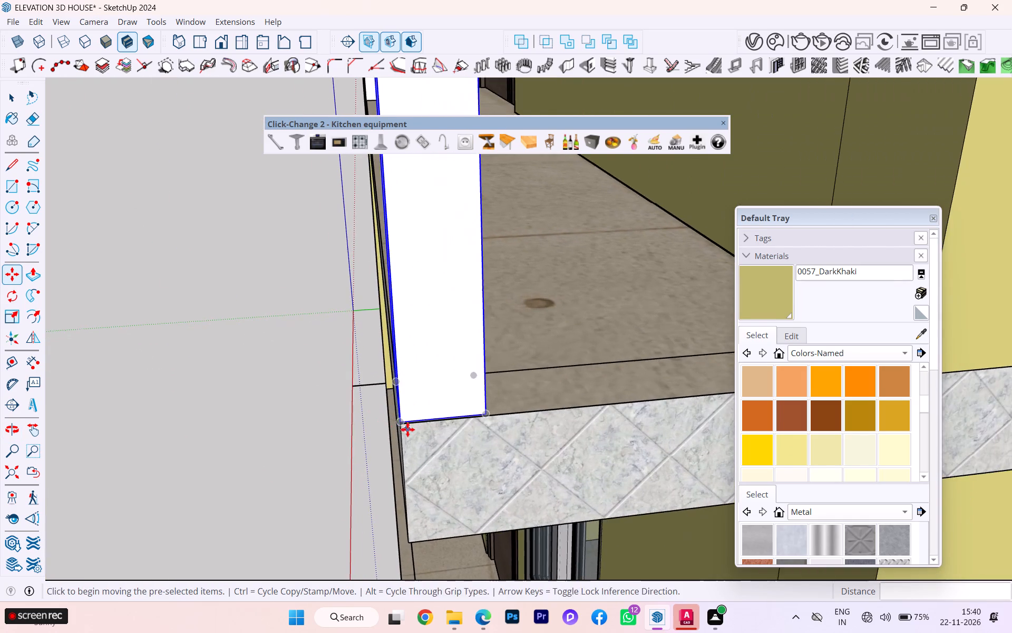
pyautogui.scroll(1, 407, 409)
pyautogui.scroll(-1, 401, 406)
pyautogui.scroll(4, 398, 406)
pyautogui.scroll(-3, 400, 414)
pyautogui.scroll(2, 400, 415)
pyautogui.scroll(-1, 404, 417)
pyautogui.scroll(13, 404, 417)
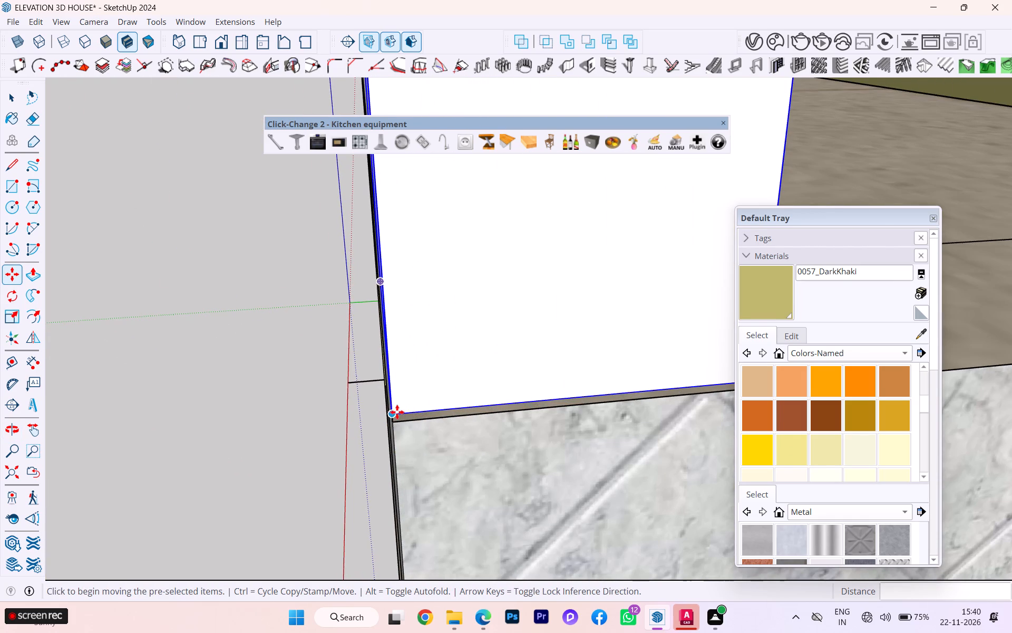
pyautogui.click(395, 411)
pyautogui.click(398, 423)
# Inspect the posts along the upper balcony's front edge from the far end and from the front.
pyautogui.scroll(-3, 411, 427)
pyautogui.scroll(1, 419, 429)
pyautogui.scroll(-4, 420, 430)
pyautogui.scroll(1, 393, 407)
pyautogui.scroll(-3, 393, 407)
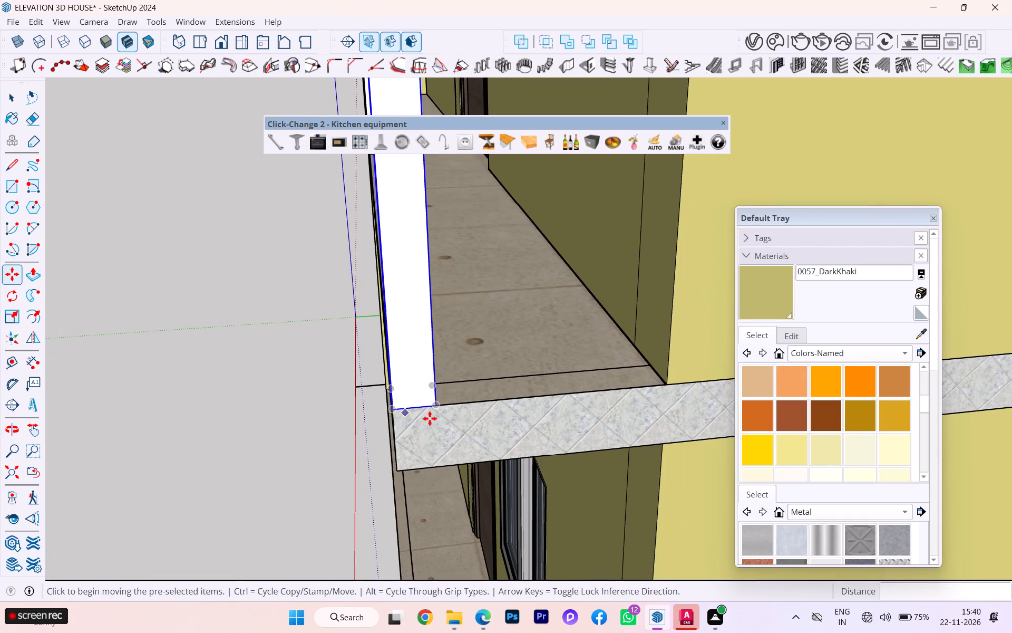
pyautogui.scroll(-2, 430, 418)
pyautogui.moveTo(455, 429); pyautogui.dragTo(532, 513, button='middle')
pyautogui.scroll(-2, 673, 491)
pyautogui.scroll(1, 670, 491)
pyautogui.scroll(-4, 669, 491)
pyautogui.scroll(3, 669, 486)
pyautogui.scroll(-1, 669, 486)
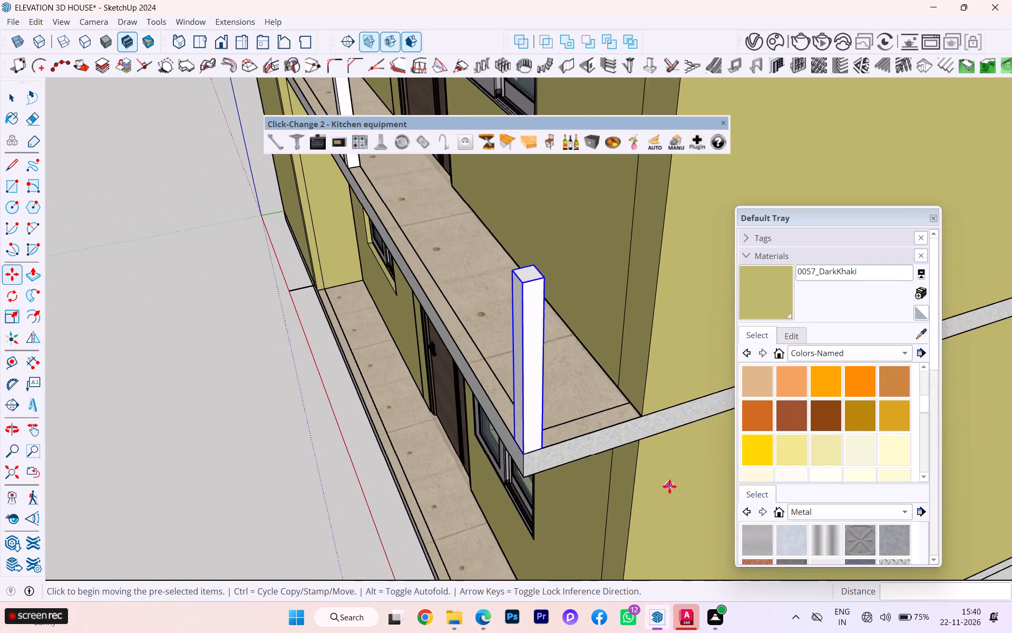
pyautogui.scroll(-2, 677, 483)
pyautogui.scroll(1, 678, 483)
pyautogui.scroll(-1, 678, 483)
pyautogui.scroll(1, 678, 483)
pyautogui.scroll(-2, 678, 483)
pyautogui.scroll(-1, 673, 415)
pyautogui.scroll(1, 674, 417)
pyautogui.scroll(-3, 675, 418)
pyautogui.moveTo(675, 423); pyautogui.dragTo(873, 420, button='middle')
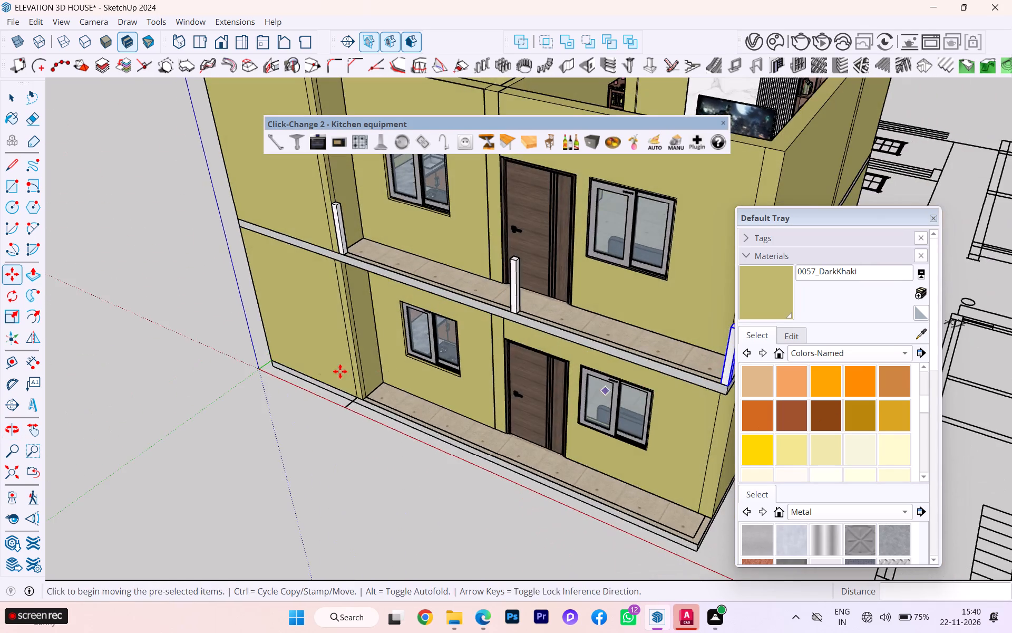
pyautogui.moveTo(327, 375); pyautogui.dragTo(440, 378, button='middle')
pyautogui.scroll(-4, 250, 365)
pyautogui.scroll(1, 244, 370)
pyautogui.scroll(-1, 244, 370)
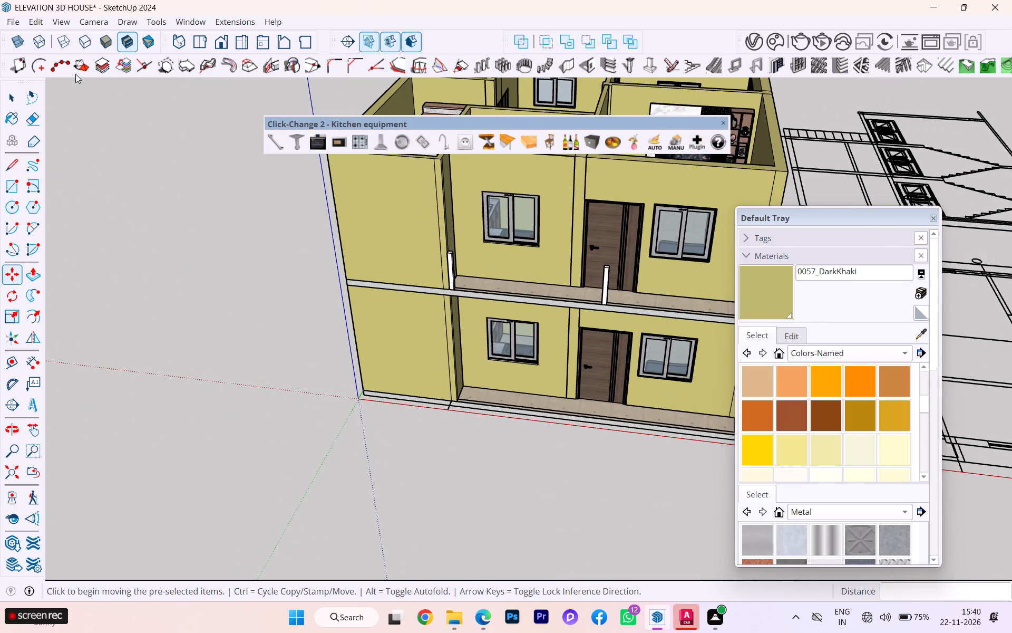
pyautogui.click(17, 103)
pyautogui.scroll(3, 552, 330)
pyautogui.moveTo(415, 292); pyautogui.dragTo(415, 291, button='middle')
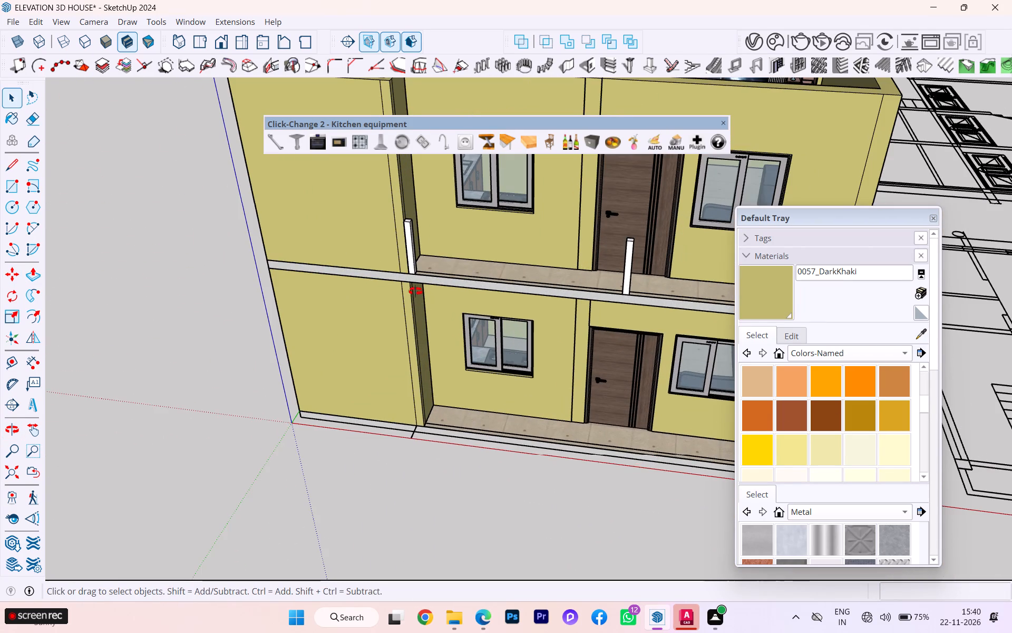
pyautogui.moveTo(415, 291); pyautogui.dragTo(402, 271, button='middle')
pyautogui.scroll(1, 394, 190)
pyautogui.scroll(-3, 388, 183)
pyautogui.scroll(4, 388, 183)
pyautogui.scroll(-2, 352, 213)
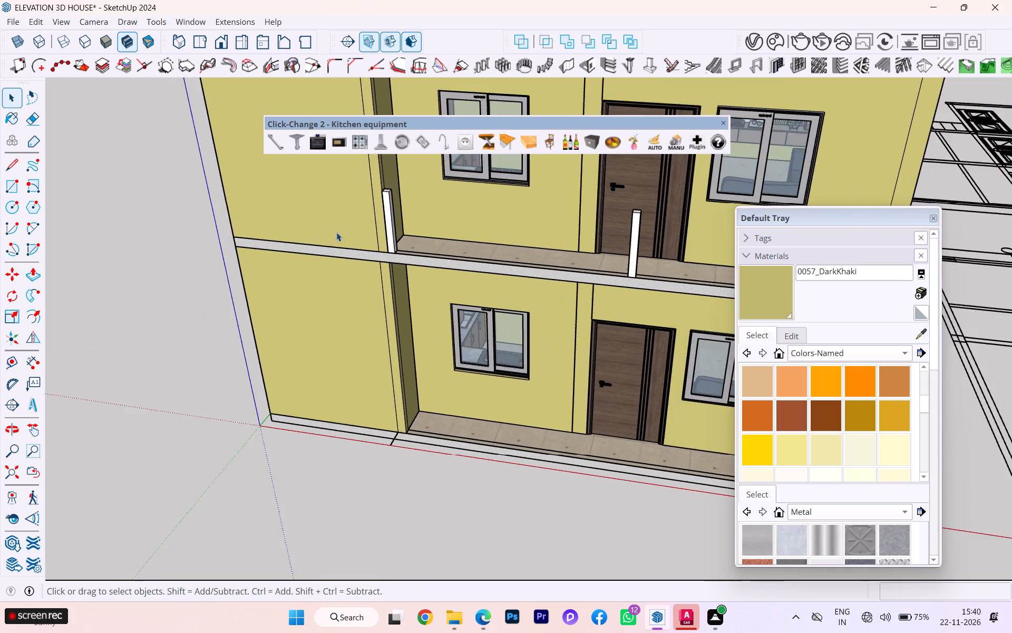
# Inspect the whole house front with the row of posts on the upper balcony from a distance.
pyautogui.scroll(-3, 336, 232)
pyautogui.scroll(3, 316, 273)
pyautogui.scroll(-6, 315, 274)
pyautogui.scroll(1, 305, 311)
pyautogui.scroll(-13, 306, 328)
pyautogui.scroll(1, 306, 340)
pyautogui.scroll(-2, 306, 340)
pyautogui.scroll(1, 306, 340)
pyautogui.scroll(-1, 306, 340)
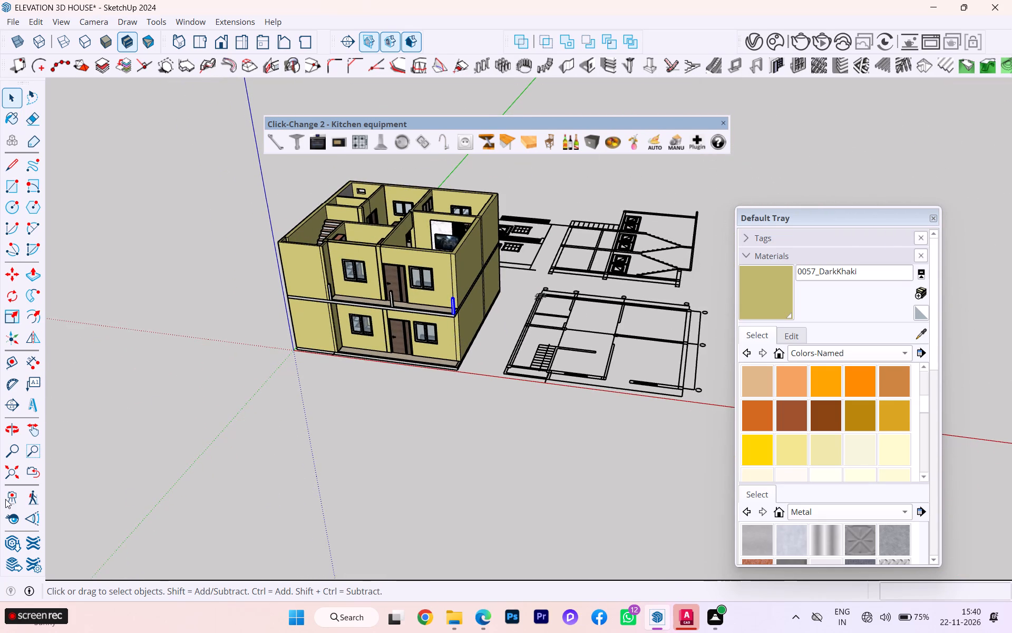
pyautogui.click(353, 491)
pyautogui.scroll(5, 420, 270)
pyautogui.scroll(-3, 353, 293)
pyautogui.scroll(3, 353, 293)
pyautogui.scroll(-1, 353, 293)
pyautogui.scroll(1, 353, 293)
pyautogui.scroll(1, 297, 317)
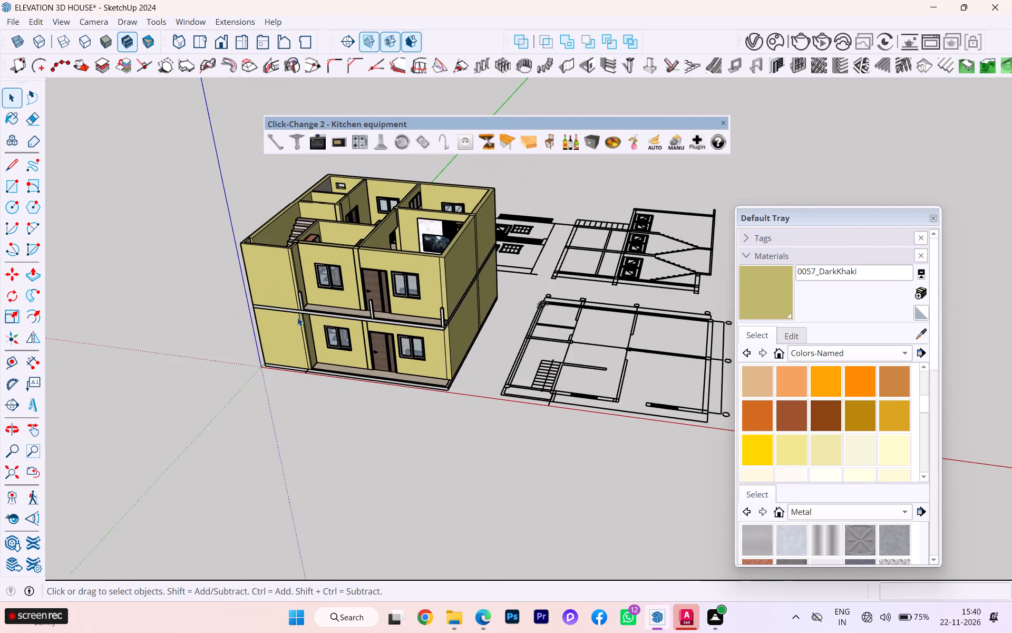
# Open the balcony's wall-side post for editing and draw a circle of about 1 1/16" radius low on its door-facing side.
pyautogui.scroll(2, 297, 317)
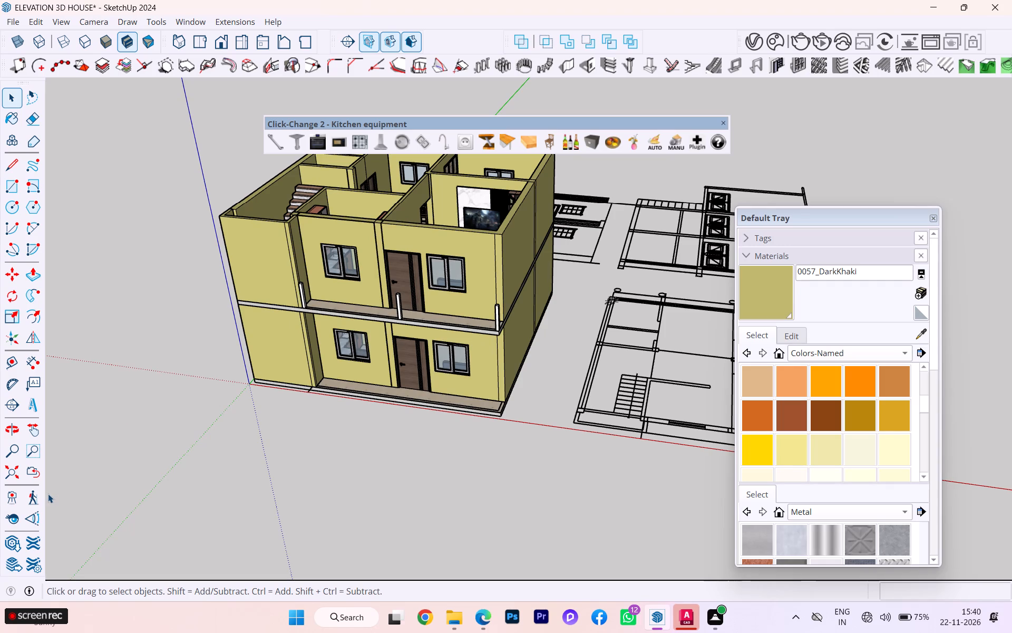
pyautogui.scroll(4, 364, 335)
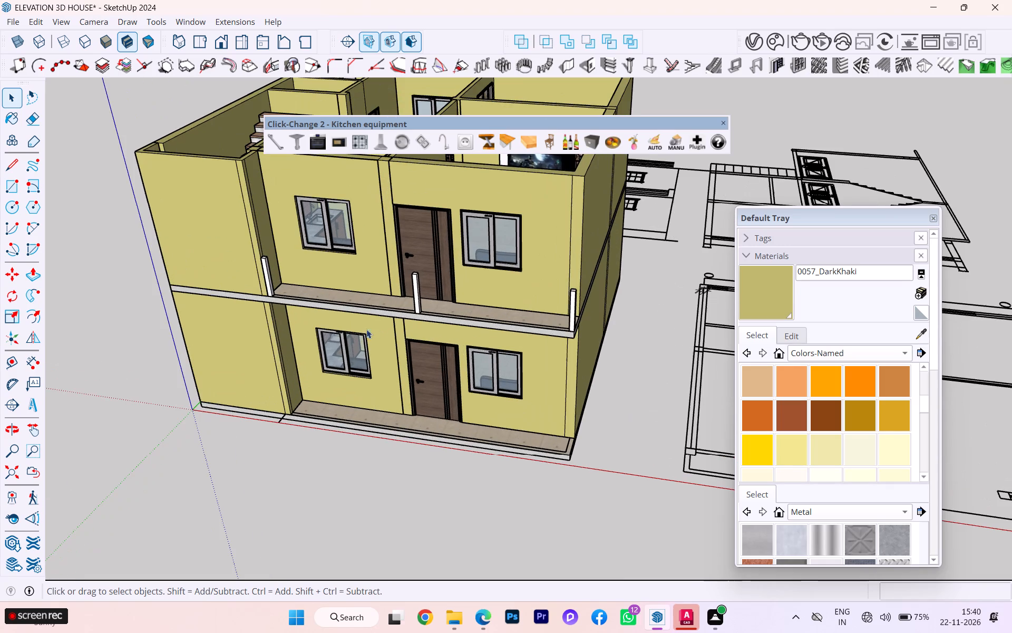
pyautogui.scroll(3, 289, 356)
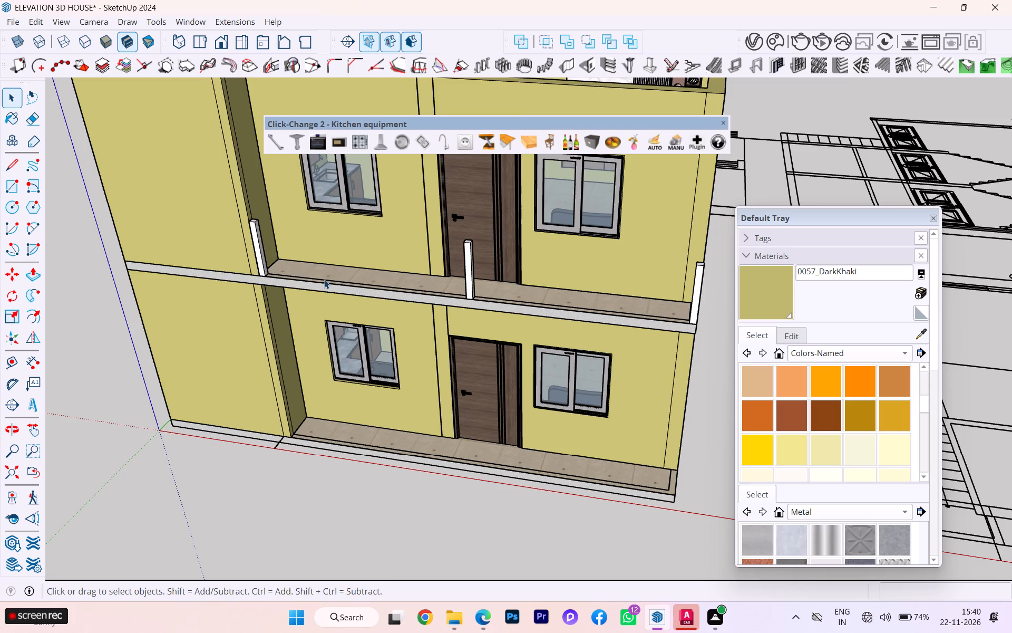
pyautogui.scroll(5, 334, 264)
pyautogui.scroll(-1, 295, 243)
pyautogui.scroll(2, 295, 243)
pyautogui.scroll(-1, 284, 242)
pyautogui.scroll(3, 284, 242)
pyautogui.scroll(1, 244, 258)
pyautogui.scroll(-1, 244, 259)
pyautogui.scroll(3, 241, 261)
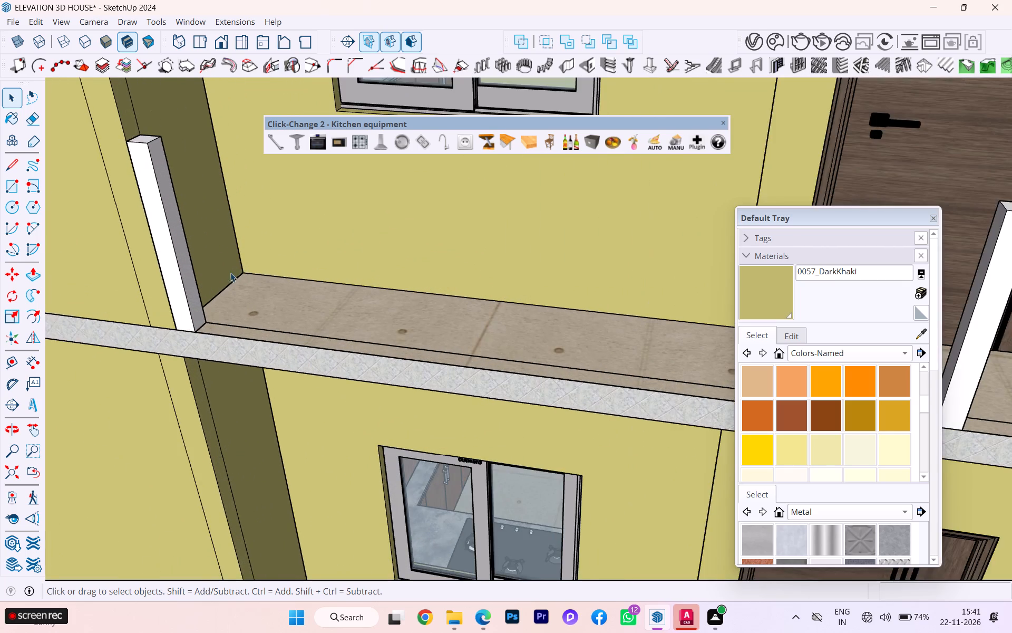
pyautogui.scroll(1, 230, 277)
pyautogui.scroll(-1, 230, 279)
pyautogui.scroll(3, 230, 279)
pyautogui.scroll(4, 190, 321)
pyautogui.click(177, 313)
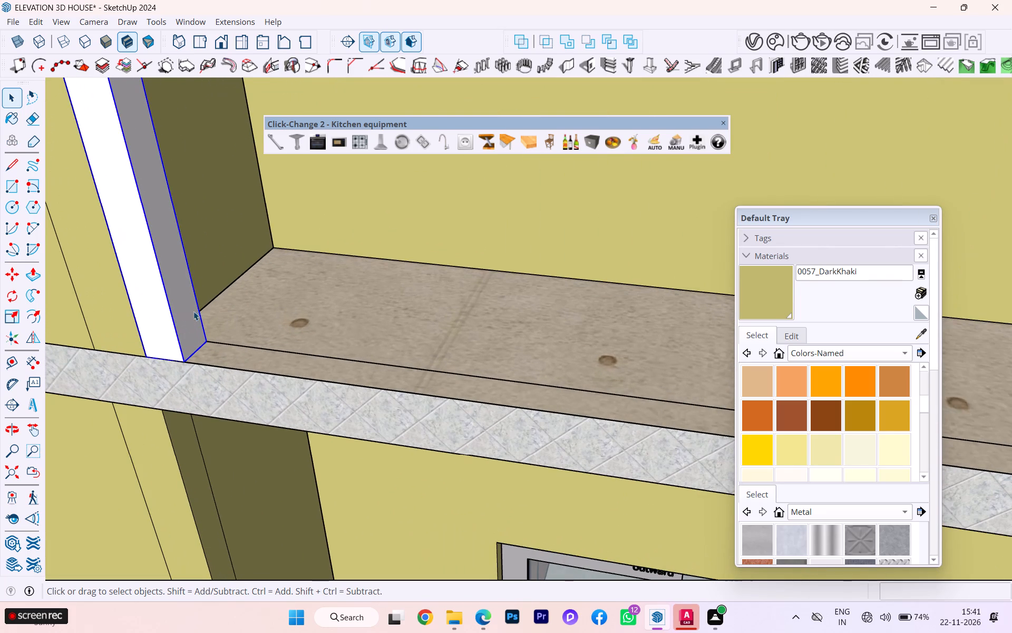
pyautogui.scroll(2, 193, 315)
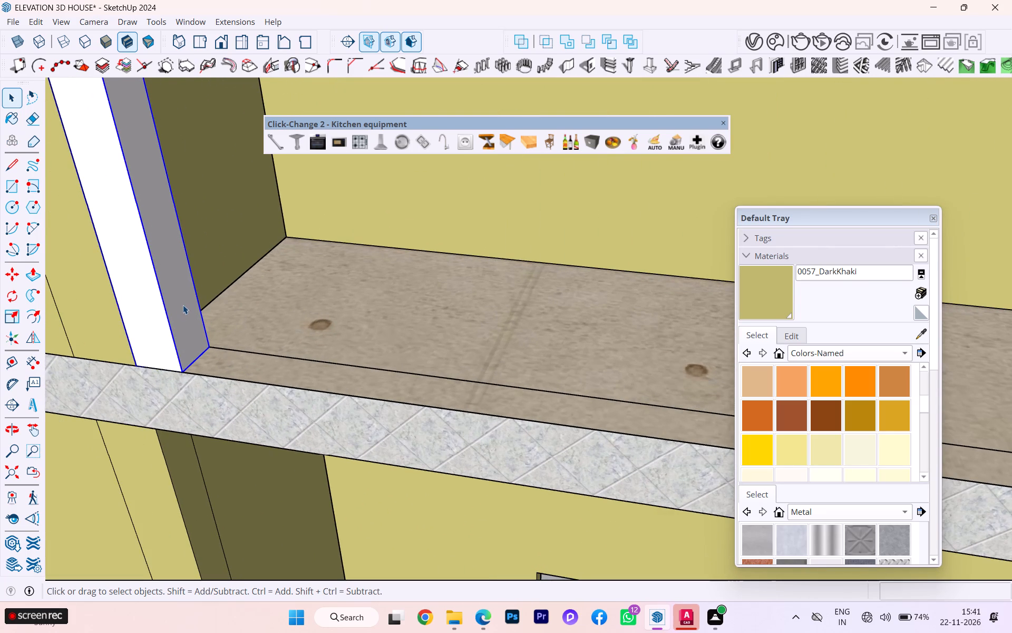
pyautogui.doubleClick(183, 305)
pyautogui.scroll(4, 182, 316)
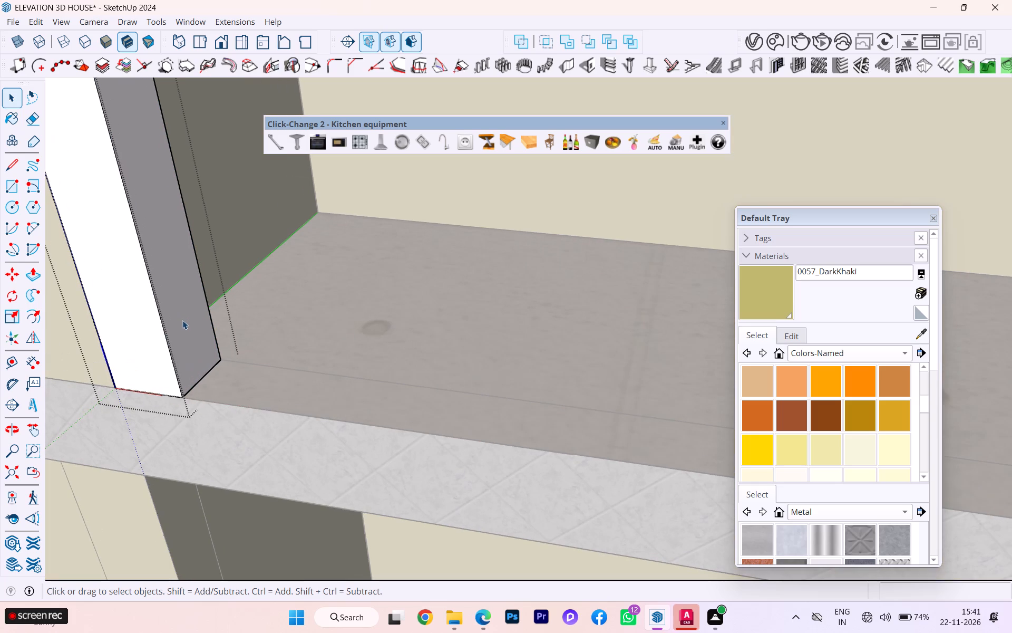
pyautogui.click(14, 214)
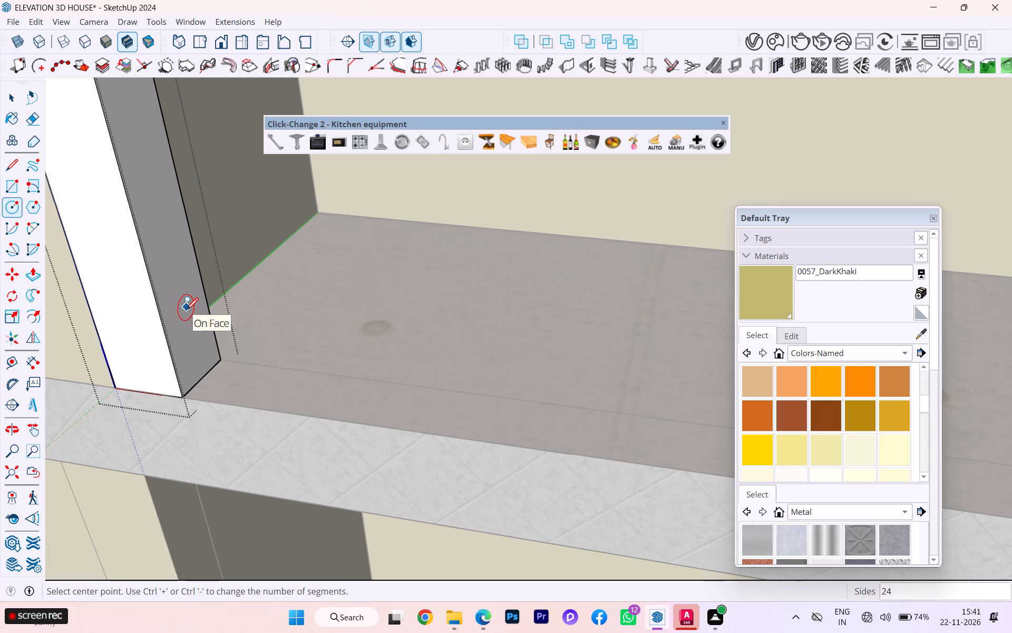
pyautogui.click(191, 325)
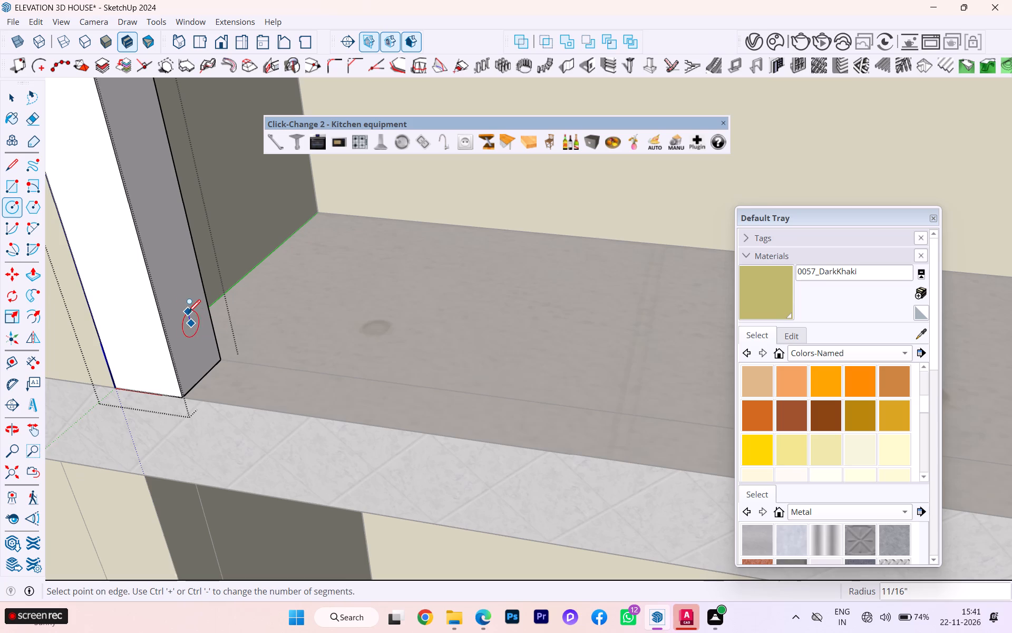
pyautogui.click(188, 306)
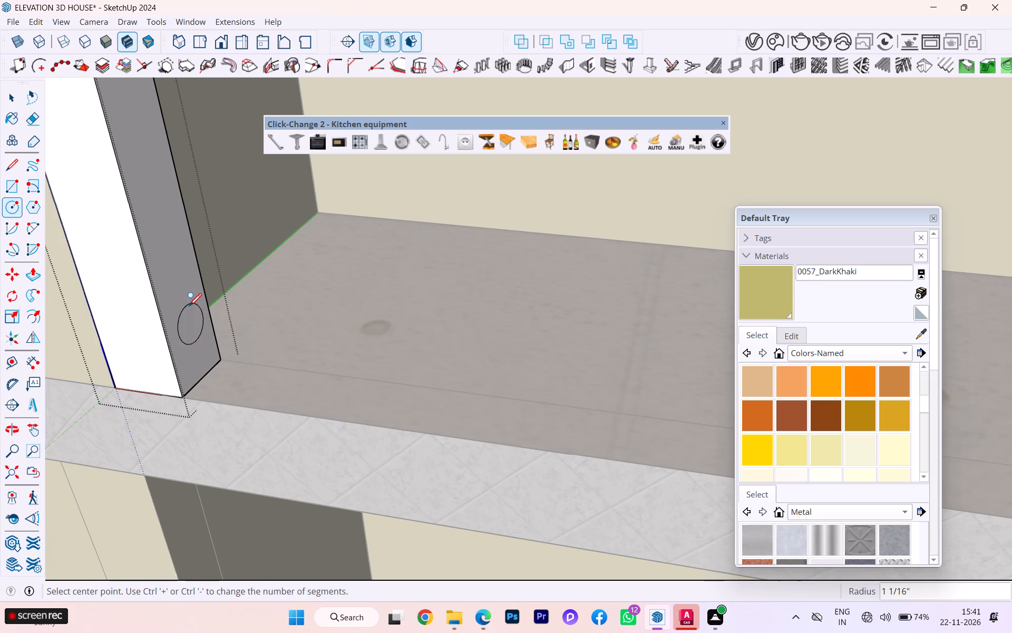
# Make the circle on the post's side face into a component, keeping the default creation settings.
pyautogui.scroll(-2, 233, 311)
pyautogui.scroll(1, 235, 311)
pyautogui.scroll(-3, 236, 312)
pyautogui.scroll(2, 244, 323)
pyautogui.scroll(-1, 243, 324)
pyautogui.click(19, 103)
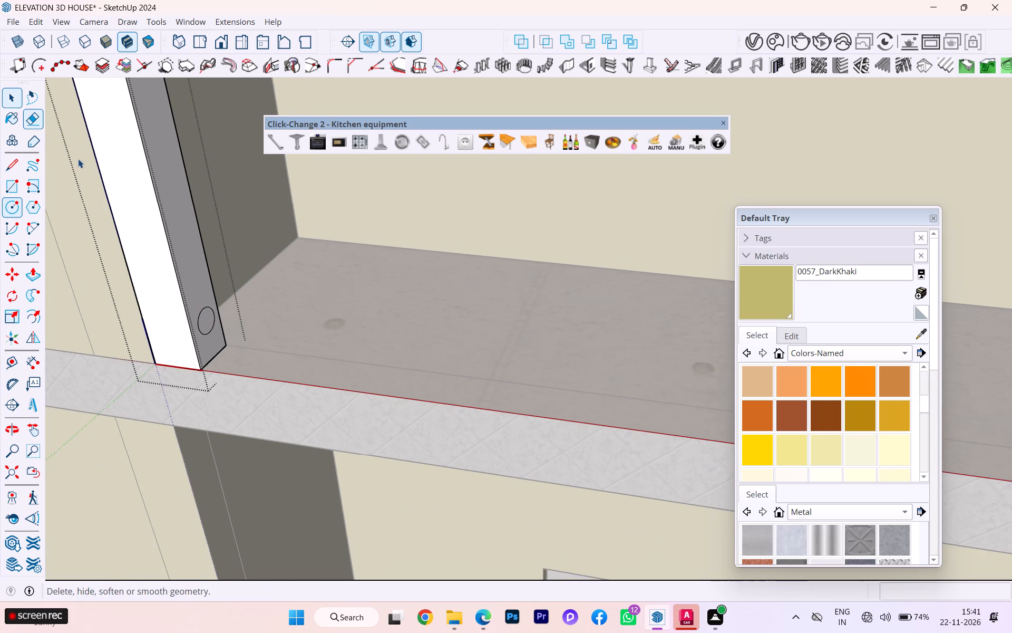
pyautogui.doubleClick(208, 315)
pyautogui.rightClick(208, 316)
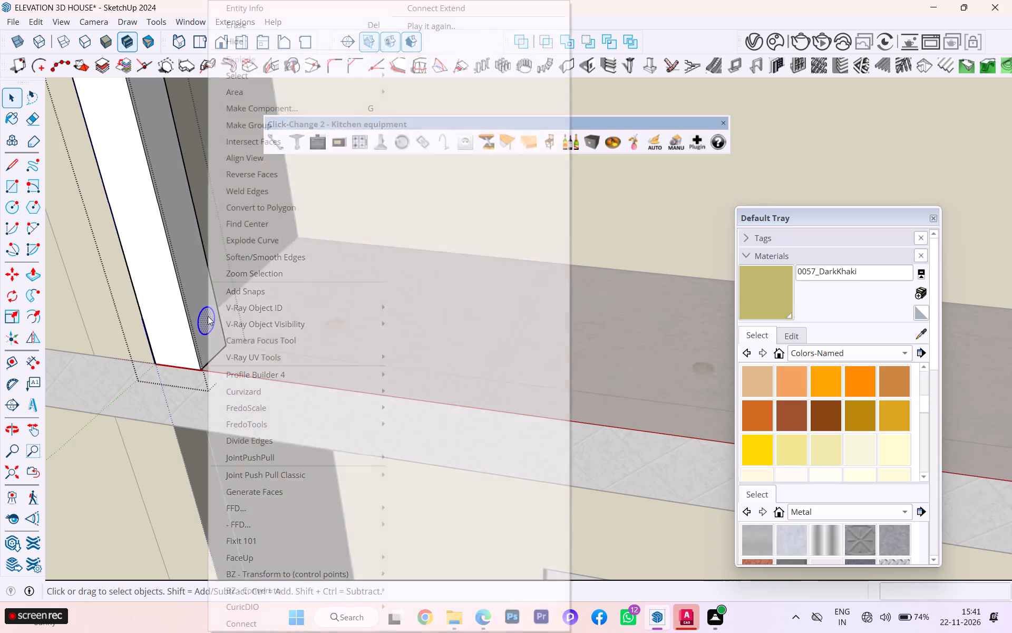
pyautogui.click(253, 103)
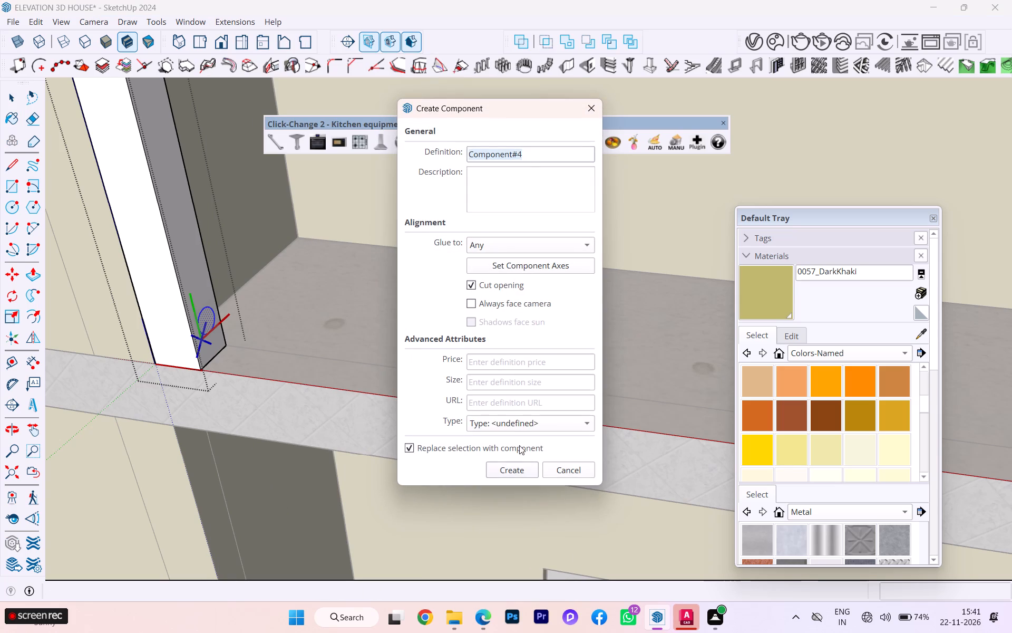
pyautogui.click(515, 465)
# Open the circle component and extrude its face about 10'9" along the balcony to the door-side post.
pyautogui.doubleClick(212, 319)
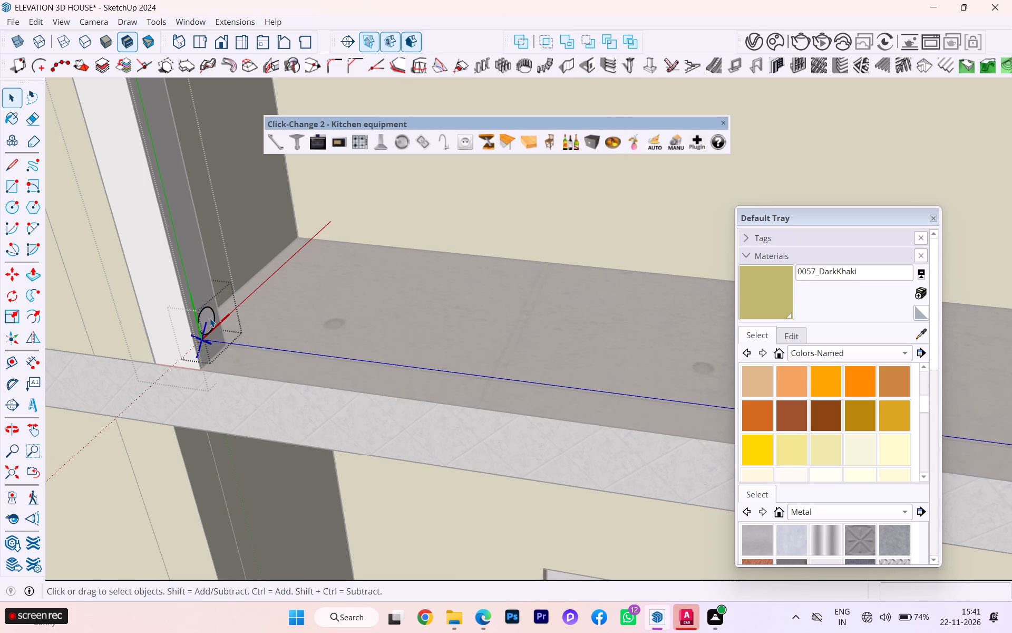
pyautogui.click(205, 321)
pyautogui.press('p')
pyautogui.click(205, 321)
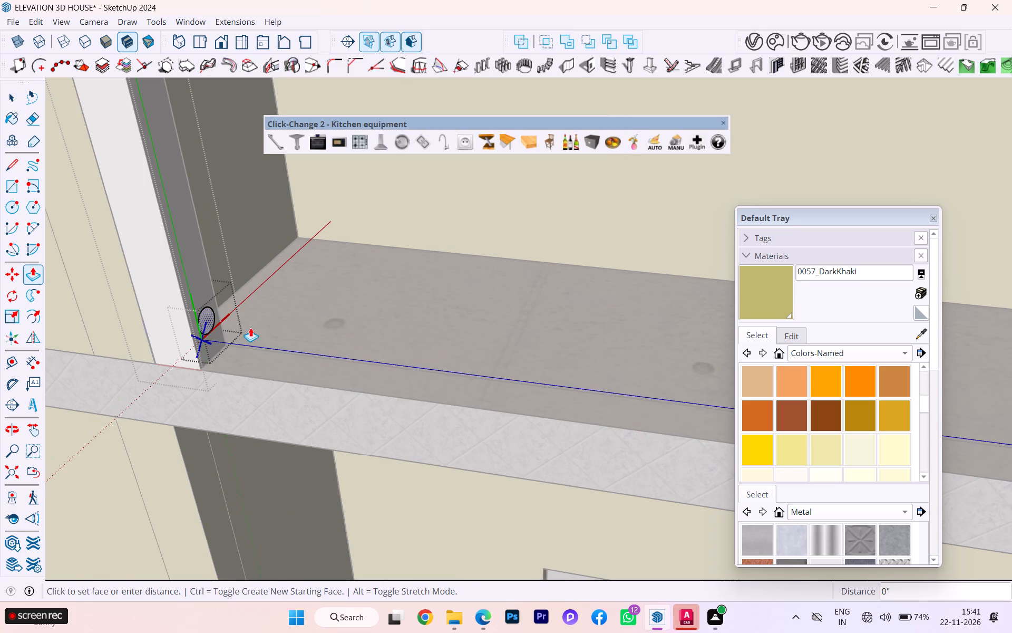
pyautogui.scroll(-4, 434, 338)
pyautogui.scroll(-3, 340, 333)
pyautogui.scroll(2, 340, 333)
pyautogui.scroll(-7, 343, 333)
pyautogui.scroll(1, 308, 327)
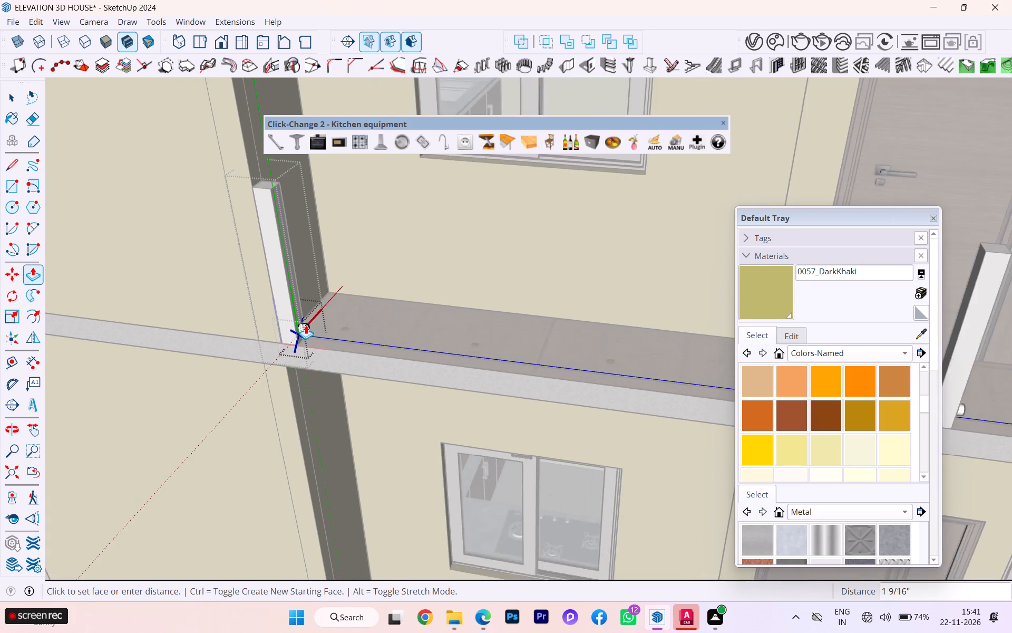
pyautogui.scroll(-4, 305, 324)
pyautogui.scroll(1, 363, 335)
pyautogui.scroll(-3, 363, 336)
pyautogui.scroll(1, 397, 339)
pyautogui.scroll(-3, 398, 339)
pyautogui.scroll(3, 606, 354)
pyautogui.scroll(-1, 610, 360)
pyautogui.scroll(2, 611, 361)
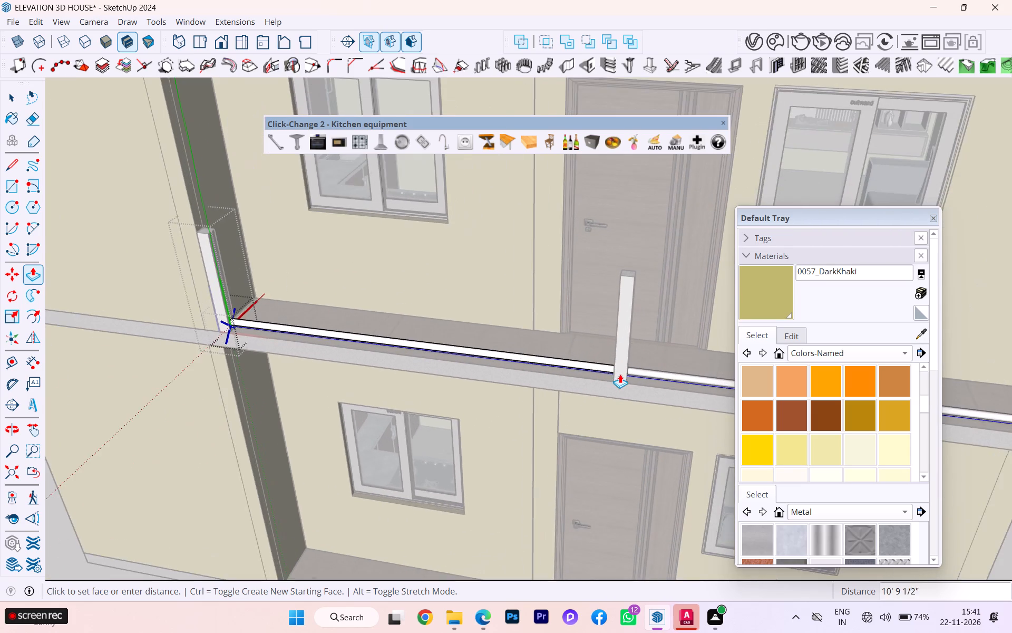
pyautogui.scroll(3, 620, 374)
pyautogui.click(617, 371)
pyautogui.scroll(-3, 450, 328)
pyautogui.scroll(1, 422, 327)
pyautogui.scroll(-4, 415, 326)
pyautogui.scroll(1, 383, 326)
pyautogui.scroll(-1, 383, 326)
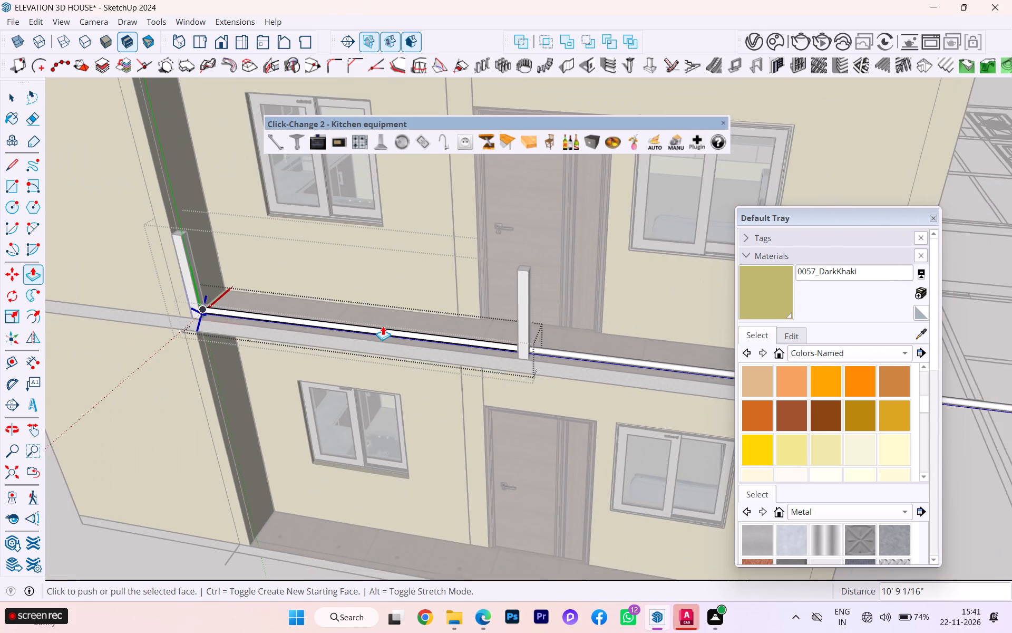
# Examine the extruded rail along all three balcony posts, from near and far.
pyautogui.scroll(-4, 383, 326)
pyautogui.scroll(1, 385, 326)
pyautogui.scroll(-2, 385, 326)
pyautogui.scroll(2, 385, 326)
pyautogui.scroll(-4, 387, 325)
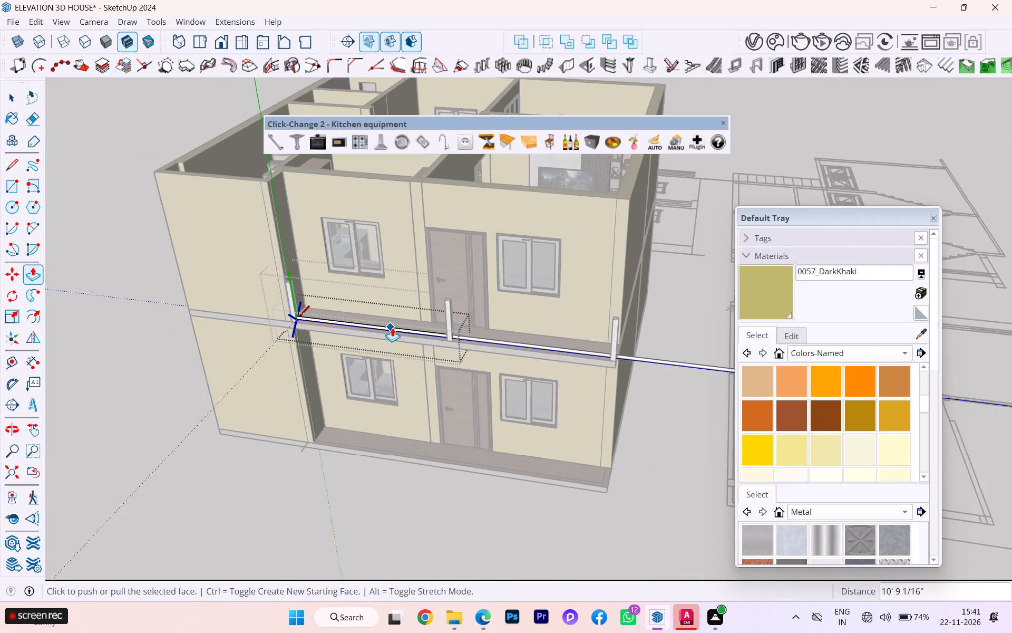
pyautogui.scroll(3, 393, 328)
pyautogui.scroll(-3, 405, 331)
pyautogui.scroll(2, 405, 331)
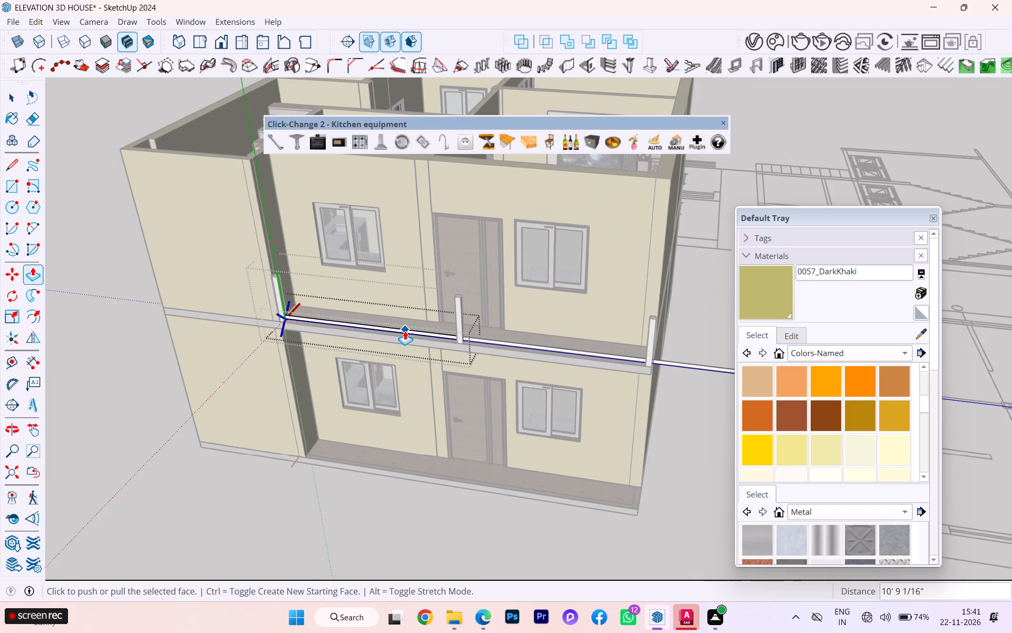
pyautogui.scroll(-4, 405, 331)
pyautogui.scroll(1, 401, 332)
pyautogui.scroll(-1, 401, 337)
pyautogui.scroll(1, 402, 337)
pyautogui.scroll(-5, 402, 337)
pyautogui.scroll(3, 430, 331)
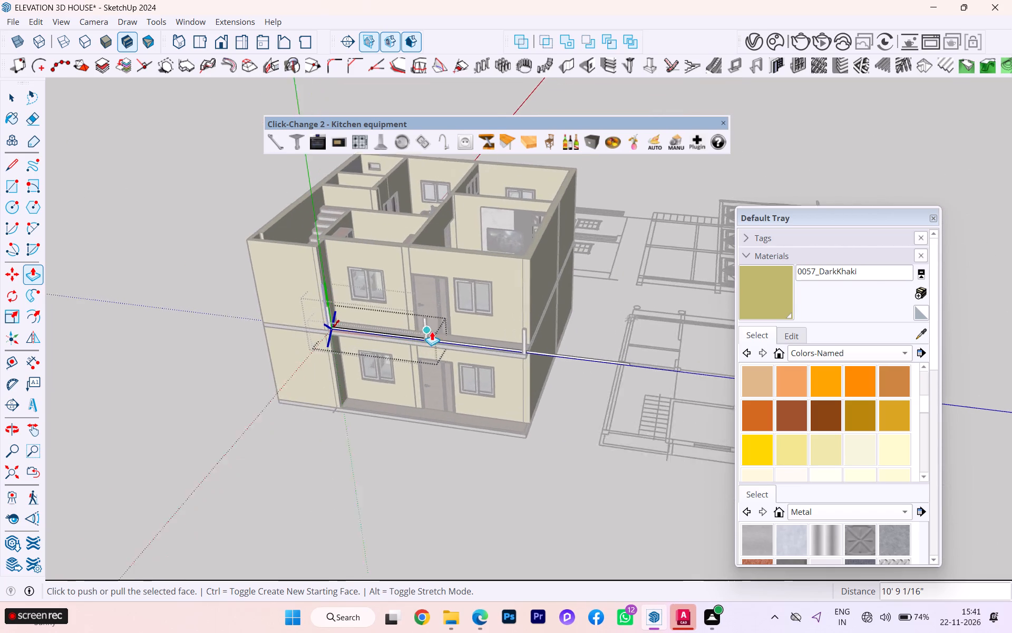
pyautogui.scroll(1, 432, 331)
pyautogui.scroll(3, 509, 349)
pyautogui.scroll(-2, 523, 353)
pyautogui.scroll(1, 527, 354)
pyautogui.scroll(1, 298, 312)
pyautogui.scroll(-1, 293, 312)
pyautogui.scroll(3, 290, 312)
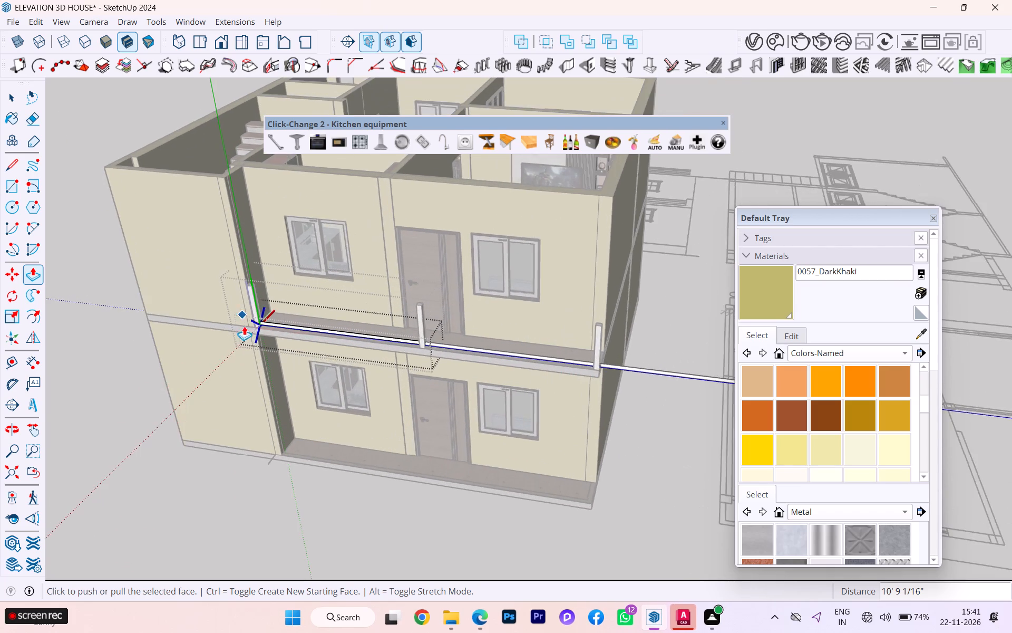
pyautogui.scroll(4, 248, 334)
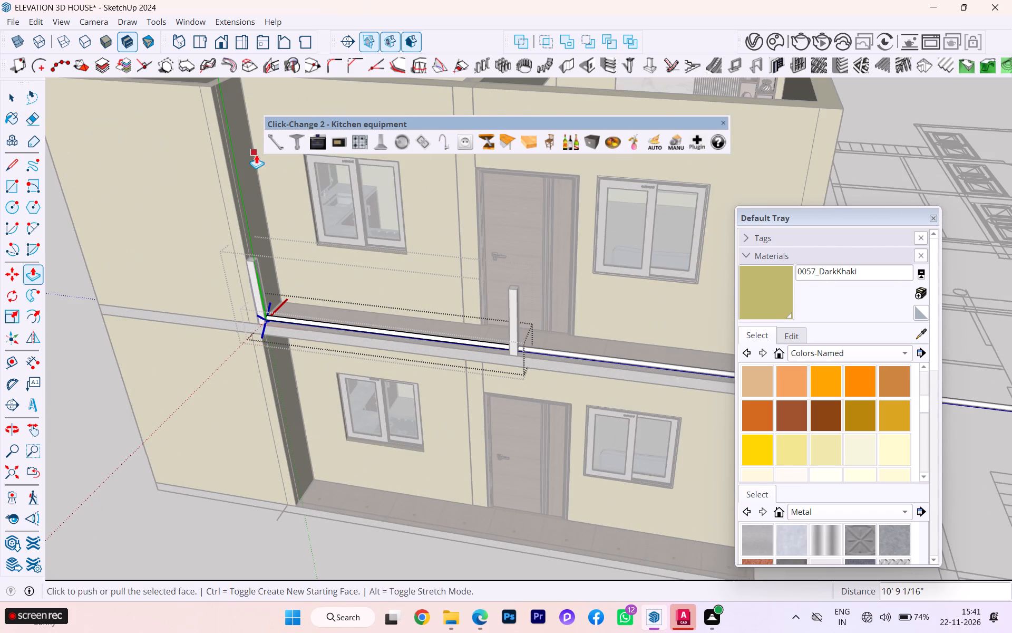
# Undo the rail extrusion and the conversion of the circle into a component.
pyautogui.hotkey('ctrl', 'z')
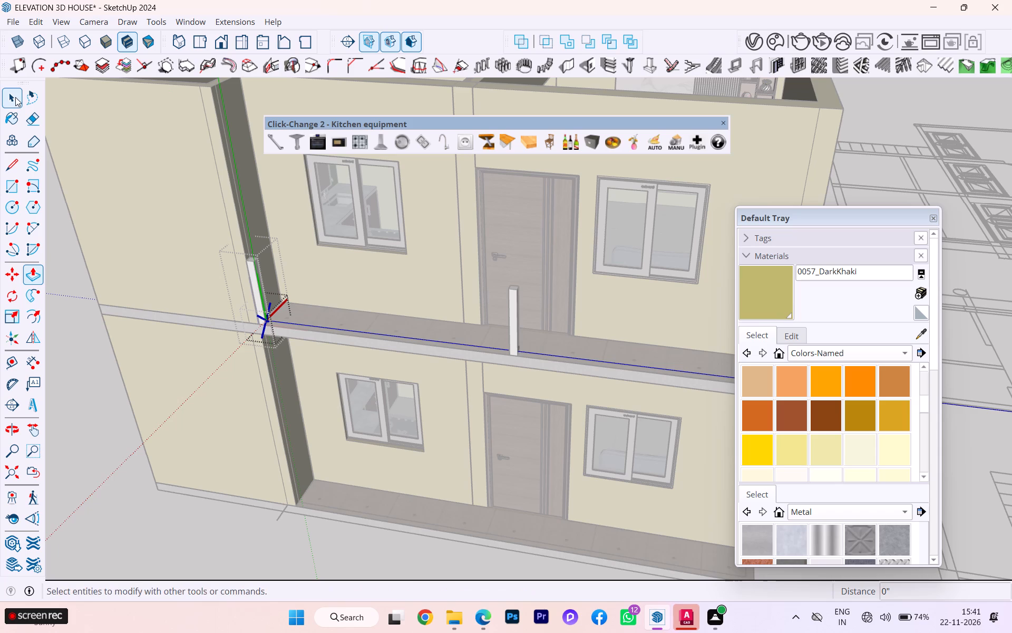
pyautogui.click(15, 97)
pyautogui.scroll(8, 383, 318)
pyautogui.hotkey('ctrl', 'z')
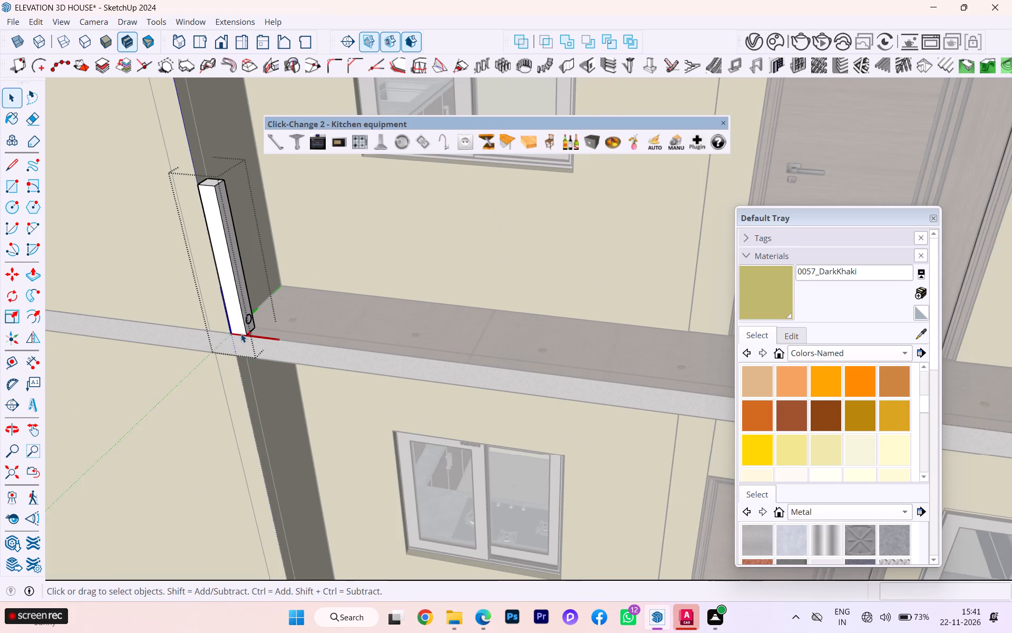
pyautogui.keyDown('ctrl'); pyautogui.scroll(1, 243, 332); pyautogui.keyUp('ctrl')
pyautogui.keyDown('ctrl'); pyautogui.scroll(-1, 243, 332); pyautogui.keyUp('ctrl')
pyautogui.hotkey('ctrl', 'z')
# Transfer the circle from inside the wall-side post to the top level of the model, in exactly the same place.
pyautogui.keyDown('ctrl'); pyautogui.scroll(1, 243, 332); pyautogui.keyUp('ctrl')
pyautogui.scroll(3, 250, 326)
pyautogui.scroll(-3, 254, 326)
pyautogui.scroll(4, 254, 326)
pyautogui.scroll(-1, 255, 324)
pyautogui.scroll(5, 255, 324)
pyautogui.scroll(-1, 248, 321)
pyautogui.scroll(4, 248, 321)
pyautogui.doubleClick(245, 315)
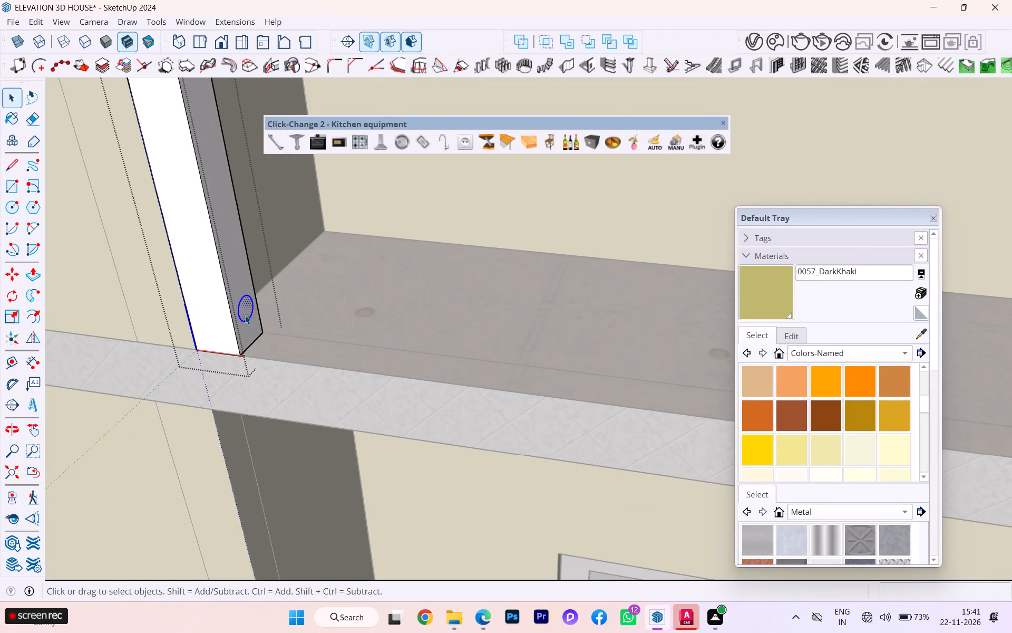
pyautogui.hotkey('ctrl', 'c')
pyautogui.press('Delete')
pyautogui.scroll(-1, 312, 403)
pyautogui.scroll(1, 312, 403)
pyautogui.scroll(-10, 312, 403)
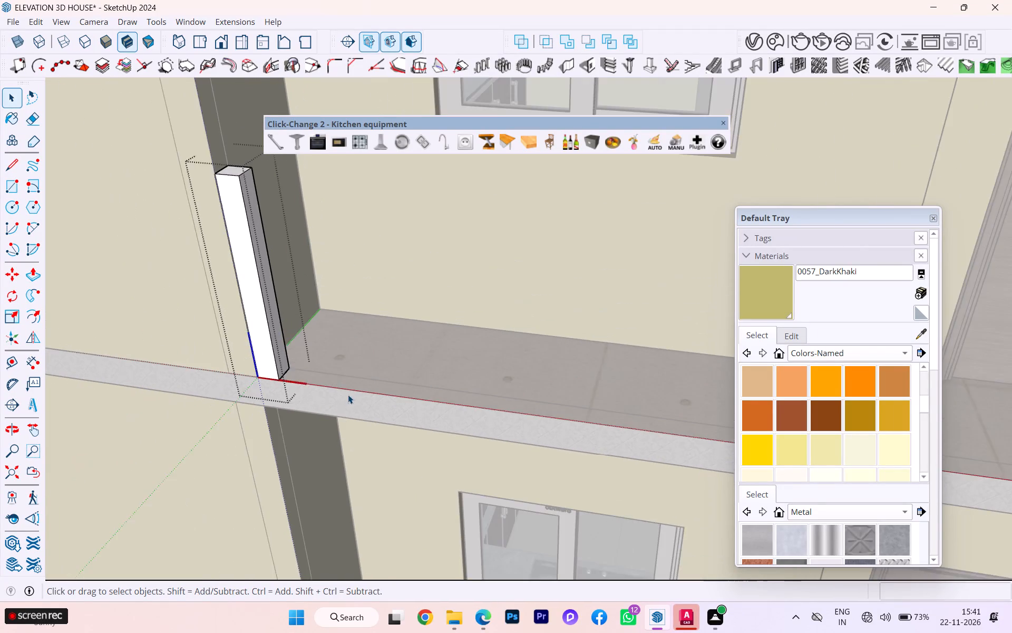
pyautogui.scroll(-4, 348, 395)
pyautogui.scroll(3, 377, 410)
pyautogui.scroll(-2, 378, 411)
pyautogui.scroll(2, 379, 413)
pyautogui.scroll(-3, 379, 415)
pyautogui.scroll(2, 380, 420)
pyautogui.scroll(-3, 380, 420)
pyautogui.scroll(2, 381, 420)
pyautogui.scroll(-9, 381, 421)
pyautogui.click(86, 418)
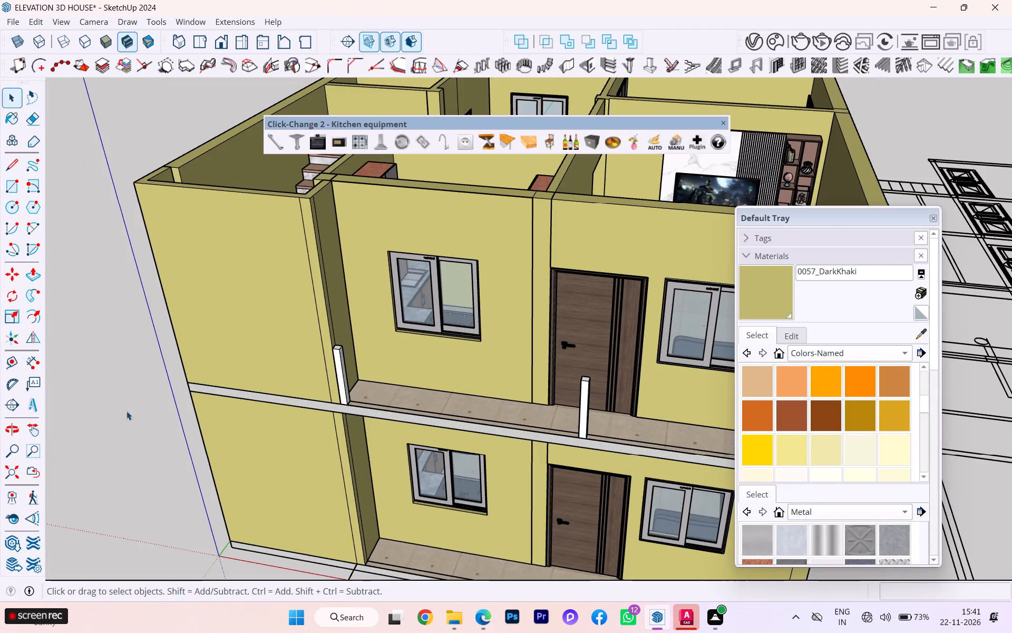
pyautogui.click(32, 21)
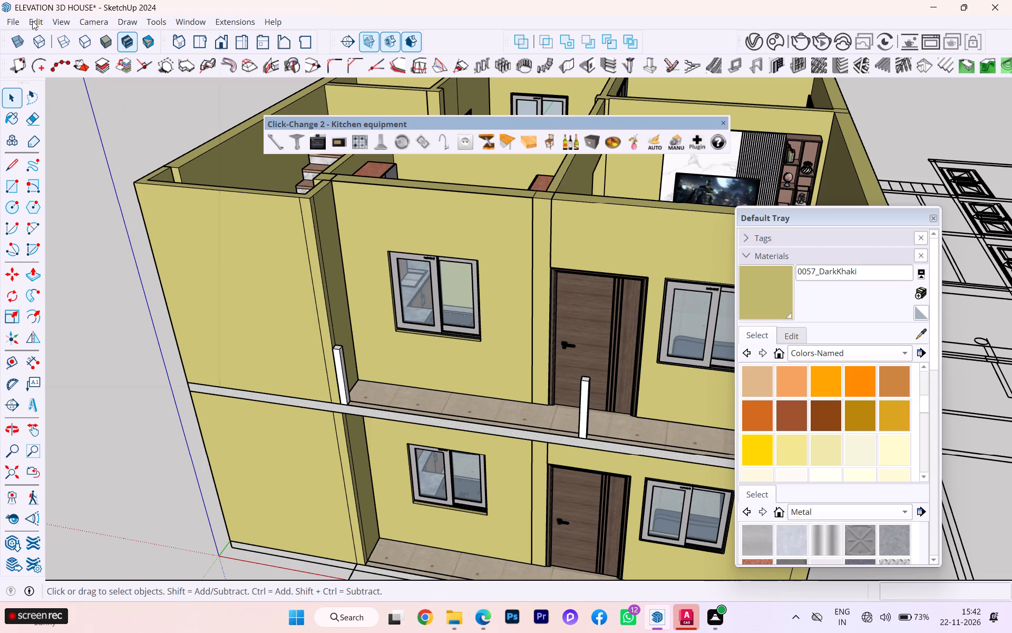
pyautogui.click(87, 121)
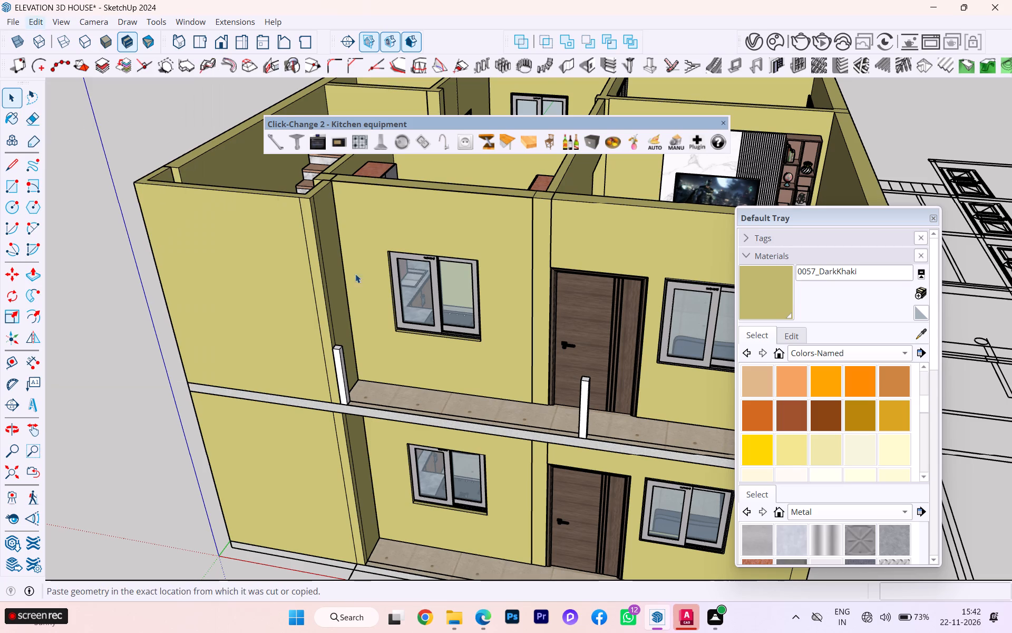
# Extrude the circle on the wall-side post about 10'8" along the balcony to meet the door-side post.
pyautogui.scroll(6, 385, 314)
pyautogui.scroll(3, 348, 441)
pyautogui.scroll(-4, 348, 441)
pyautogui.scroll(17, 348, 441)
pyautogui.scroll(-1, 327, 375)
pyautogui.scroll(5, 327, 375)
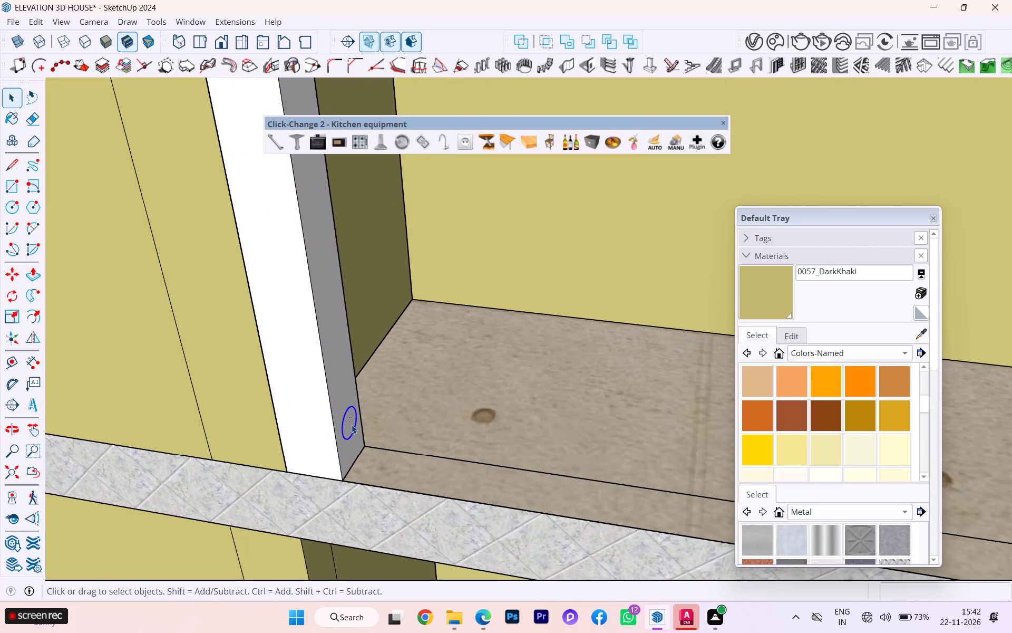
pyautogui.press('p')
pyautogui.click(347, 416)
pyautogui.scroll(-2, 524, 408)
pyautogui.scroll(1, 503, 404)
pyautogui.scroll(-1, 499, 404)
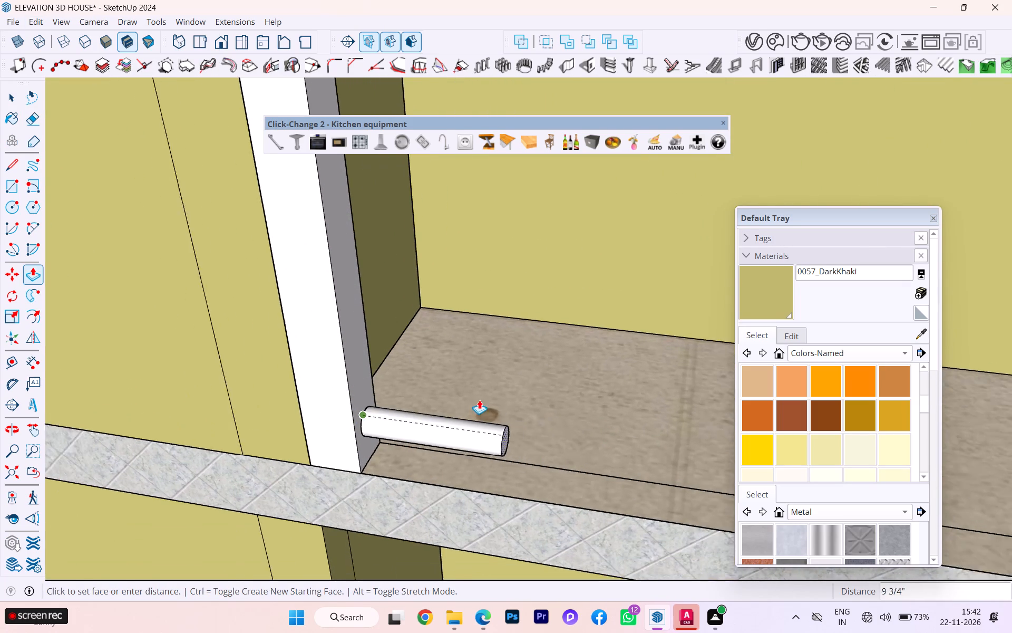
pyautogui.scroll(-2, 479, 400)
pyautogui.scroll(-2, 307, 372)
pyautogui.scroll(2, 305, 372)
pyautogui.scroll(-5, 305, 372)
pyautogui.scroll(2, 288, 371)
pyautogui.scroll(-1, 288, 371)
pyautogui.scroll(-12, 242, 370)
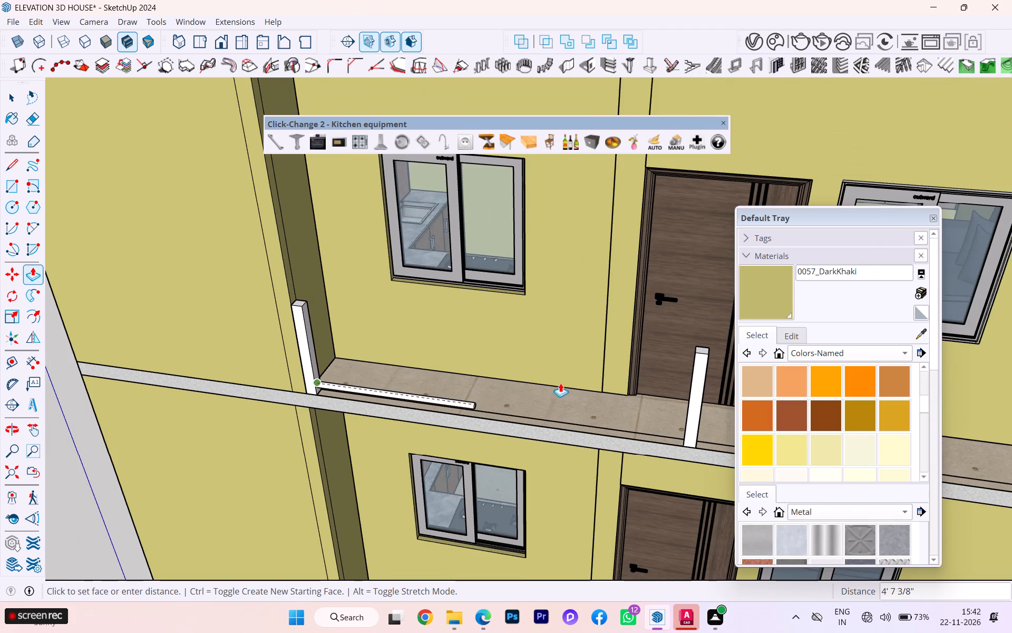
pyautogui.scroll(-1, 676, 424)
pyautogui.scroll(5, 680, 430)
pyautogui.click(682, 435)
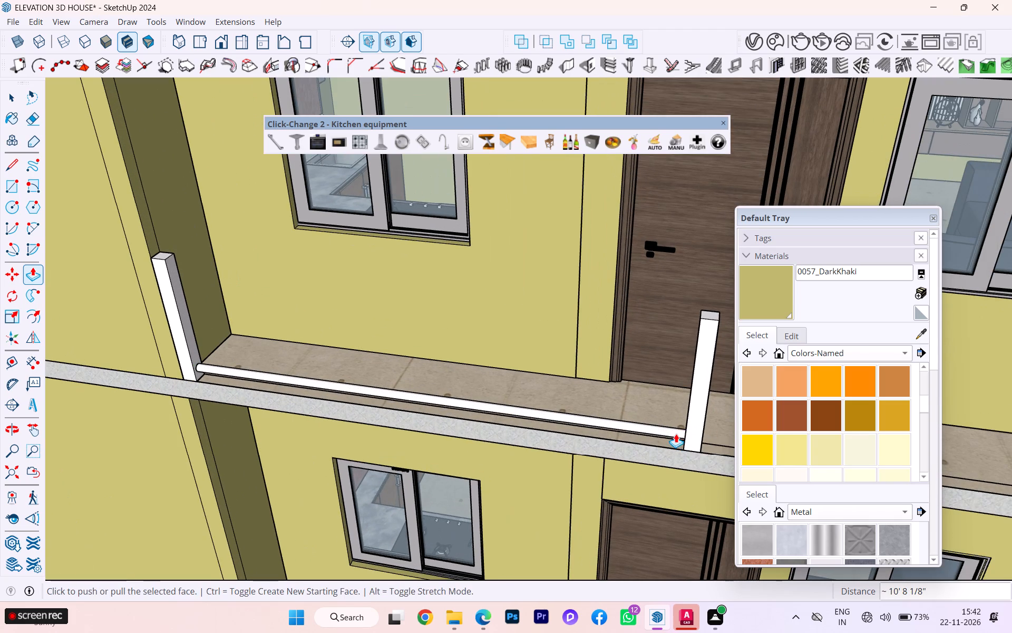
# Turn the whole extruded round rail into a component, keeping the default definition settings.
pyautogui.click(11, 94)
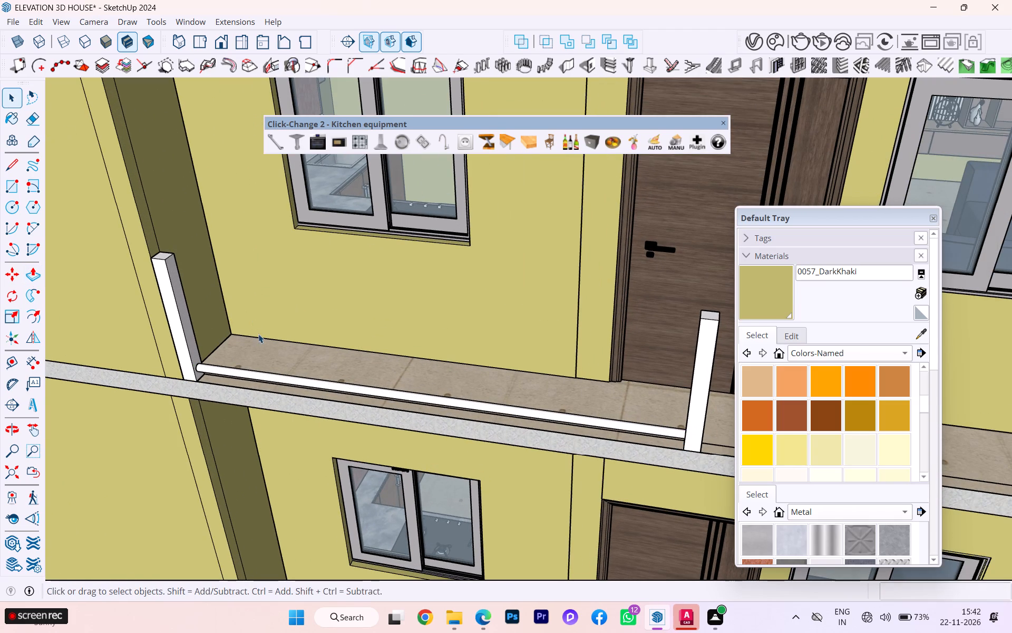
pyautogui.tripleClick(257, 376)
pyautogui.scroll(4, 376, 395)
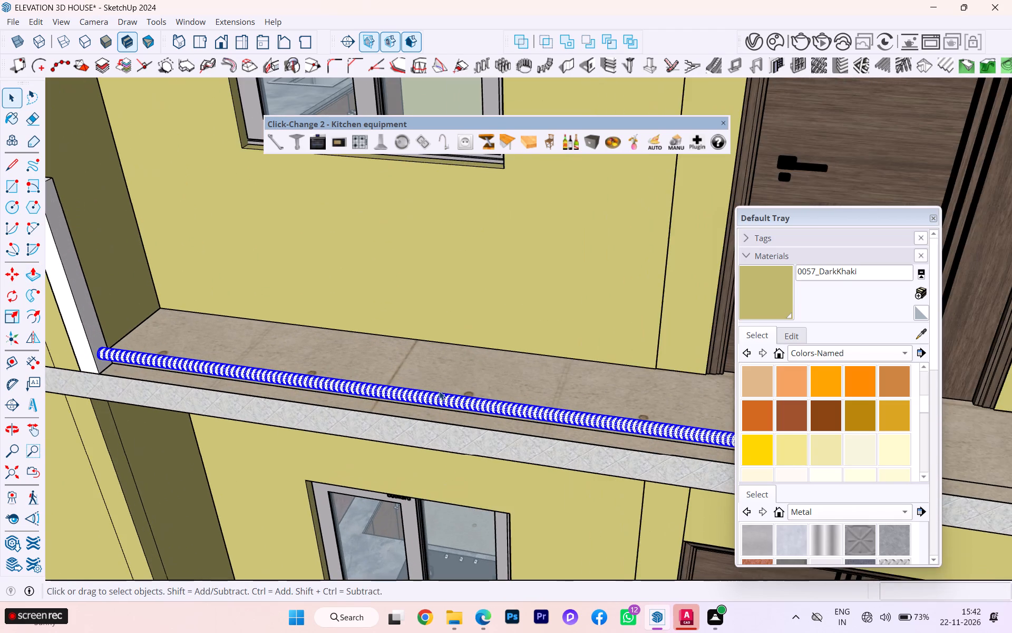
pyautogui.scroll(1, 442, 389)
pyautogui.scroll(1, 377, 388)
pyautogui.scroll(-3, 377, 386)
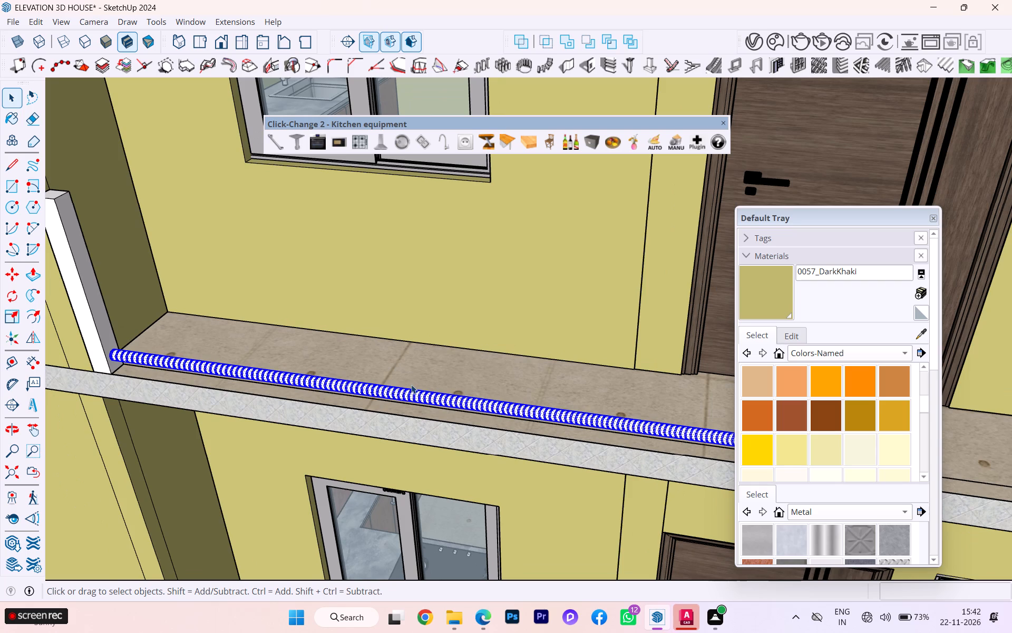
pyautogui.rightClick(408, 392)
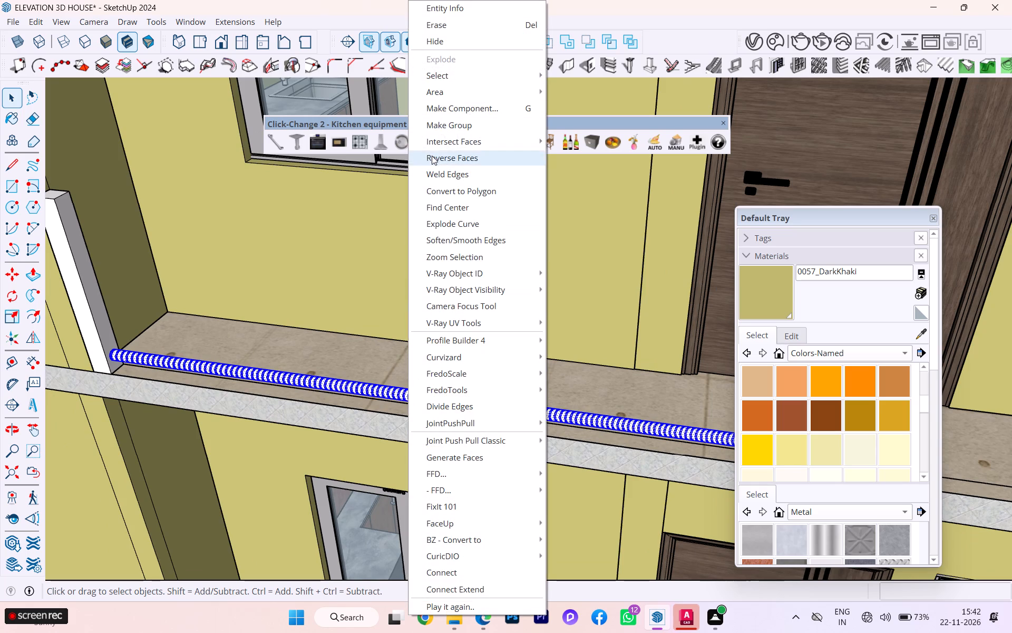
pyautogui.click(462, 112)
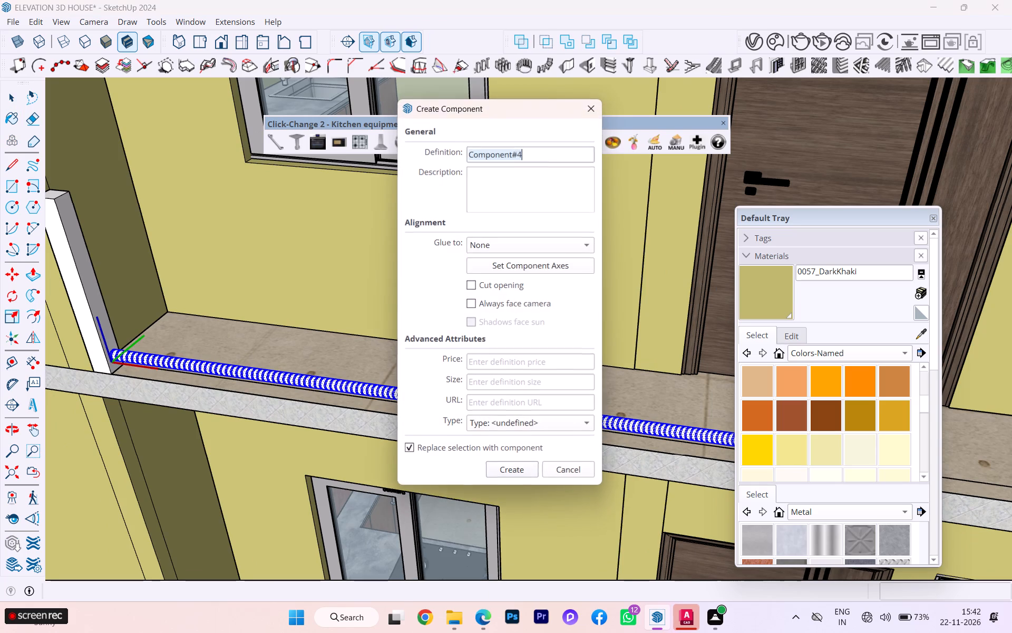
pyautogui.click(506, 469)
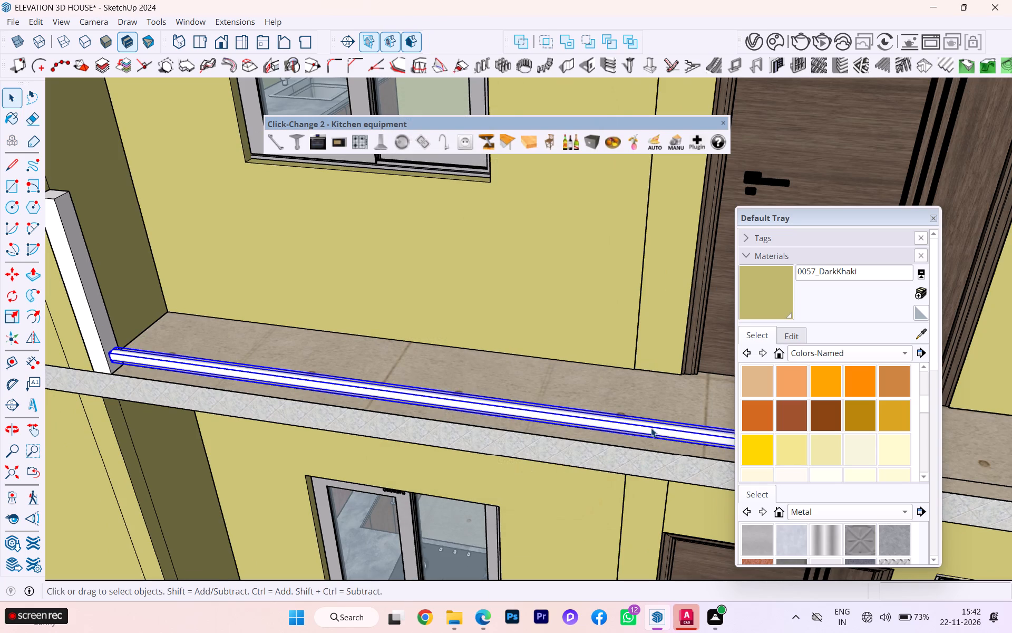
# Paint the rail component with the dark purple-blue swatch from the Colors-Named collection and clear the selection.
pyautogui.scroll(-3, 462, 419)
pyautogui.scroll(-1, 387, 410)
pyautogui.scroll(1, 384, 410)
pyautogui.scroll(-2, 384, 410)
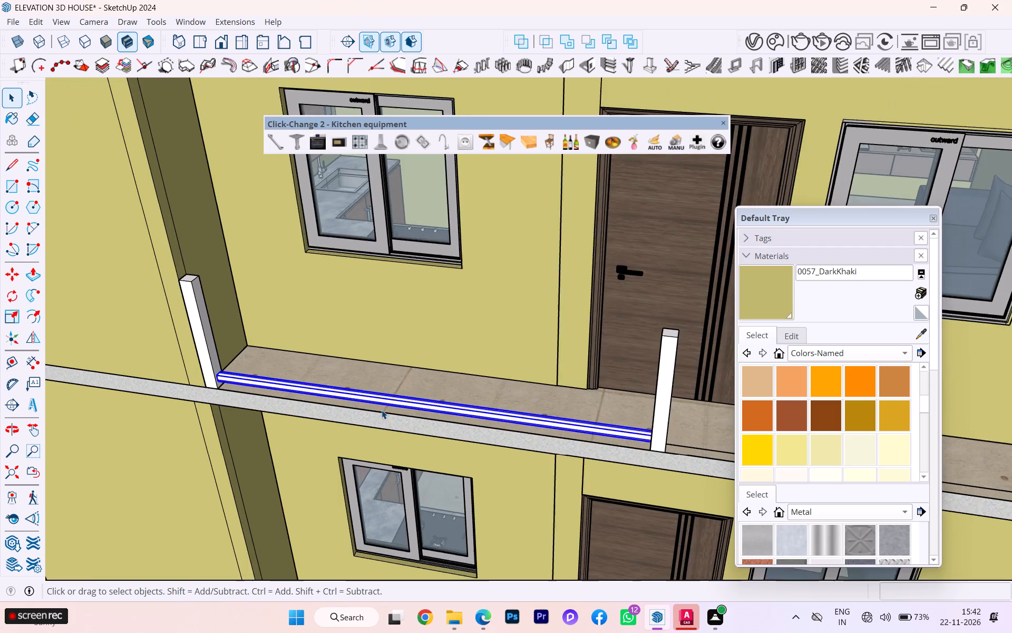
pyautogui.scroll(-2, 382, 410)
pyautogui.scroll(-11, 865, 406)
pyautogui.scroll(1, 857, 419)
pyautogui.scroll(-1, 857, 419)
pyautogui.scroll(1, 857, 419)
pyautogui.scroll(-4, 857, 419)
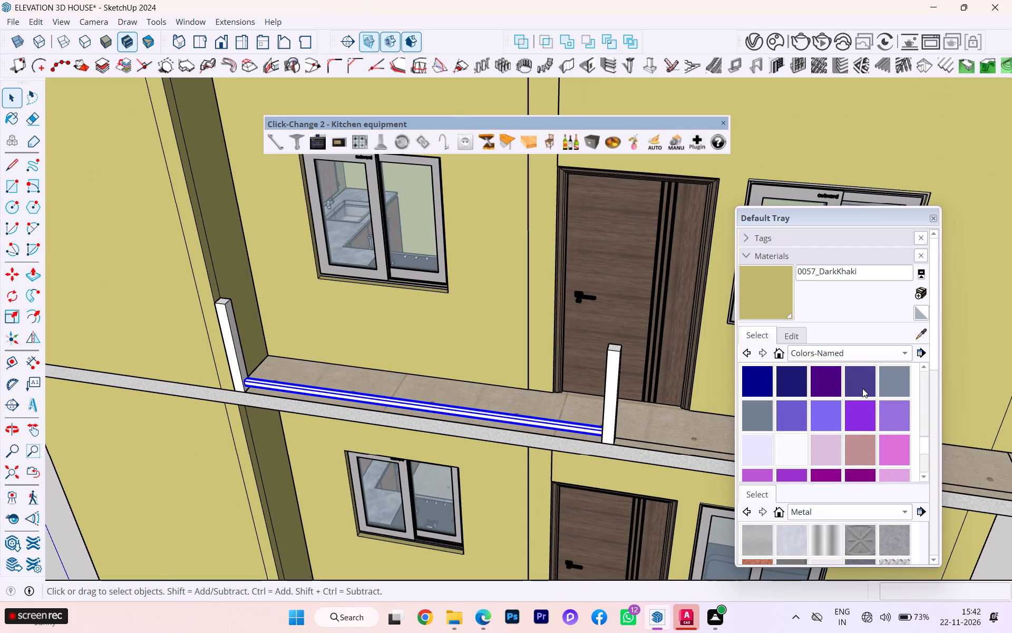
pyautogui.click(861, 386)
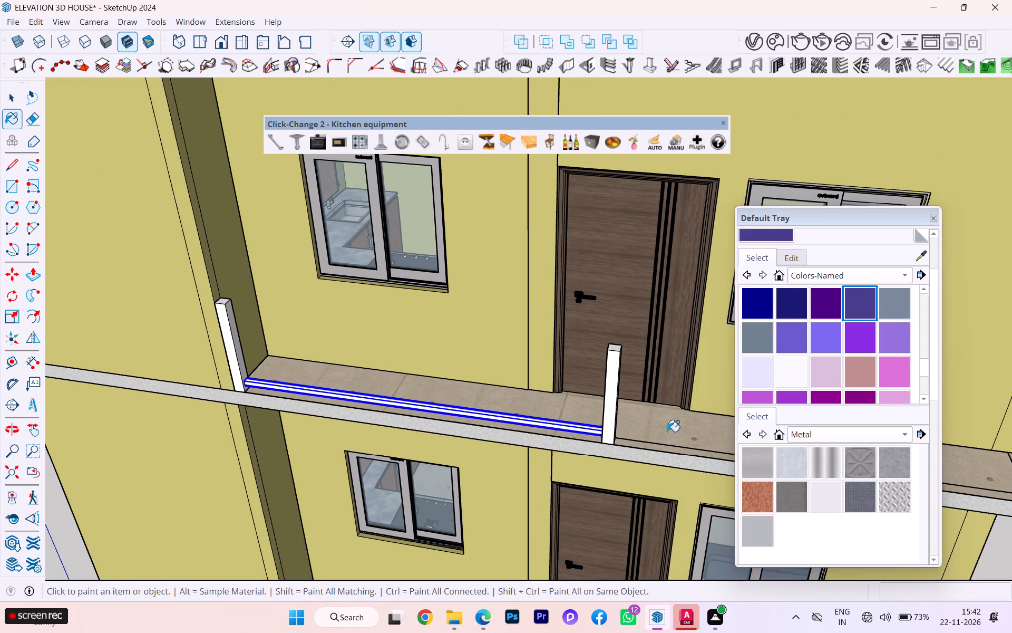
pyautogui.scroll(4, 494, 452)
pyautogui.click(523, 404)
pyautogui.scroll(1, 523, 404)
pyautogui.scroll(-3, 523, 404)
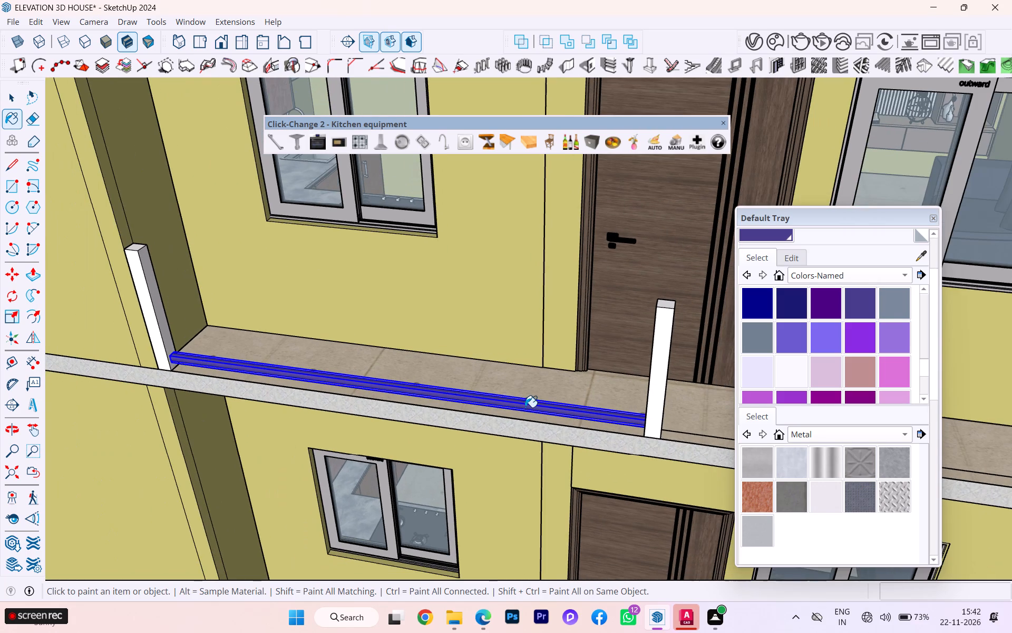
pyautogui.click(16, 100)
pyautogui.scroll(-11, 348, 275)
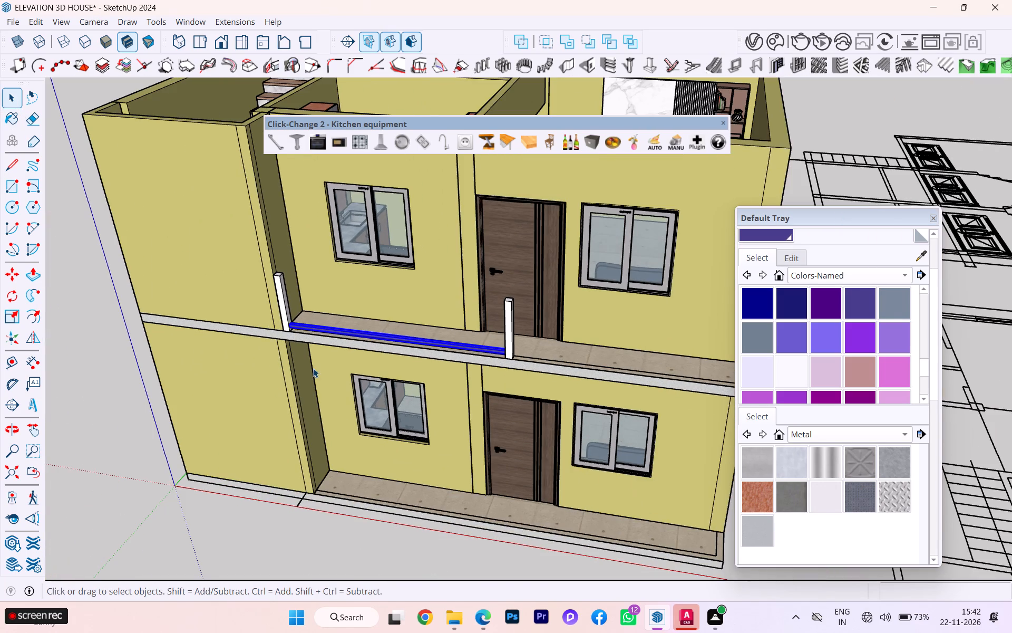
pyautogui.click(118, 448)
# Copy the purple rail about 2'7" straight up along the wall-side post to just below its top.
pyautogui.scroll(5, 406, 314)
pyautogui.scroll(3, 351, 362)
pyautogui.scroll(-1, 351, 362)
pyautogui.scroll(1, 351, 362)
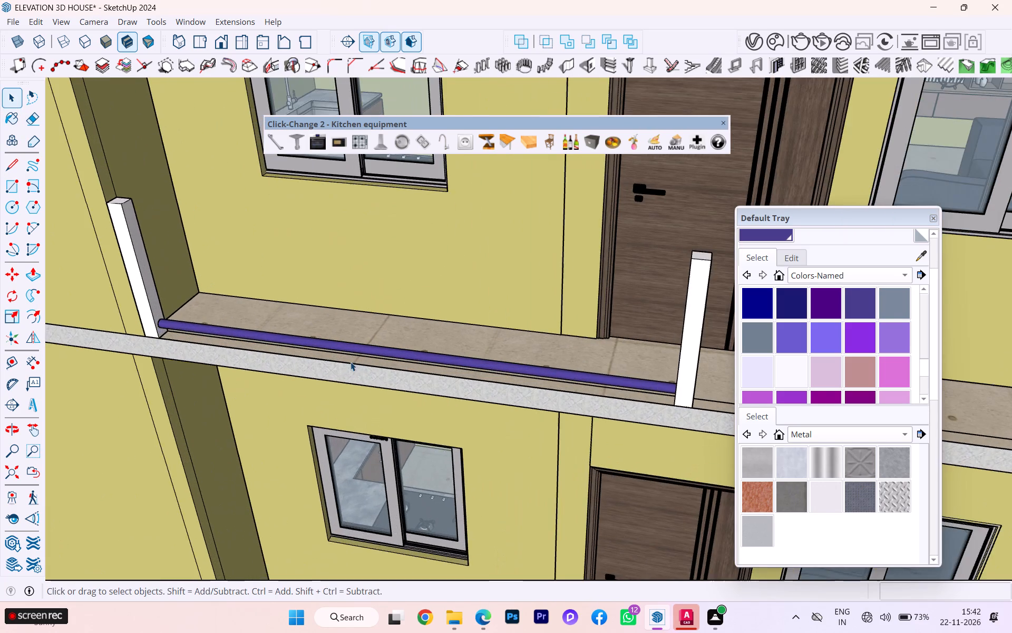
pyautogui.moveTo(337, 364); pyautogui.dragTo(511, 224, button='middle')
pyautogui.scroll(-1, 482, 275)
pyautogui.scroll(1, 482, 275)
pyautogui.scroll(-1, 482, 278)
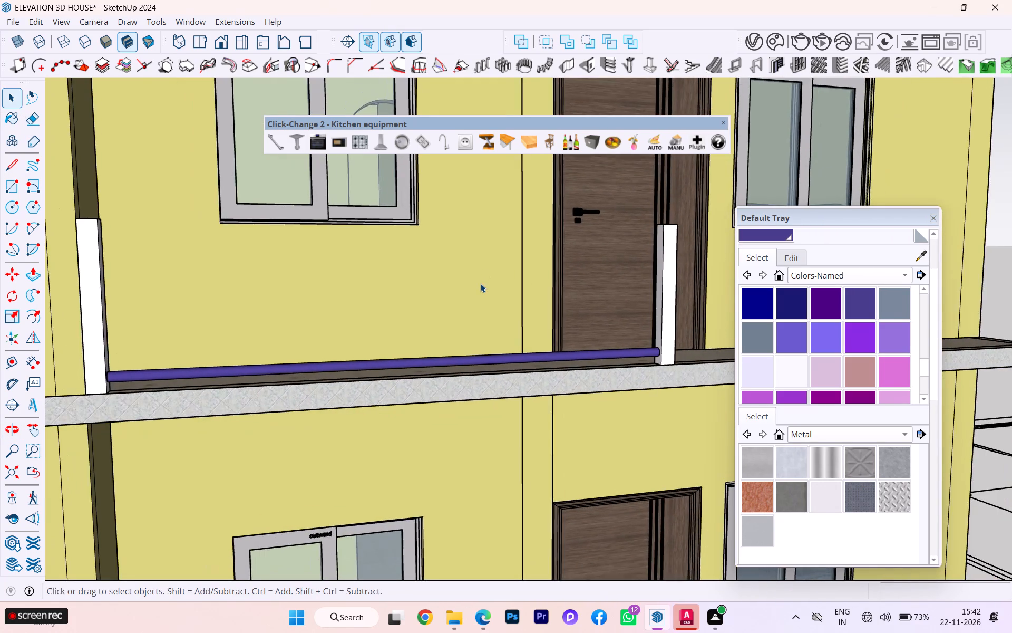
pyautogui.scroll(-1, 480, 283)
pyautogui.scroll(1, 480, 283)
pyautogui.moveTo(480, 285); pyautogui.dragTo(403, 328, button='middle')
pyautogui.scroll(2, 129, 358)
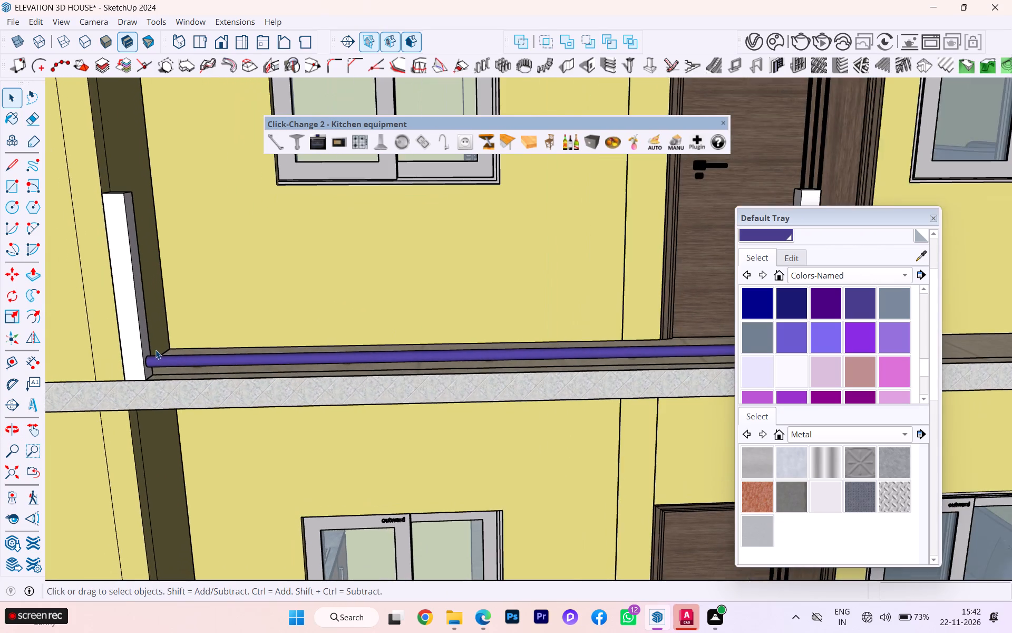
pyautogui.scroll(4, 176, 352)
pyautogui.click(168, 360)
pyautogui.press('m')
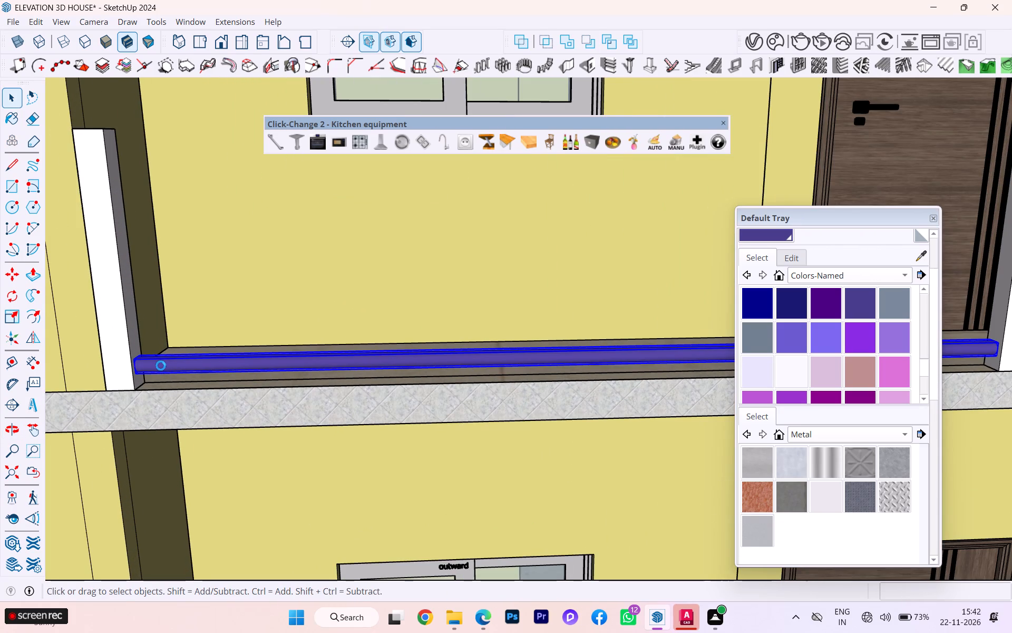
pyautogui.press('Return')
pyautogui.scroll(2, 139, 370)
pyautogui.scroll(-1, 135, 369)
pyautogui.scroll(2, 135, 369)
pyautogui.scroll(-1, 136, 368)
pyautogui.scroll(2, 136, 368)
pyautogui.scroll(4, 187, 387)
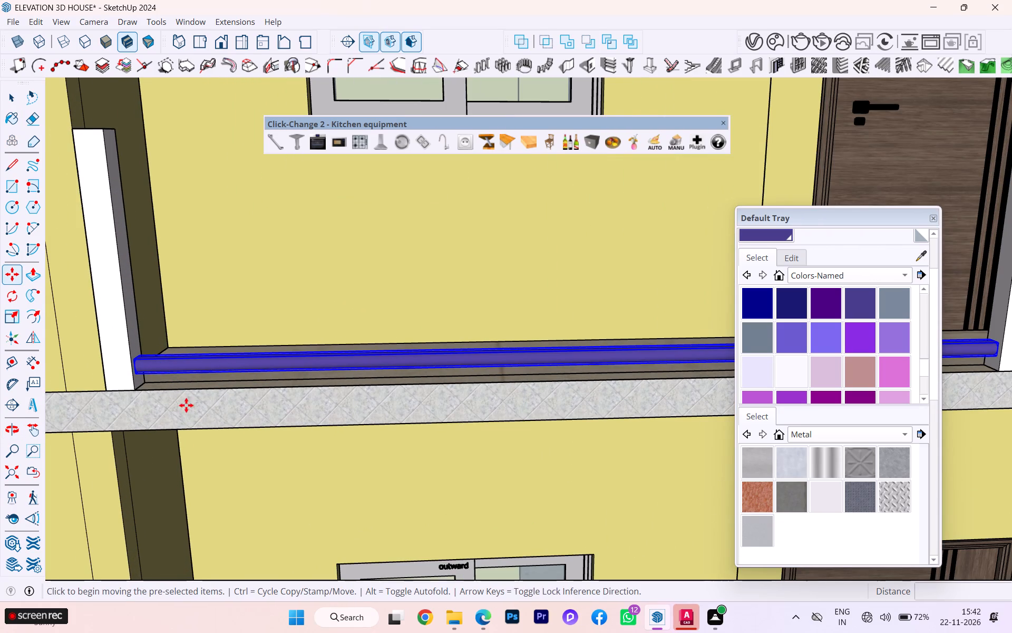
pyautogui.scroll(5, 160, 391)
pyautogui.click(123, 360)
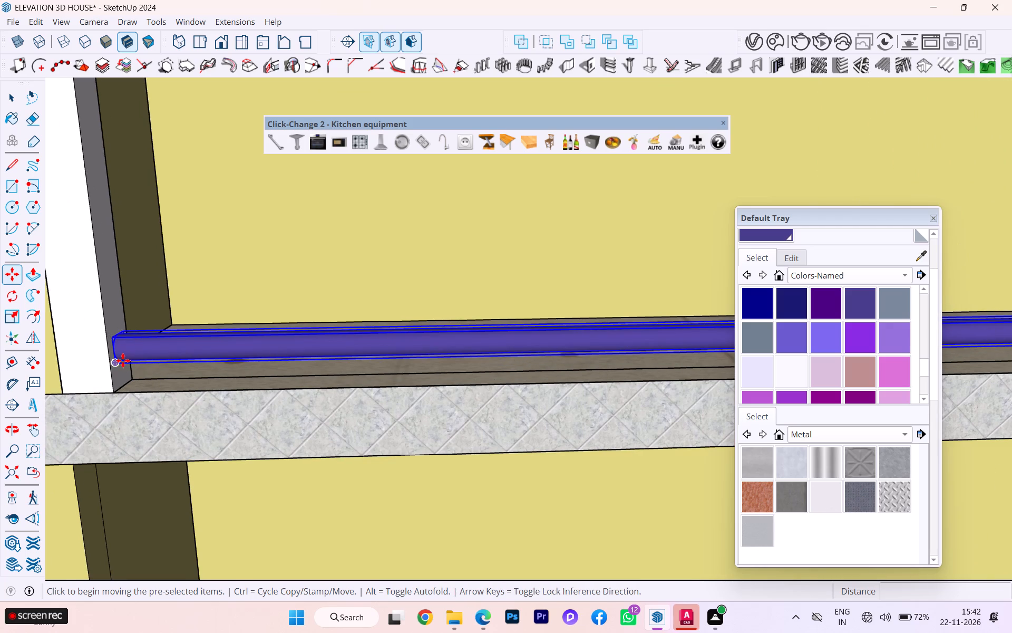
pyautogui.scroll(-3, 123, 313)
pyautogui.scroll(2, 125, 319)
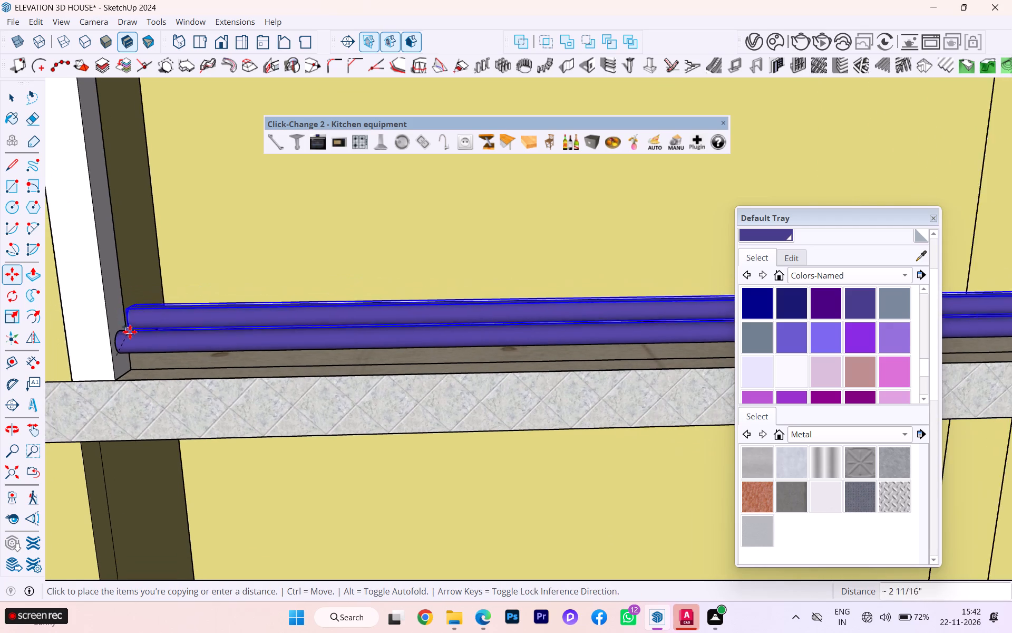
pyautogui.scroll(-4, 130, 332)
pyautogui.scroll(1, 130, 333)
pyautogui.scroll(-5, 130, 333)
pyautogui.scroll(1, 130, 333)
pyautogui.scroll(-1, 130, 333)
pyautogui.scroll(2, 113, 197)
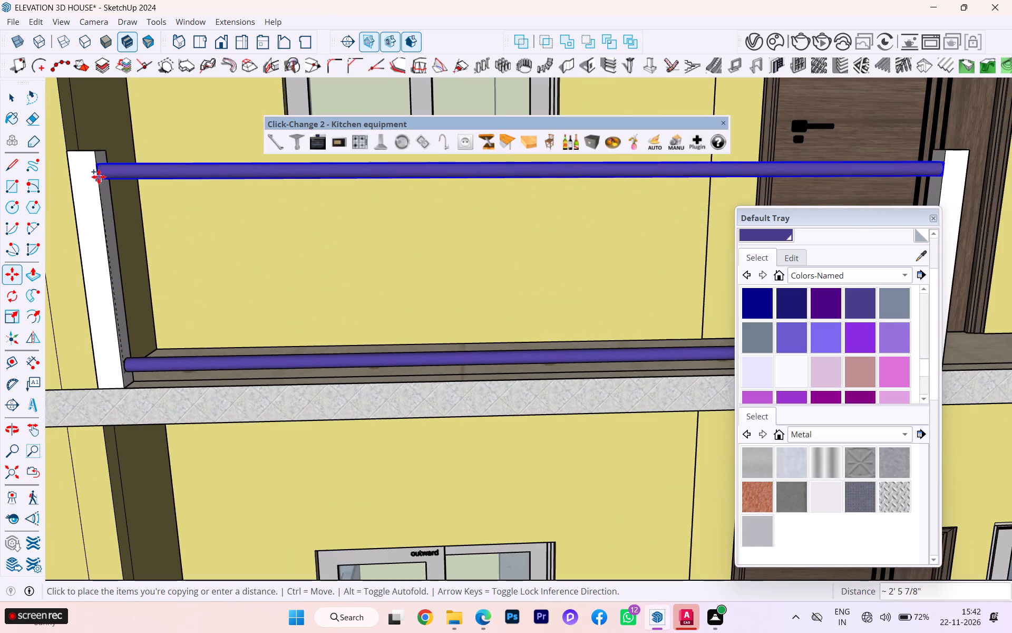
pyautogui.scroll(3, 101, 173)
pyautogui.scroll(-2, 101, 173)
pyautogui.scroll(11, 101, 173)
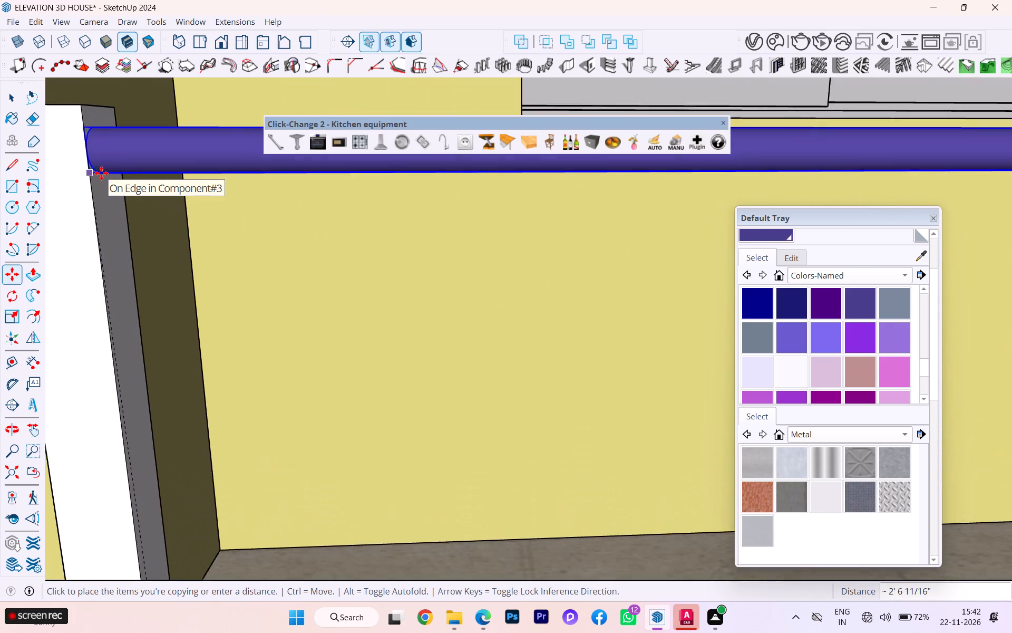
pyautogui.click(103, 164)
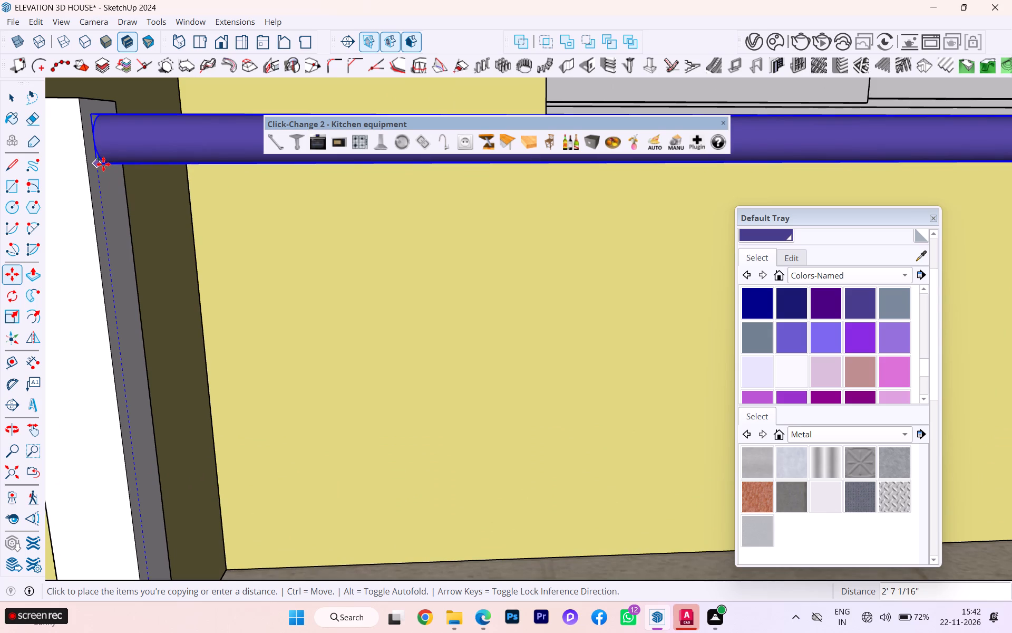
# Divide the copy distance by 5 to fill the gap between bottom and top rails with evenly spaced rails.
pyautogui.write('/5')
pyautogui.press('Return')
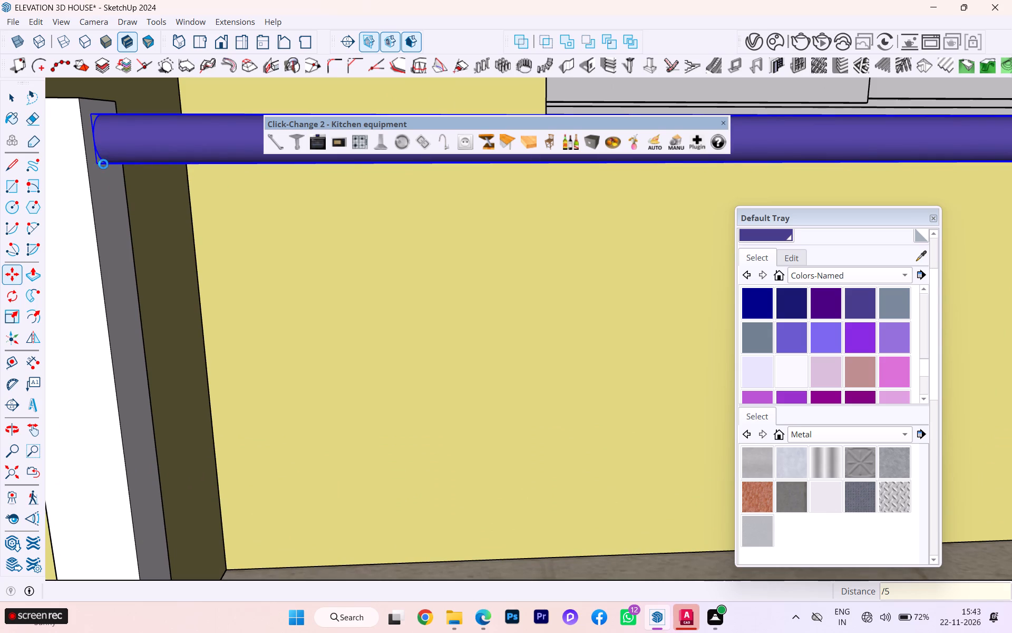
pyautogui.scroll(-1, 103, 164)
pyautogui.scroll(1, 103, 164)
pyautogui.scroll(-2, 103, 164)
pyautogui.scroll(1, 103, 164)
pyautogui.scroll(-2, 103, 164)
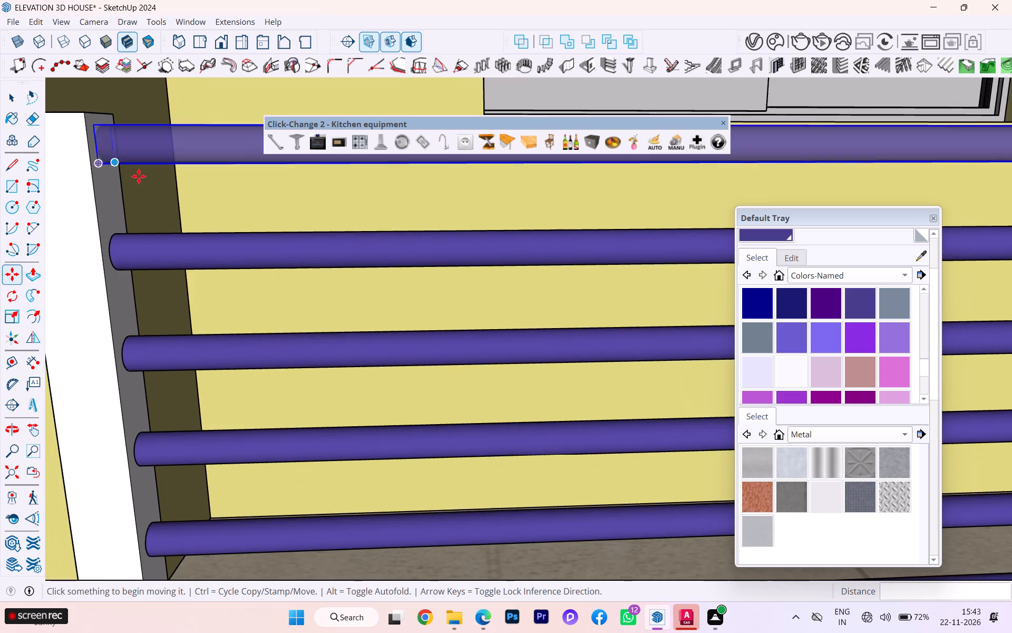
# Examine the railed balcony section and the rest of the house front from several angles and distances.
pyautogui.scroll(-2, 155, 193)
pyautogui.scroll(1, 163, 203)
pyautogui.scroll(-3, 163, 204)
pyautogui.scroll(-1, 172, 252)
pyautogui.scroll(2, 172, 253)
pyautogui.scroll(-6, 171, 259)
pyautogui.scroll(1, 172, 275)
pyautogui.scroll(-3, 172, 275)
pyautogui.scroll(3, 173, 277)
pyautogui.scroll(-5, 173, 277)
pyautogui.scroll(1, 180, 277)
pyautogui.scroll(-4, 180, 277)
pyautogui.scroll(2, 180, 277)
pyautogui.scroll(-1, 194, 298)
pyautogui.scroll(2, 195, 298)
pyautogui.scroll(-4, 196, 299)
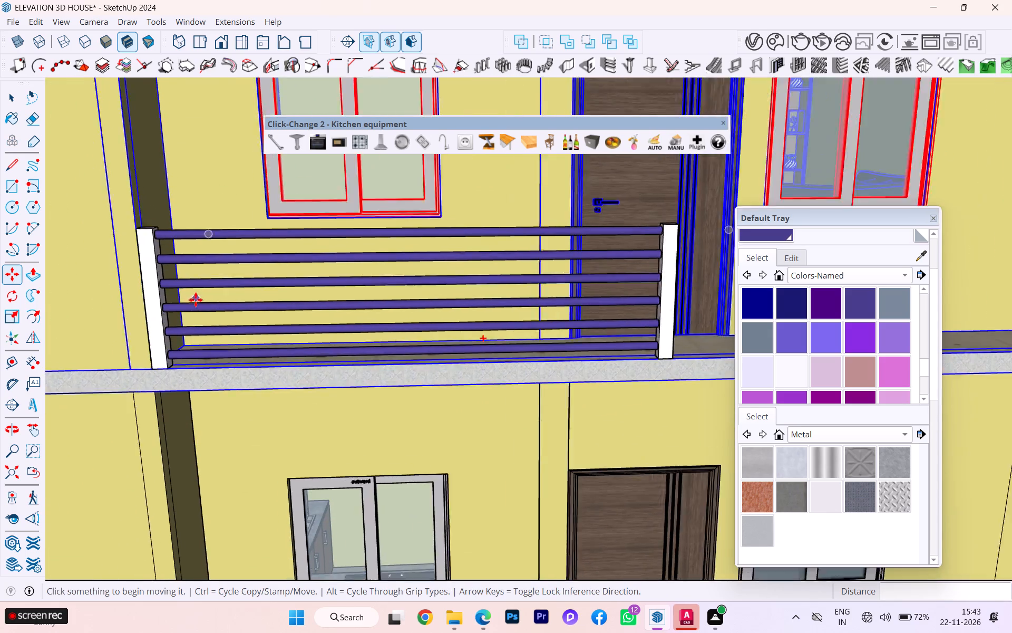
pyautogui.scroll(-3, 638, 248)
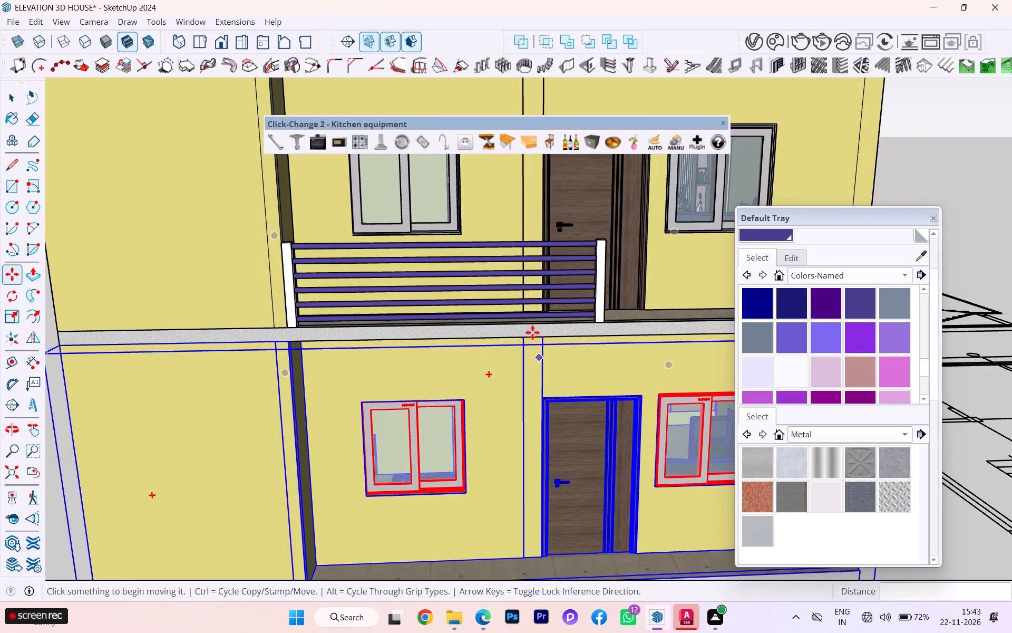
pyautogui.scroll(-2, 542, 323)
pyautogui.moveTo(522, 352); pyautogui.dragTo(411, 385, button='middle')
pyautogui.scroll(-3, 481, 356)
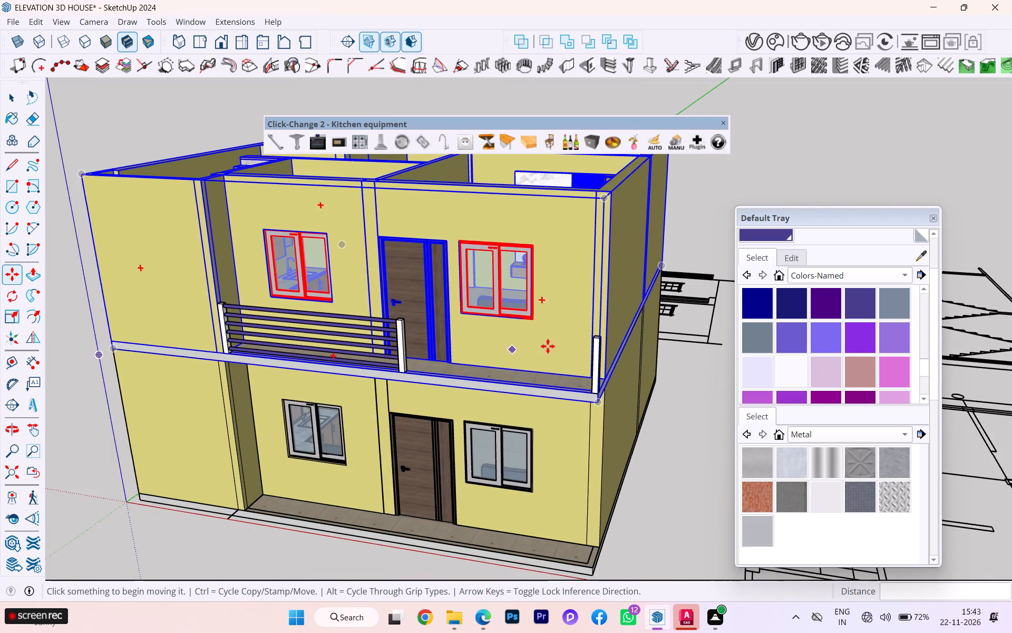
pyautogui.scroll(-5, 548, 346)
pyautogui.scroll(1, 548, 346)
pyautogui.scroll(-2, 548, 346)
pyautogui.scroll(1, 548, 346)
pyautogui.click(13, 102)
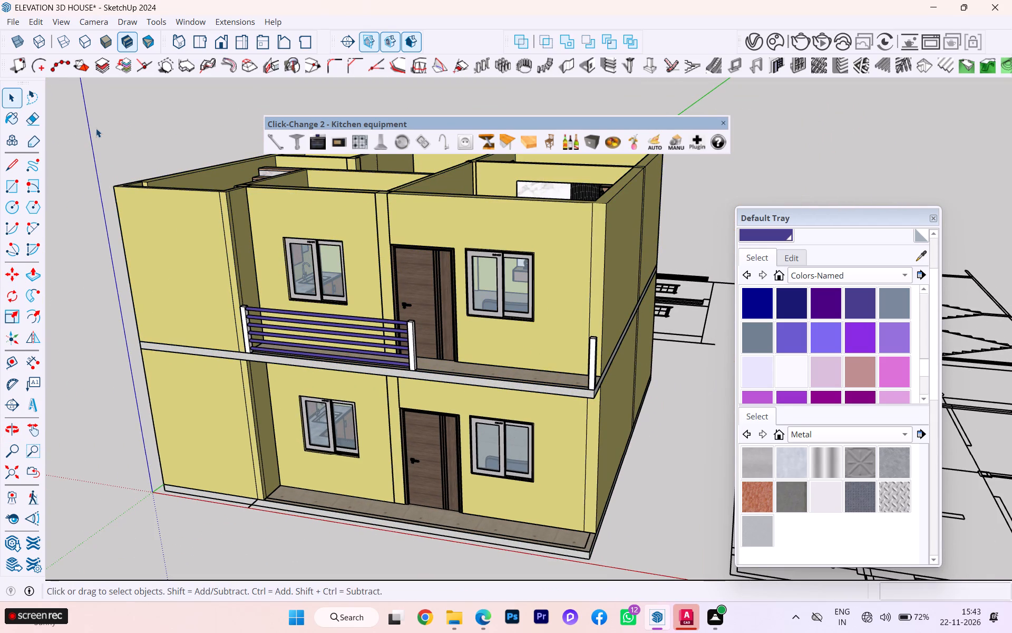
pyautogui.click(96, 128)
pyautogui.scroll(3, 273, 328)
pyautogui.scroll(-1, 280, 337)
pyautogui.scroll(2, 280, 338)
pyautogui.moveTo(340, 311); pyautogui.dragTo(583, 264, button='middle')
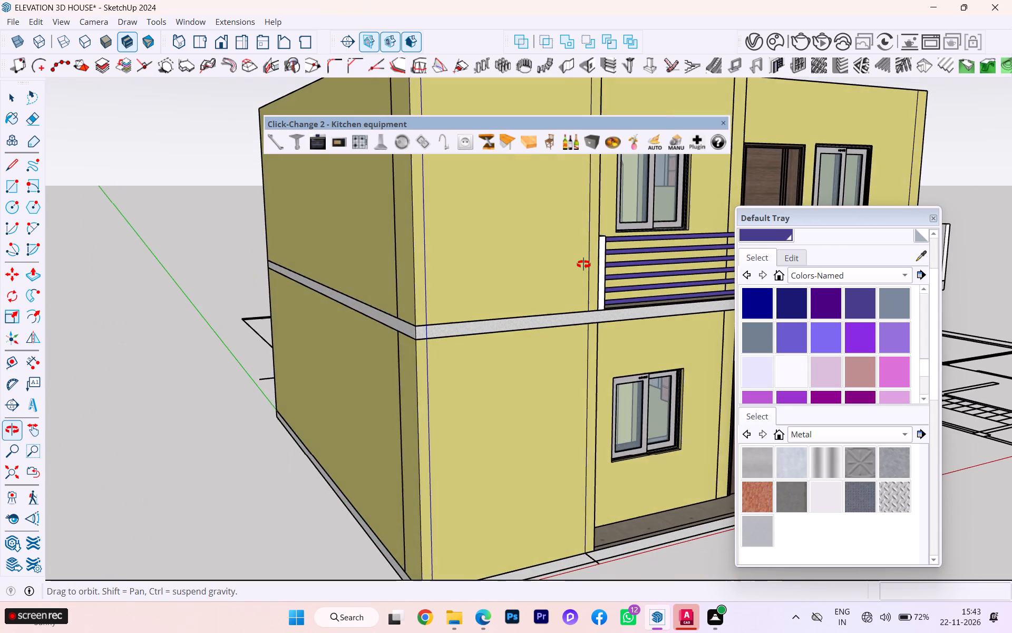
pyautogui.moveTo(583, 264); pyautogui.dragTo(304, 290, button='middle')
pyautogui.scroll(-4, 242, 292)
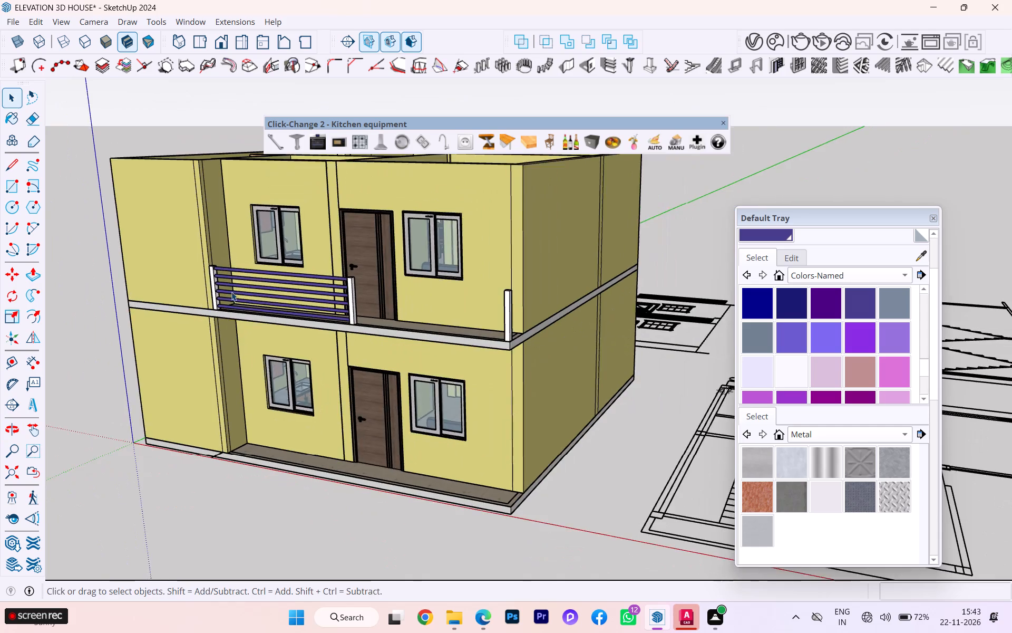
pyautogui.moveTo(231, 292); pyautogui.dragTo(309, 285, button='middle')
pyautogui.scroll(-2, 230, 301)
pyautogui.scroll(2, 226, 302)
pyautogui.scroll(-4, 225, 302)
pyautogui.scroll(3, 381, 294)
pyautogui.scroll(-1, 393, 295)
pyautogui.scroll(2, 393, 295)
pyautogui.scroll(3, 331, 308)
pyautogui.scroll(4, 183, 293)
pyautogui.scroll(-1, 174, 292)
pyautogui.scroll(1, 174, 292)
pyautogui.scroll(-7, 144, 292)
pyautogui.scroll(3, 94, 289)
pyautogui.scroll(-2, 94, 289)
pyautogui.scroll(2, 94, 289)
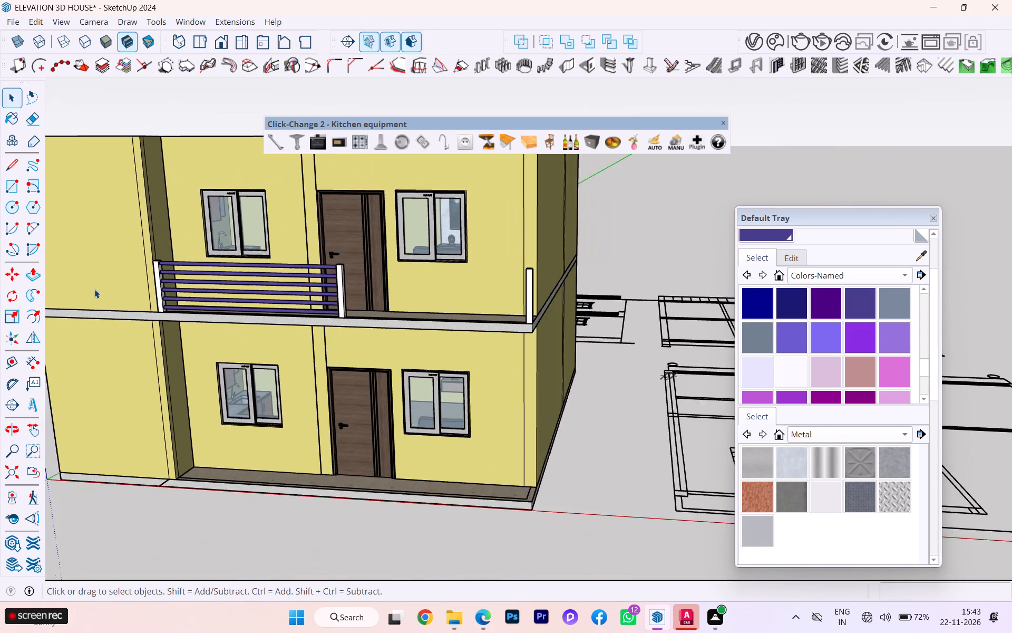
# Examine the balcony railing in the front elevation drawing laid out behind the house.
pyautogui.scroll(-4, 94, 288)
pyautogui.scroll(1, 93, 288)
pyautogui.scroll(-2, 93, 288)
pyautogui.scroll(1, 93, 288)
pyautogui.scroll(-4, 93, 288)
pyautogui.scroll(2, 93, 288)
pyautogui.scroll(-2, 93, 288)
pyautogui.scroll(2, 93, 288)
pyautogui.scroll(-1, 93, 288)
pyautogui.moveTo(218, 300); pyautogui.dragTo(289, 553, button='middle')
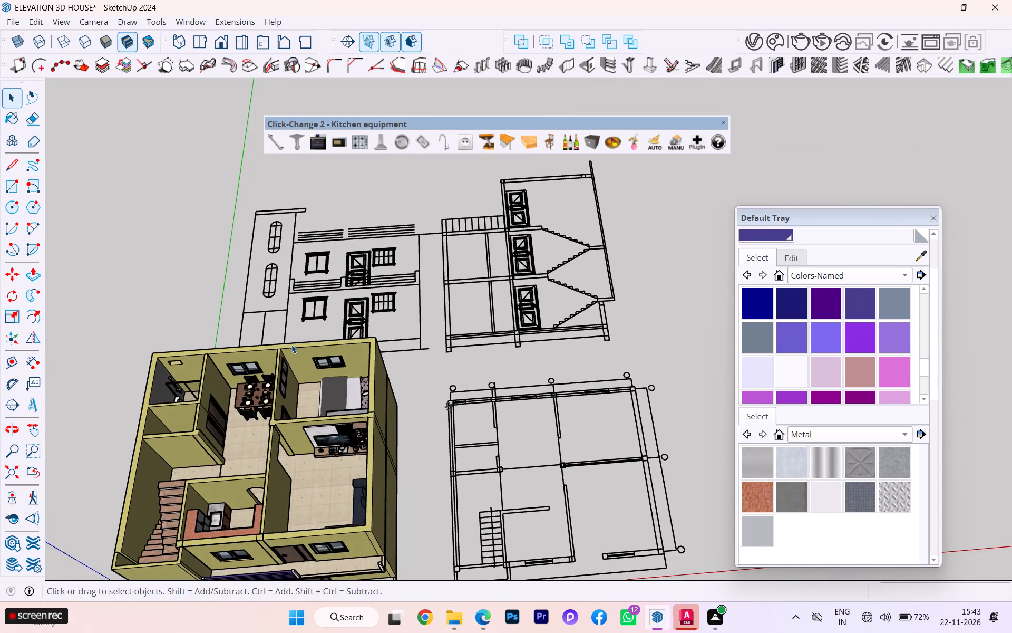
pyautogui.scroll(1, 298, 338)
pyautogui.scroll(-1, 304, 334)
pyautogui.scroll(1, 318, 327)
pyautogui.scroll(2, 366, 254)
pyautogui.scroll(-2, 366, 254)
pyautogui.scroll(8, 366, 254)
pyautogui.scroll(-1, 366, 273)
pyautogui.scroll(5, 365, 274)
pyautogui.scroll(-1, 365, 275)
pyautogui.scroll(1, 365, 275)
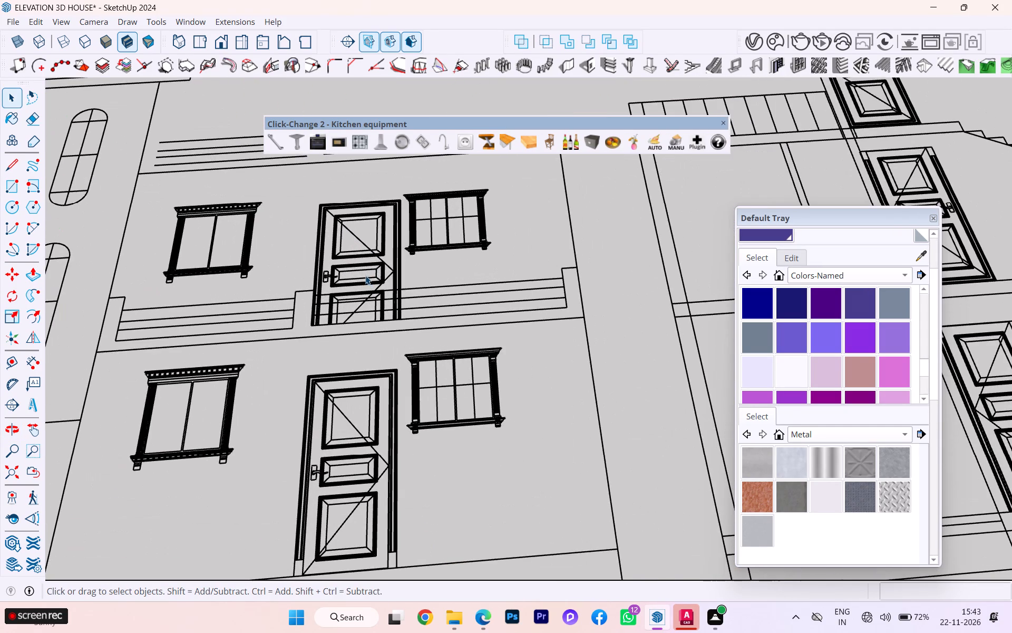
pyautogui.scroll(-4, 372, 270)
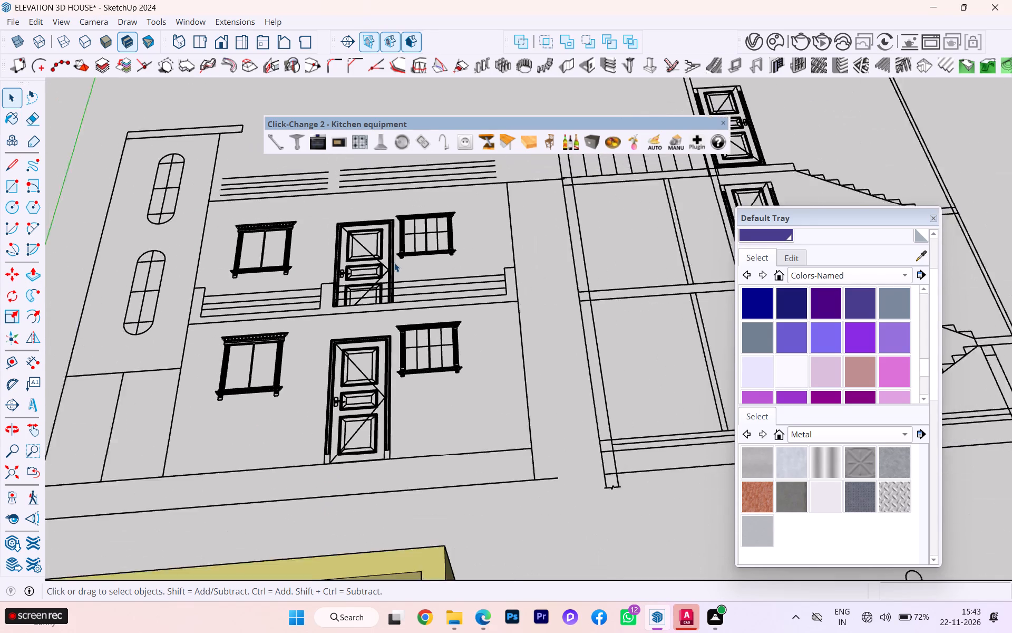
pyautogui.scroll(-1, 394, 263)
pyautogui.scroll(1, 394, 263)
pyautogui.scroll(-5, 394, 263)
# Examine the house front and its railed balcony section for comparison with the elevation drawing.
pyautogui.moveTo(394, 266); pyautogui.dragTo(405, 110, button='middle')
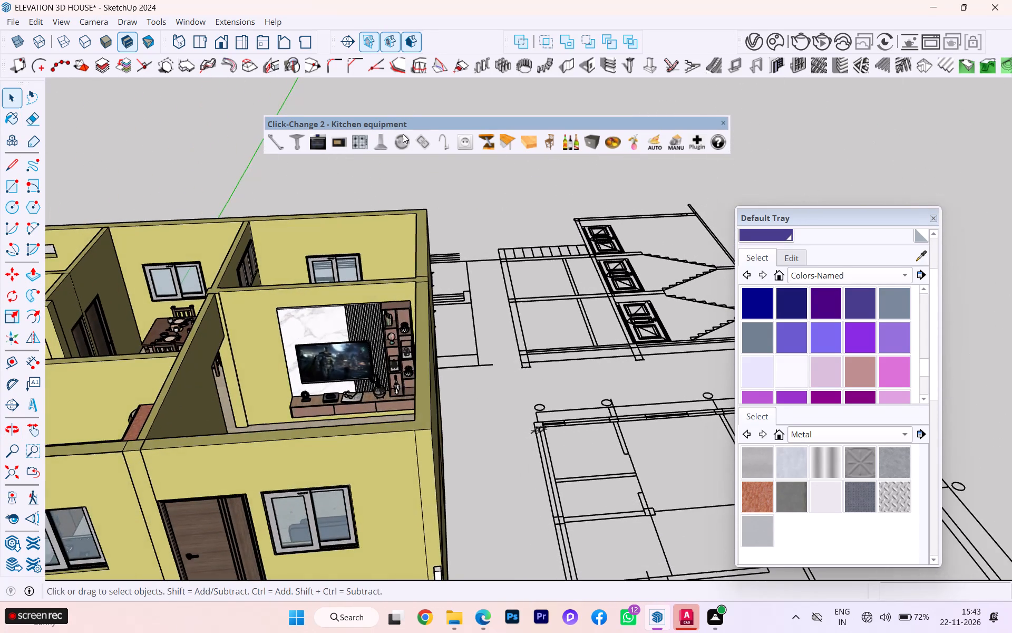
pyautogui.scroll(-1, 392, 169)
pyautogui.scroll(1, 392, 170)
pyautogui.scroll(-1, 391, 172)
pyautogui.scroll(1, 390, 177)
pyautogui.scroll(-1, 390, 181)
pyautogui.scroll(-1, 394, 312)
pyautogui.scroll(2, 393, 312)
pyautogui.scroll(-1, 390, 312)
pyautogui.moveTo(380, 312); pyautogui.dragTo(375, 211, button='middle')
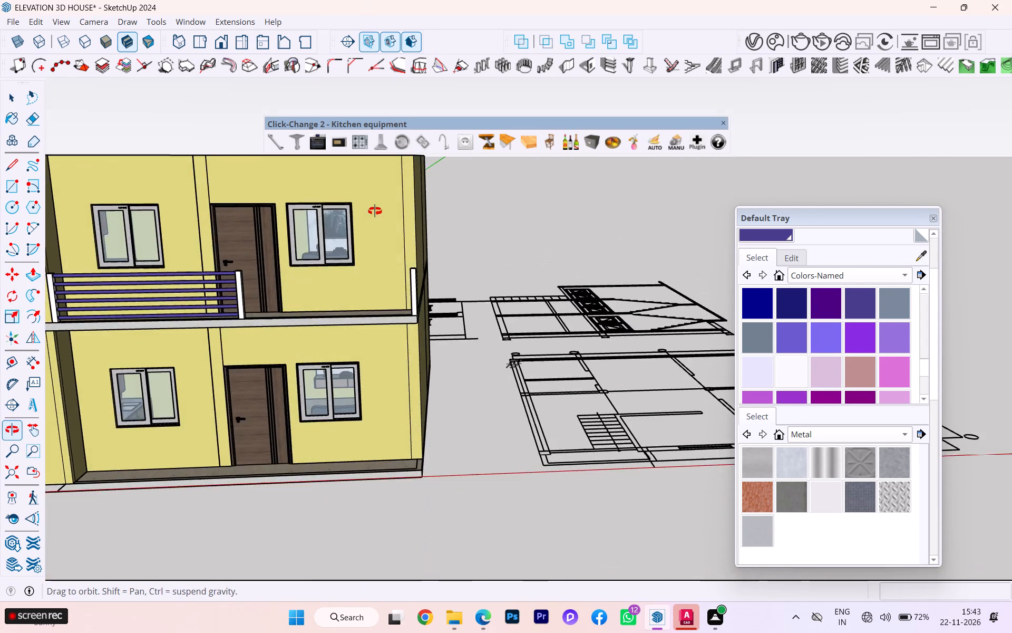
pyautogui.moveTo(375, 211); pyautogui.dragTo(322, 249, button='middle')
pyautogui.scroll(1, 301, 327)
pyautogui.scroll(-4, 296, 337)
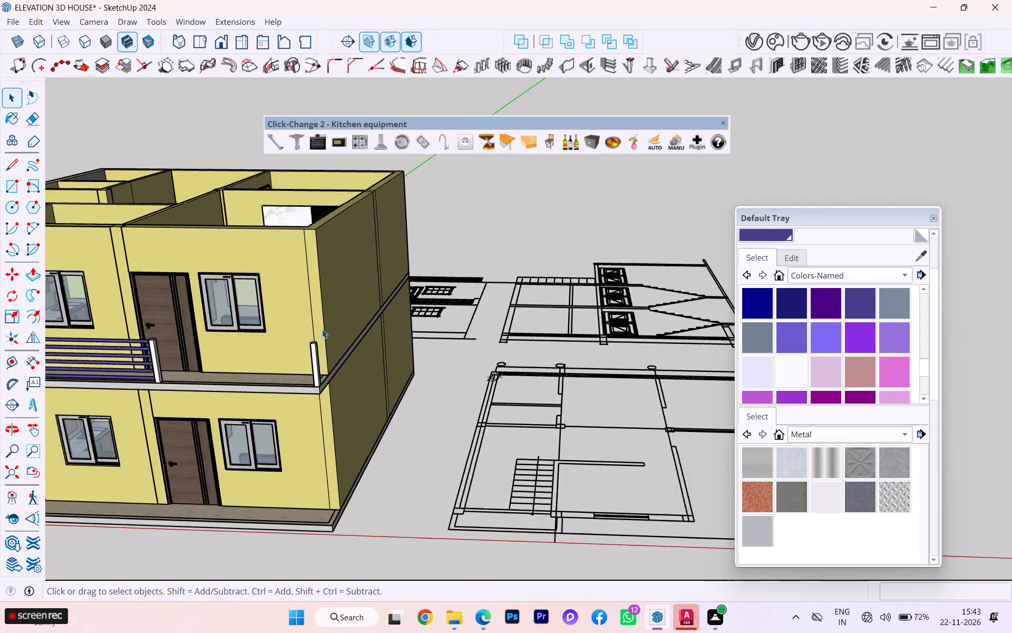
pyautogui.scroll(2, 280, 339)
pyautogui.scroll(4, 167, 340)
pyautogui.scroll(-1, 181, 327)
pyautogui.scroll(-5, 456, 288)
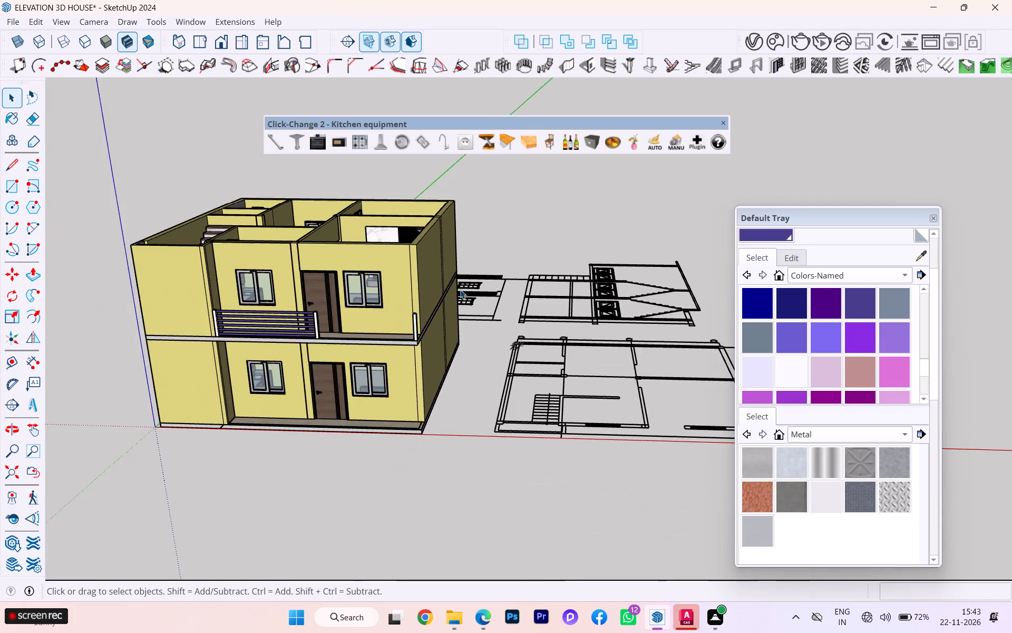
pyautogui.scroll(-1, 460, 290)
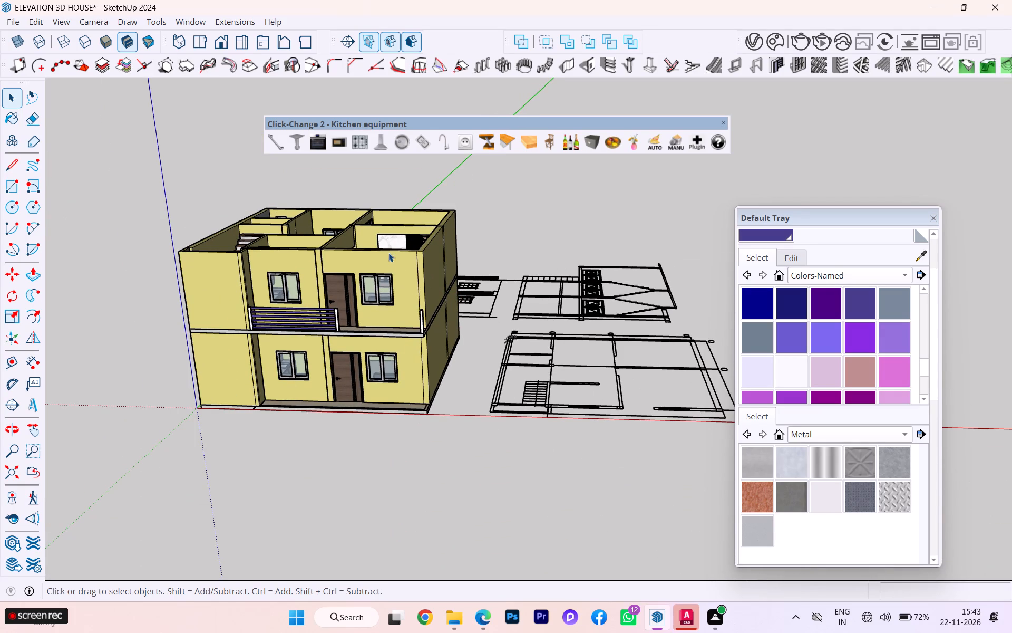
pyautogui.scroll(1, 332, 349)
pyautogui.scroll(-2, 332, 349)
pyautogui.scroll(8, 332, 349)
pyautogui.scroll(-1, 320, 269)
pyautogui.scroll(1, 320, 269)
pyautogui.scroll(4, 358, 333)
pyautogui.scroll(-2, 358, 333)
pyautogui.scroll(2, 358, 333)
pyautogui.scroll(-1, 358, 333)
pyautogui.scroll(1, 358, 333)
pyautogui.scroll(-1, 325, 304)
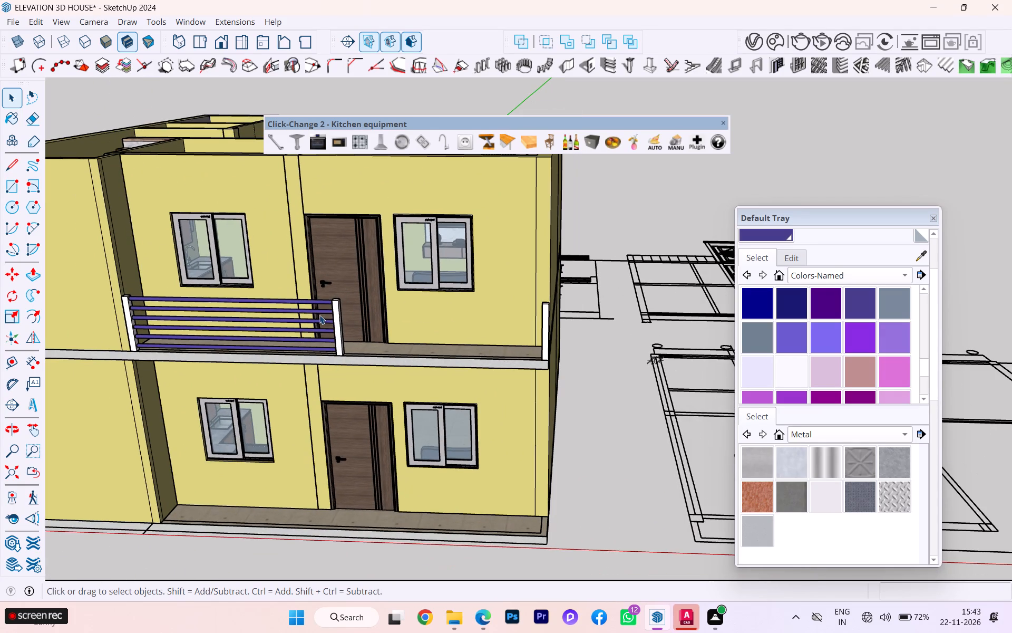
# Undo the evenly spaced rail copies above the bottom balcony rail.
pyautogui.scroll(1, 327, 329)
pyautogui.scroll(-3, 327, 329)
pyautogui.scroll(8, 327, 329)
pyautogui.scroll(-4, 326, 325)
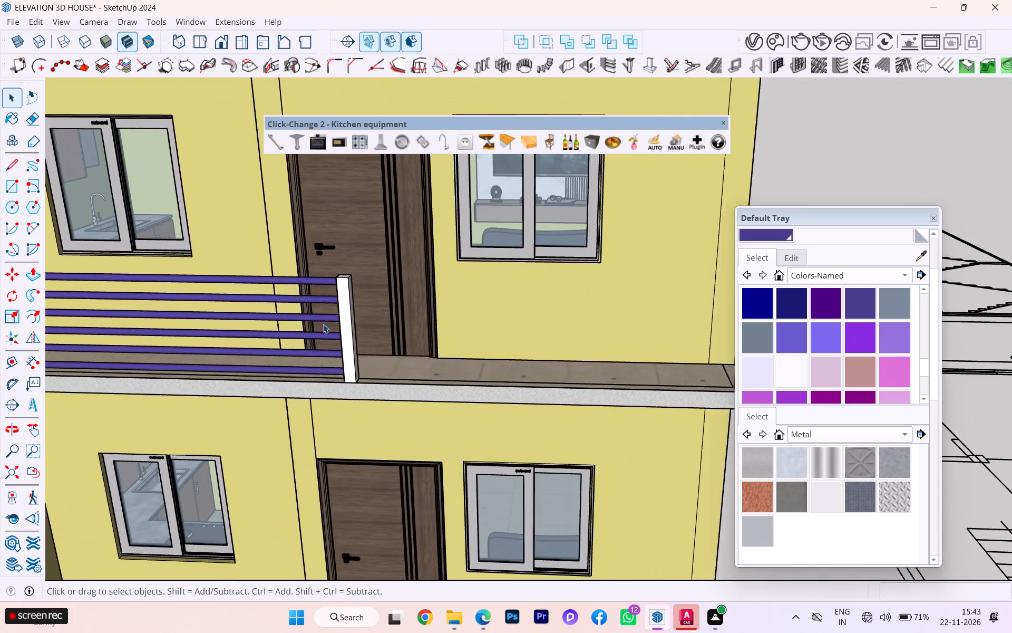
pyautogui.scroll(-3, 323, 324)
pyautogui.scroll(2, 237, 315)
pyautogui.scroll(-1, 251, 351)
pyautogui.scroll(2, 251, 351)
pyautogui.scroll(3, 144, 292)
pyautogui.scroll(-1, 143, 292)
pyautogui.scroll(1, 142, 292)
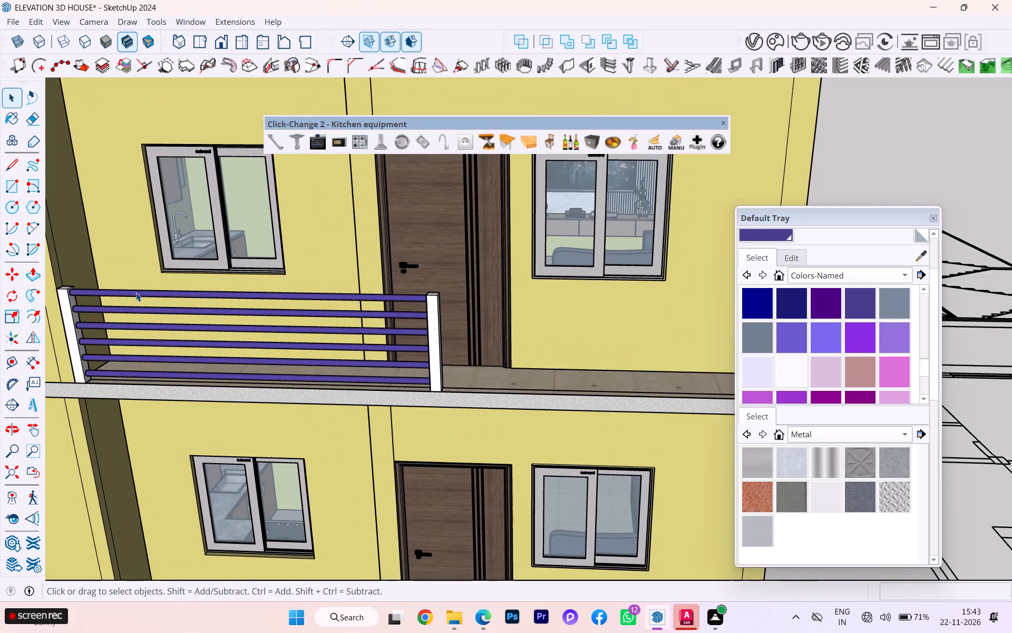
pyautogui.hotkey('ctrl', 'z')
# Copy the bottom purple rail about 2'2" straight up along the wall-side post to below its top.
pyautogui.scroll(4, 123, 374)
pyautogui.click(122, 374)
pyautogui.press('m')
pyautogui.press('Return')
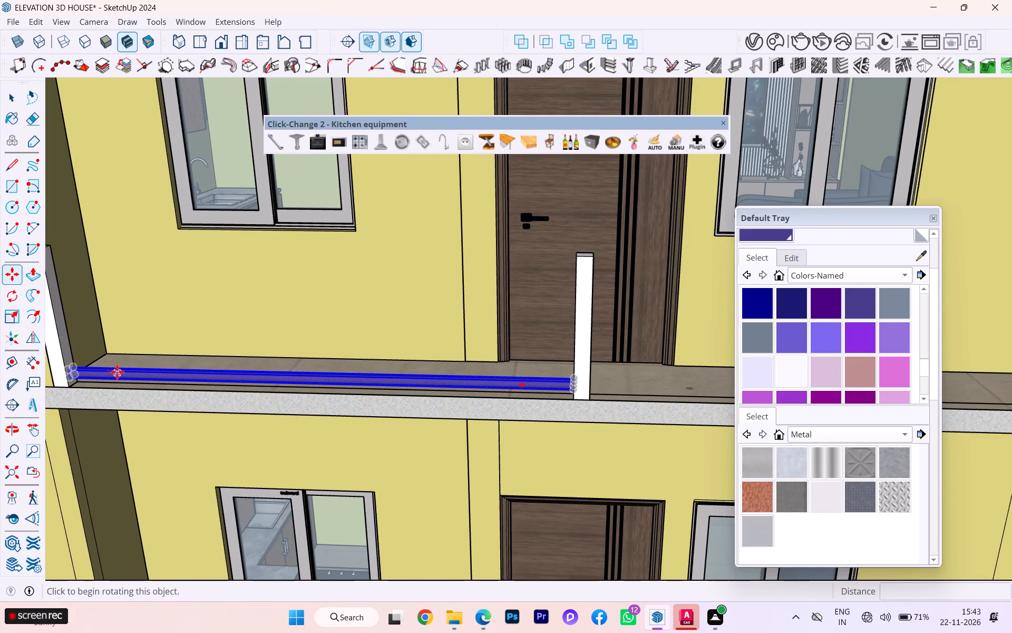
pyautogui.scroll(1, 74, 373)
pyautogui.scroll(-1, 74, 373)
pyautogui.scroll(8, 74, 373)
pyautogui.scroll(-1, 68, 351)
pyautogui.scroll(3, 68, 351)
pyautogui.scroll(-2, 68, 351)
pyautogui.scroll(5, 68, 351)
pyautogui.scroll(-1, 80, 382)
pyautogui.scroll(2, 80, 382)
pyautogui.scroll(-1, 82, 387)
pyautogui.scroll(1, 82, 387)
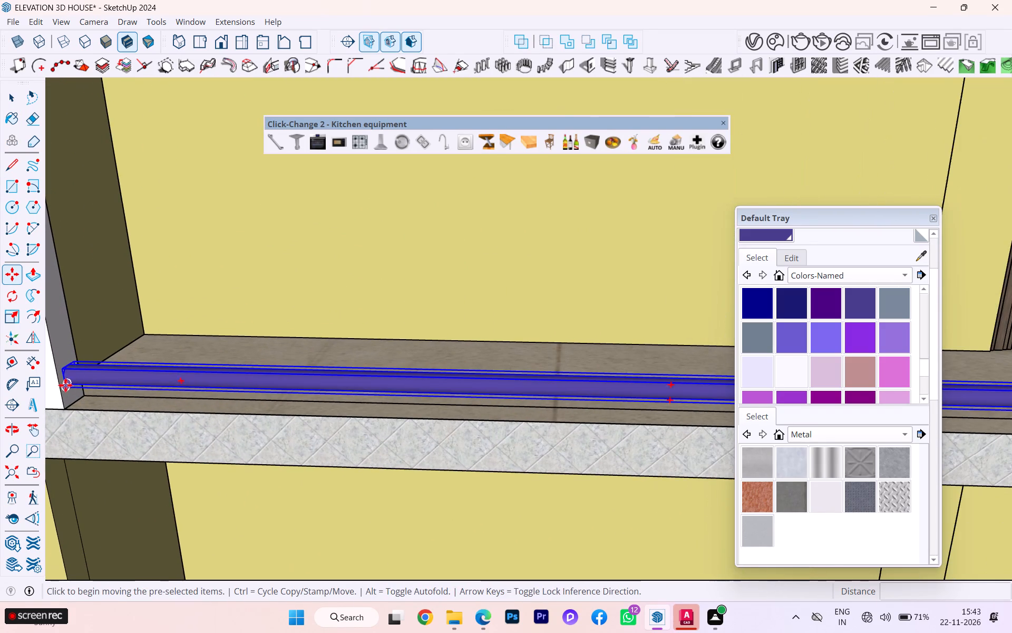
pyautogui.click(65, 385)
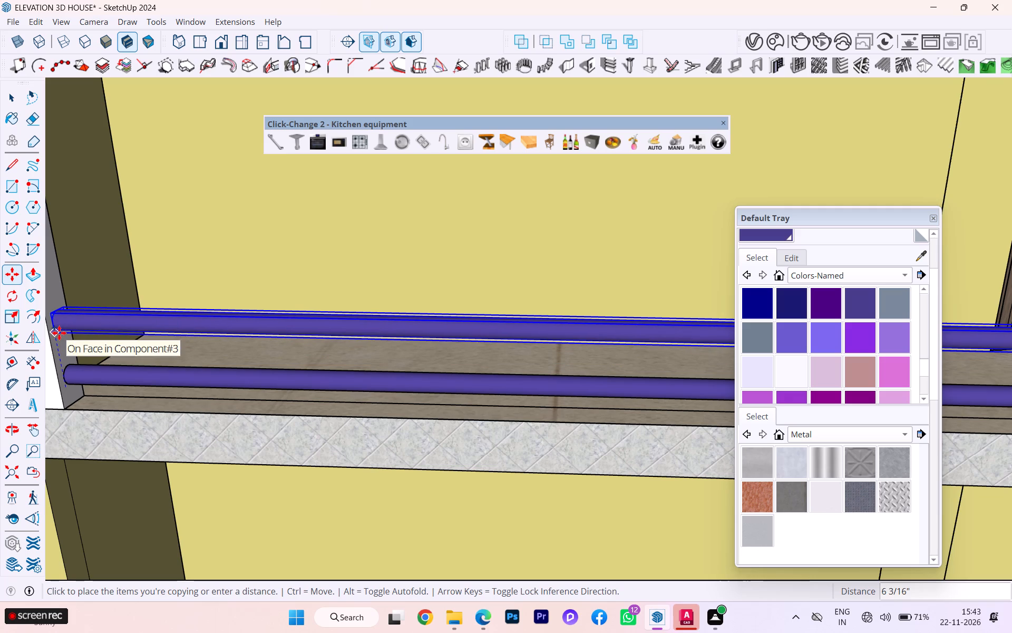
pyautogui.press('Up')
pyautogui.scroll(-15, 70, 339)
pyautogui.scroll(1, 71, 351)
pyautogui.scroll(-3, 71, 351)
pyautogui.scroll(4, 57, 313)
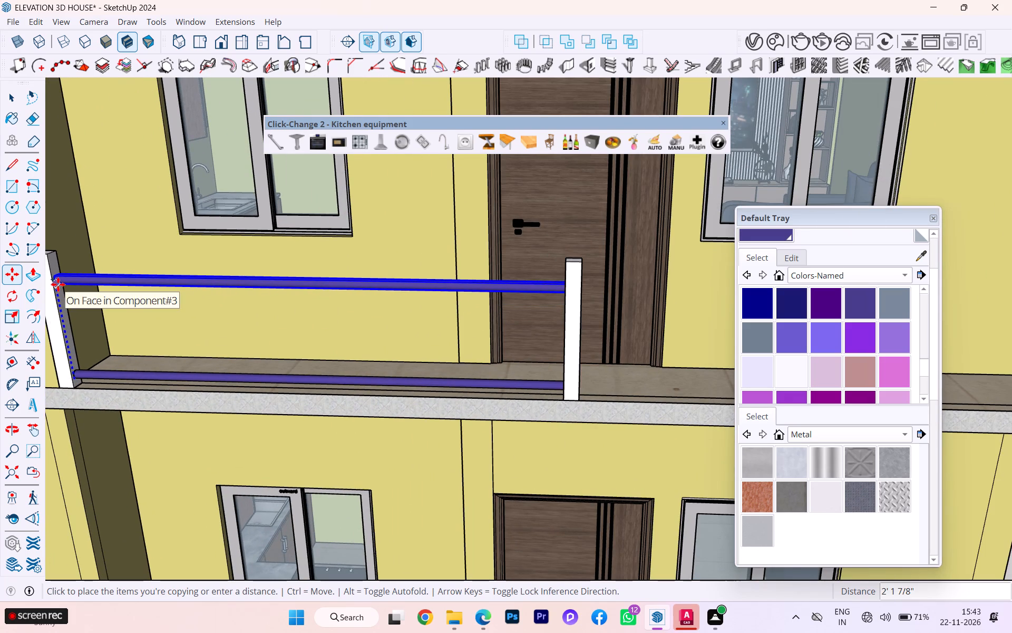
pyautogui.click(58, 281)
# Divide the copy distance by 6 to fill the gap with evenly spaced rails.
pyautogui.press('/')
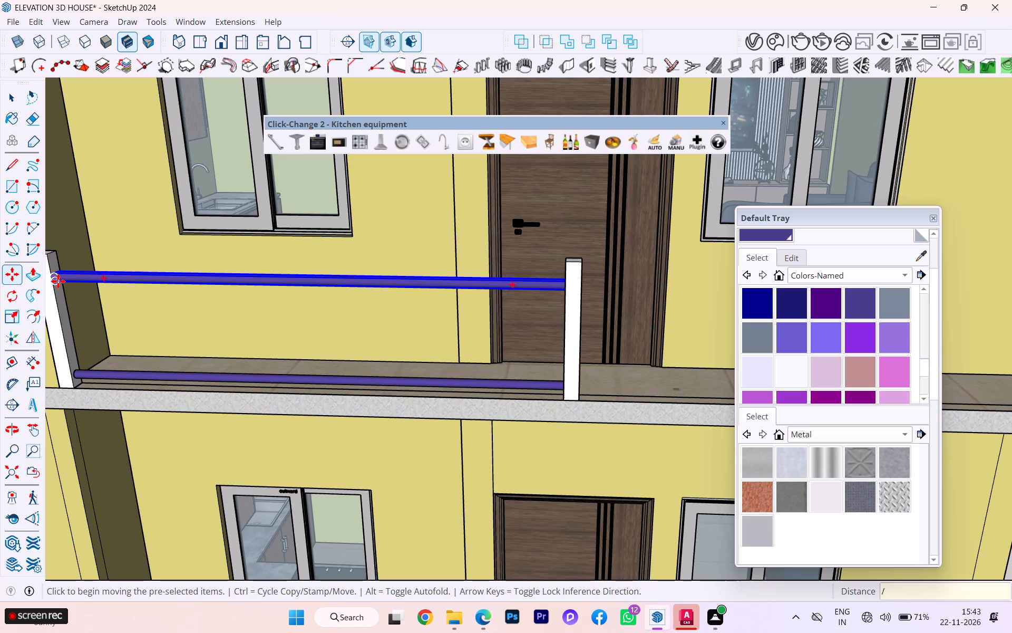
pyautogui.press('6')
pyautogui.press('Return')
# Divide the rail copy distance by 10 for a denser set of evenly spaced rails, and clear the selection.
pyautogui.press('BackSpace')
pyautogui.press('BackSpace')
pyautogui.press('BackSpace')
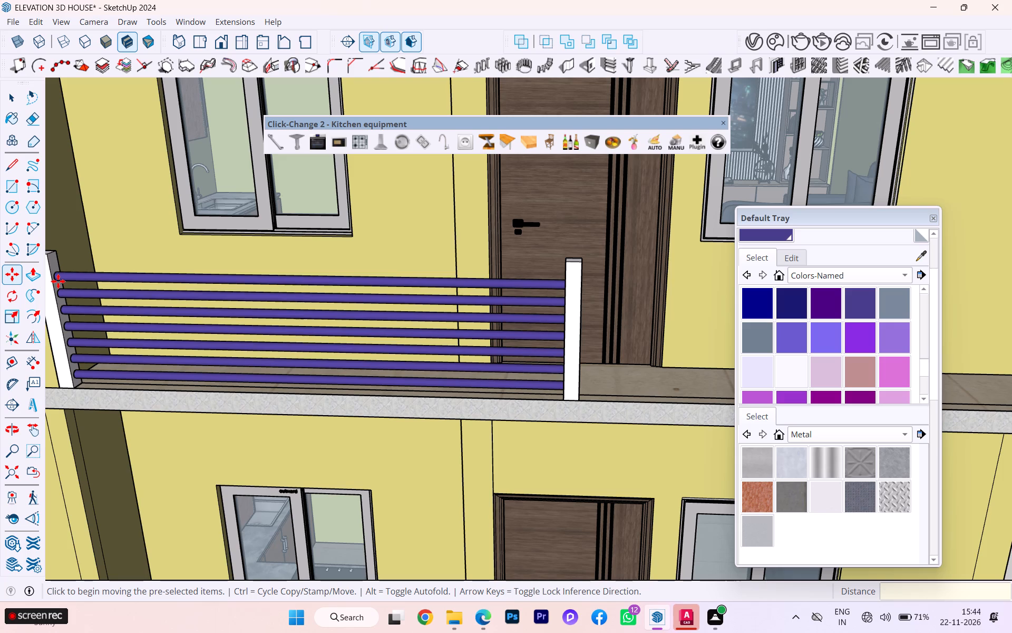
pyautogui.press('BackSpace')
pyautogui.press('/')
pyautogui.write('10')
pyautogui.press('Return')
pyautogui.scroll(-4, 261, 328)
pyautogui.scroll(1, 295, 323)
pyautogui.scroll(-1, 296, 323)
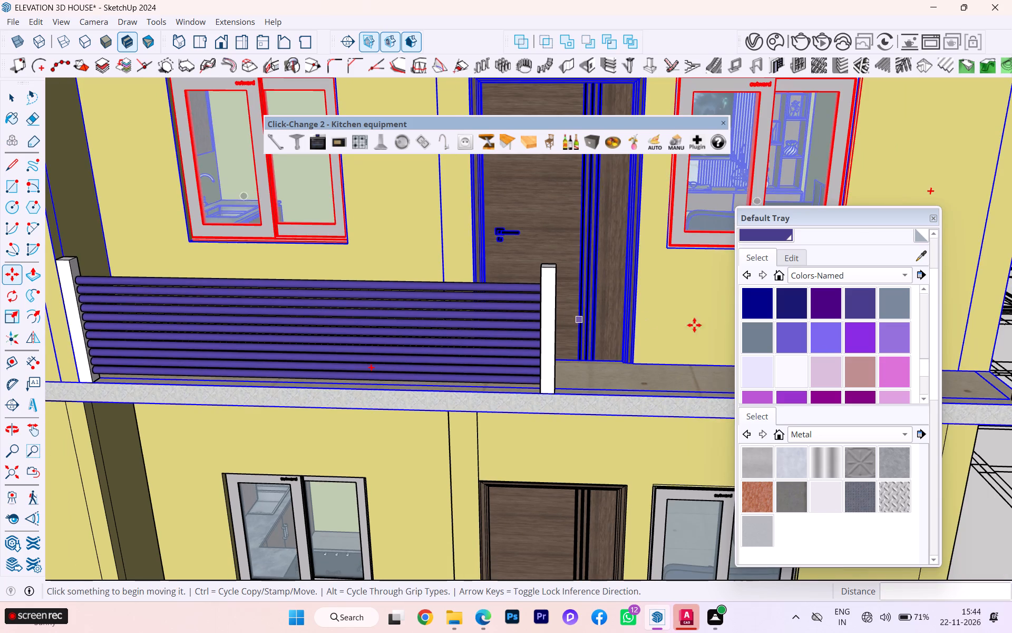
pyautogui.scroll(-1, 756, 412)
pyautogui.moveTo(615, 464); pyautogui.dragTo(596, 370, button='middle')
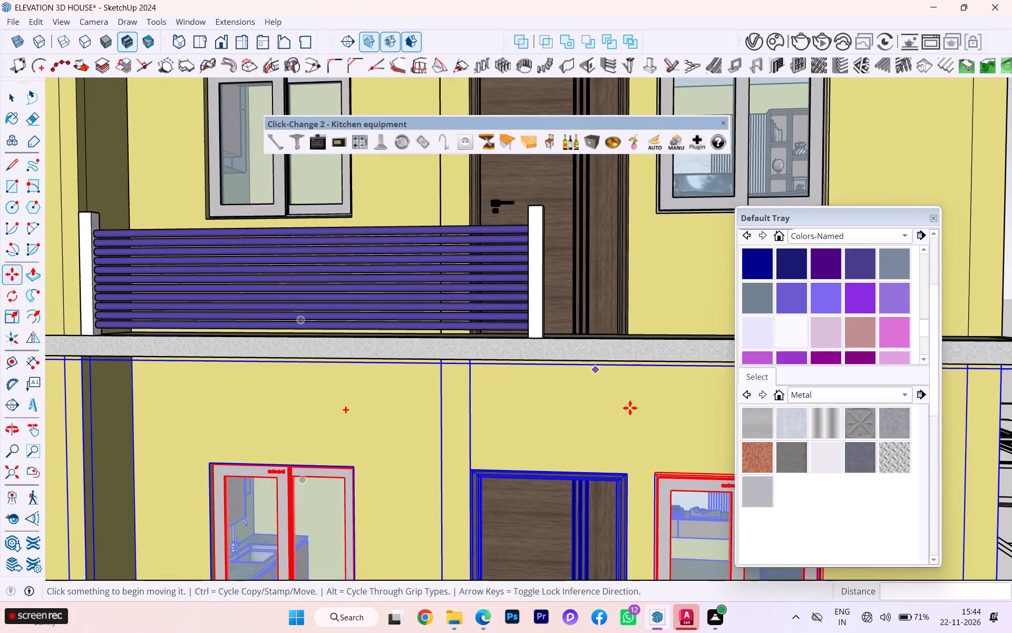
pyautogui.scroll(-10, 638, 414)
pyautogui.scroll(2, 674, 408)
pyautogui.scroll(-3, 674, 408)
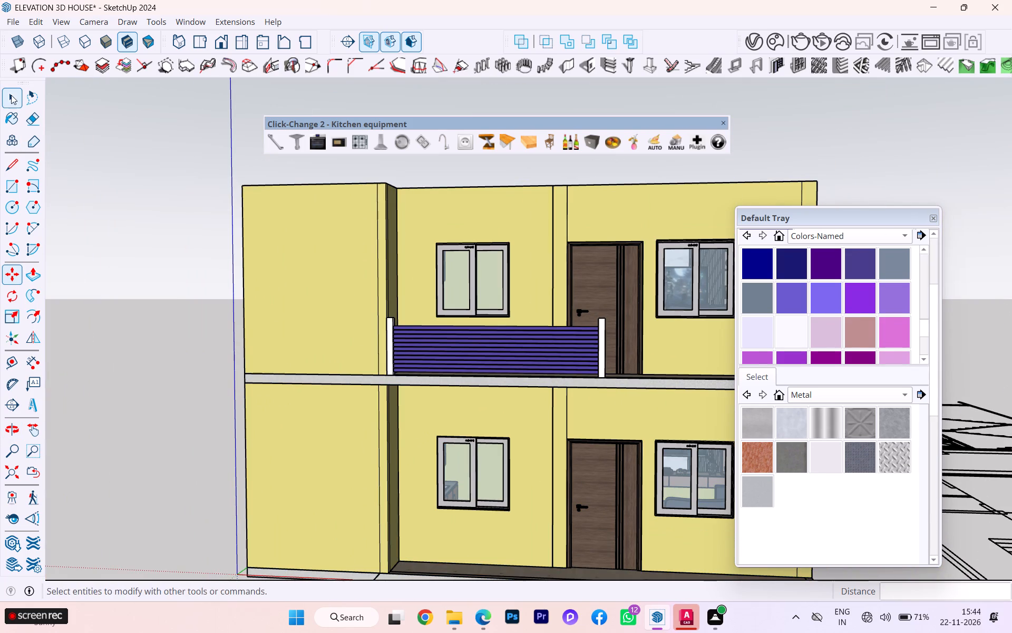
pyautogui.click(12, 95)
pyautogui.click(144, 206)
# Open the balcony post beside the upper door for editing and offset its top face outward about 1 1/4".
pyautogui.scroll(-1, 345, 324)
pyautogui.moveTo(342, 335); pyautogui.dragTo(359, 430, button='middle')
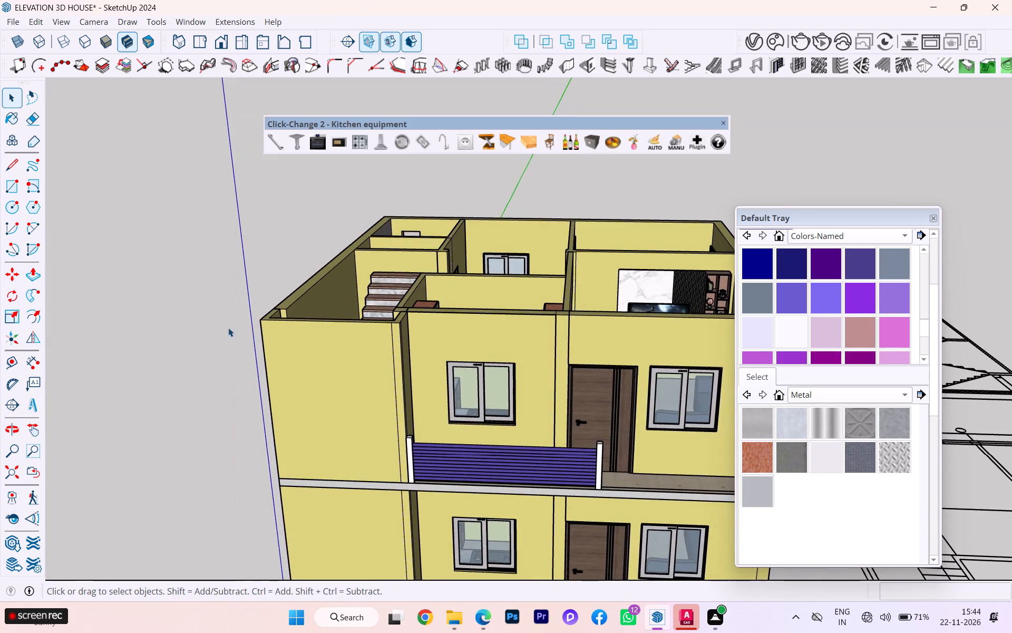
pyautogui.scroll(-2, 190, 300)
pyautogui.scroll(6, 452, 406)
pyautogui.scroll(5, 497, 406)
pyautogui.scroll(-1, 497, 405)
pyautogui.scroll(4, 497, 405)
pyautogui.moveTo(484, 403); pyautogui.dragTo(482, 426, button='middle')
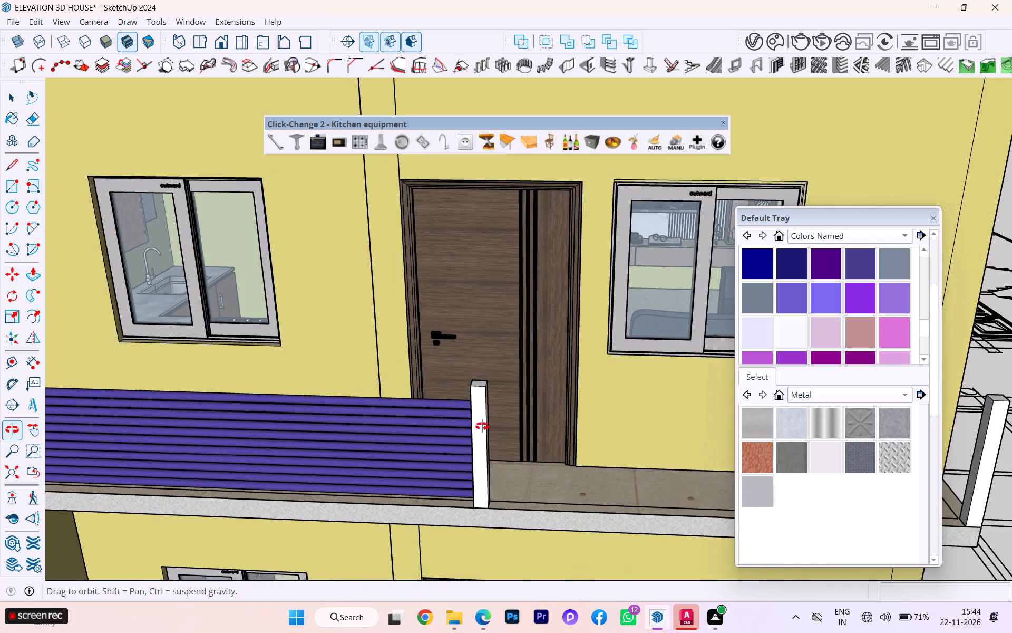
pyautogui.moveTo(482, 426); pyautogui.dragTo(492, 454, button='middle')
pyautogui.scroll(9, 453, 368)
pyautogui.click(507, 413)
pyautogui.doubleClick(505, 415)
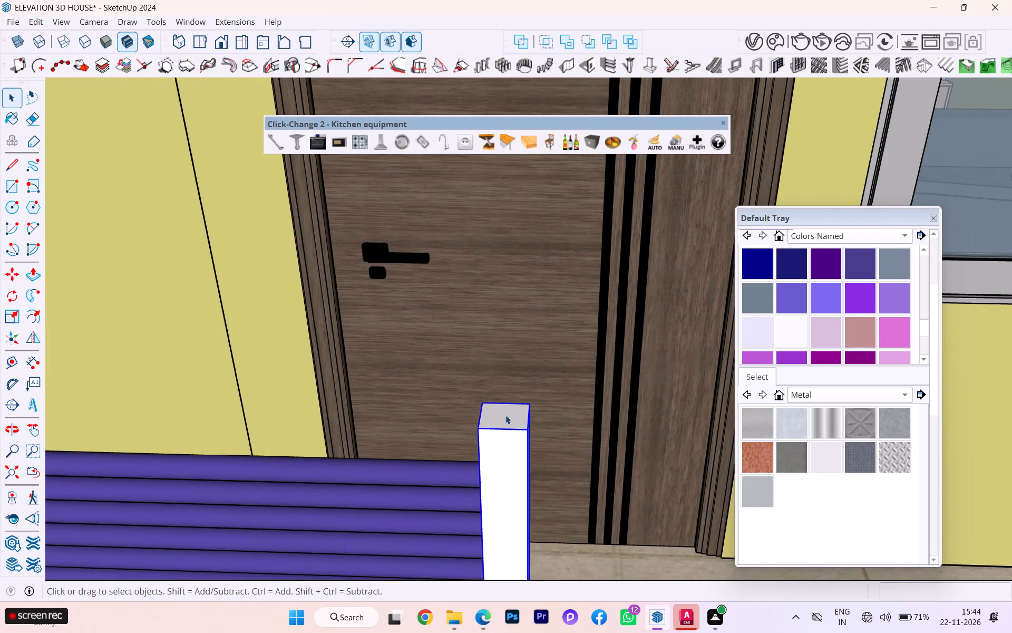
pyautogui.doubleClick(499, 416)
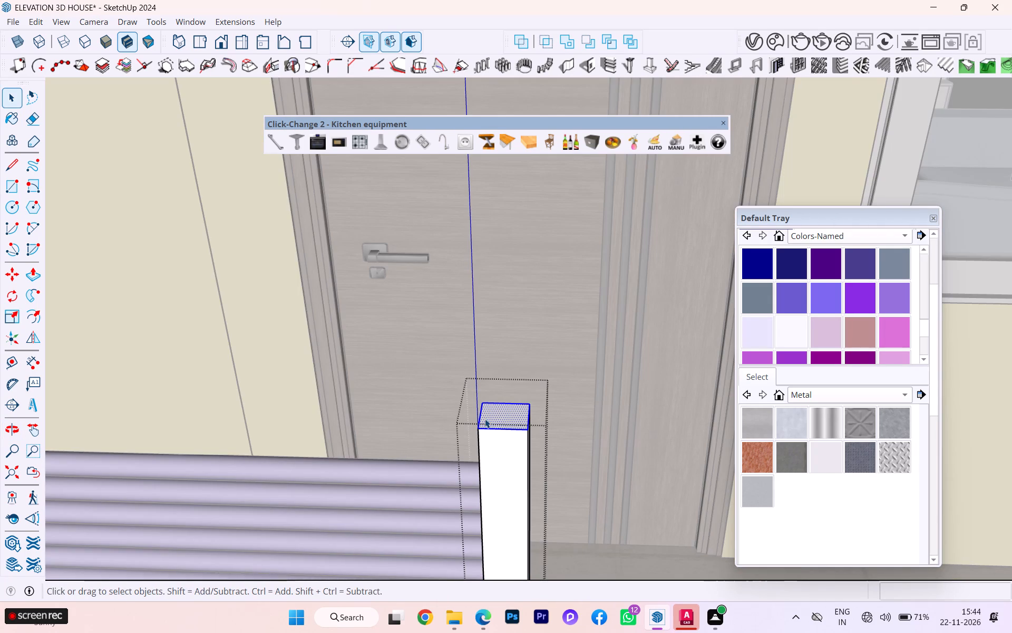
pyautogui.press('f')
pyautogui.click(480, 419)
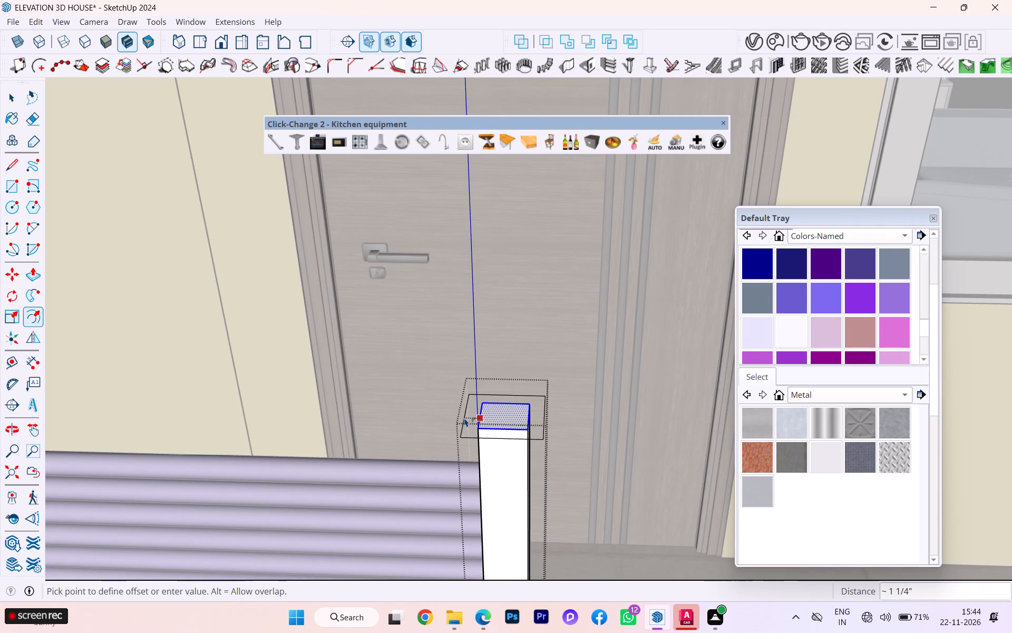
pyautogui.click(464, 418)
pyautogui.scroll(-2, 501, 411)
pyautogui.moveTo(502, 411); pyautogui.dragTo(501, 448, button='middle')
pyautogui.scroll(-1, 517, 430)
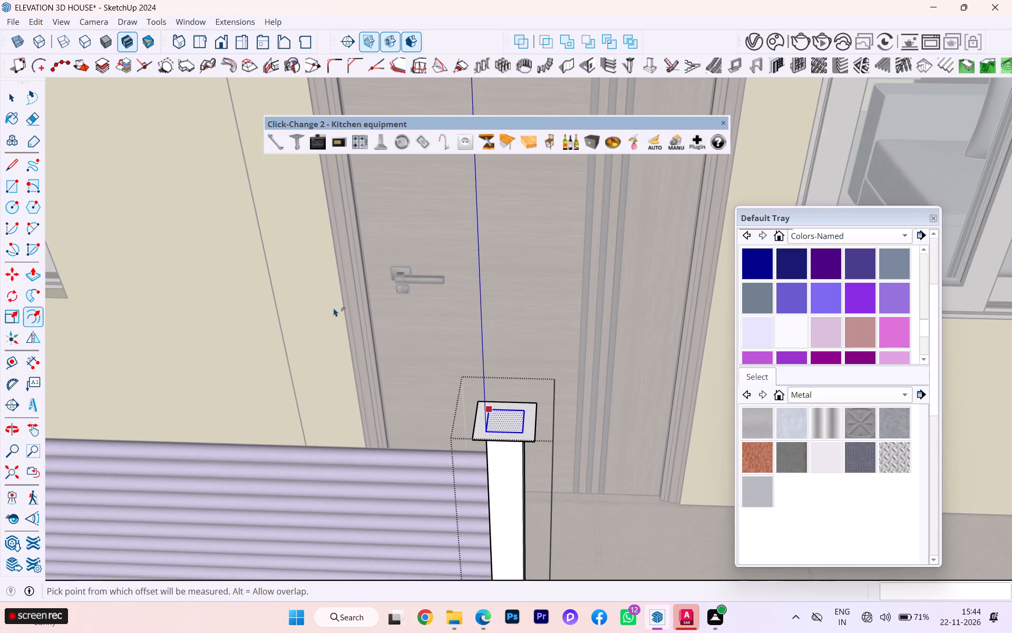
# Push/Pull the offset ring on the post top upward about 11/16" to form a projecting cap.
pyautogui.click(22, 105)
pyautogui.scroll(1, 454, 402)
pyautogui.scroll(-1, 456, 404)
pyautogui.scroll(3, 465, 413)
pyautogui.scroll(-2, 532, 447)
pyautogui.scroll(1, 532, 447)
pyautogui.scroll(-1, 532, 447)
pyautogui.scroll(1, 532, 447)
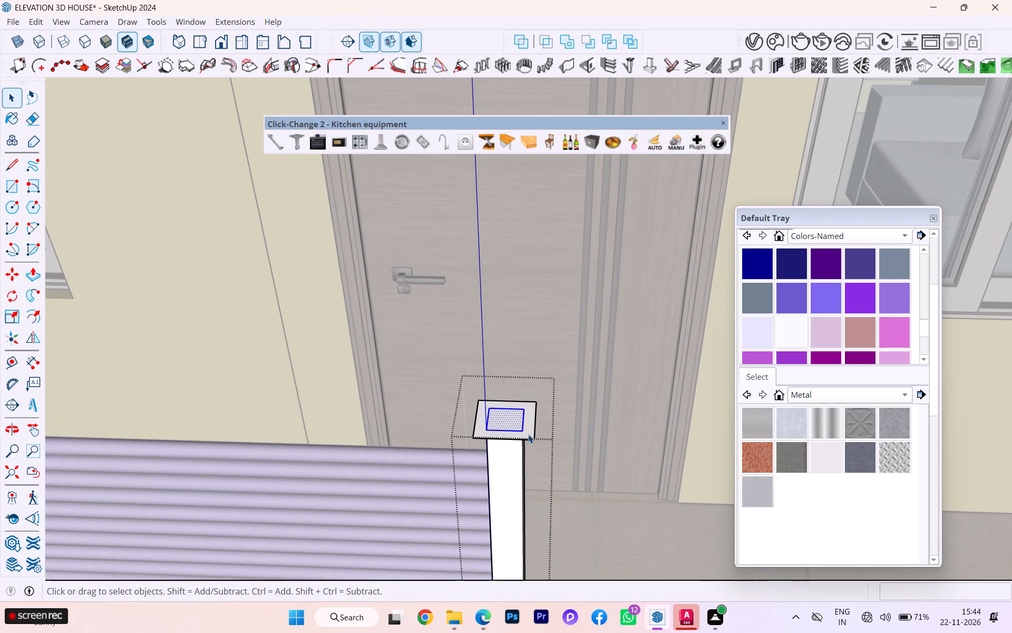
pyautogui.click(528, 434)
pyautogui.press('p')
pyautogui.click(528, 434)
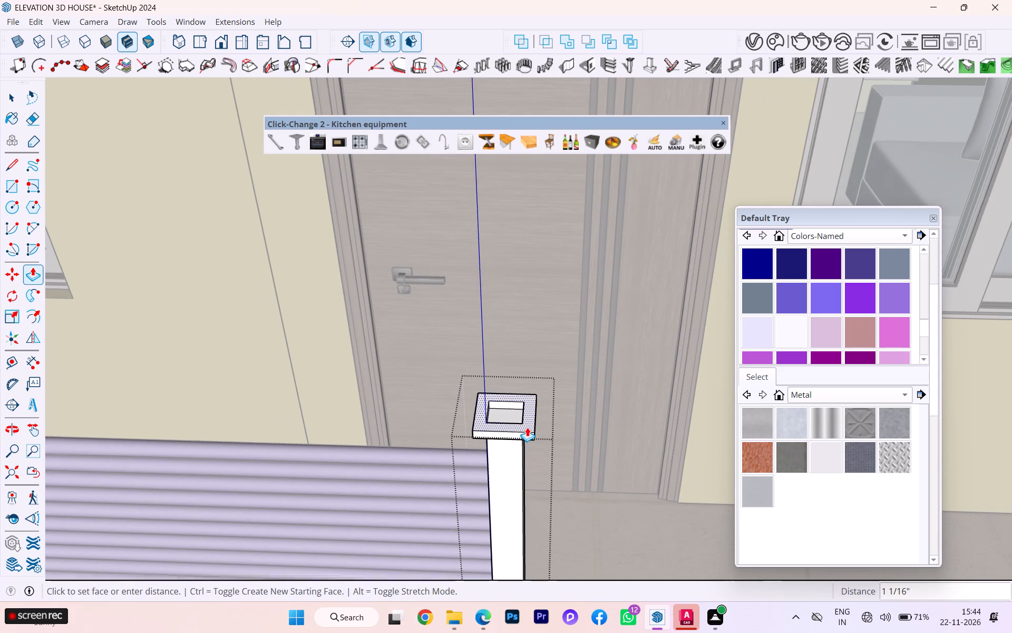
pyautogui.click(527, 429)
# Examine the new cap profile on the balcony posts from close up and across the house front.
pyautogui.scroll(-1, 525, 428)
pyautogui.moveTo(523, 424); pyautogui.dragTo(529, 368, button='middle')
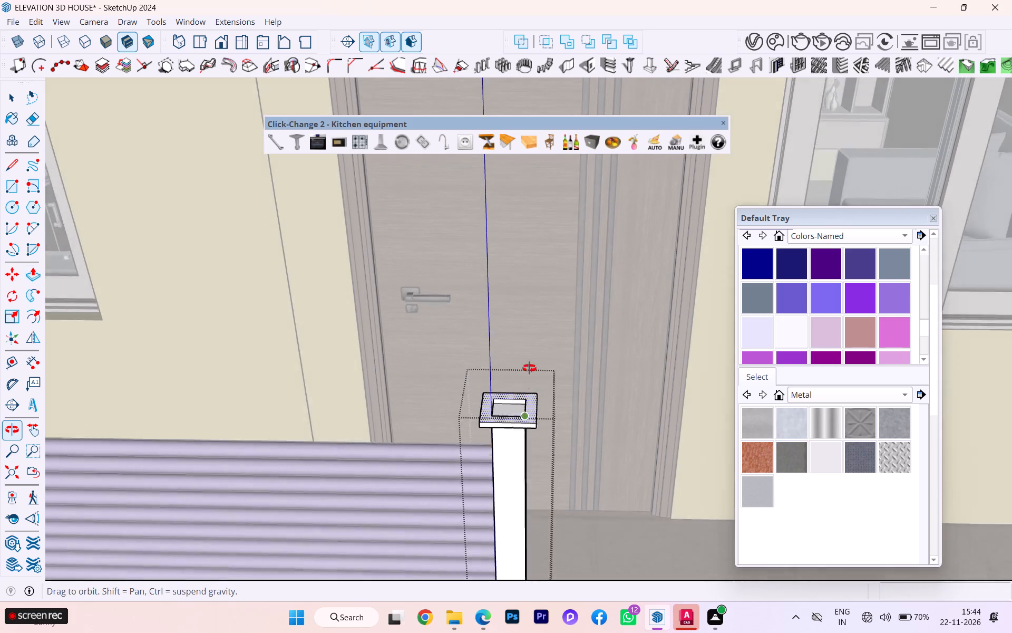
pyautogui.moveTo(529, 368); pyautogui.dragTo(530, 348, button='middle')
pyautogui.scroll(-2, 494, 321)
pyautogui.scroll(1, 494, 321)
pyautogui.scroll(-5, 493, 321)
pyautogui.scroll(1, 498, 329)
pyautogui.scroll(-3, 537, 328)
pyautogui.scroll(1, 543, 331)
pyautogui.scroll(-2, 543, 331)
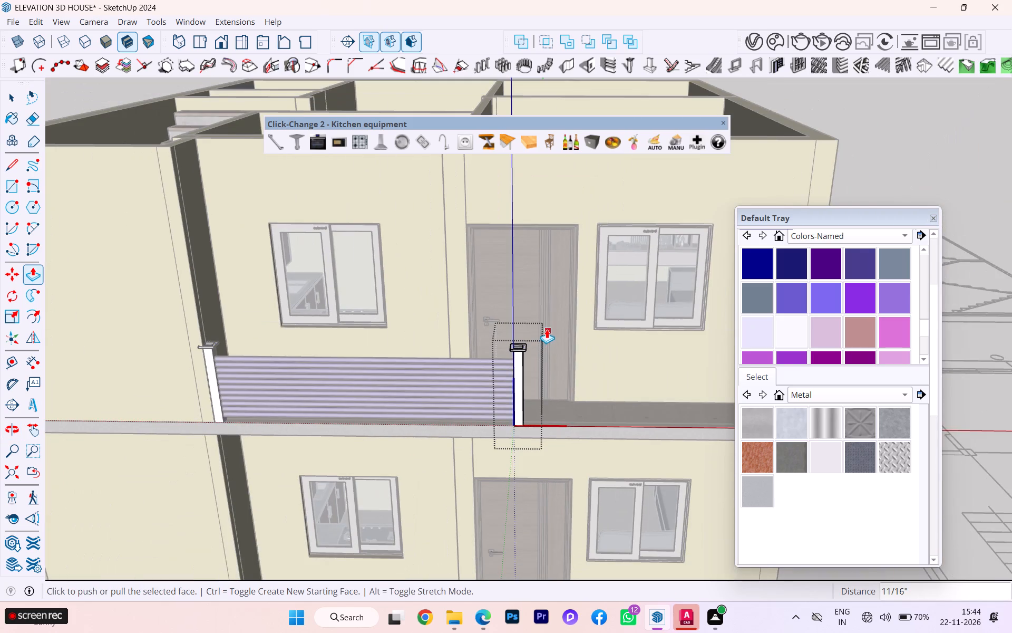
# Finish editing the balcony post group and return to the whole house model.
pyautogui.moveTo(559, 314); pyautogui.dragTo(567, 306, button='middle')
pyautogui.scroll(-3, 473, 295)
pyautogui.scroll(-1, 531, 296)
pyautogui.scroll(1, 531, 296)
pyautogui.scroll(-1, 531, 296)
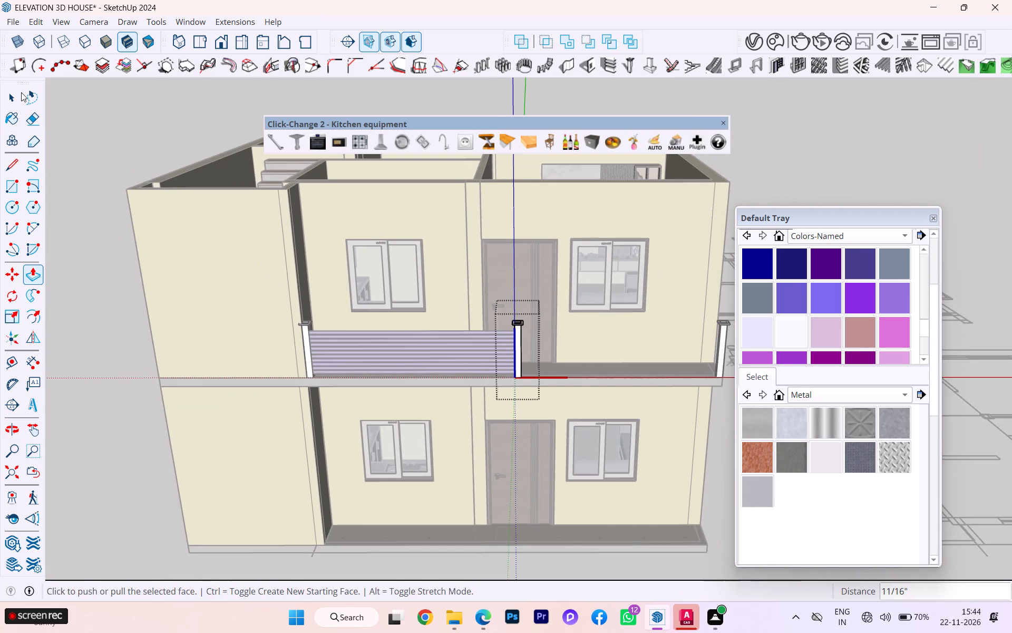
pyautogui.click(10, 96)
pyautogui.click(74, 125)
# Examine how the purple balcony rails meet the posts at both ends from close up.
pyautogui.scroll(2, 360, 309)
pyautogui.scroll(-2, 372, 315)
pyautogui.scroll(2, 383, 322)
pyautogui.scroll(2, 495, 339)
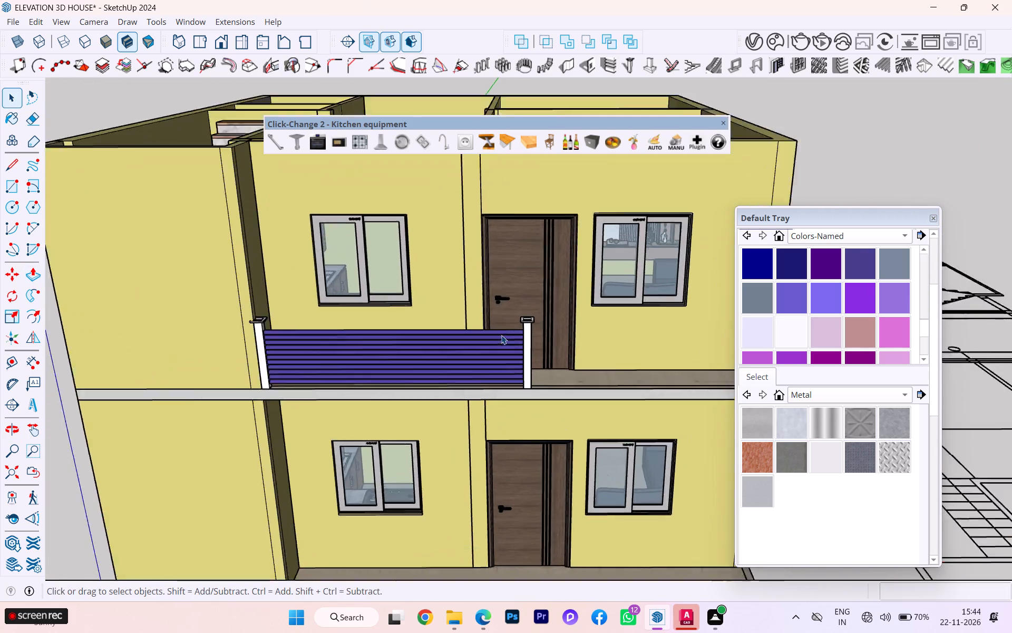
pyautogui.scroll(4, 501, 335)
pyautogui.scroll(5, 577, 314)
pyautogui.scroll(-1, 577, 314)
pyautogui.scroll(2, 577, 314)
pyautogui.scroll(-1, 574, 315)
pyautogui.scroll(4, 574, 315)
pyautogui.moveTo(558, 313); pyautogui.dragTo(246, 245, button='middle')
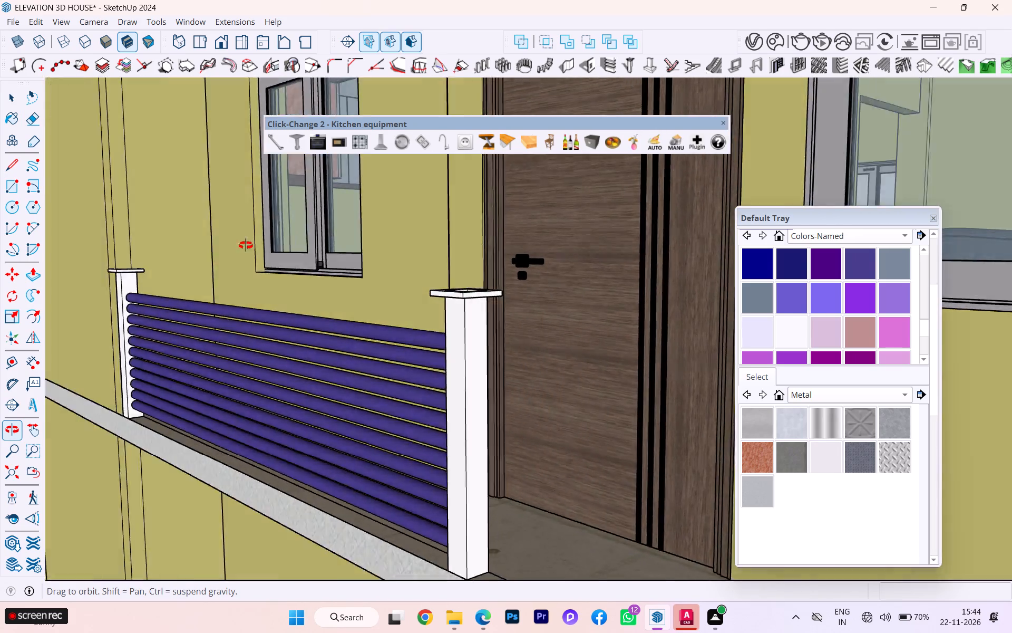
pyautogui.moveTo(246, 245); pyautogui.dragTo(581, 186, button='middle')
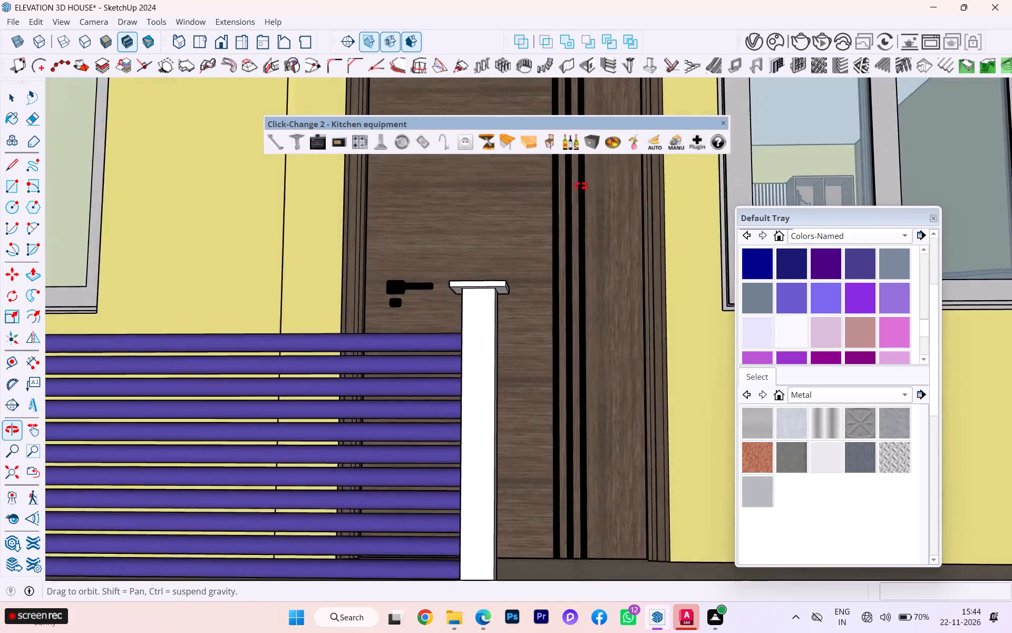
pyautogui.moveTo(581, 186); pyautogui.dragTo(611, 228, button='middle')
pyautogui.scroll(-3, 566, 250)
pyautogui.scroll(-6, 492, 267)
pyautogui.scroll(-3, 367, 281)
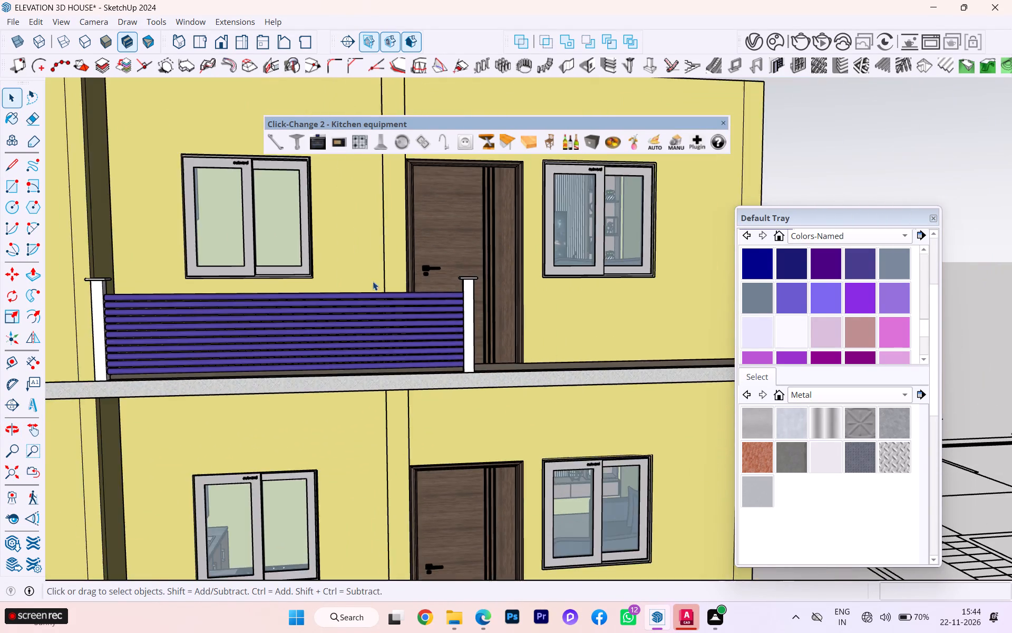
pyautogui.scroll(1, 469, 289)
pyautogui.scroll(-4, 469, 289)
pyautogui.scroll(3, 260, 300)
pyautogui.moveTo(197, 318); pyautogui.dragTo(269, 418, button='middle')
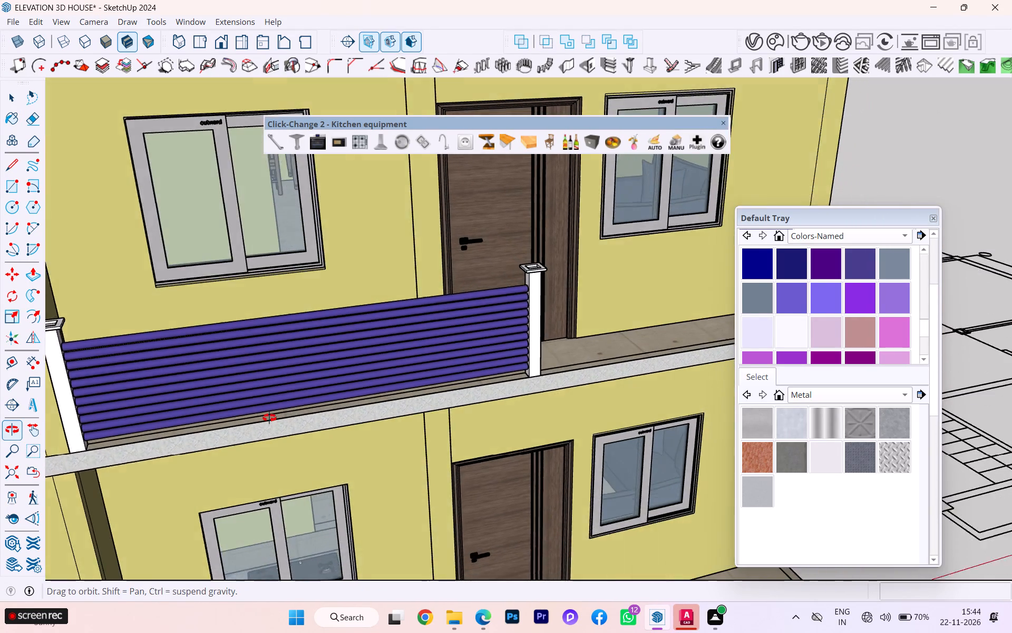
pyautogui.moveTo(269, 418); pyautogui.dragTo(273, 417, button='middle')
pyautogui.scroll(-4, 418, 265)
pyautogui.scroll(4, 57, 305)
pyautogui.scroll(4, 227, 398)
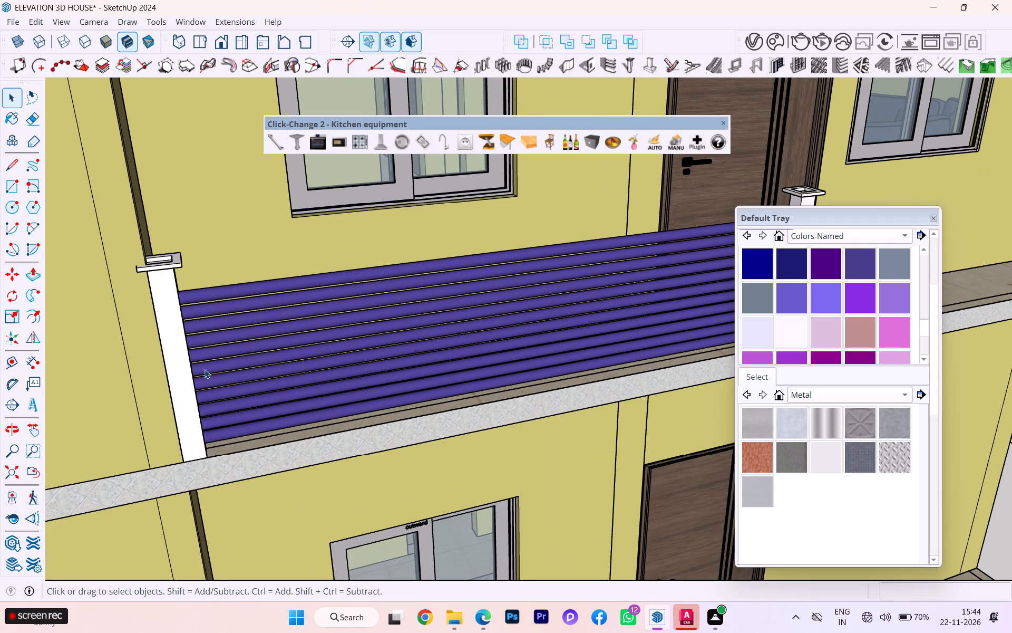
pyautogui.moveTo(227, 372); pyautogui.dragTo(310, 367, button='middle')
pyautogui.scroll(3, 196, 337)
pyautogui.scroll(-1, 198, 333)
pyautogui.scroll(1, 199, 333)
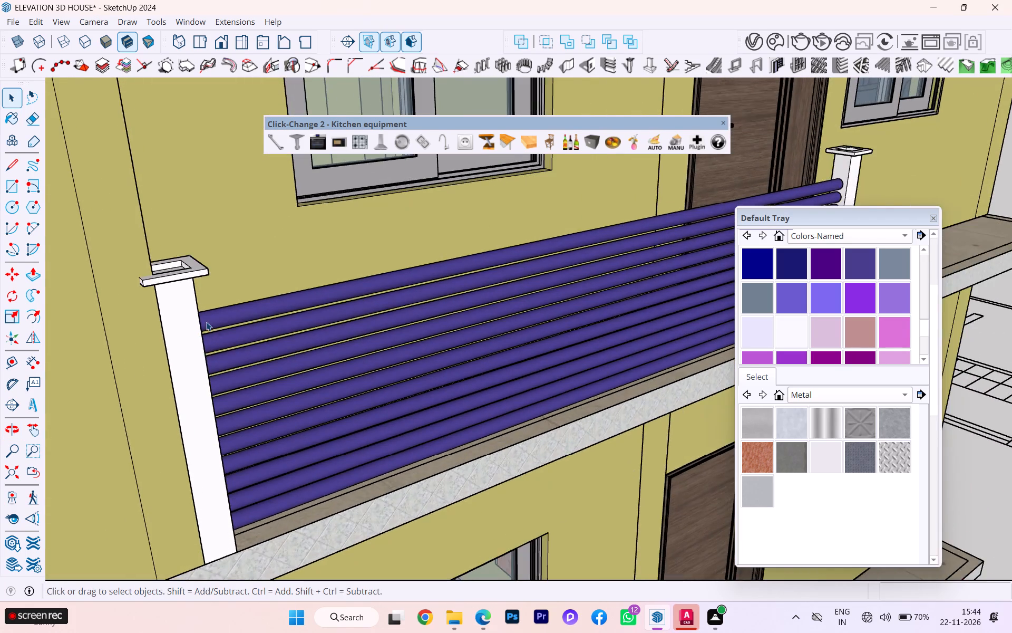
# Open the top balcony rail for editing and Push/Pull its end face at the wall-side post inward about 1 1/2".
pyautogui.scroll(5, 204, 321)
pyautogui.click(209, 314)
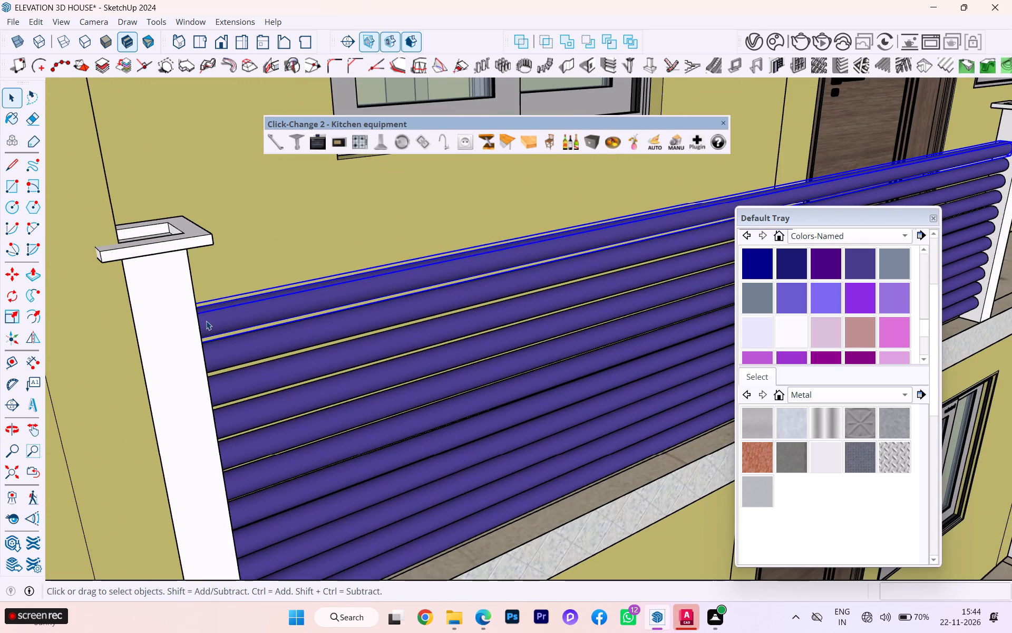
pyautogui.press('h')
pyautogui.doubleClick(206, 321)
pyautogui.doubleClick(202, 321)
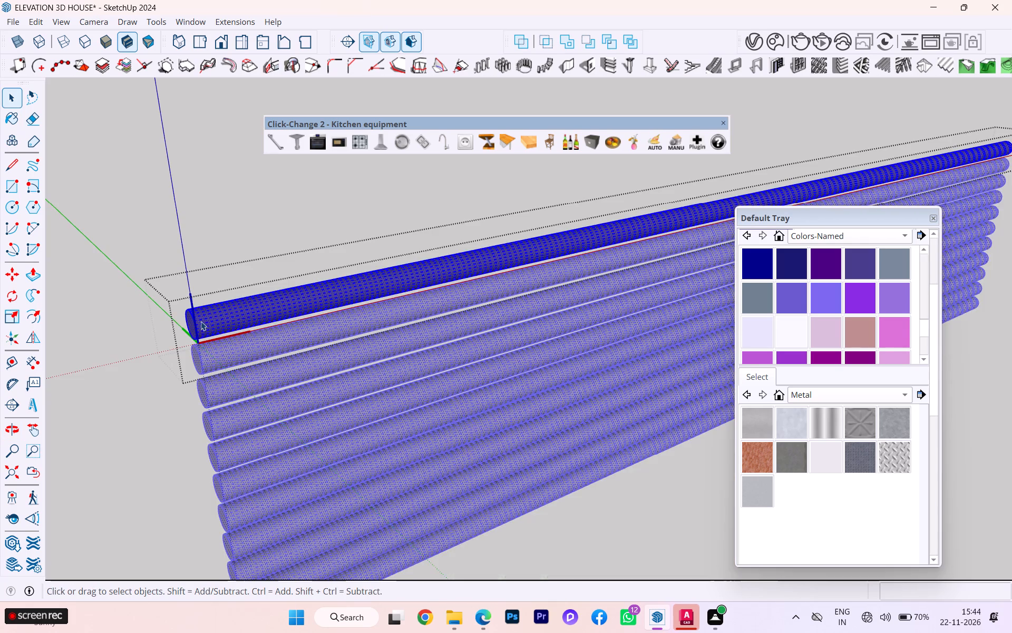
pyautogui.scroll(1, 196, 325)
pyautogui.scroll(-1, 196, 325)
pyautogui.scroll(2, 196, 325)
pyautogui.scroll(-1, 196, 325)
pyautogui.scroll(1, 196, 325)
pyautogui.scroll(-3, 183, 334)
pyautogui.scroll(4, 183, 334)
pyautogui.click(194, 326)
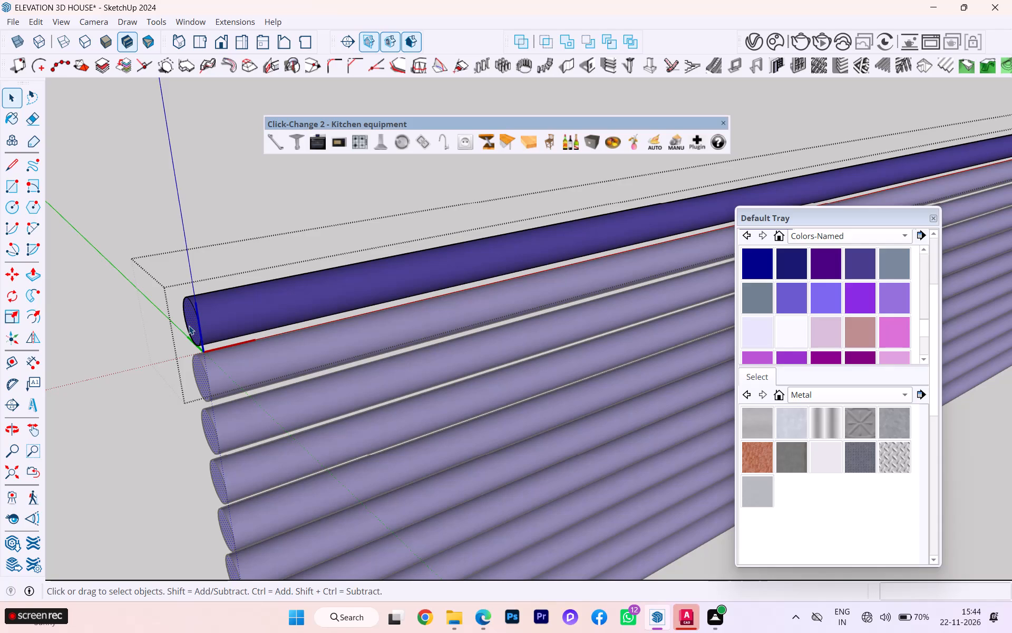
pyautogui.press('p')
pyautogui.click(189, 325)
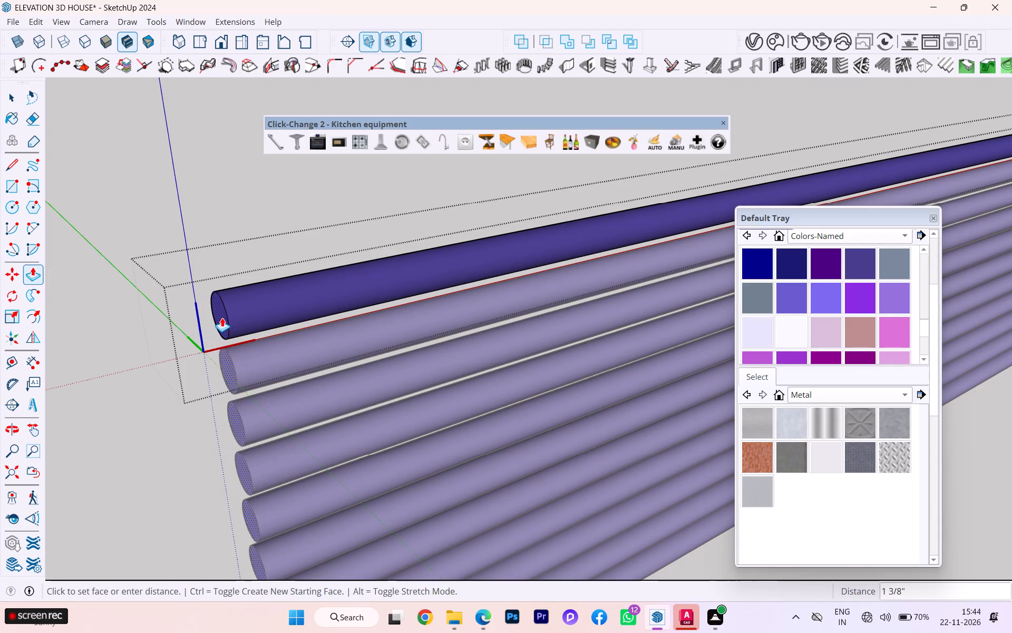
pyautogui.click(223, 317)
pyautogui.scroll(-6, 293, 311)
pyautogui.moveTo(281, 333); pyautogui.dragTo(119, 326, button='middle')
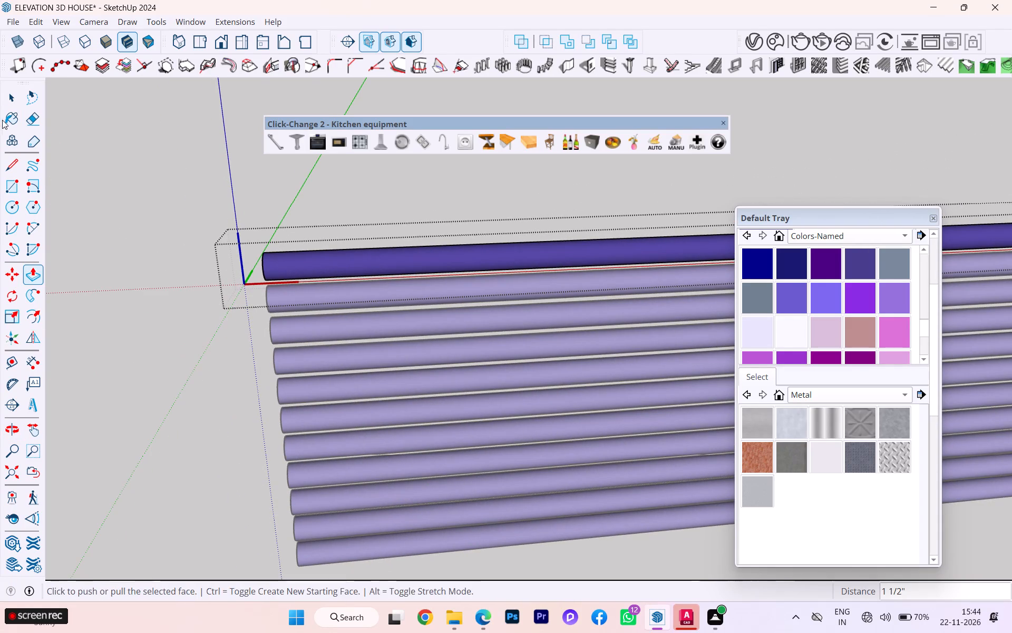
pyautogui.click(12, 95)
pyautogui.click(159, 223)
# Move the wall-side balcony post about 1 1/2" along the slab edge toward the shortened rail ends.
pyautogui.scroll(-1, 196, 270)
pyautogui.scroll(2, 206, 280)
pyautogui.click(223, 301)
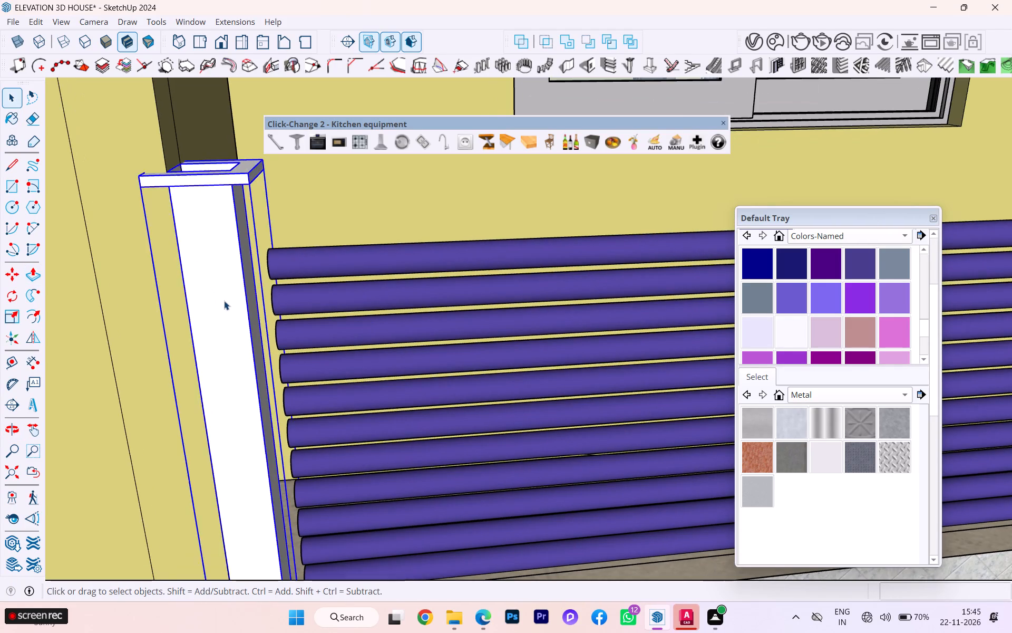
pyautogui.scroll(-2, 228, 302)
pyautogui.scroll(1, 230, 302)
pyautogui.scroll(-2, 230, 302)
pyautogui.scroll(-2, 231, 467)
pyautogui.scroll(4, 271, 573)
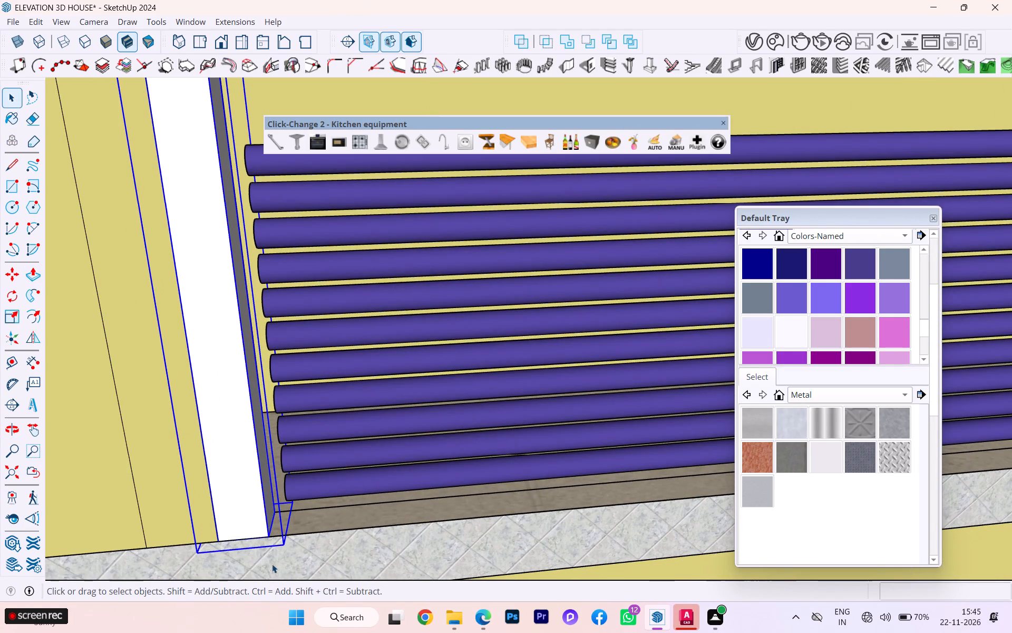
pyautogui.press('m')
pyautogui.press('Return')
pyautogui.scroll(3, 269, 548)
pyautogui.scroll(-1, 269, 548)
pyautogui.scroll(4, 269, 548)
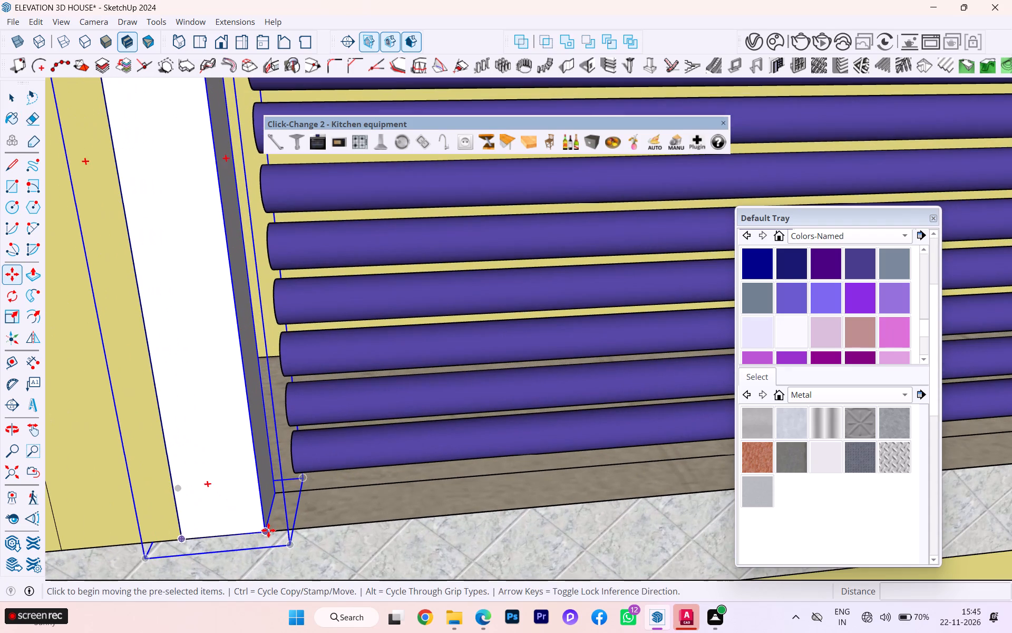
pyautogui.click(267, 530)
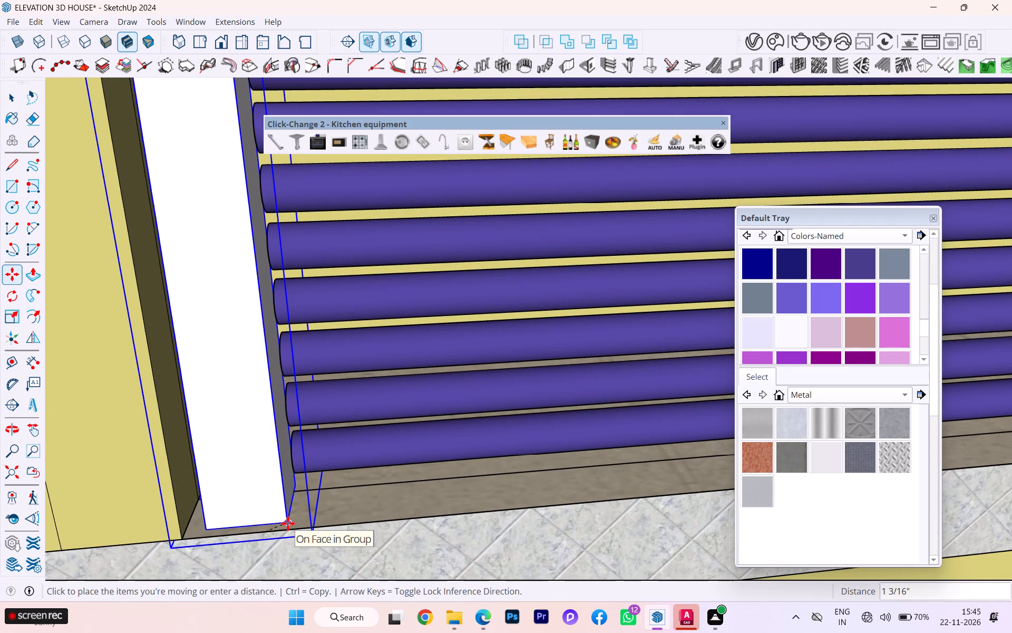
pyautogui.scroll(-2, 286, 526)
pyautogui.scroll(7, 286, 526)
pyautogui.scroll(-4, 287, 527)
pyautogui.scroll(1, 287, 527)
pyautogui.scroll(-3, 287, 527)
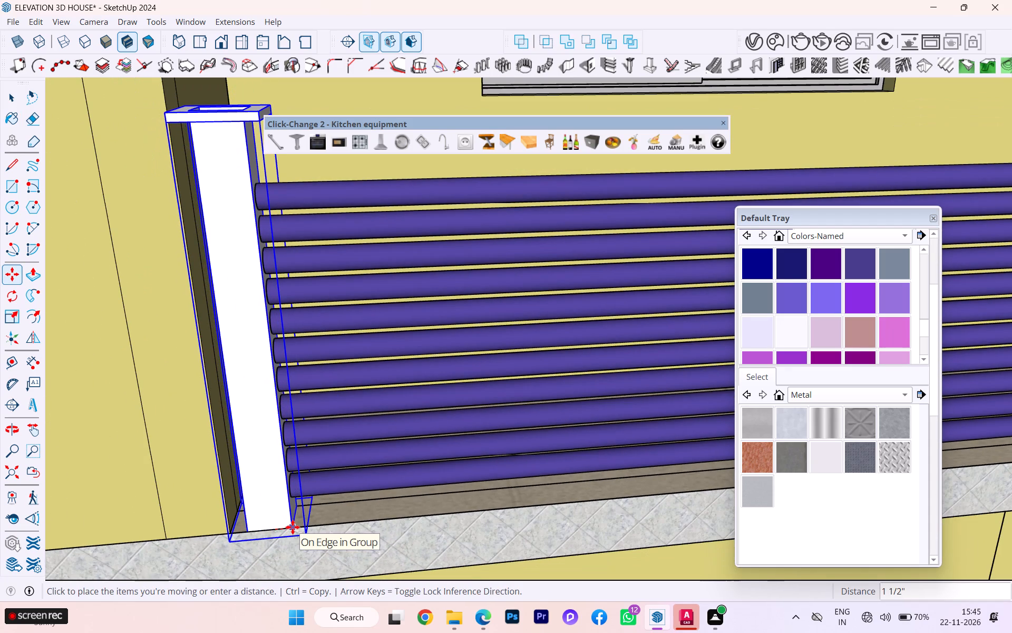
pyautogui.click(293, 527)
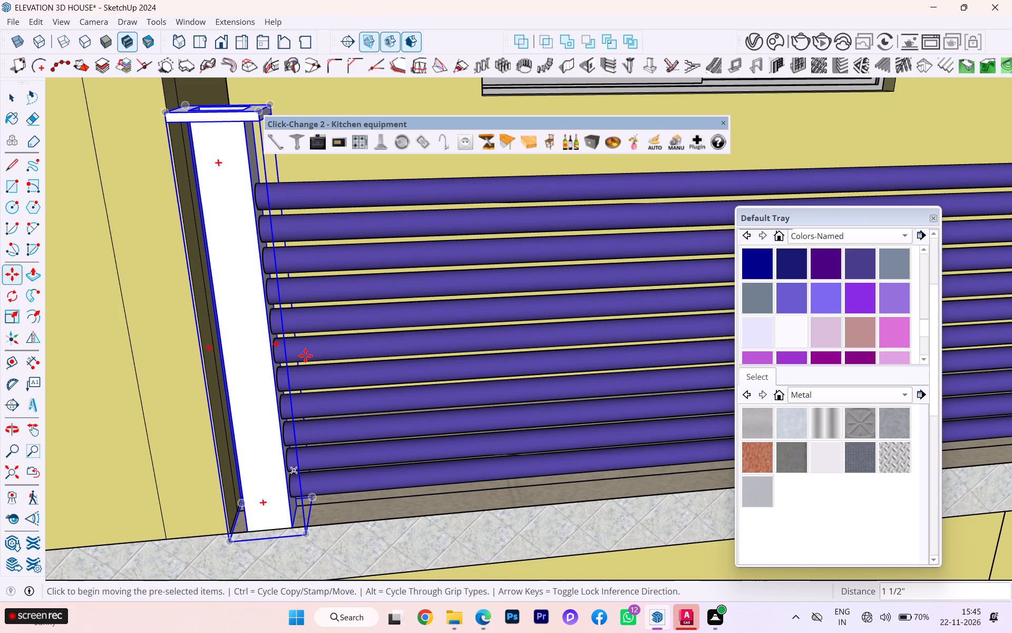
# Examine the balcony posts and the open stretch between the door post and the outer corner post.
pyautogui.scroll(1, 306, 352)
pyautogui.scroll(-1, 306, 352)
pyautogui.scroll(7, 306, 352)
pyautogui.scroll(-1, 296, 354)
pyautogui.moveTo(287, 358); pyautogui.dragTo(171, 418, button='middle')
pyautogui.scroll(-4, 225, 418)
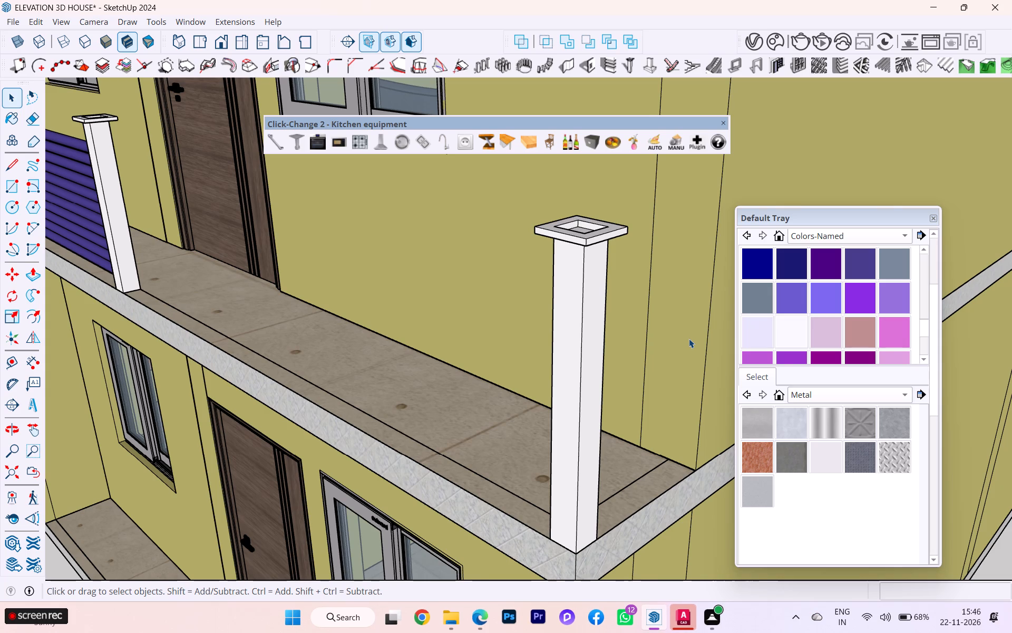
pyautogui.scroll(-6, 689, 340)
pyautogui.scroll(1, 687, 346)
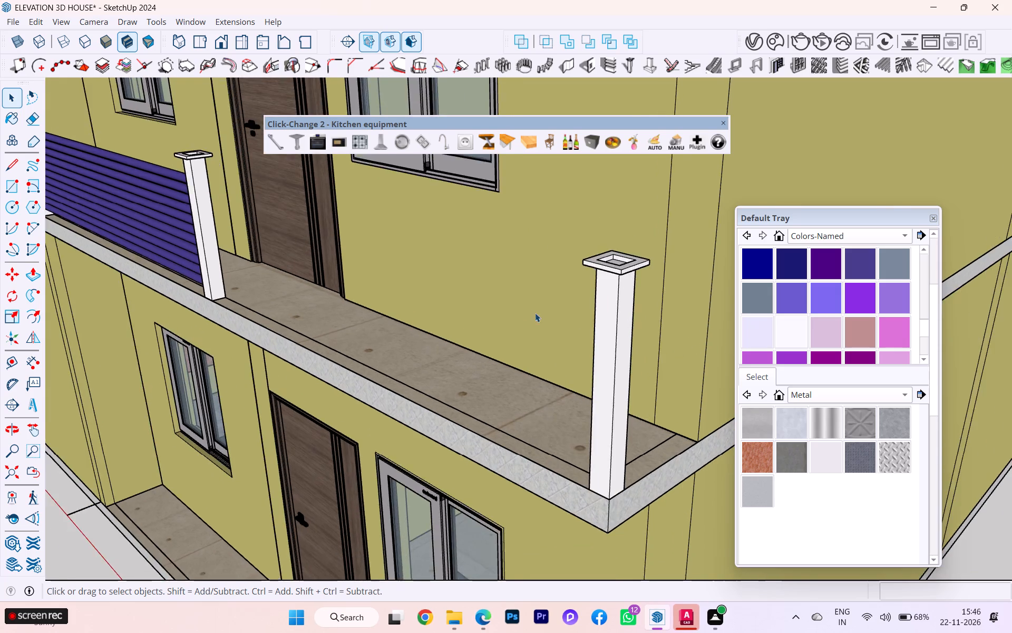
pyautogui.scroll(-2, 521, 305)
pyautogui.scroll(1, 535, 310)
pyautogui.scroll(-1, 434, 323)
pyautogui.moveTo(586, 328); pyautogui.dragTo(723, 319, button='middle')
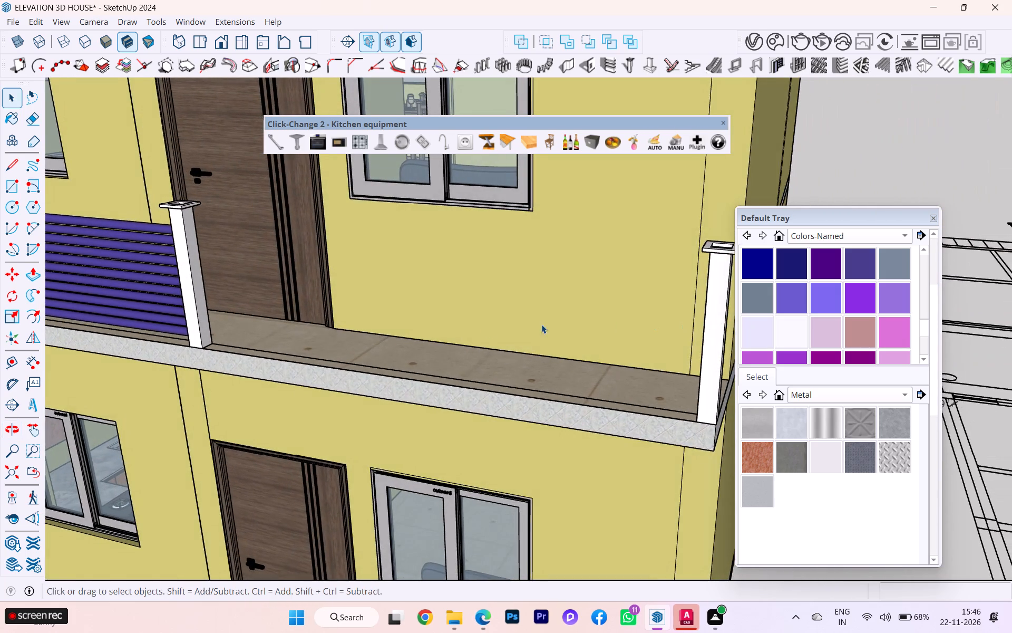
pyautogui.scroll(-2, 501, 327)
pyautogui.scroll(-1, 424, 328)
pyautogui.moveTo(463, 328); pyautogui.dragTo(586, 308, button='middle')
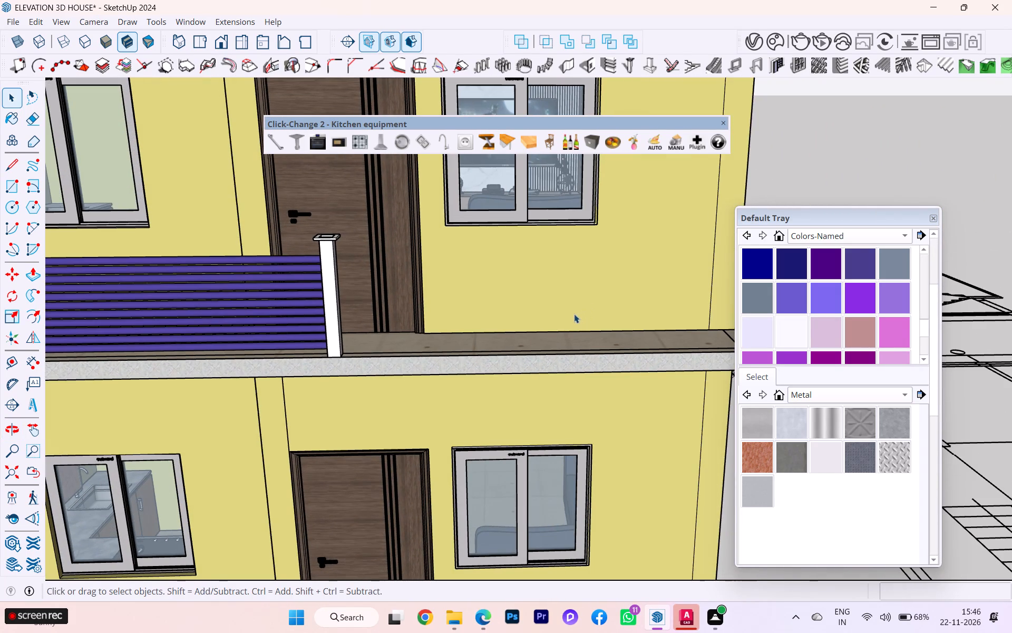
pyautogui.scroll(-2, 495, 321)
pyautogui.scroll(1, 520, 320)
pyautogui.scroll(-7, 520, 320)
pyautogui.scroll(2, 490, 323)
pyautogui.scroll(-1, 490, 323)
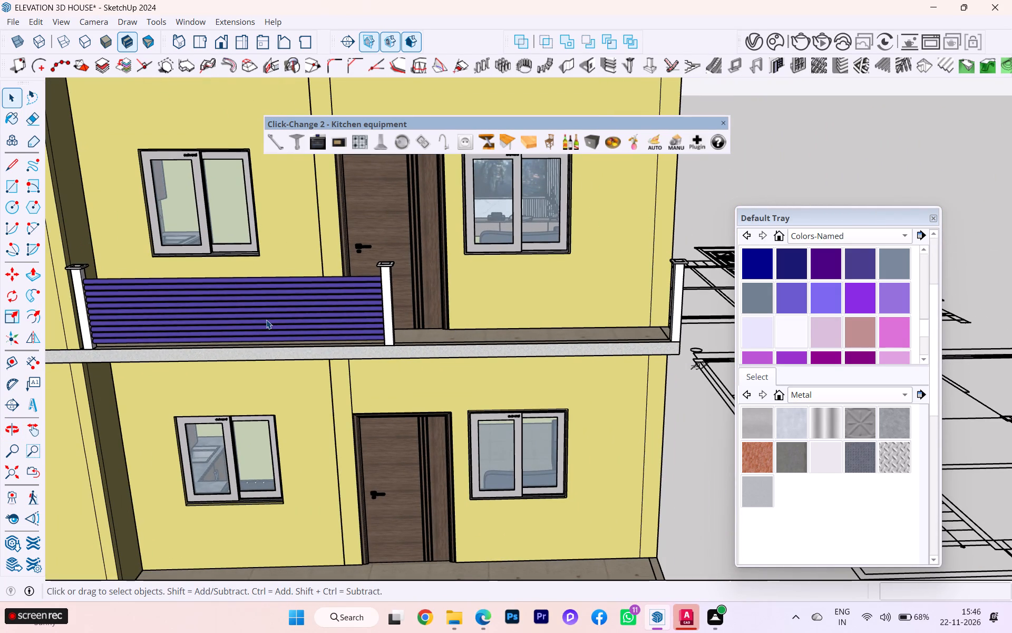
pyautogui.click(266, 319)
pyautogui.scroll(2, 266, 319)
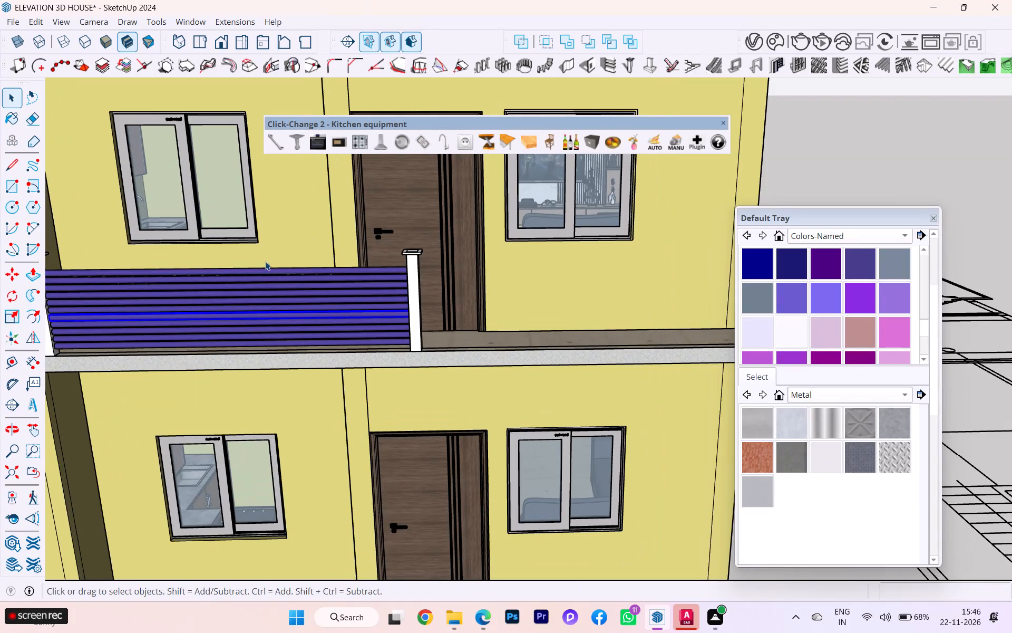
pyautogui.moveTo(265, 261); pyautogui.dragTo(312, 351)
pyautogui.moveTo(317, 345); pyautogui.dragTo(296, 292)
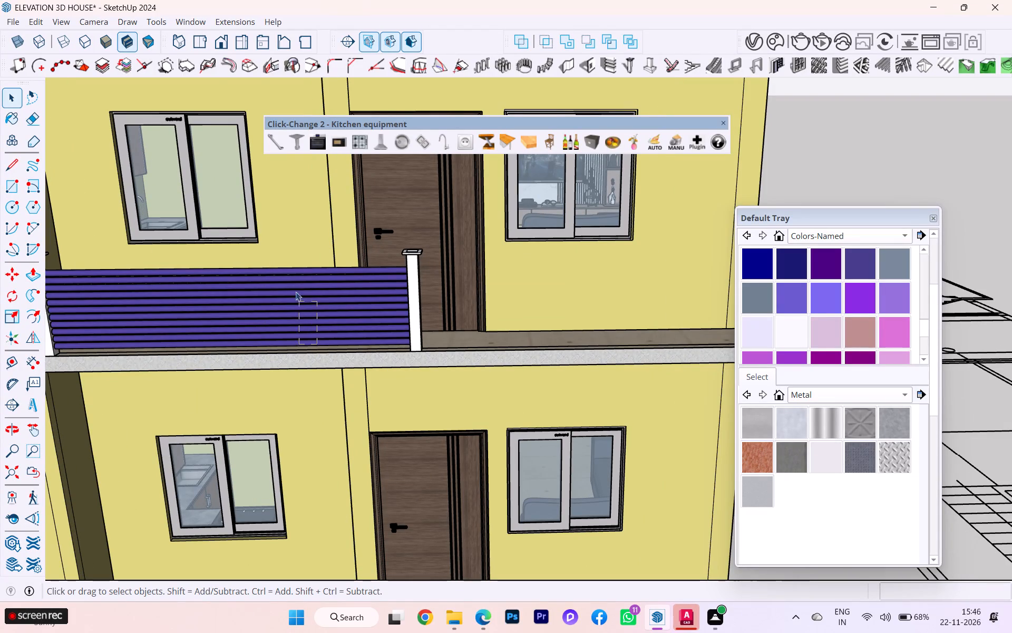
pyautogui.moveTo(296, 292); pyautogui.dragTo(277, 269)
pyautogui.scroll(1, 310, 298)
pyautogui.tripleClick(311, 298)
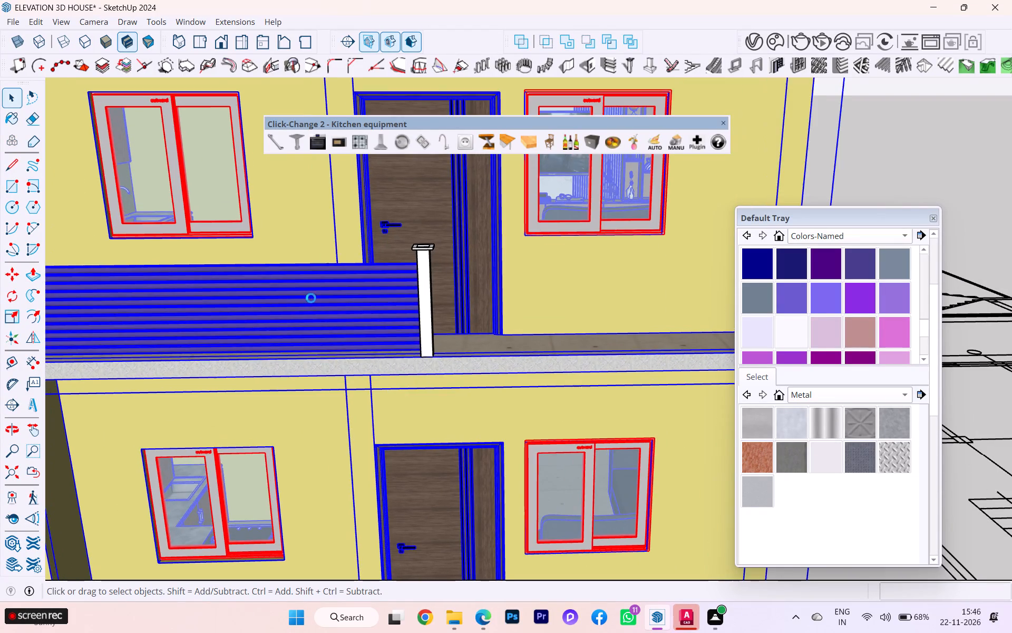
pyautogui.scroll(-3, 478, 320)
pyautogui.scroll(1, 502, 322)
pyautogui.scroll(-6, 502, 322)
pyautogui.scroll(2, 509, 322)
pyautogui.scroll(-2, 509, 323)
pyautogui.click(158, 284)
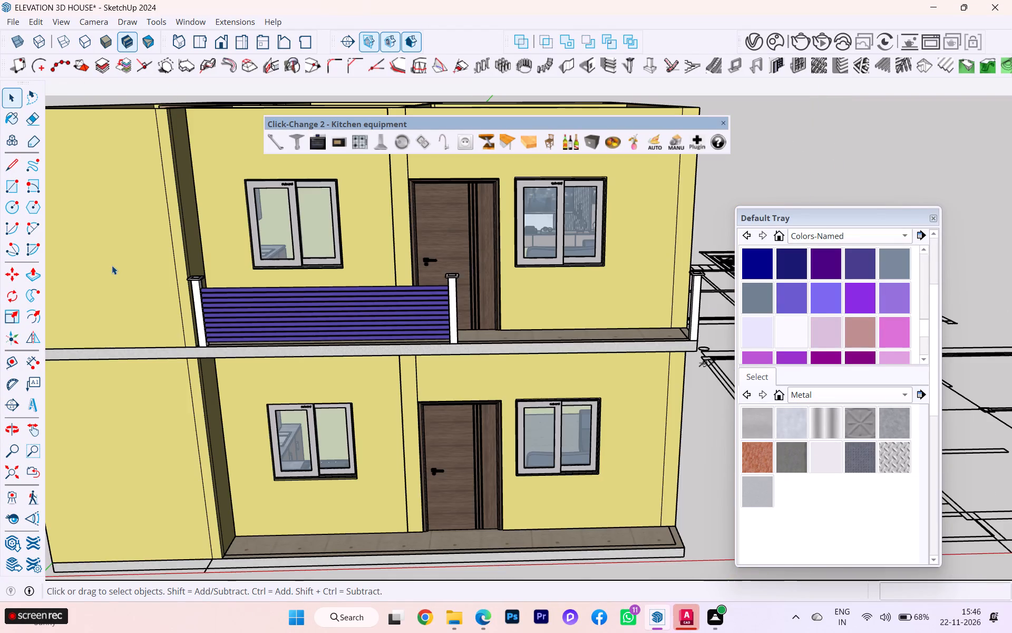
# Select all eleven purple rails between the two balcony posts and make them into one group.
pyautogui.scroll(-2, 254, 286)
pyautogui.scroll(4, 295, 294)
pyautogui.scroll(-1, 324, 300)
pyautogui.scroll(8, 291, 295)
pyautogui.keyDown('ctrl'); pyautogui.click(290, 286); pyautogui.keyUp('ctrl')
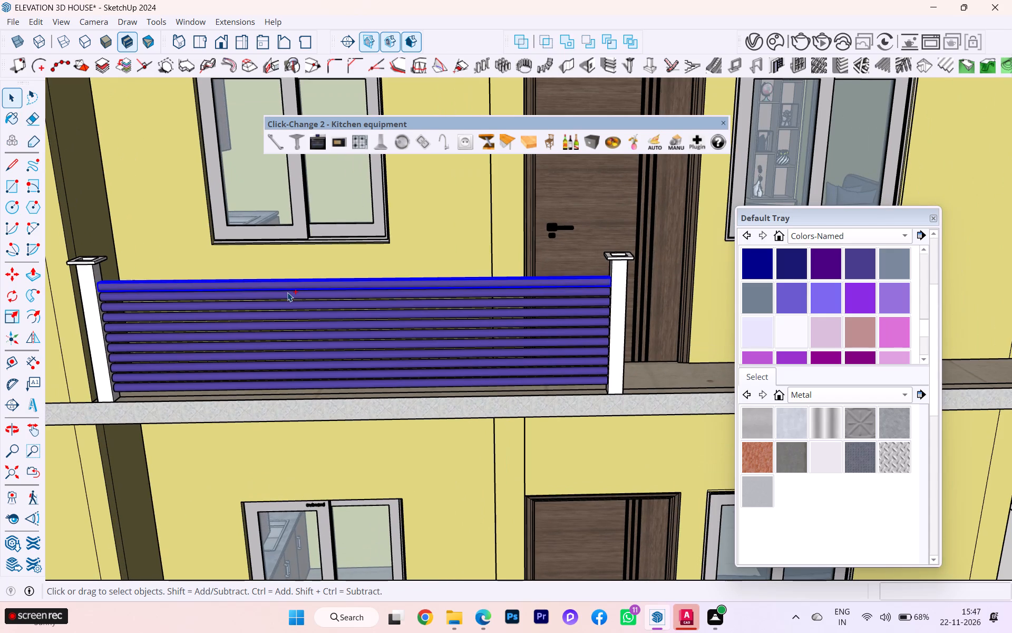
pyautogui.keyDown('ctrl'); pyautogui.click(287, 292); pyautogui.keyUp('ctrl')
pyautogui.keyDown('ctrl'); pyautogui.click(283, 305); pyautogui.keyUp('ctrl')
pyautogui.keyDown('ctrl'); pyautogui.click(279, 320); pyautogui.keyUp('ctrl')
pyautogui.keyDown('ctrl'); pyautogui.click(279, 328); pyautogui.keyUp('ctrl')
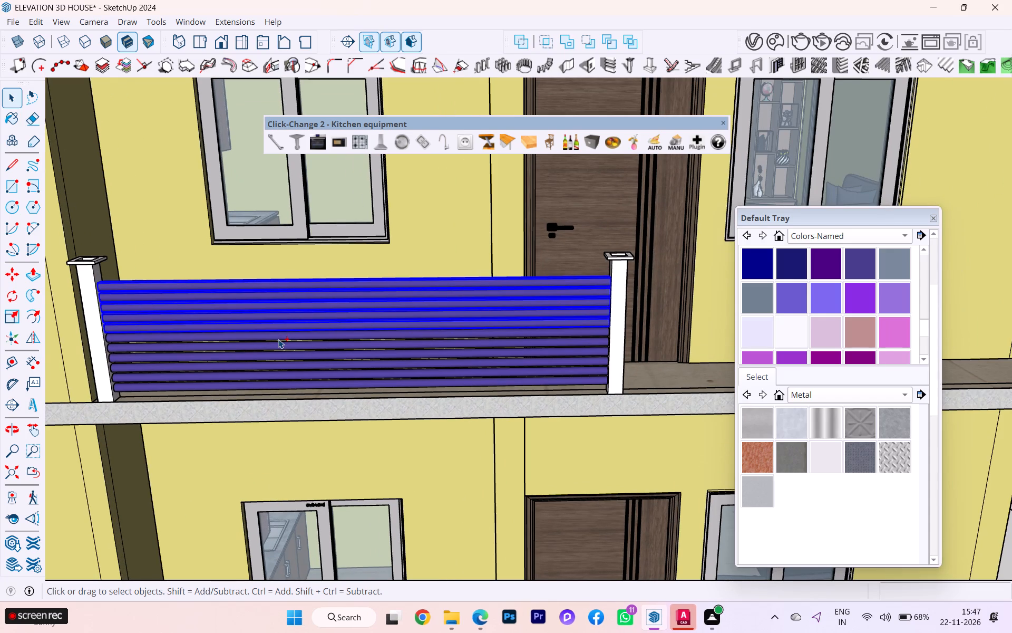
pyautogui.keyDown('ctrl'); pyautogui.click(278, 339); pyautogui.keyUp('ctrl')
pyautogui.keyDown('ctrl'); pyautogui.click(279, 348); pyautogui.keyUp('ctrl')
pyautogui.keyDown('ctrl'); pyautogui.click(281, 356); pyautogui.keyUp('ctrl')
pyautogui.keyDown('ctrl'); pyautogui.click(283, 372); pyautogui.keyUp('ctrl')
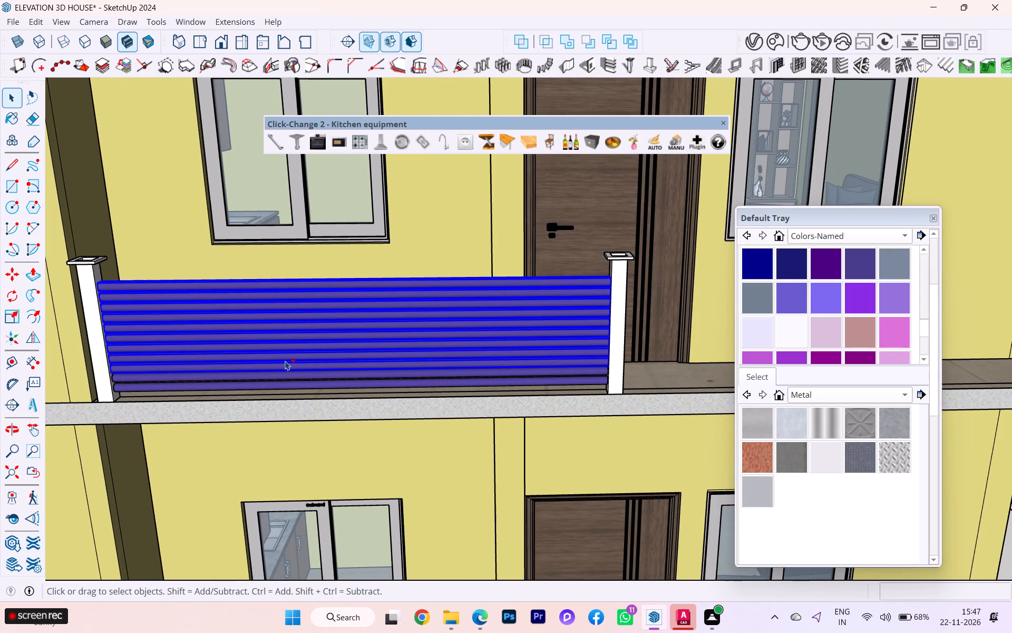
pyautogui.keyDown('ctrl'); pyautogui.click(284, 379); pyautogui.keyUp('ctrl')
pyautogui.keyDown('ctrl'); pyautogui.click(281, 387); pyautogui.keyUp('ctrl')
pyautogui.keyDown('ctrl'); pyautogui.scroll(3, 280, 386); pyautogui.keyUp('ctrl')
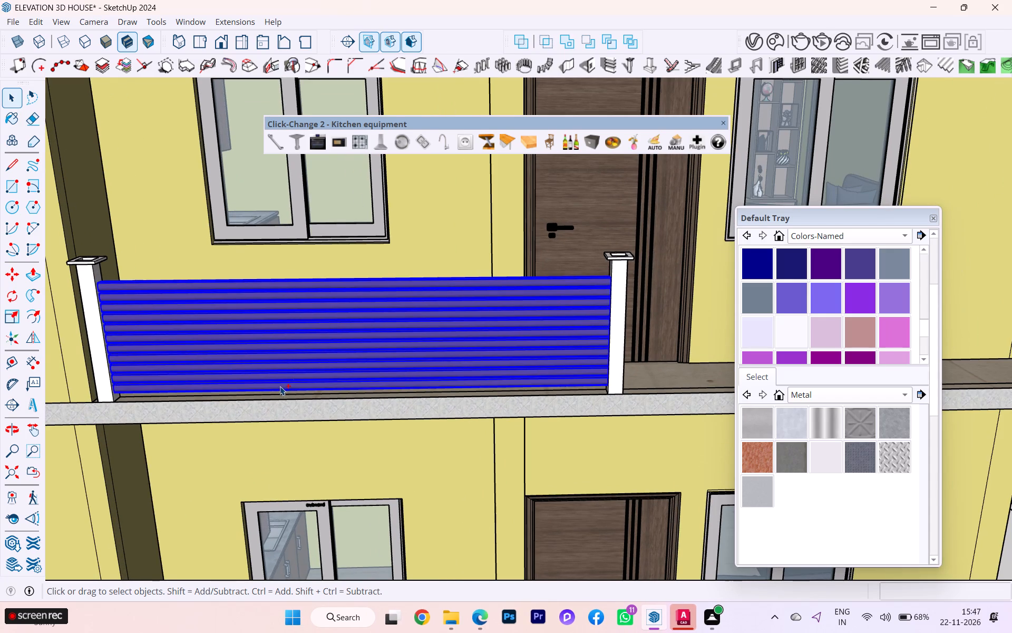
pyautogui.keyDown('ctrl'); pyautogui.scroll(1, 280, 386); pyautogui.keyUp('ctrl')
pyautogui.rightClick(254, 344)
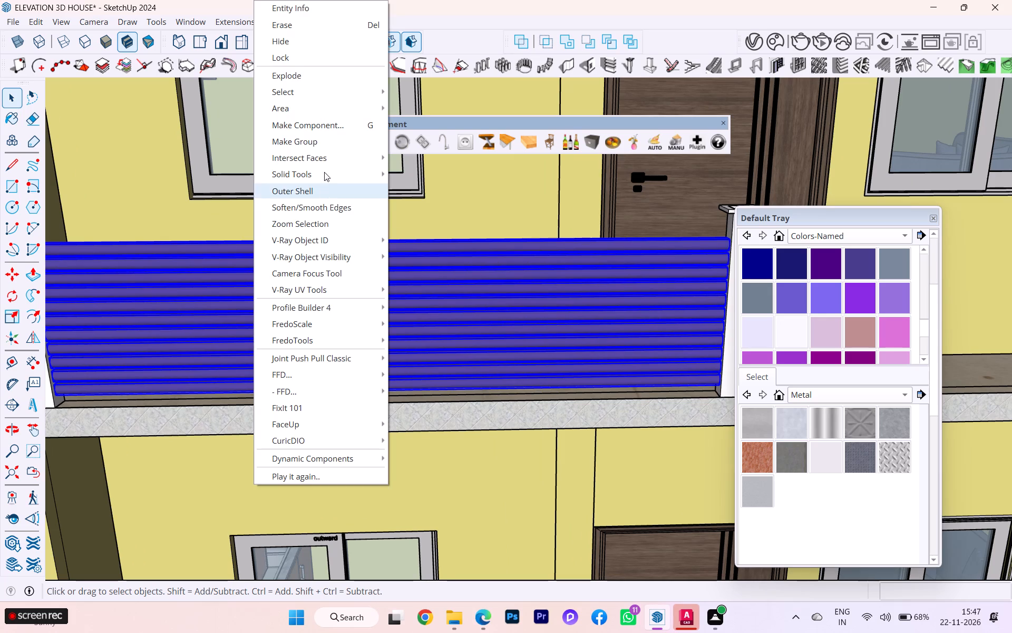
pyautogui.click(322, 143)
# Copy the grouped purple rails about 10' 10 9/16" along the red axis, starting them at the far side of the door post.
pyautogui.scroll(-6, 276, 273)
pyautogui.scroll(1, 274, 292)
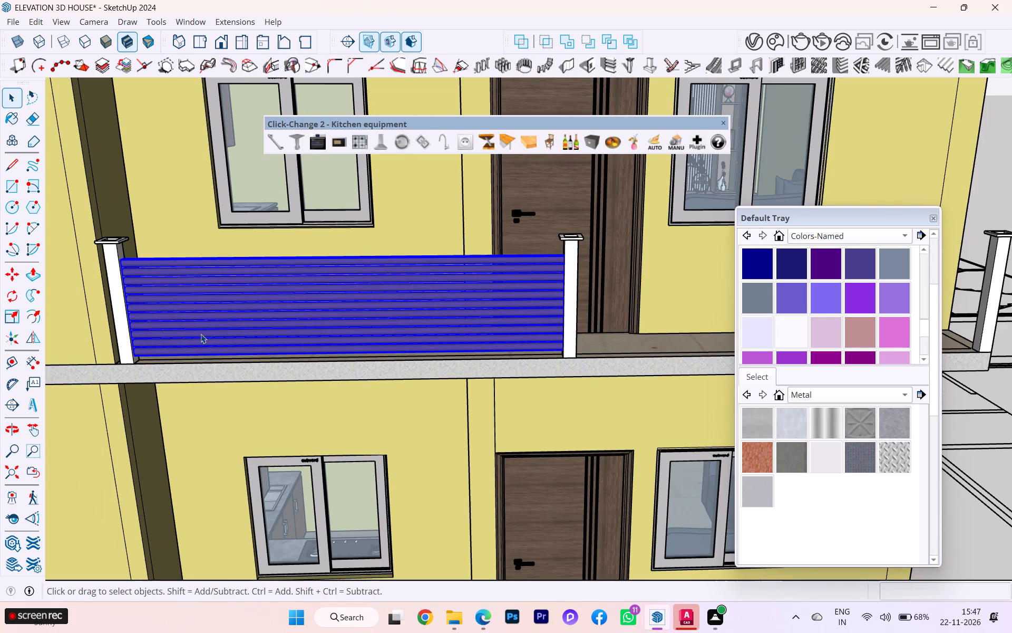
pyautogui.press('m')
pyautogui.scroll(4, 273, 386)
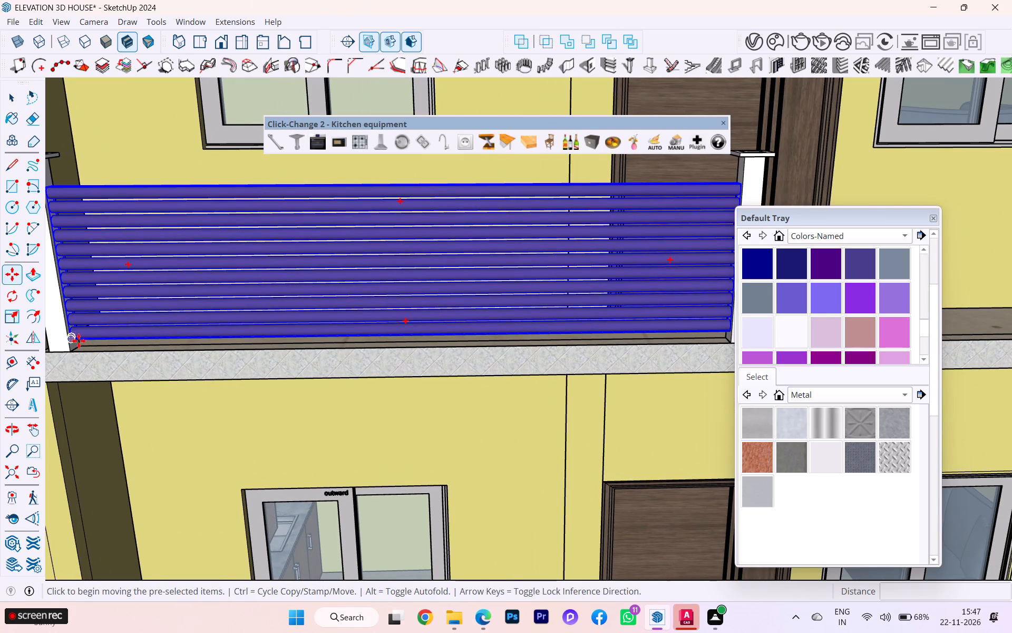
pyautogui.click(79, 341)
pyautogui.scroll(-1, 124, 338)
pyautogui.scroll(1, 124, 338)
pyautogui.scroll(-7, 124, 338)
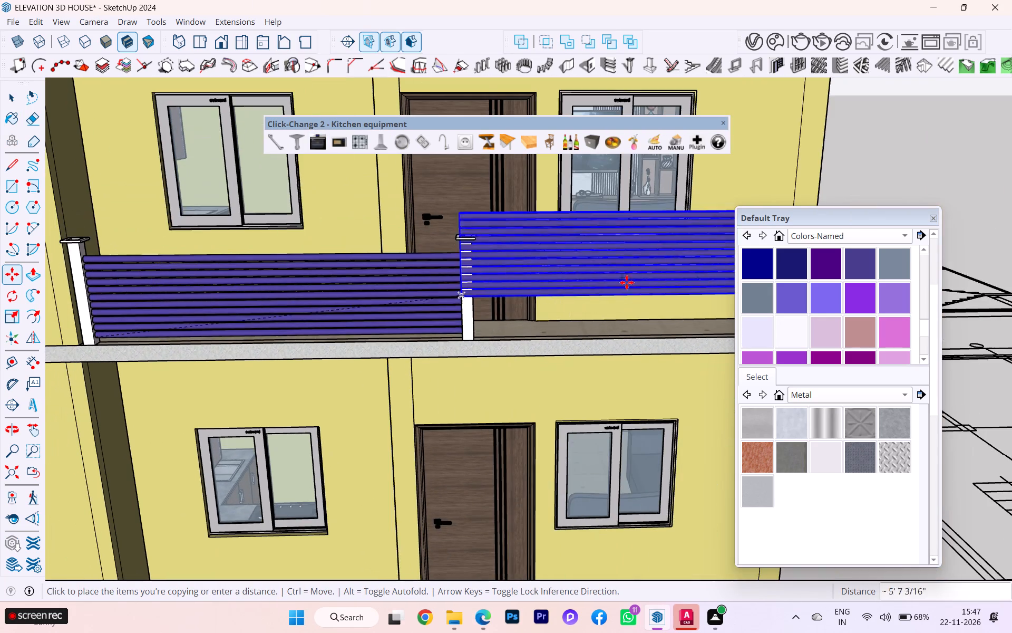
pyautogui.scroll(3, 605, 299)
pyautogui.scroll(3, 496, 331)
pyautogui.scroll(4, 449, 344)
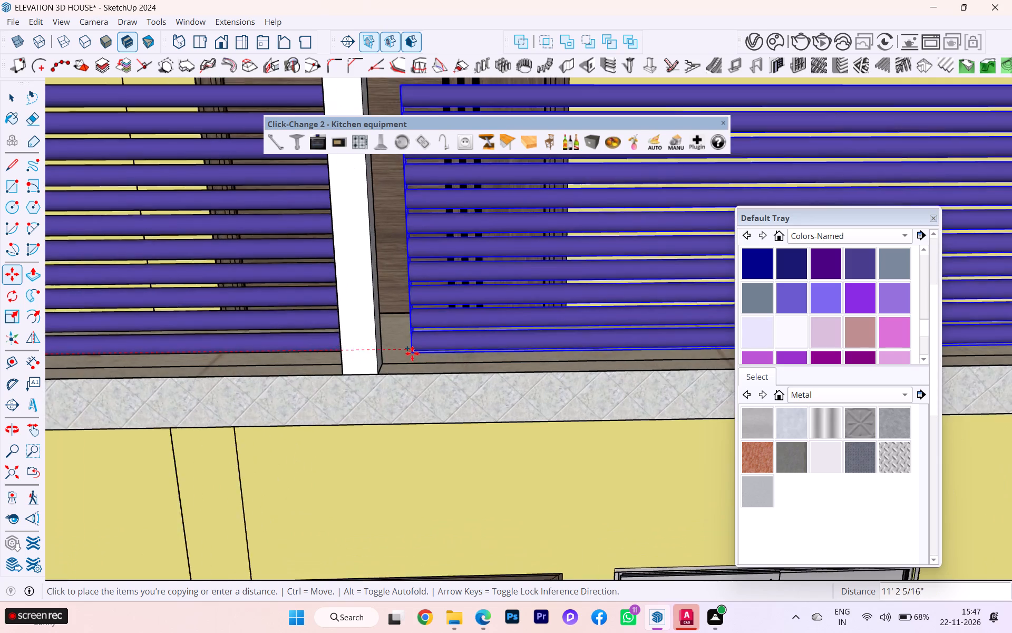
pyautogui.scroll(8, 412, 353)
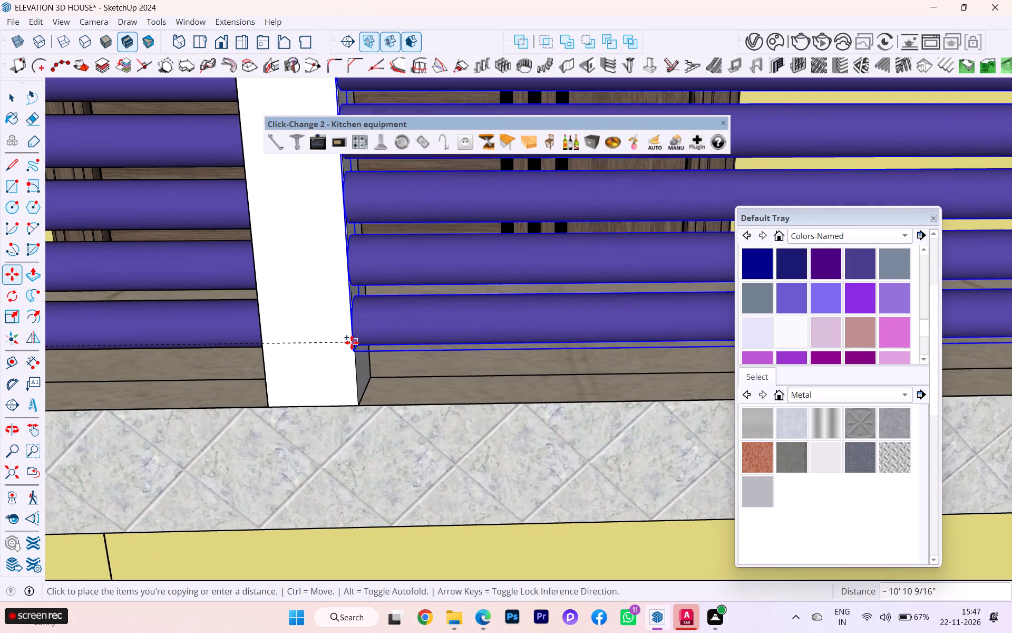
pyautogui.press('Right')
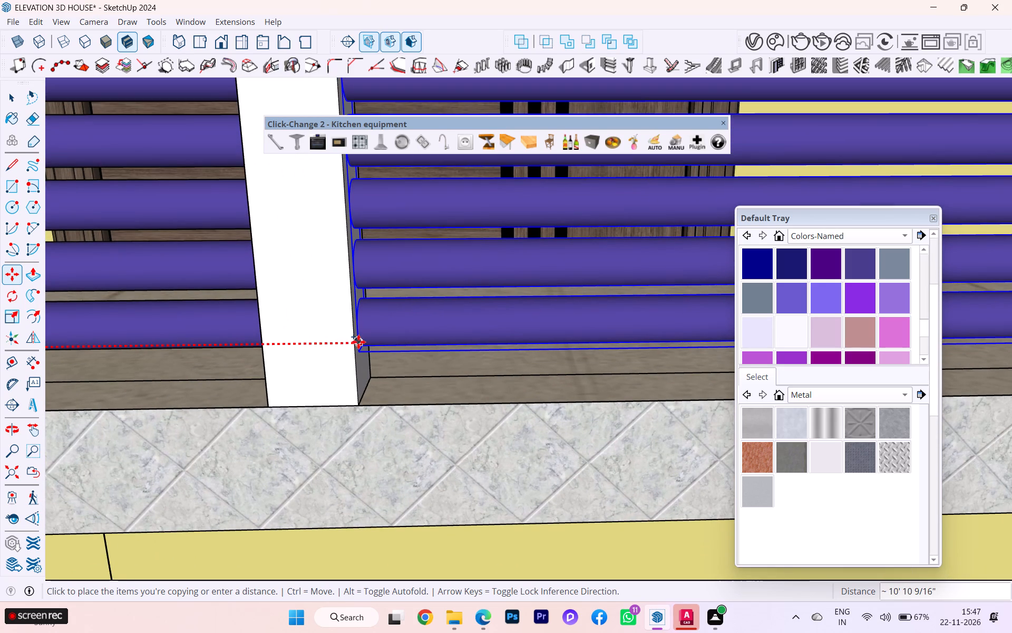
pyautogui.click(358, 342)
# Examine how the copied rail group fits between the door post and the outer corner post.
pyautogui.scroll(-1, 412, 333)
pyautogui.scroll(1, 412, 333)
pyautogui.scroll(-1, 413, 333)
pyautogui.moveTo(415, 334); pyautogui.dragTo(238, 361, button='middle')
pyautogui.scroll(-3, 433, 327)
pyautogui.scroll(3, 443, 327)
pyautogui.scroll(-2, 444, 327)
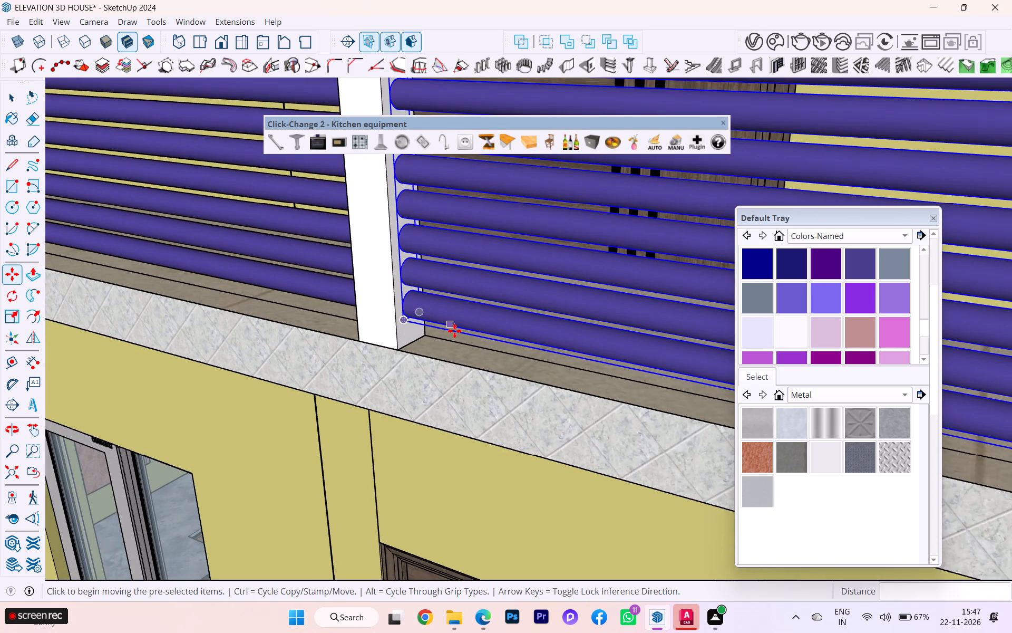
pyautogui.scroll(-3, 454, 331)
pyautogui.scroll(1, 441, 339)
pyautogui.scroll(-1, 439, 340)
pyautogui.scroll(4, 422, 342)
pyautogui.scroll(-1, 419, 342)
pyautogui.scroll(-6, 348, 342)
pyautogui.scroll(2, 350, 343)
pyautogui.scroll(-2, 351, 343)
pyautogui.scroll(2, 351, 344)
pyautogui.scroll(-7, 351, 344)
pyautogui.scroll(4, 353, 343)
pyautogui.scroll(-5, 353, 344)
pyautogui.scroll(1, 359, 342)
pyautogui.scroll(-5, 359, 342)
pyautogui.scroll(1, 363, 339)
pyautogui.scroll(-5, 363, 339)
pyautogui.scroll(2, 363, 339)
pyautogui.scroll(-2, 363, 339)
pyautogui.scroll(1, 363, 339)
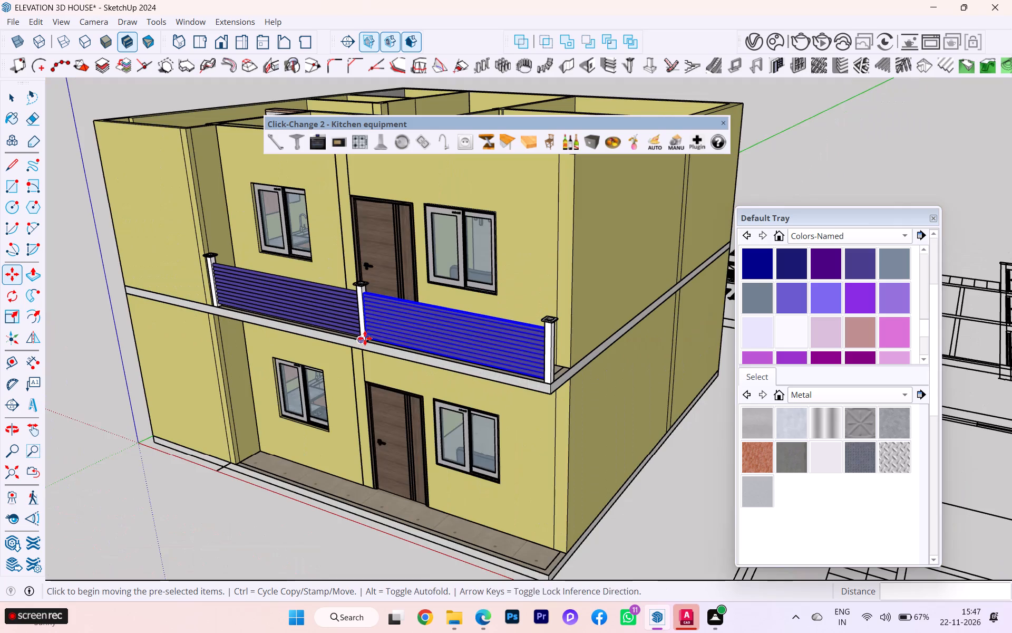
pyautogui.scroll(5, 526, 347)
pyautogui.scroll(-1, 540, 347)
pyautogui.scroll(13, 540, 347)
pyautogui.moveTo(567, 327); pyautogui.dragTo(664, 326, button='middle')
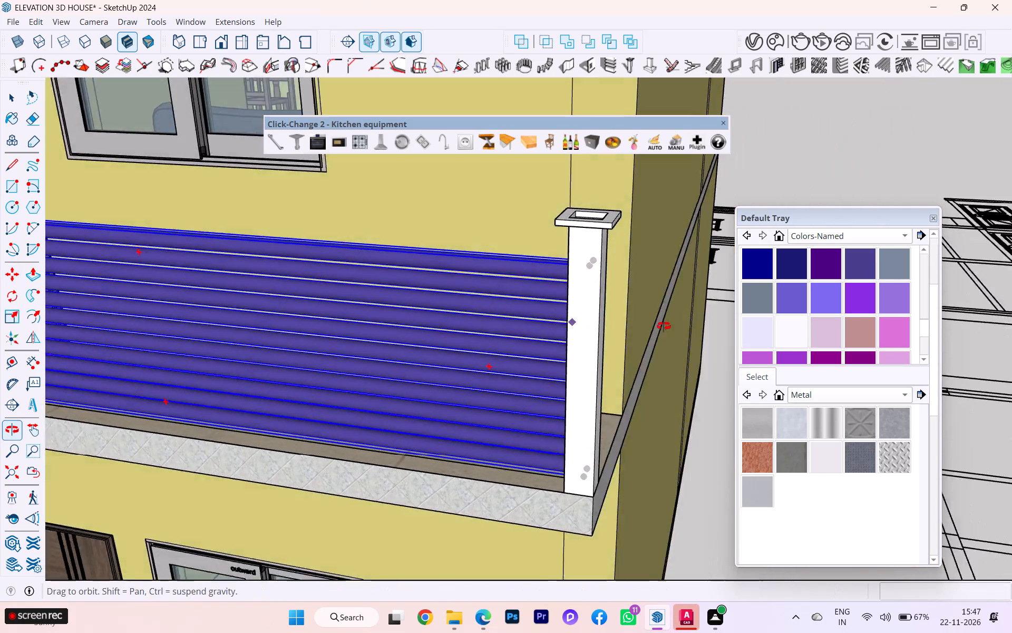
pyautogui.moveTo(664, 326); pyautogui.dragTo(701, 321, button='middle')
pyautogui.scroll(4, 611, 303)
pyautogui.scroll(1, 688, 276)
pyautogui.scroll(-2, 690, 276)
pyautogui.scroll(2, 692, 277)
pyautogui.scroll(-2, 695, 277)
pyautogui.scroll(3, 698, 279)
pyautogui.scroll(-12, 699, 279)
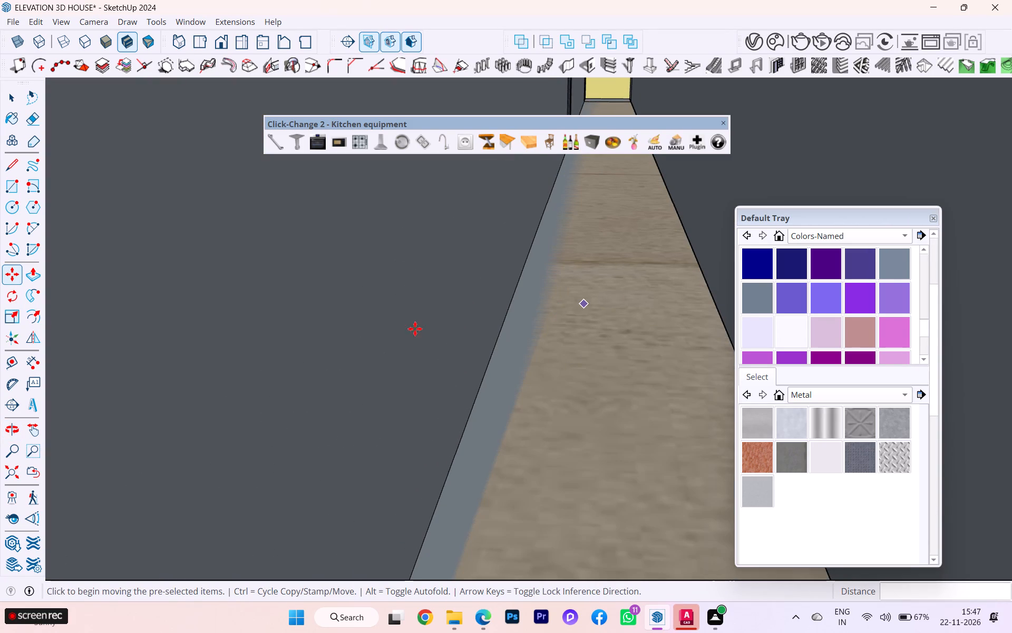
# Bring the entire house model back into view from the close-up of the balcony floor.
pyautogui.click(12, 469)
pyautogui.scroll(-2, 311, 389)
pyautogui.scroll(1, 326, 386)
pyautogui.scroll(-2, 329, 385)
pyautogui.scroll(1, 334, 383)
pyautogui.scroll(-1, 336, 383)
pyautogui.scroll(-1, 503, 349)
pyautogui.scroll(2, 503, 349)
pyautogui.scroll(-1, 503, 349)
pyautogui.scroll(2, 503, 349)
pyautogui.scroll(-5, 503, 349)
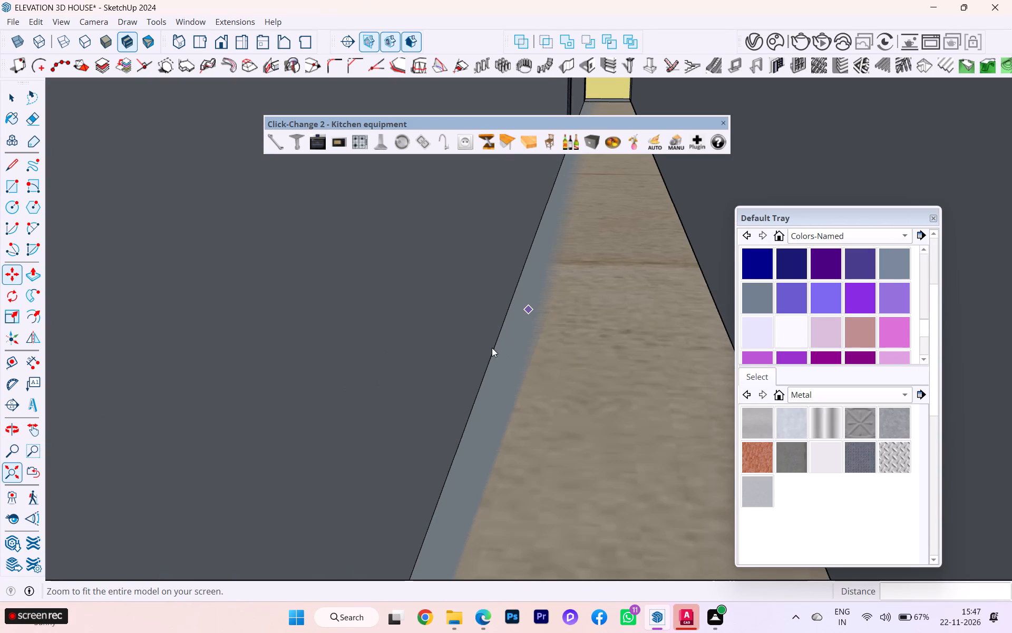
pyautogui.scroll(-4, 492, 348)
pyautogui.scroll(4, 489, 347)
pyautogui.scroll(-1, 489, 347)
pyautogui.scroll(-4, 386, 349)
pyautogui.scroll(4, 383, 349)
pyautogui.scroll(-1, 383, 349)
pyautogui.scroll(1, 383, 349)
pyautogui.scroll(-2, 383, 349)
pyautogui.scroll(1, 383, 349)
pyautogui.scroll(-5, 411, 329)
pyautogui.scroll(1, 413, 329)
pyautogui.scroll(-11, 413, 329)
pyautogui.scroll(2, 440, 328)
pyautogui.scroll(-5, 440, 328)
pyautogui.scroll(6, 442, 328)
pyautogui.scroll(-5, 442, 328)
pyautogui.scroll(1, 442, 328)
pyautogui.scroll(-2, 442, 328)
pyautogui.scroll(2, 442, 330)
pyautogui.scroll(-4, 442, 330)
pyautogui.scroll(3, 442, 330)
pyautogui.click(16, 471)
pyautogui.scroll(-2, 229, 387)
pyautogui.scroll(4, 284, 372)
pyautogui.scroll(-4, 299, 368)
pyautogui.scroll(2, 429, 338)
pyautogui.scroll(-6, 430, 338)
pyautogui.scroll(2, 615, 289)
pyautogui.scroll(-6, 615, 289)
pyautogui.scroll(1, 615, 289)
pyautogui.scroll(-1, 615, 289)
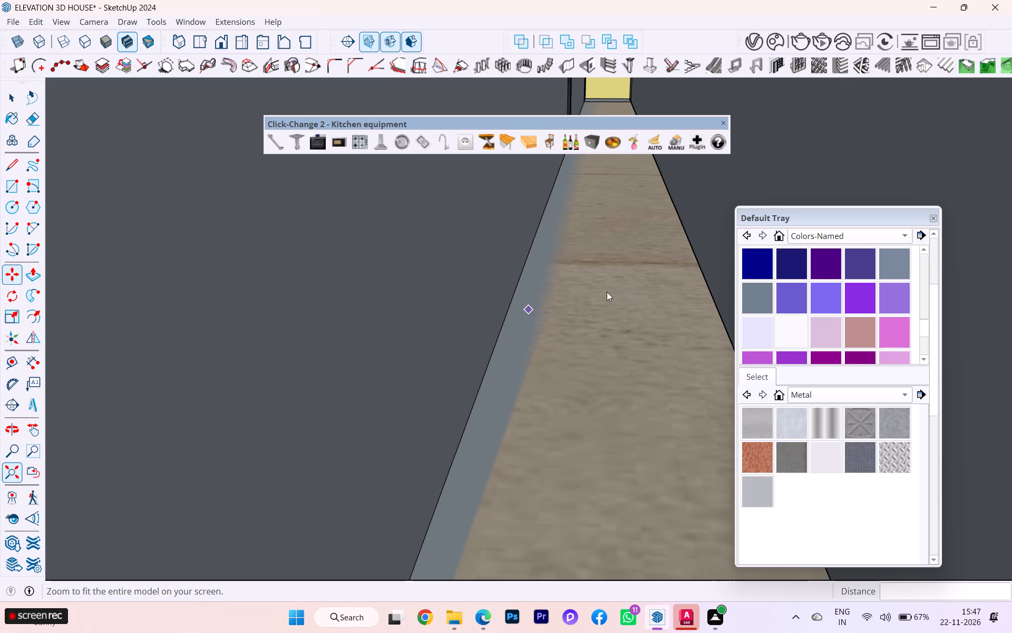
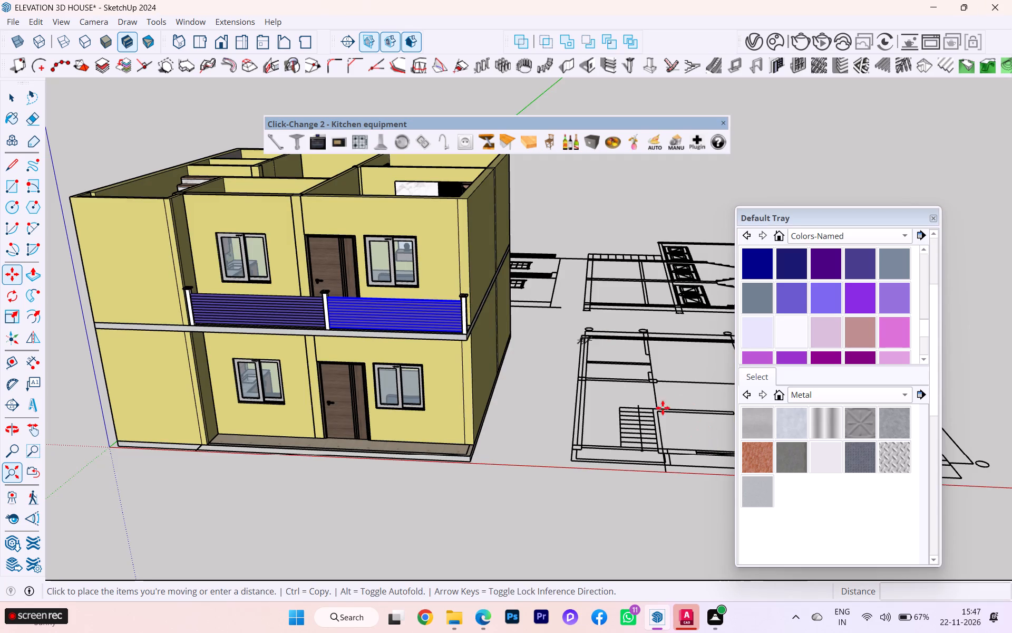
# End the move of the copied purple rail group and clear the selection.
pyautogui.scroll(-5, 659, 404)
pyautogui.click(15, 99)
pyautogui.click(9, 91)
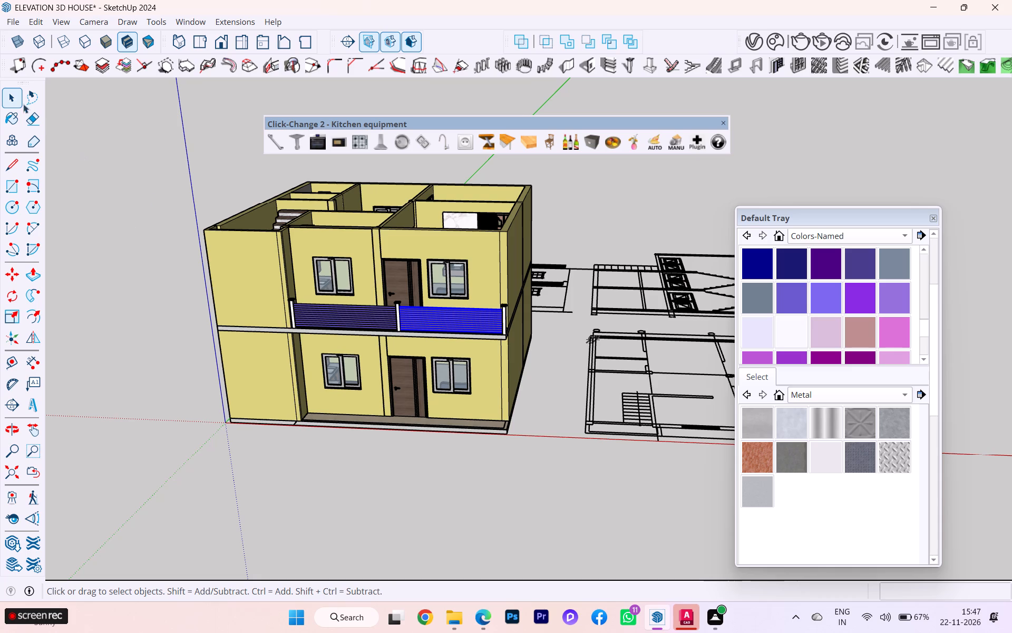
pyautogui.click(125, 204)
# Open the balcony door post for editing and paint its whole post and cap geometry dark magenta from the Colors-Named set.
pyautogui.scroll(4, 233, 251)
pyautogui.scroll(-1, 255, 247)
pyautogui.scroll(1, 257, 248)
pyautogui.scroll(-1, 257, 248)
pyautogui.scroll(2, 257, 248)
pyautogui.scroll(-1, 257, 248)
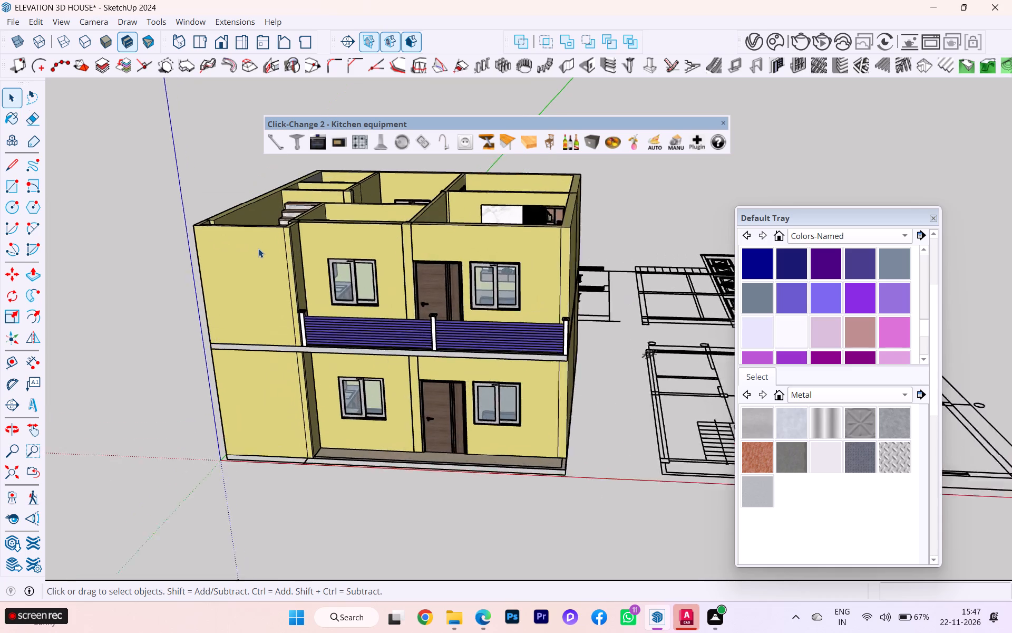
pyautogui.scroll(4, 296, 273)
pyautogui.scroll(-1, 422, 301)
pyautogui.scroll(4, 423, 301)
pyautogui.scroll(-1, 493, 318)
pyautogui.scroll(5, 495, 318)
pyautogui.scroll(5, 518, 365)
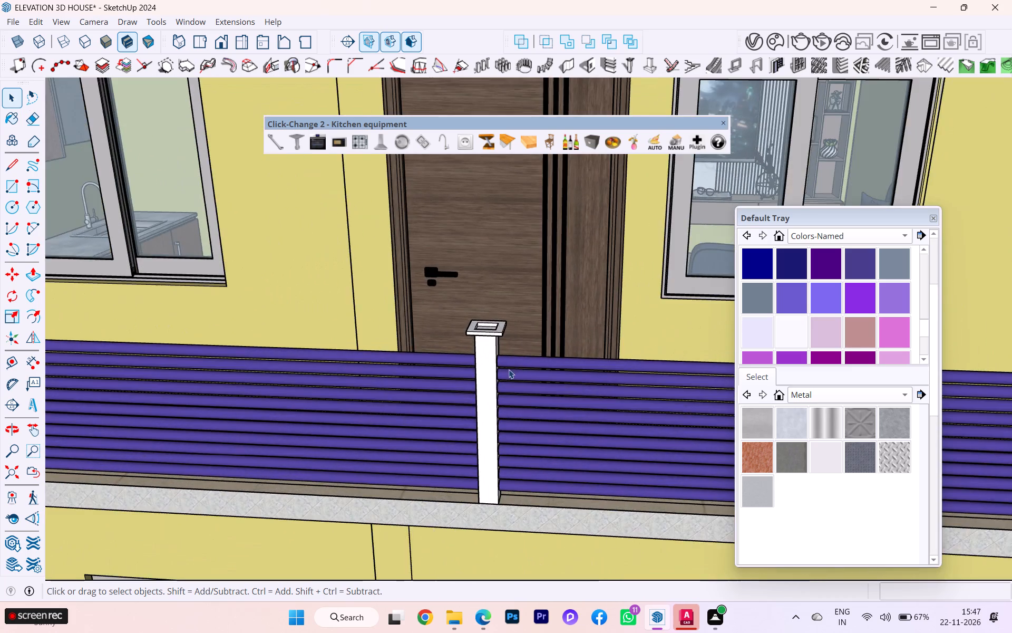
pyautogui.scroll(3, 505, 369)
pyautogui.click(478, 362)
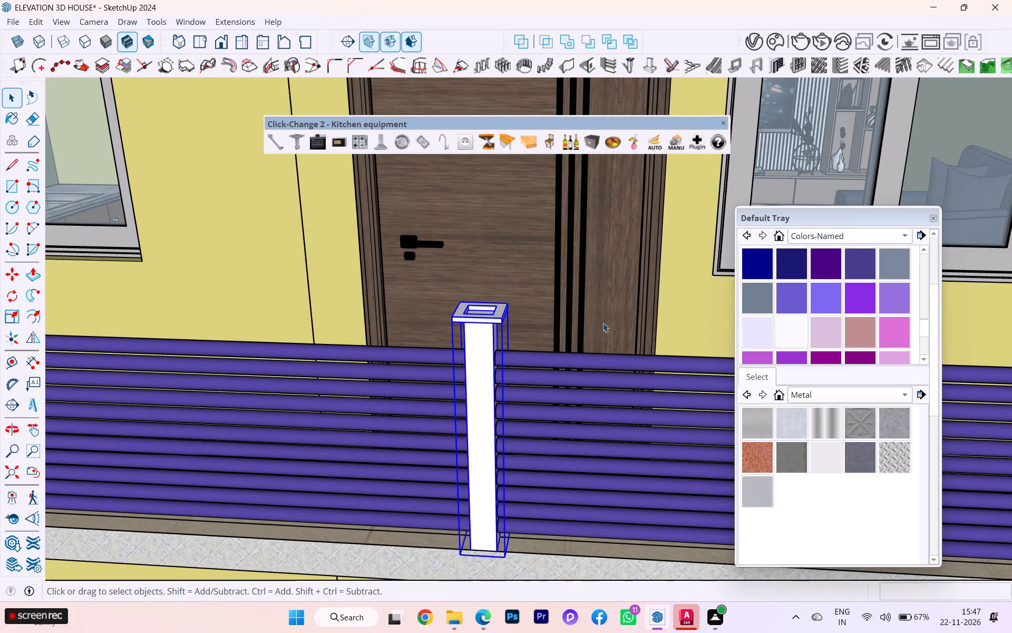
pyautogui.tripleClick(482, 352)
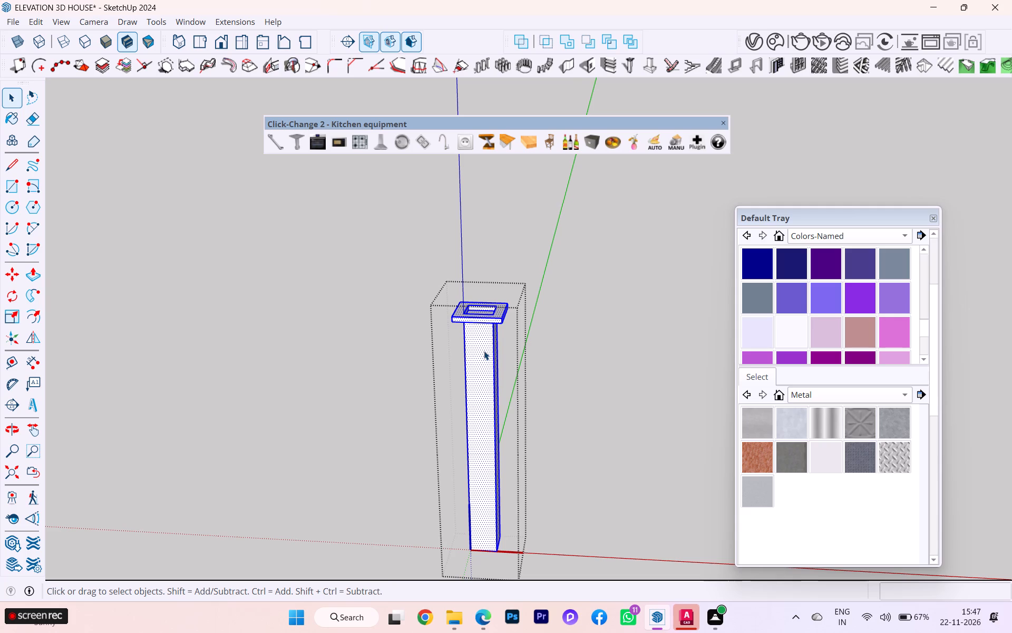
pyautogui.press('h')
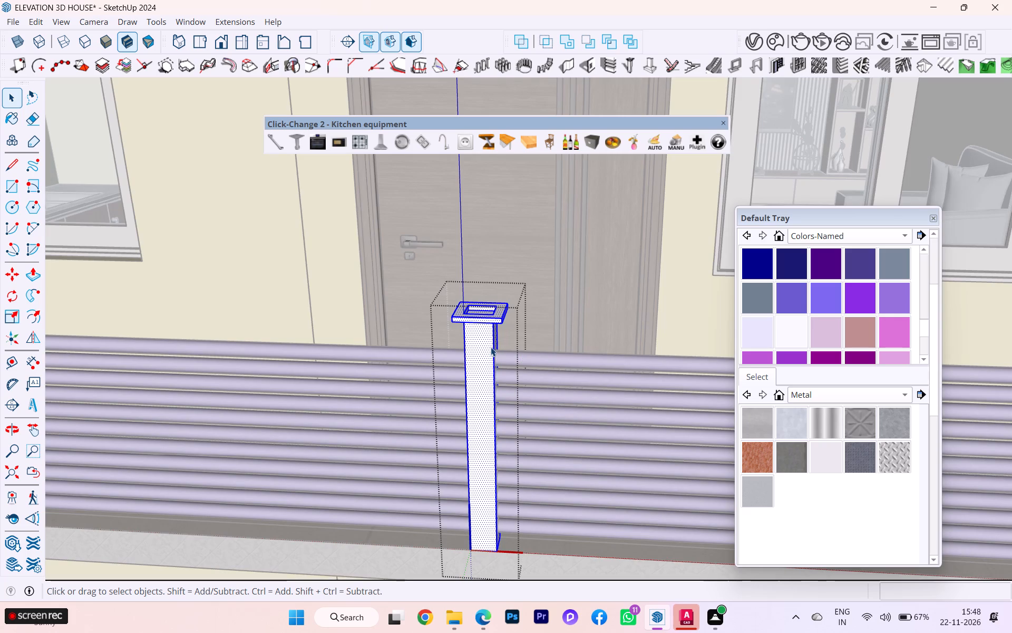
pyautogui.scroll(-3, 871, 312)
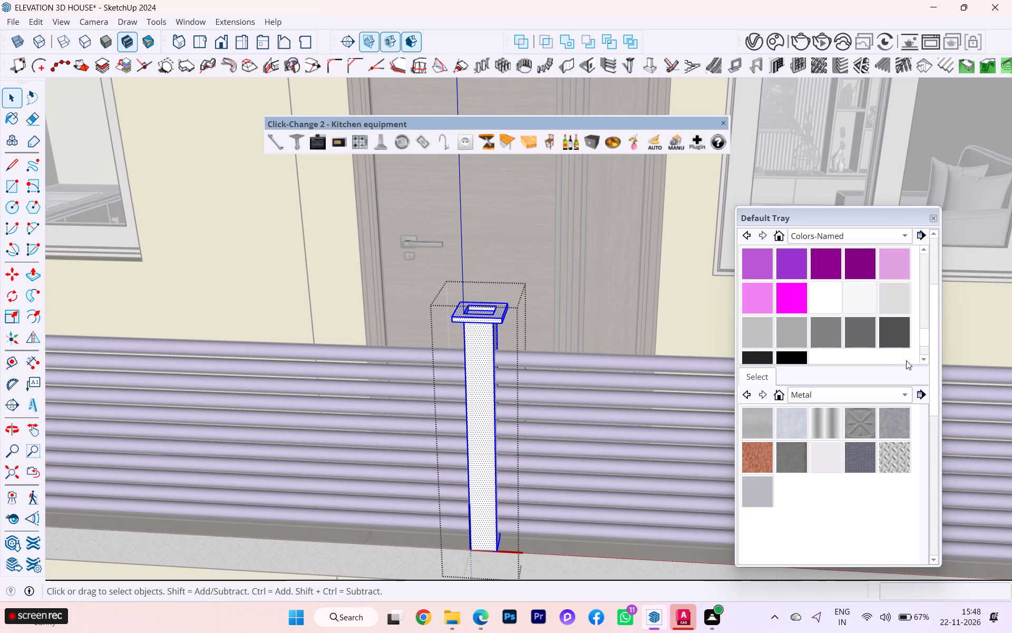
pyautogui.scroll(2, 833, 313)
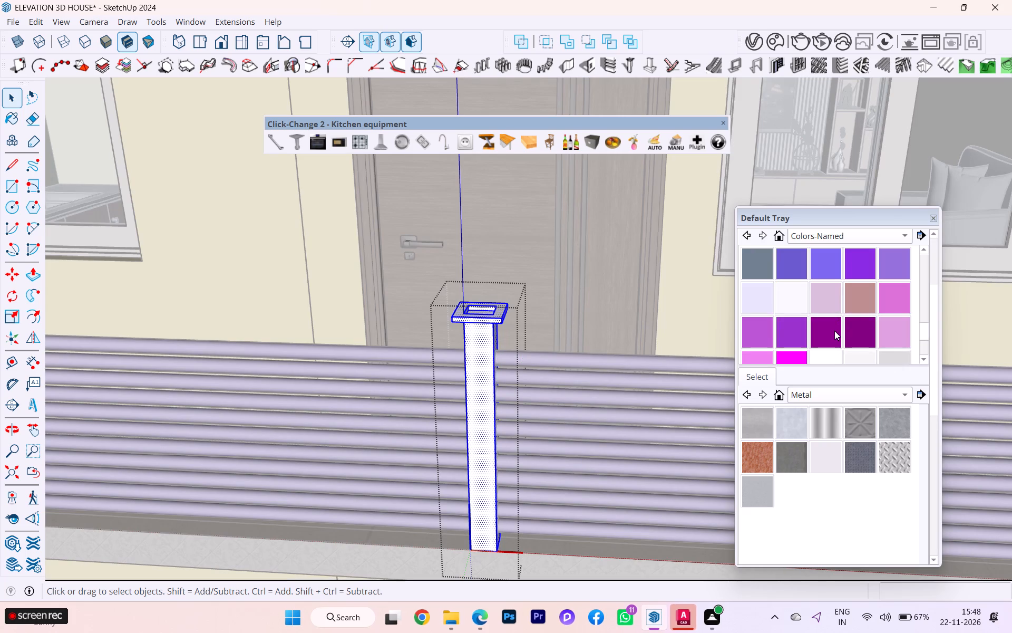
pyautogui.click(829, 333)
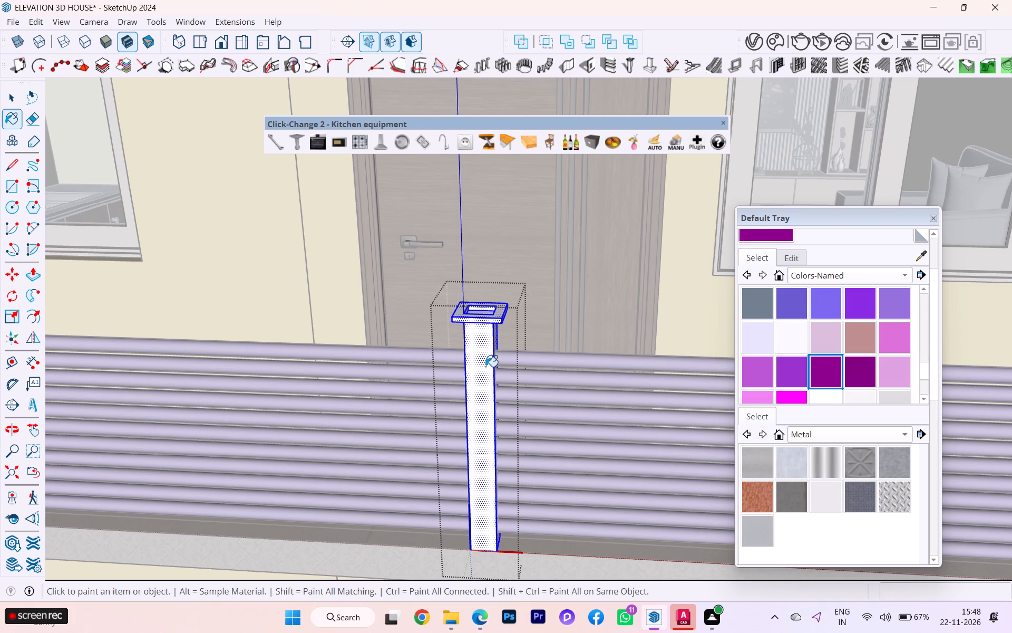
pyautogui.click(485, 367)
pyautogui.scroll(-4, 512, 337)
pyautogui.scroll(-2, 604, 280)
pyautogui.scroll(1, 604, 280)
pyautogui.scroll(-2, 604, 280)
pyautogui.scroll(3, 609, 281)
pyautogui.scroll(-9, 609, 281)
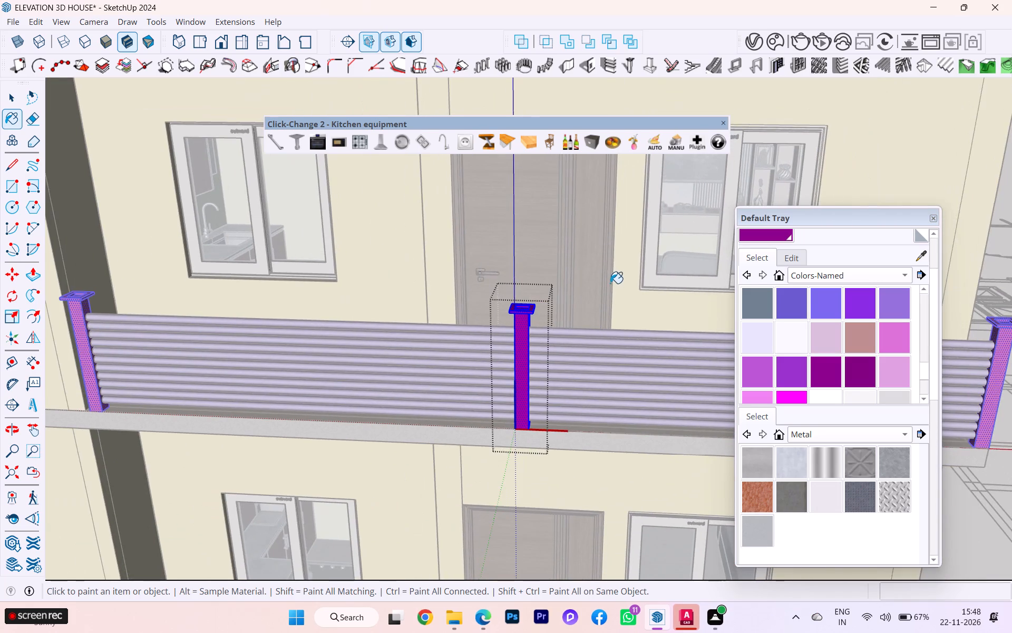
pyautogui.scroll(-3, 609, 283)
pyautogui.scroll(1, 609, 283)
pyautogui.scroll(-6, 609, 283)
pyautogui.scroll(2, 609, 283)
pyautogui.scroll(-1, 222, 149)
pyautogui.scroll(3, 225, 153)
pyautogui.scroll(-2, 225, 153)
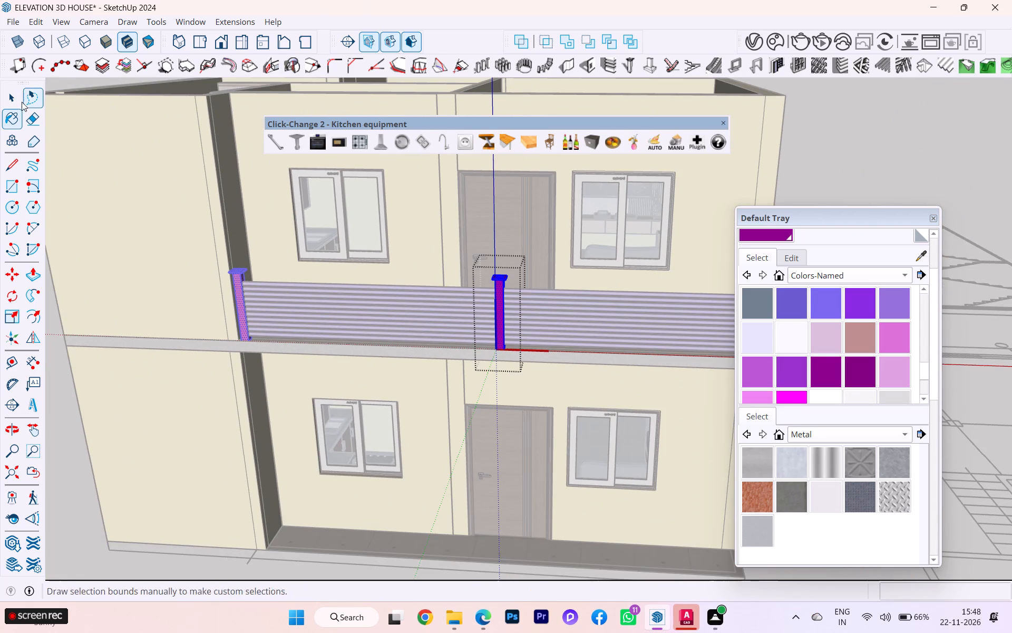
pyautogui.click(17, 102)
pyautogui.click(65, 414)
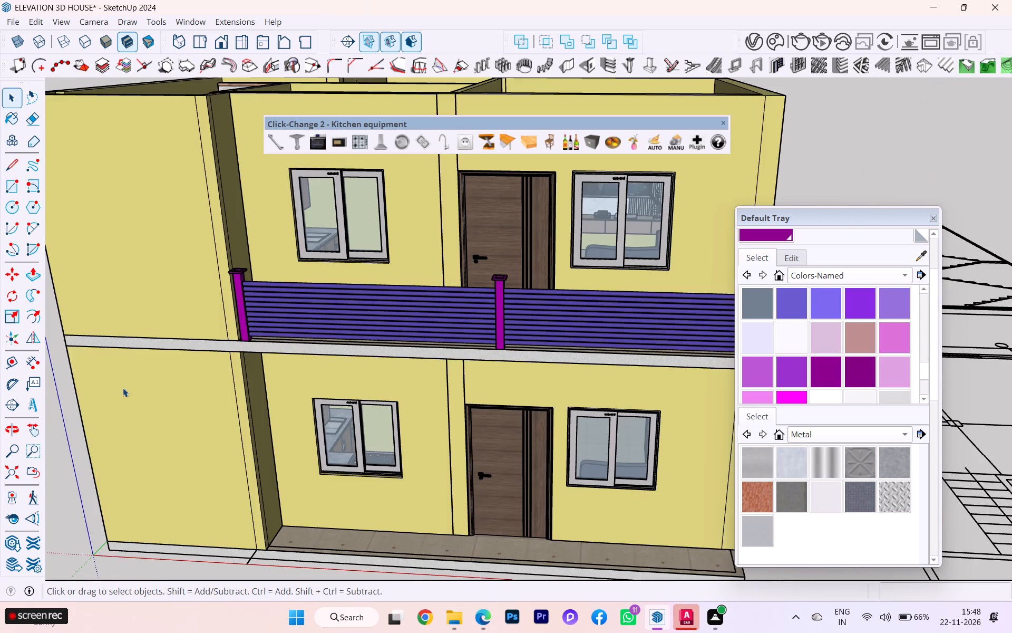
# Examine the balcony front to check how the magenta posts and the purple rail groups look together.
pyautogui.scroll(-3, 342, 307)
pyautogui.moveTo(385, 304); pyautogui.dragTo(448, 277, button='middle')
pyautogui.scroll(-4, 448, 277)
pyautogui.moveTo(451, 275); pyautogui.dragTo(461, 260, button='middle')
pyautogui.scroll(9, 543, 243)
pyautogui.scroll(2, 474, 271)
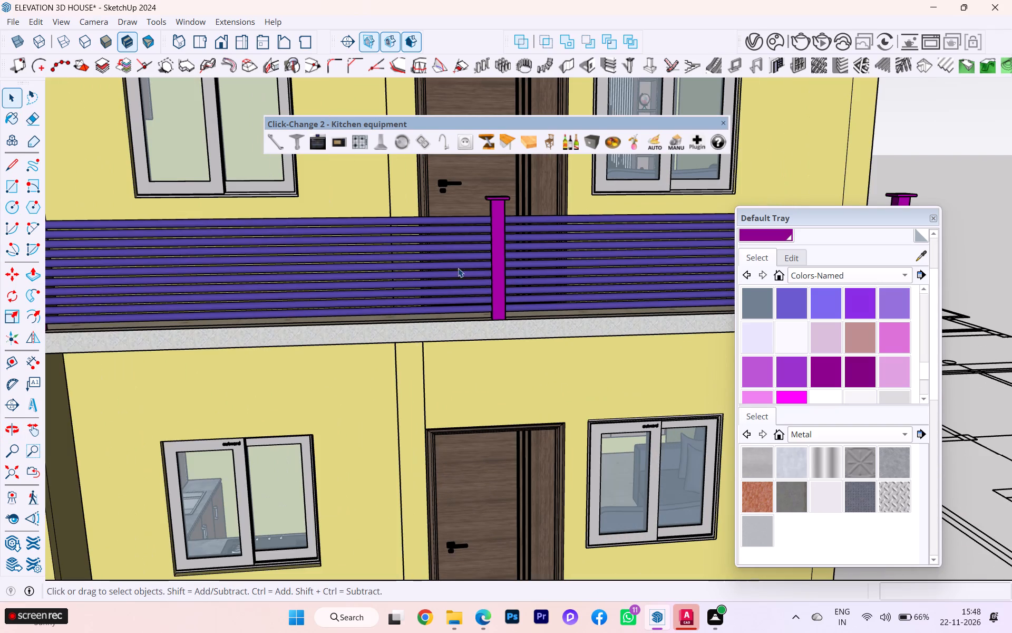
pyautogui.click(451, 223)
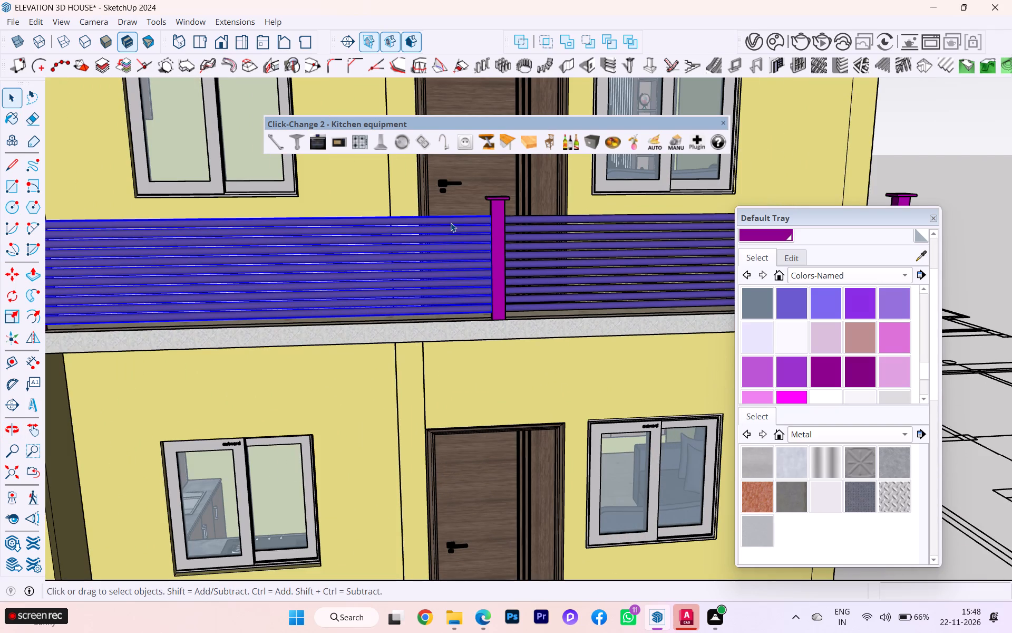
pyautogui.scroll(-8, 451, 223)
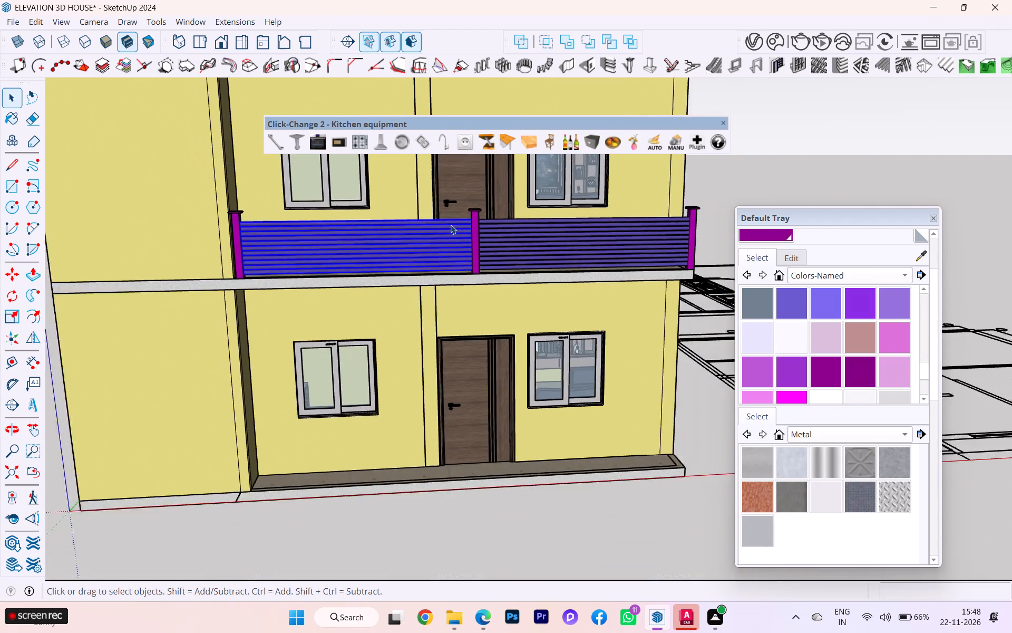
pyautogui.scroll(-1, 451, 225)
pyautogui.scroll(1, 451, 225)
pyautogui.scroll(-4, 451, 225)
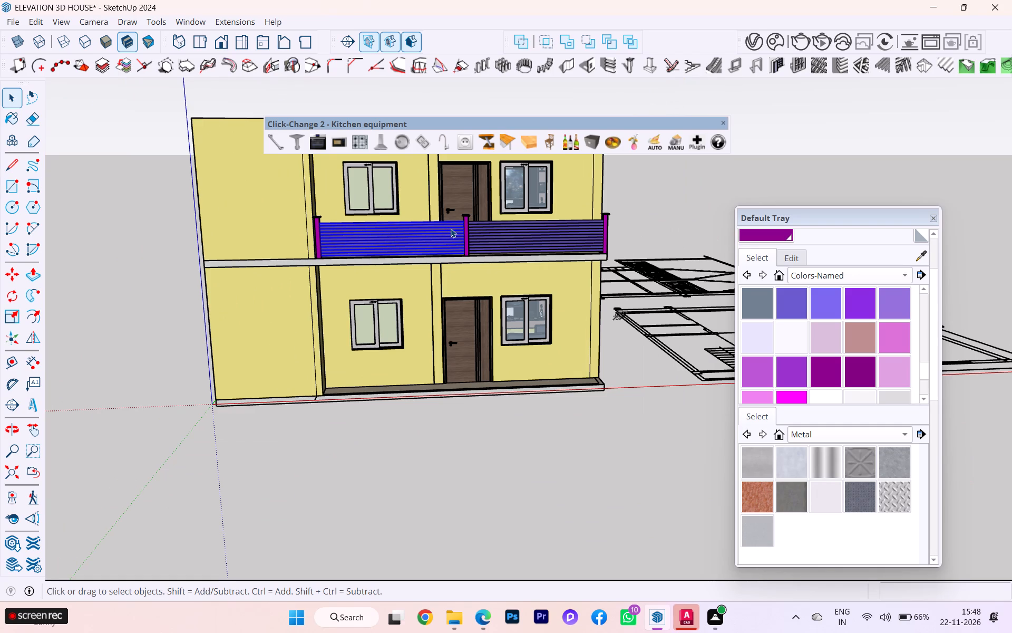
pyautogui.click(451, 228)
pyautogui.scroll(-2, 461, 238)
pyautogui.click(505, 451)
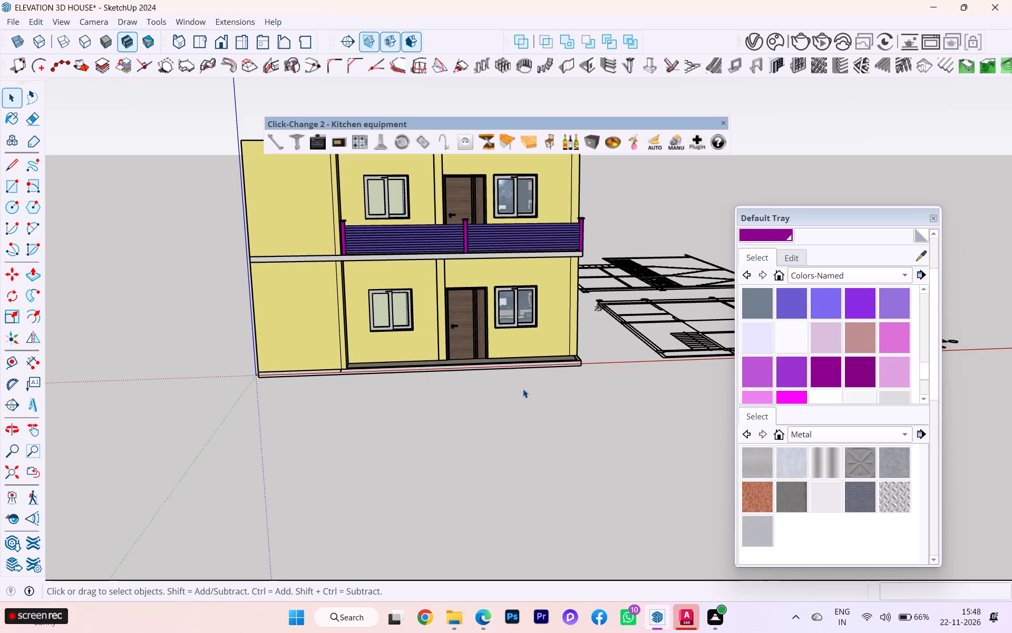
# Unhide the last hidden geometry in the house model.
pyautogui.scroll(-3, 529, 405)
pyautogui.moveTo(531, 417); pyautogui.dragTo(552, 496, button='middle')
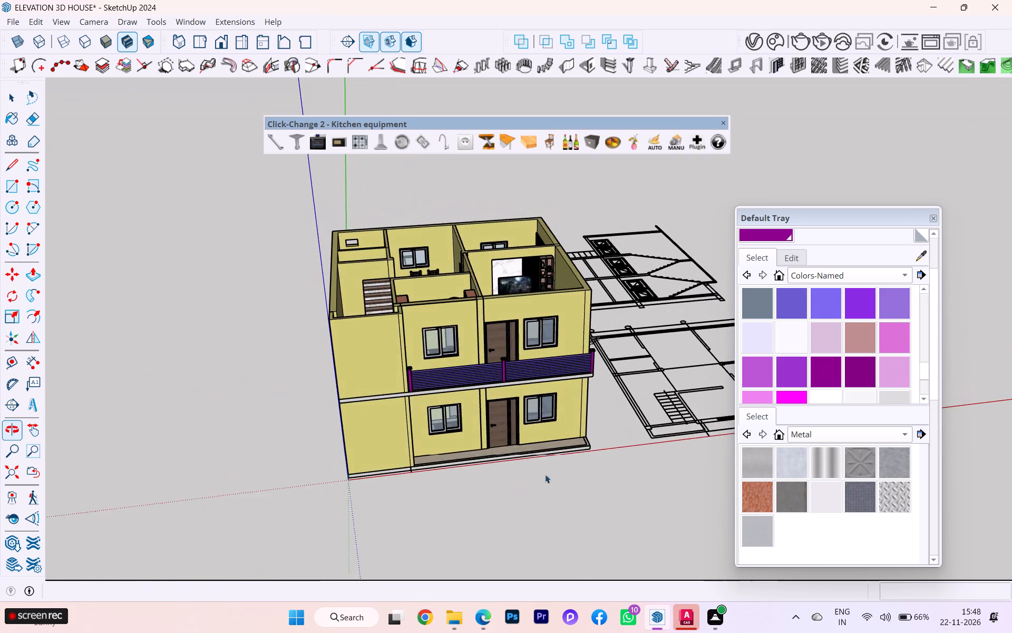
pyautogui.scroll(2, 474, 341)
pyautogui.scroll(-3, 474, 340)
pyautogui.scroll(3, 474, 340)
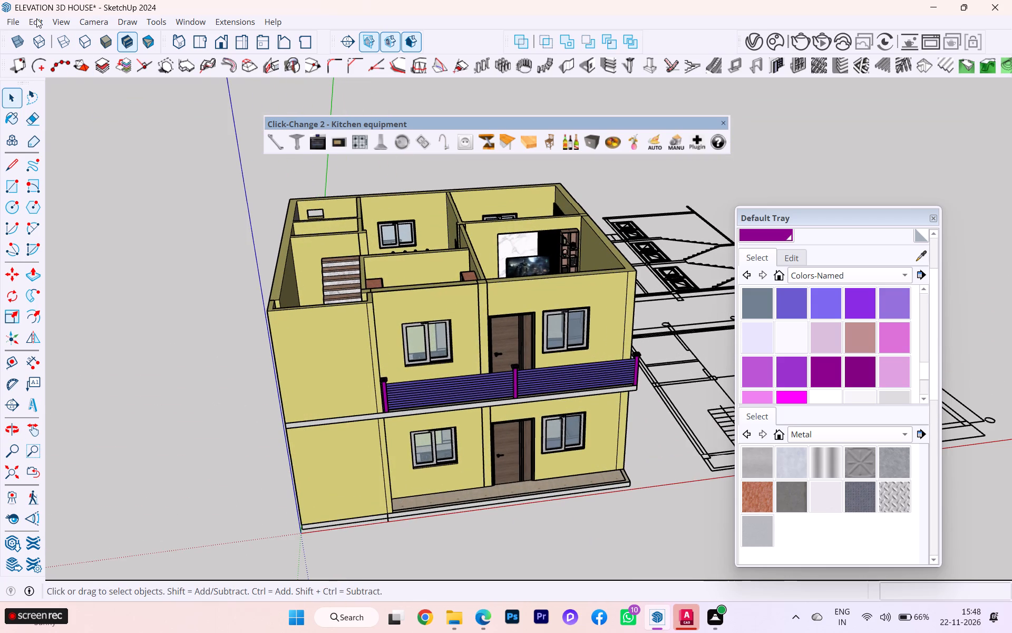
pyautogui.click(36, 18)
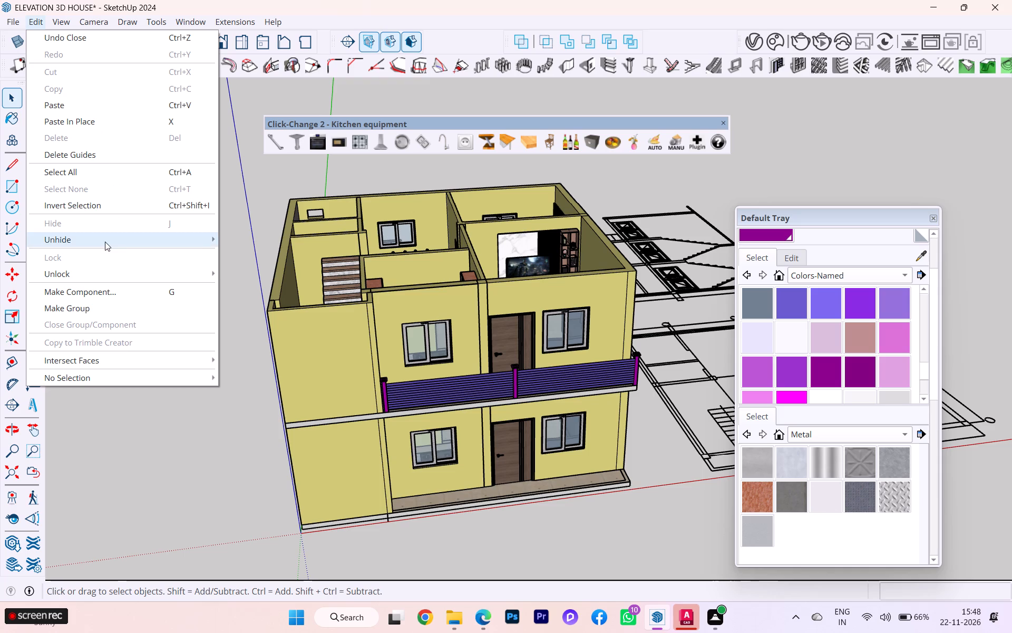
pyautogui.click(105, 242)
pyautogui.click(280, 254)
# Move the slab at balcony floor level straight up along the blue axis to above the upper-floor walls, taking it by its lower outer corner.
pyautogui.scroll(1, 317, 347)
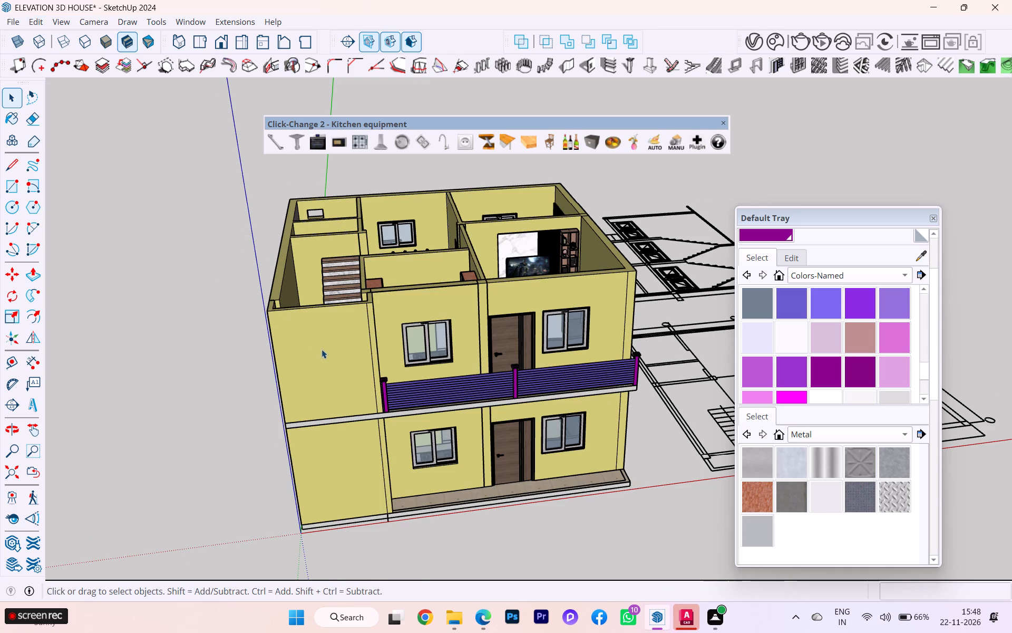
pyautogui.scroll(2, 322, 349)
pyautogui.moveTo(518, 339); pyautogui.dragTo(194, 310, button='middle')
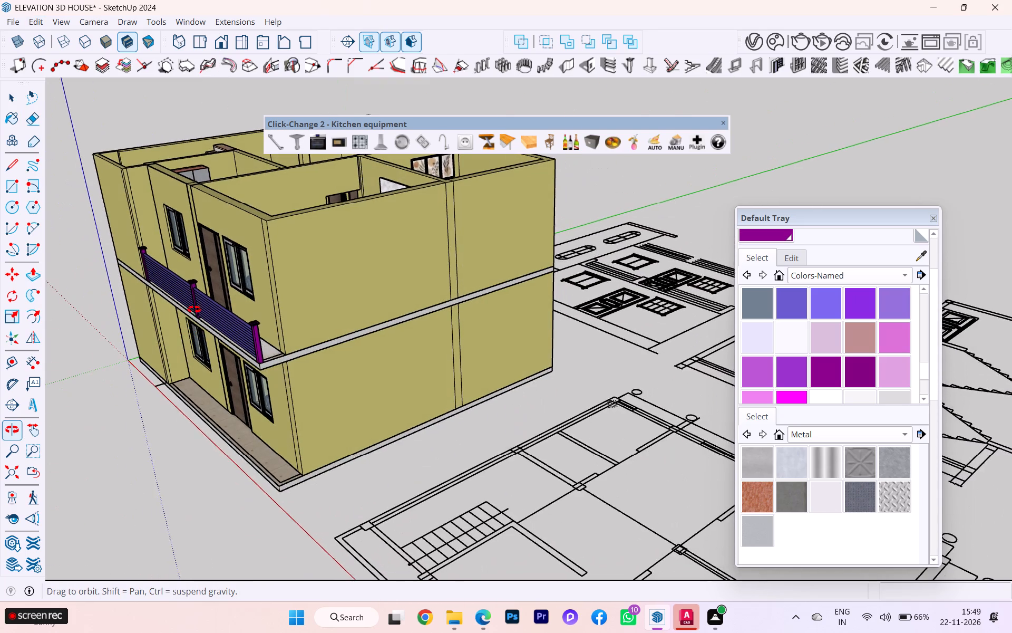
pyautogui.moveTo(194, 310); pyautogui.dragTo(304, 361, button='middle')
pyautogui.scroll(6, 409, 387)
pyautogui.scroll(-2, 409, 387)
pyautogui.scroll(9, 409, 387)
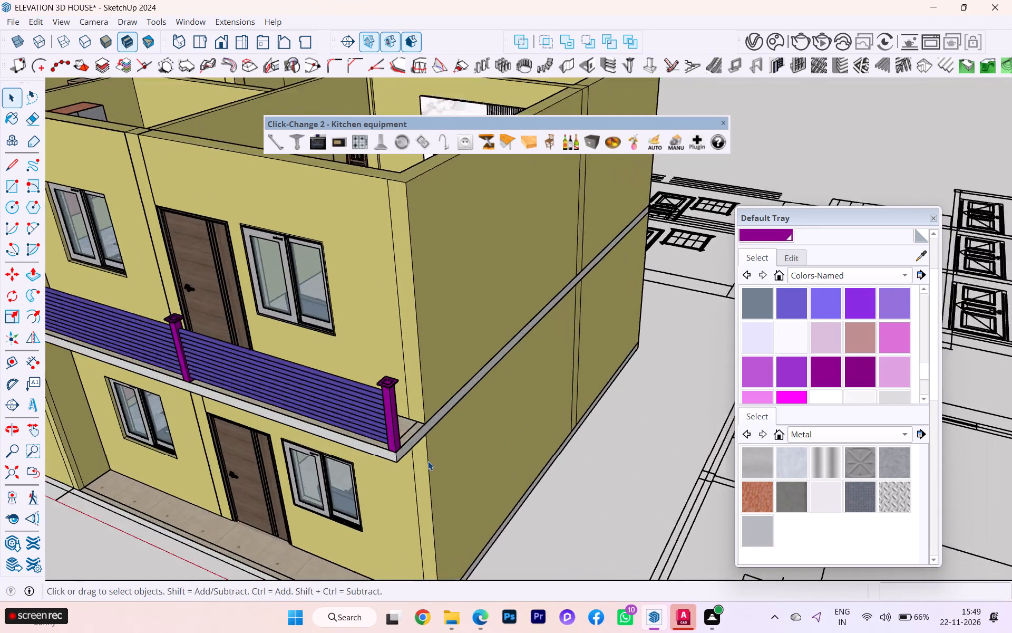
pyautogui.scroll(6, 428, 461)
pyautogui.scroll(-1, 398, 414)
pyautogui.scroll(5, 398, 414)
pyautogui.click(379, 457)
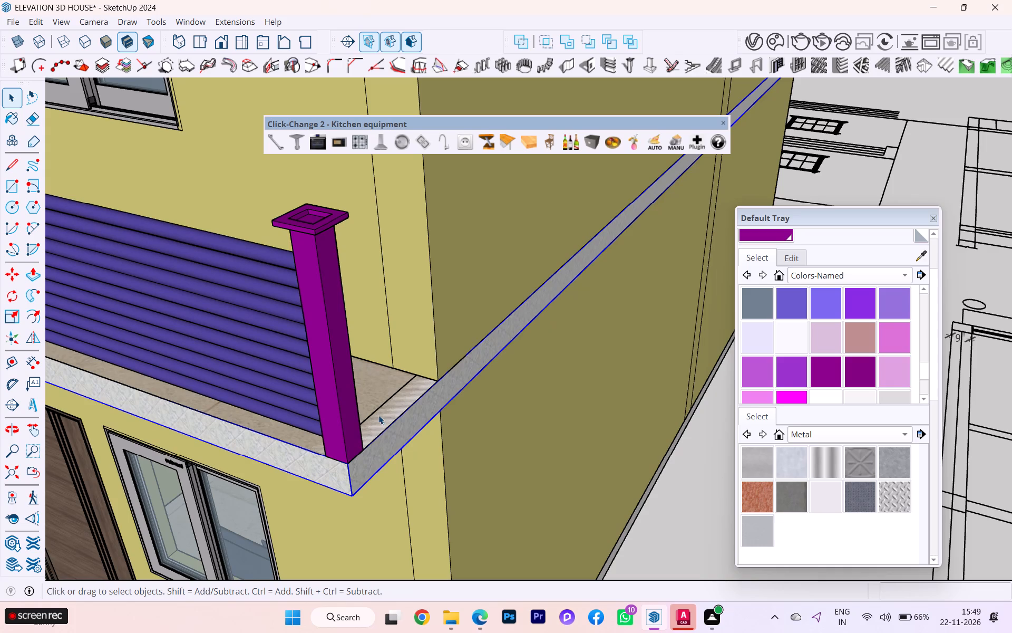
pyautogui.press('m')
pyautogui.click(349, 500)
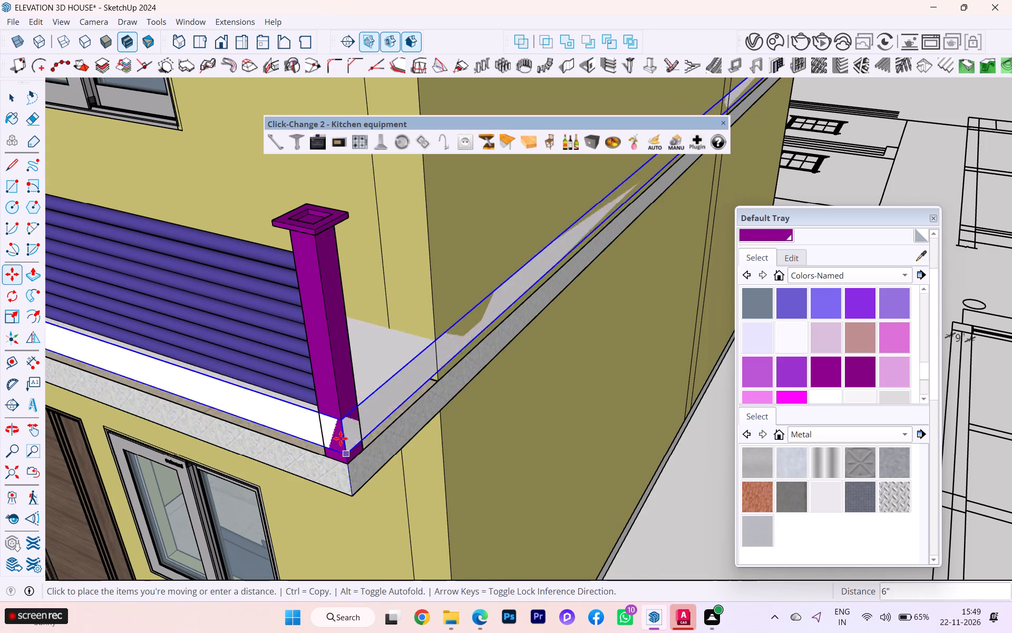
pyautogui.scroll(-5, 366, 287)
pyautogui.scroll(1, 376, 297)
pyautogui.scroll(-2, 450, 349)
pyautogui.scroll(2, 452, 353)
pyautogui.scroll(-2, 452, 353)
pyautogui.scroll(1, 452, 354)
pyautogui.scroll(-2, 452, 354)
pyautogui.scroll(2, 453, 357)
pyautogui.scroll(-1, 451, 373)
pyautogui.scroll(1, 451, 375)
pyautogui.scroll(-6, 450, 376)
pyautogui.scroll(1, 449, 381)
pyautogui.scroll(-4, 448, 382)
pyautogui.scroll(2, 446, 389)
pyautogui.scroll(-1, 446, 390)
pyautogui.scroll(6, 388, 196)
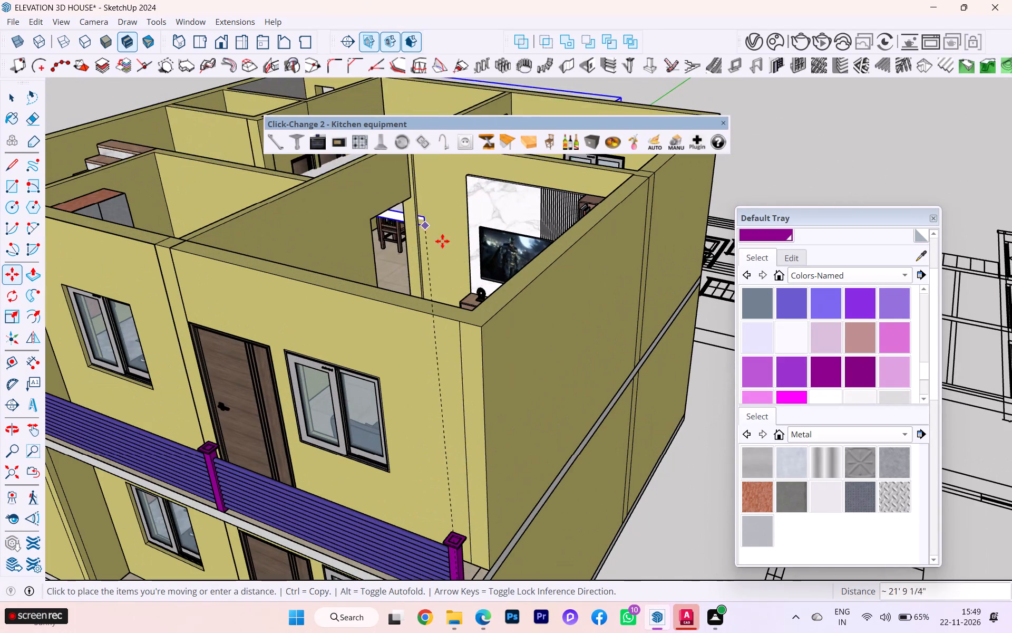
pyautogui.press('Up')
pyautogui.scroll(2, 448, 268)
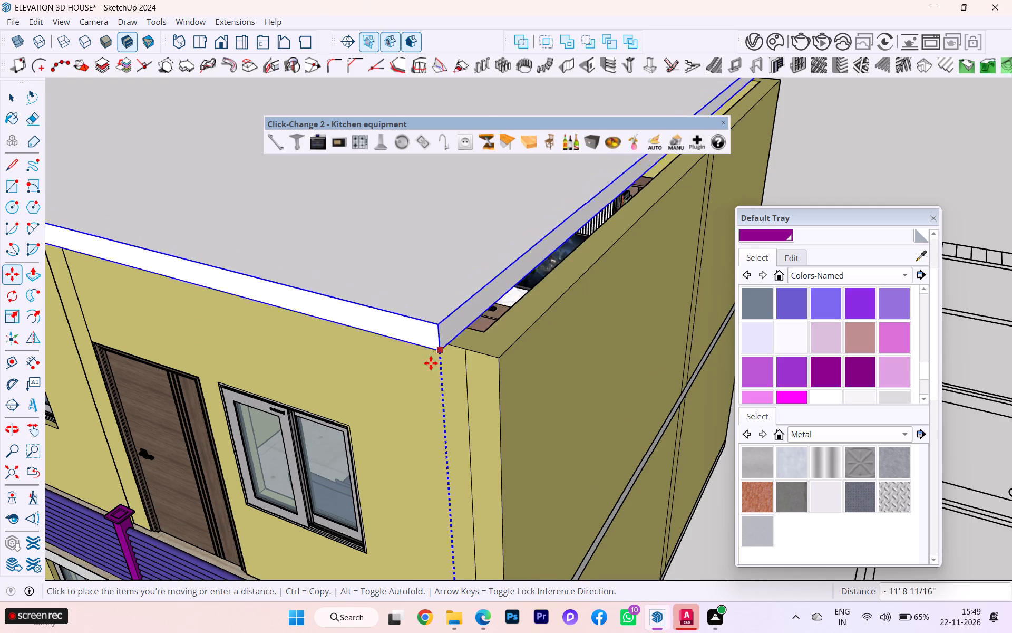
pyautogui.click(438, 375)
# Lower the roof slab by its bottom front corner so it rests on the top corner of the upper-floor walls.
pyautogui.scroll(-1, 501, 329)
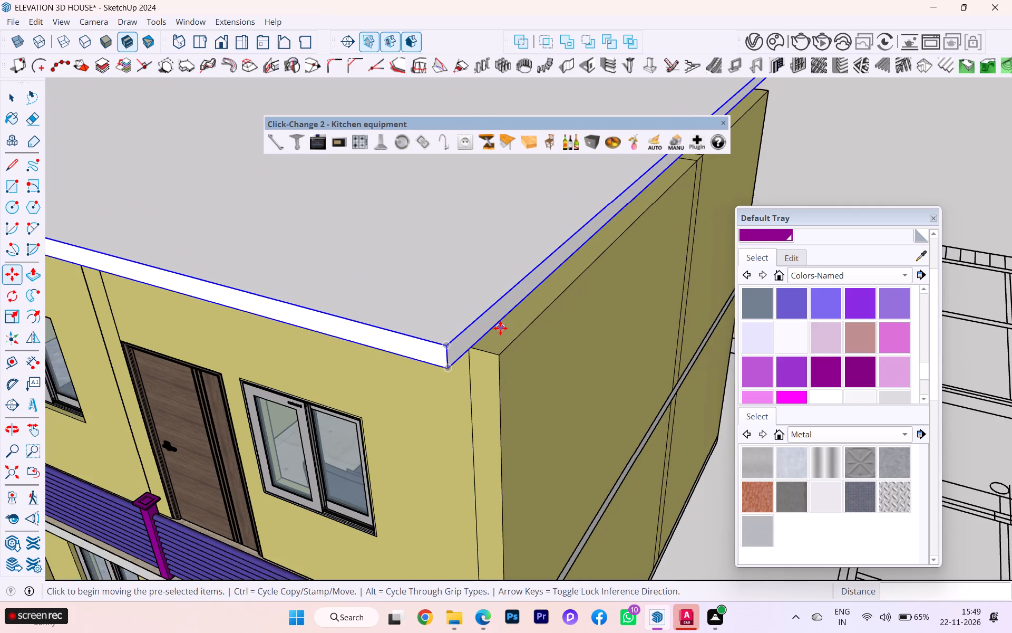
pyautogui.moveTo(498, 330); pyautogui.dragTo(259, 321, button='middle')
pyautogui.scroll(-4, 373, 277)
pyautogui.scroll(1, 297, 264)
pyautogui.moveTo(315, 269); pyautogui.dragTo(677, 262, button='middle')
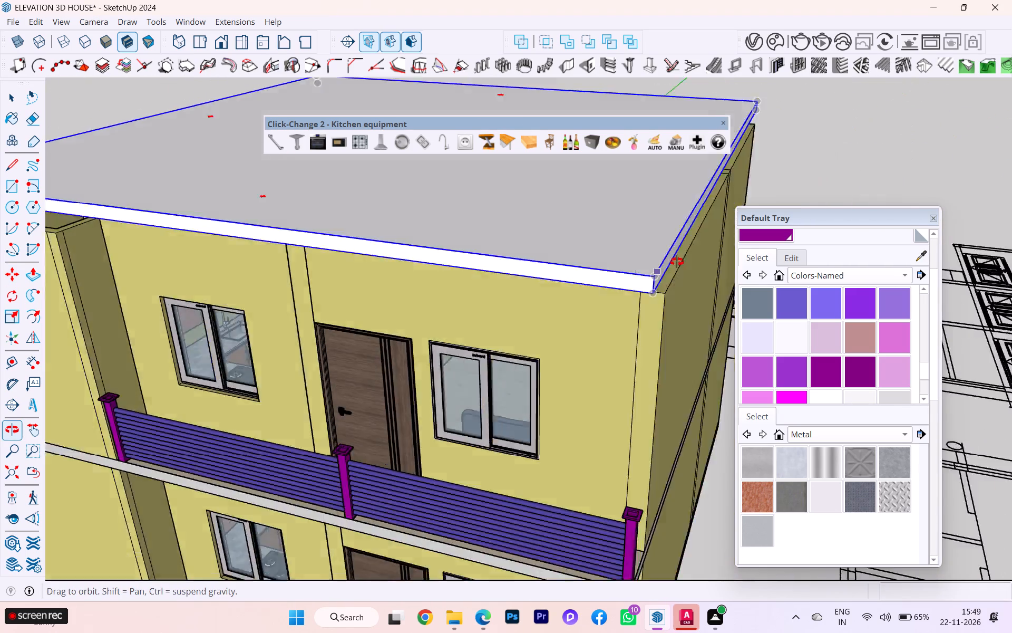
pyautogui.moveTo(677, 262); pyautogui.dragTo(684, 262, button='middle')
pyautogui.scroll(-2, 687, 256)
pyautogui.scroll(1, 656, 263)
pyautogui.scroll(-2, 646, 264)
pyautogui.scroll(1, 547, 263)
pyautogui.scroll(-1, 484, 257)
pyautogui.moveTo(481, 258); pyautogui.dragTo(641, 264, button='middle')
pyautogui.scroll(3, 415, 294)
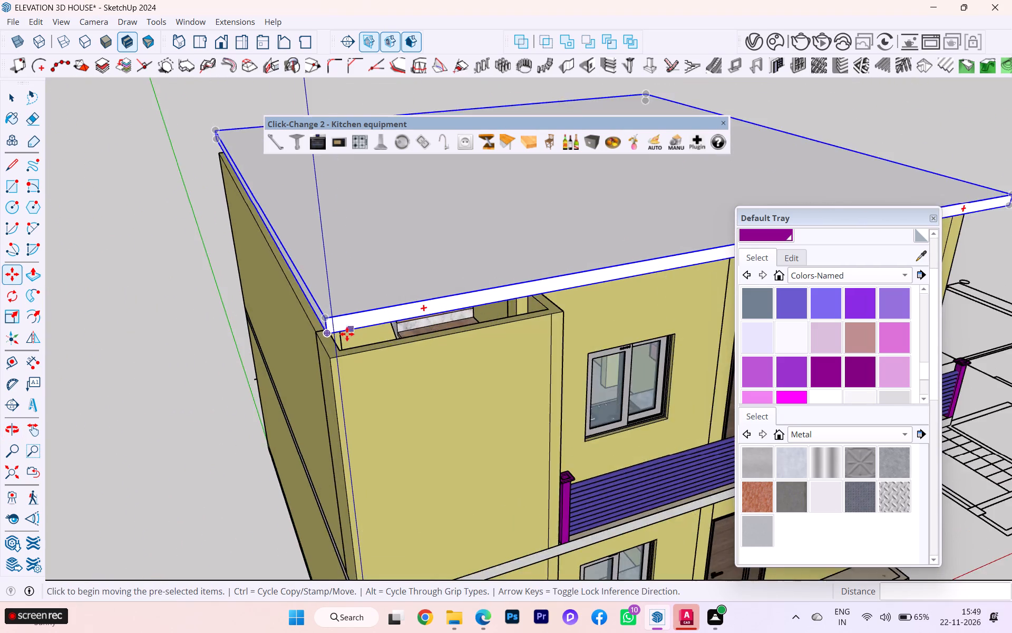
pyautogui.scroll(1, 347, 334)
pyautogui.scroll(-2, 347, 334)
pyautogui.scroll(6, 347, 334)
pyautogui.scroll(-1, 329, 335)
pyautogui.scroll(8, 329, 335)
pyautogui.scroll(-2, 329, 334)
pyautogui.scroll(3, 329, 334)
pyautogui.scroll(-2, 334, 334)
pyautogui.scroll(3, 334, 334)
pyautogui.scroll(-2, 334, 334)
pyautogui.scroll(2, 334, 334)
pyautogui.click(337, 332)
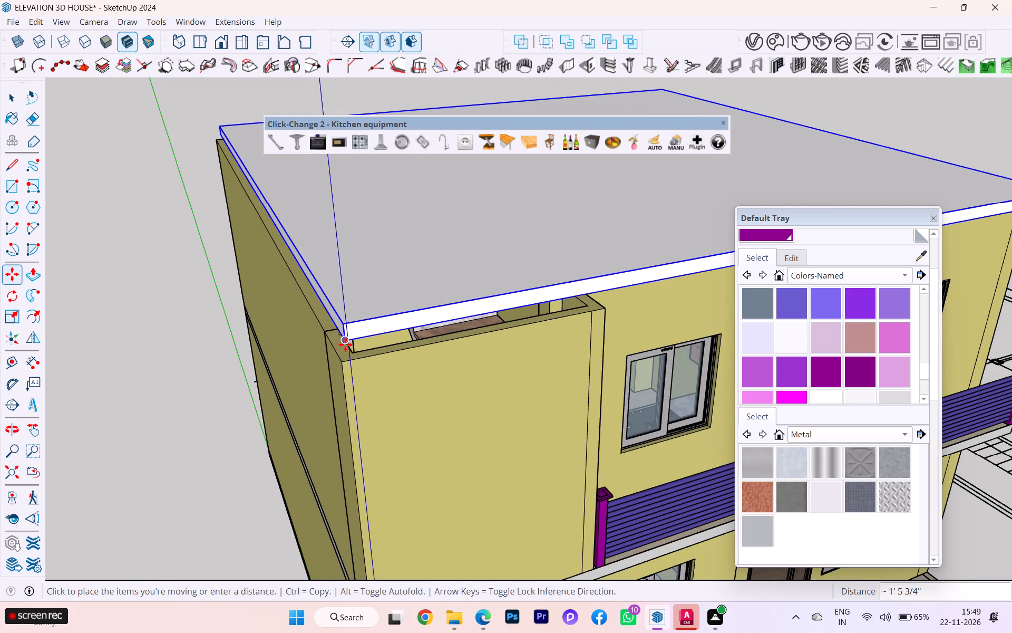
pyautogui.click(337, 363)
# Examine how the roof slab sits on the upper walls along the sides and front of the house.
pyautogui.scroll(-2, 405, 283)
pyautogui.scroll(3, 425, 273)
pyautogui.scroll(-1, 432, 268)
pyautogui.moveTo(345, 268); pyautogui.dragTo(615, 248, button='middle')
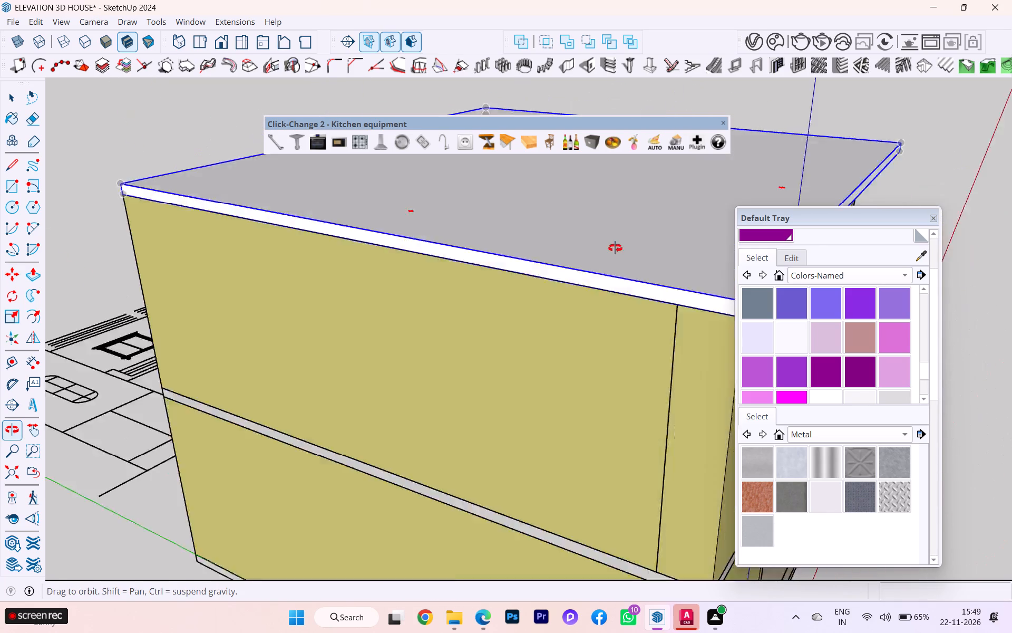
pyautogui.moveTo(615, 248); pyautogui.dragTo(654, 244, button='middle')
pyautogui.scroll(-8, 347, 257)
pyautogui.moveTo(478, 245); pyautogui.dragTo(215, 264, button='middle')
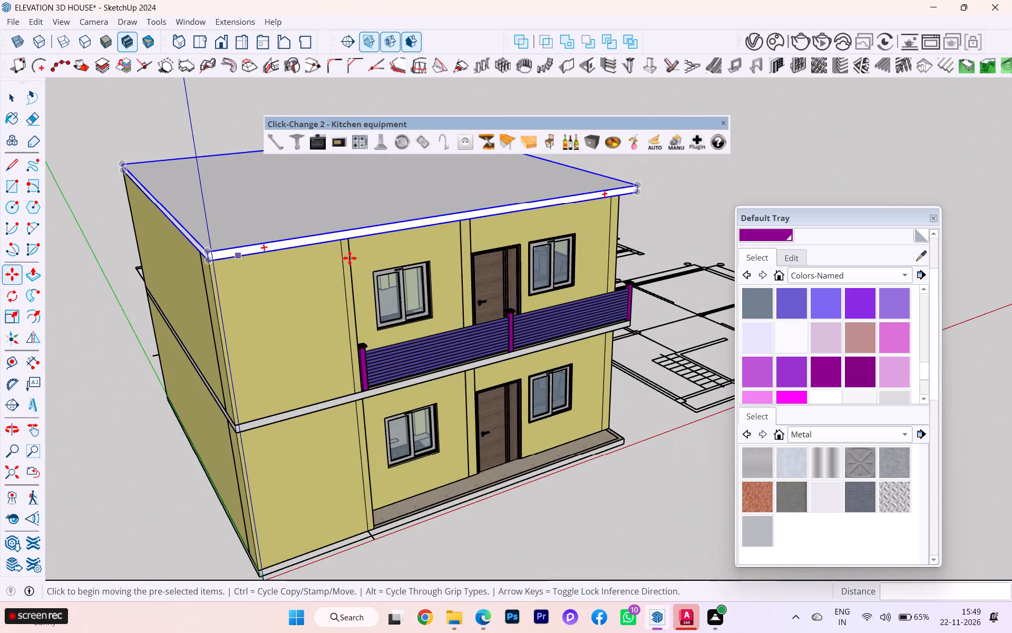
# Examine the roof slab's fit along the front and at the balcony-end corner of the upper floor.
pyautogui.scroll(-2, 476, 246)
pyautogui.moveTo(478, 245); pyautogui.dragTo(183, 305, button='middle')
pyautogui.scroll(5, 203, 268)
pyautogui.scroll(4, 255, 244)
pyautogui.scroll(-3, 252, 250)
pyautogui.scroll(9, 252, 250)
pyautogui.scroll(-1, 270, 237)
pyautogui.scroll(2, 270, 237)
pyautogui.scroll(-1, 271, 237)
pyautogui.moveTo(271, 238); pyautogui.dragTo(394, 180, button='middle')
pyautogui.scroll(2, 379, 198)
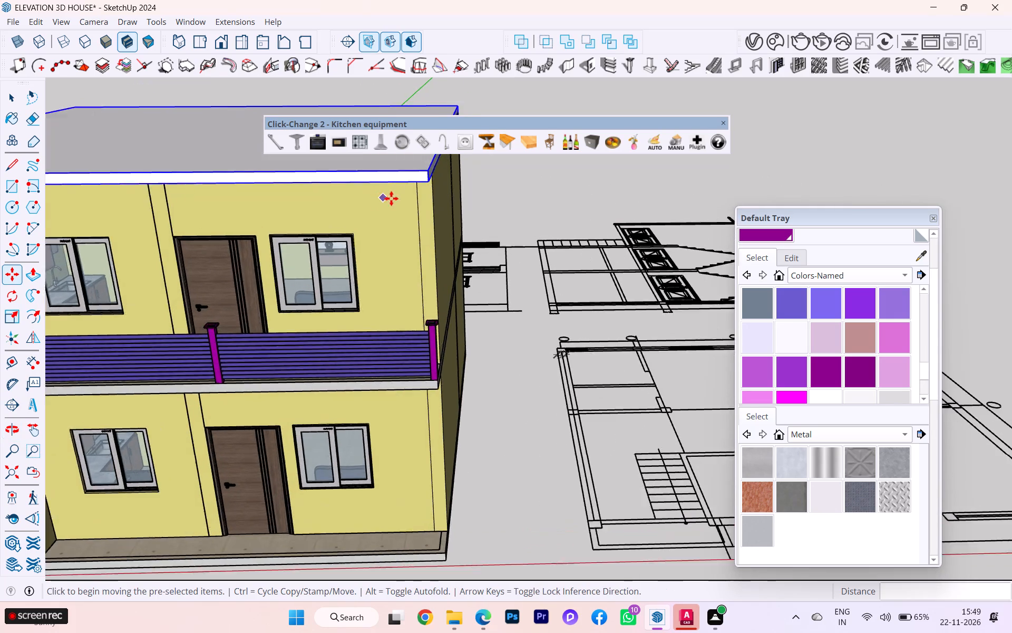
pyautogui.scroll(2, 391, 198)
pyautogui.scroll(-3, 410, 209)
pyautogui.moveTo(404, 225); pyautogui.dragTo(490, 233, button='middle')
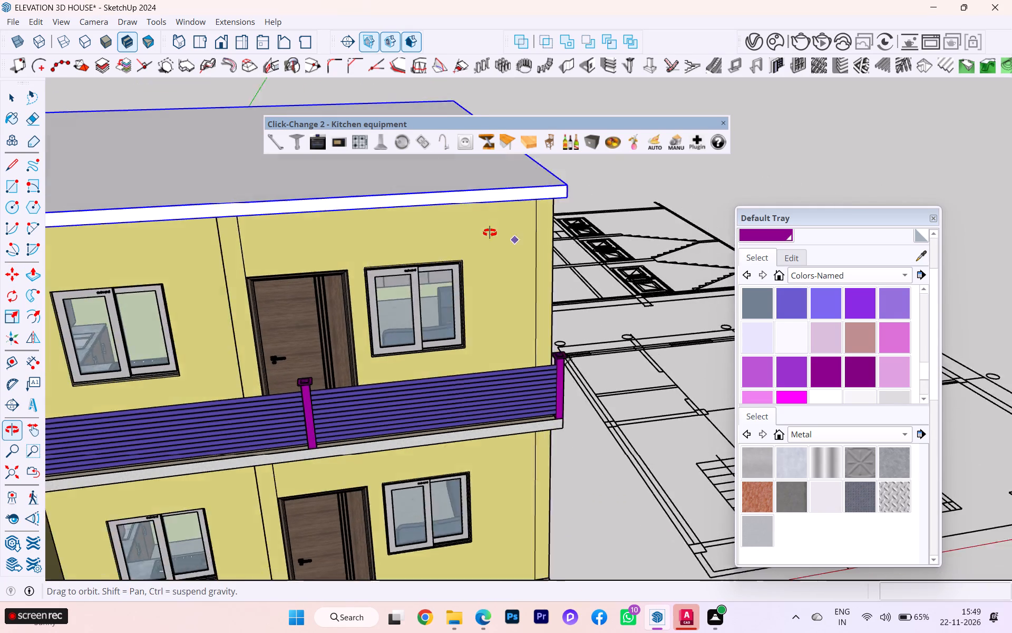
pyautogui.moveTo(490, 233); pyautogui.dragTo(517, 230, button='middle')
pyautogui.scroll(-6, 520, 231)
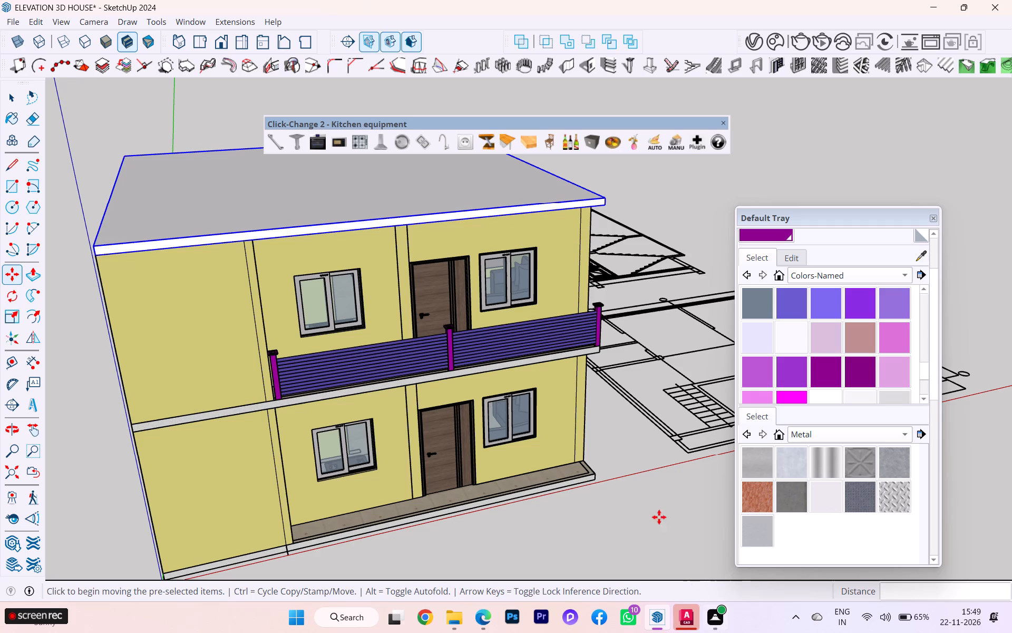
pyautogui.scroll(-3, 259, 304)
# Deselect the roof slab.
pyautogui.click(11, 96)
pyautogui.click(82, 136)
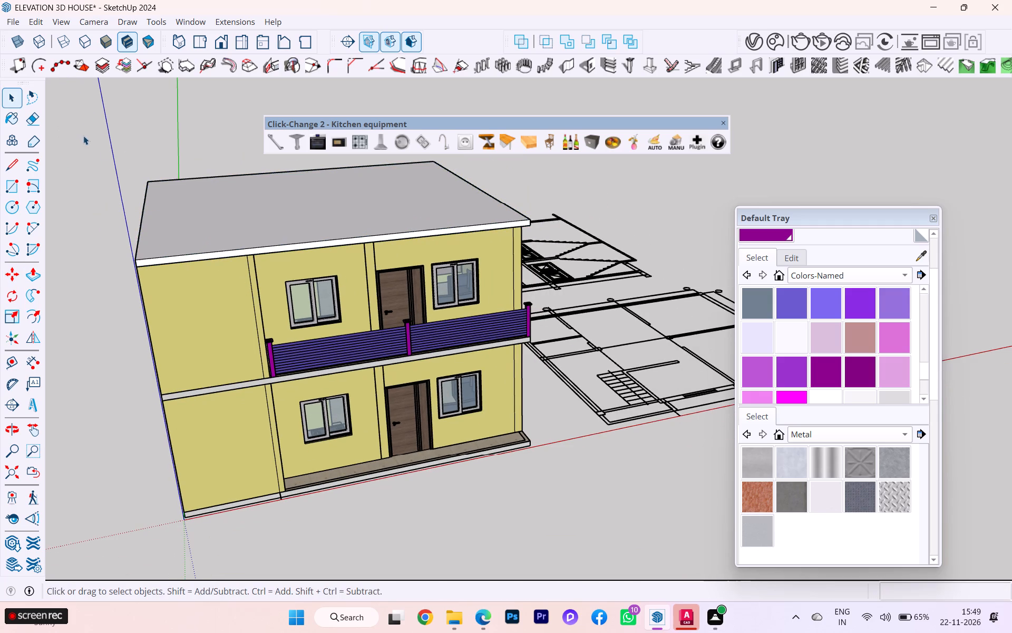
pyautogui.click(106, 265)
# Examine the house from the front and the balcony-end side wall, checking the roof slab, floor slab and wall joints.
pyautogui.scroll(-1, 257, 294)
pyautogui.scroll(1, 228, 287)
pyautogui.scroll(-1, 228, 287)
pyautogui.scroll(2, 228, 287)
pyautogui.scroll(-4, 228, 287)
pyautogui.scroll(1, 228, 287)
pyautogui.scroll(1, 312, 229)
pyautogui.scroll(-1, 312, 229)
pyautogui.scroll(7, 313, 229)
pyautogui.scroll(-1, 381, 227)
pyautogui.scroll(4, 381, 227)
pyautogui.scroll(-1, 443, 232)
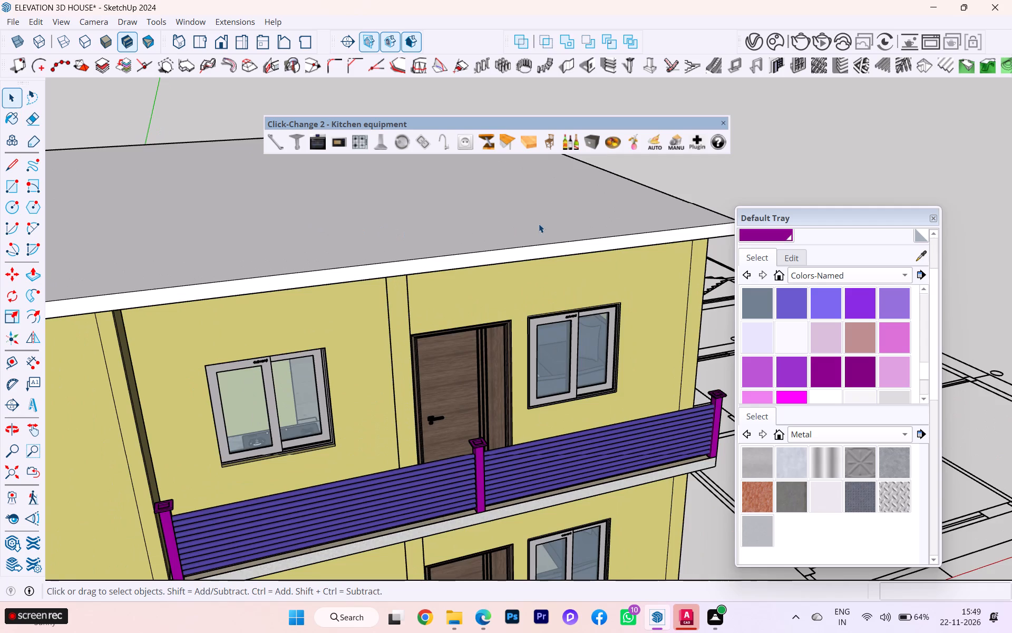
pyautogui.moveTo(540, 223); pyautogui.dragTo(361, 245, button='middle')
pyautogui.scroll(-1, 390, 236)
pyautogui.scroll(3, 402, 236)
pyautogui.scroll(1, 621, 266)
pyautogui.scroll(-3, 622, 266)
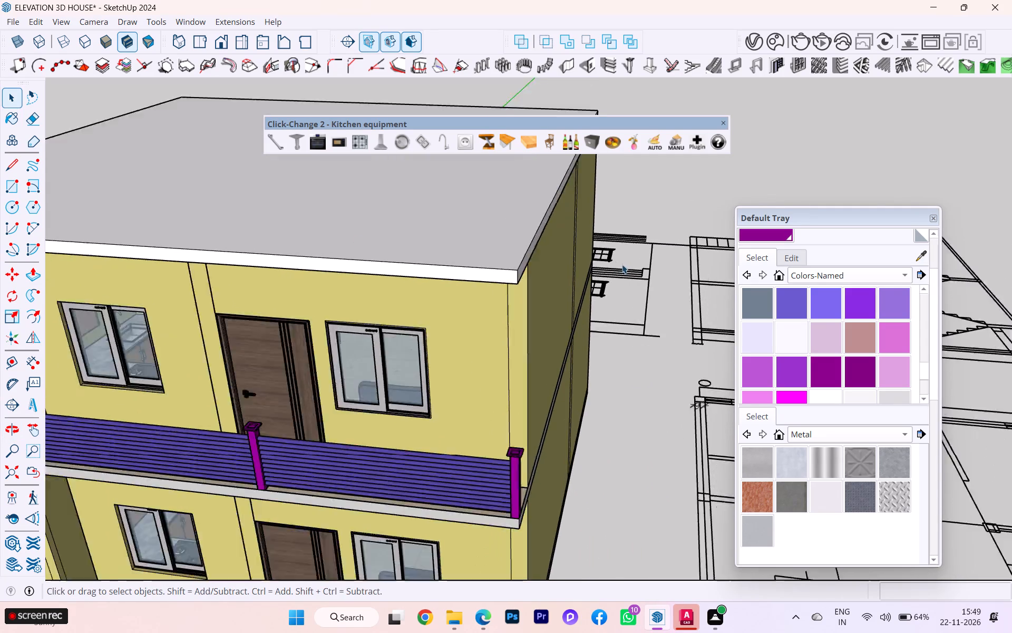
pyautogui.scroll(-3, 631, 251)
pyautogui.scroll(1, 631, 251)
pyautogui.scroll(-3, 631, 251)
pyautogui.moveTo(608, 265); pyautogui.dragTo(488, 293, button='middle')
pyautogui.scroll(3, 518, 290)
pyautogui.scroll(-1, 529, 285)
pyautogui.scroll(8, 530, 284)
pyautogui.scroll(9, 576, 303)
pyautogui.scroll(-4, 580, 333)
pyautogui.scroll(2, 580, 333)
pyautogui.scroll(-1, 580, 333)
pyautogui.scroll(2, 580, 333)
pyautogui.scroll(-1, 598, 320)
pyautogui.scroll(2, 598, 320)
pyautogui.scroll(-1, 598, 320)
pyautogui.scroll(3, 598, 320)
pyautogui.scroll(-3, 586, 303)
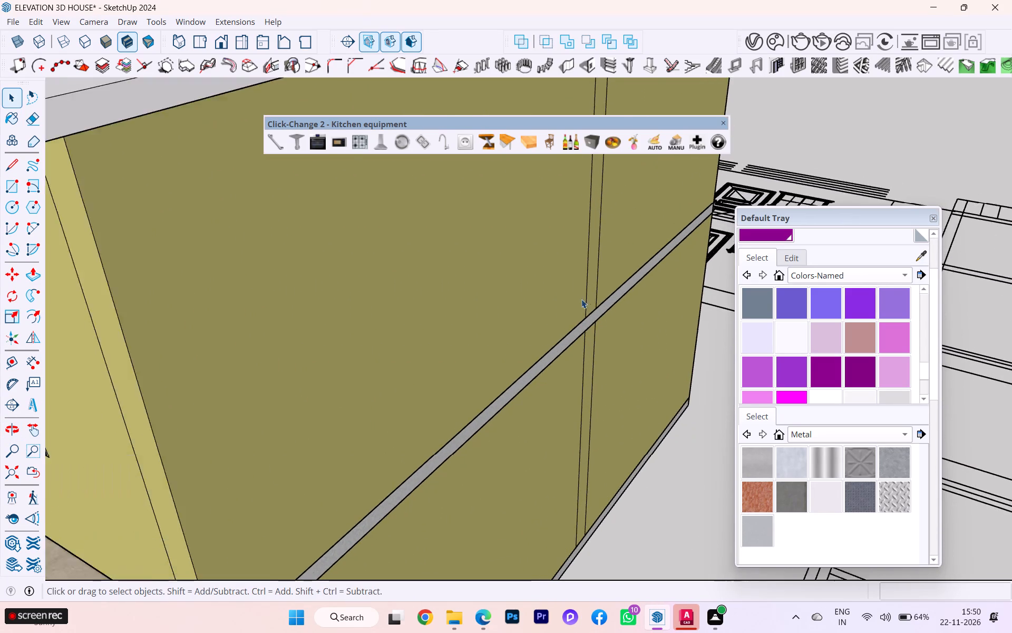
pyautogui.moveTo(542, 290); pyautogui.dragTo(398, 247, button='middle')
pyautogui.scroll(-4, 500, 240)
pyautogui.scroll(-3, 559, 246)
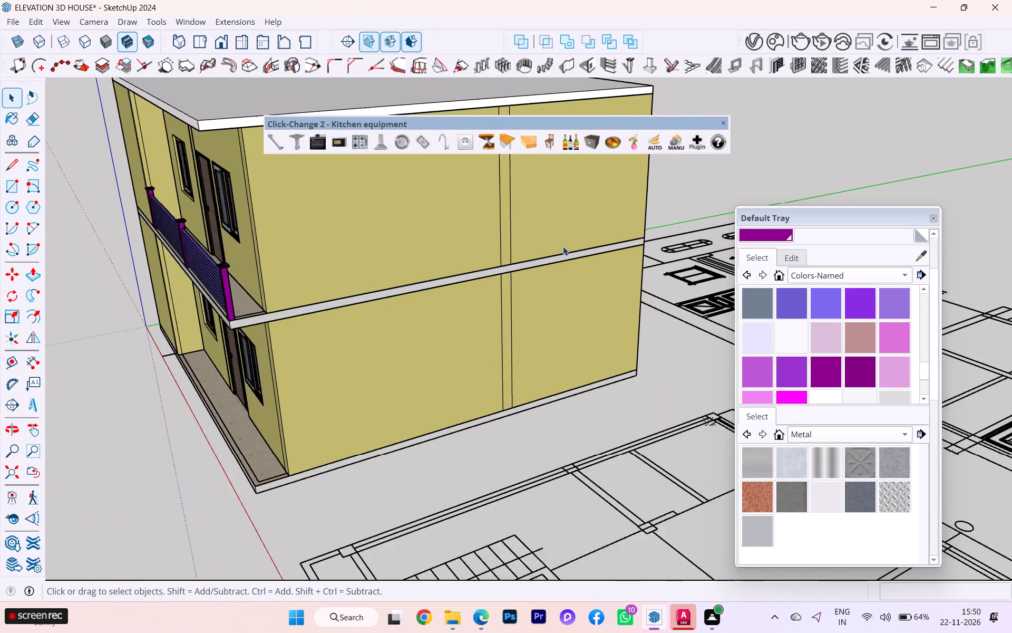
pyautogui.scroll(-1, 417, 285)
pyautogui.scroll(1, 408, 286)
pyautogui.scroll(-1, 392, 286)
pyautogui.moveTo(384, 289); pyautogui.dragTo(713, 260, button='middle')
pyautogui.scroll(-4, 468, 274)
pyautogui.moveTo(461, 277); pyautogui.dragTo(481, 267, button='middle')
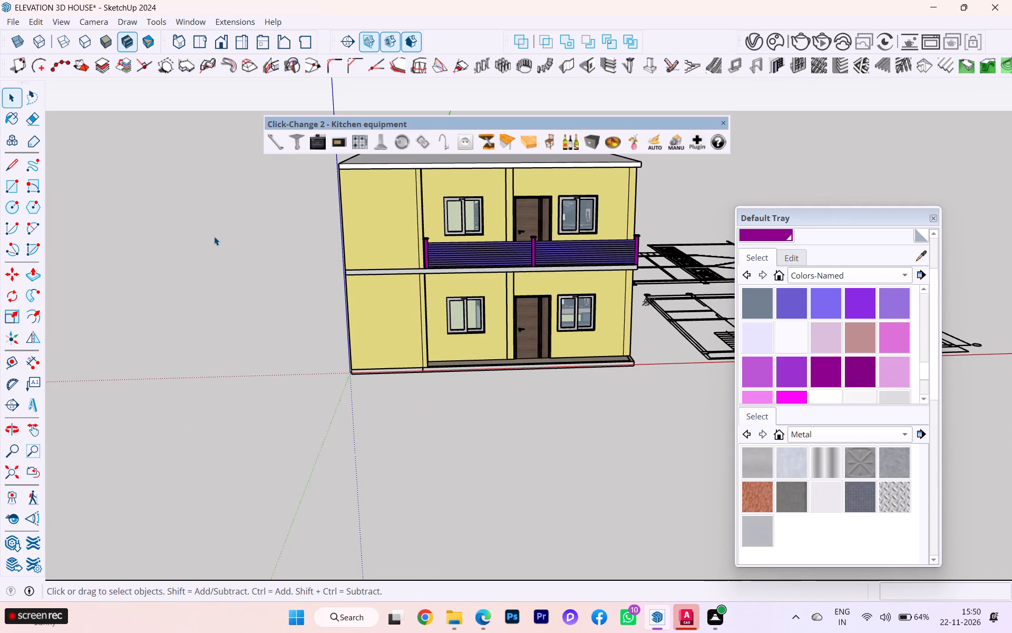
# Open the roof slab for editing and offset its top face outline 4.5" inward to form a border strip.
pyautogui.scroll(3, 277, 281)
pyautogui.scroll(-2, 318, 277)
pyautogui.scroll(1, 310, 291)
pyautogui.scroll(-1, 310, 291)
pyautogui.moveTo(306, 295); pyautogui.dragTo(285, 395, button='middle')
pyautogui.scroll(5, 356, 311)
pyautogui.scroll(-1, 358, 289)
pyautogui.scroll(1, 357, 290)
pyautogui.click(338, 301)
pyautogui.doubleClick(338, 301)
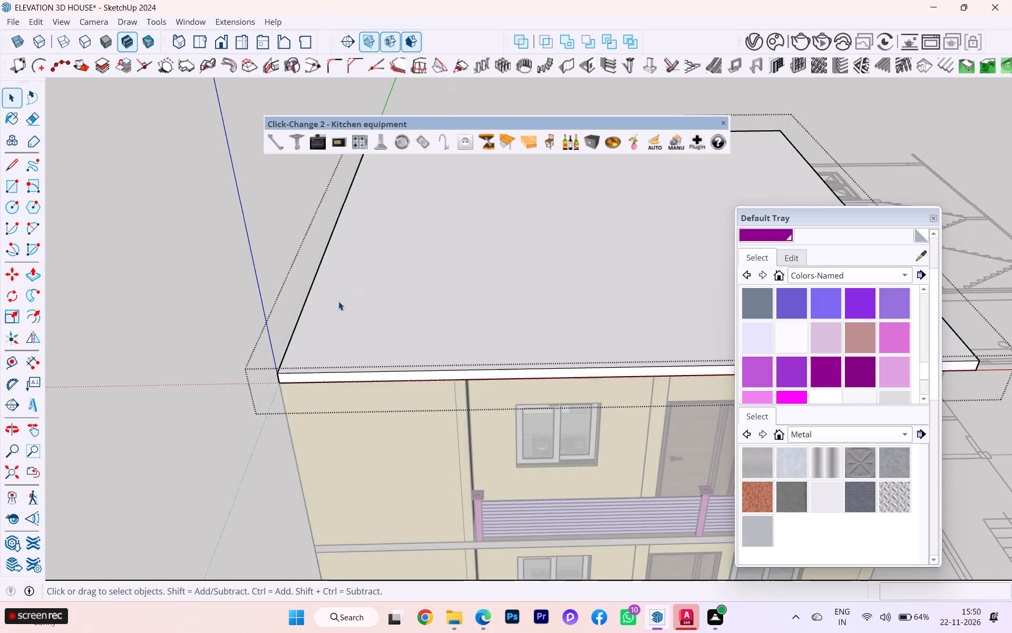
pyautogui.click(332, 308)
pyautogui.click(313, 308)
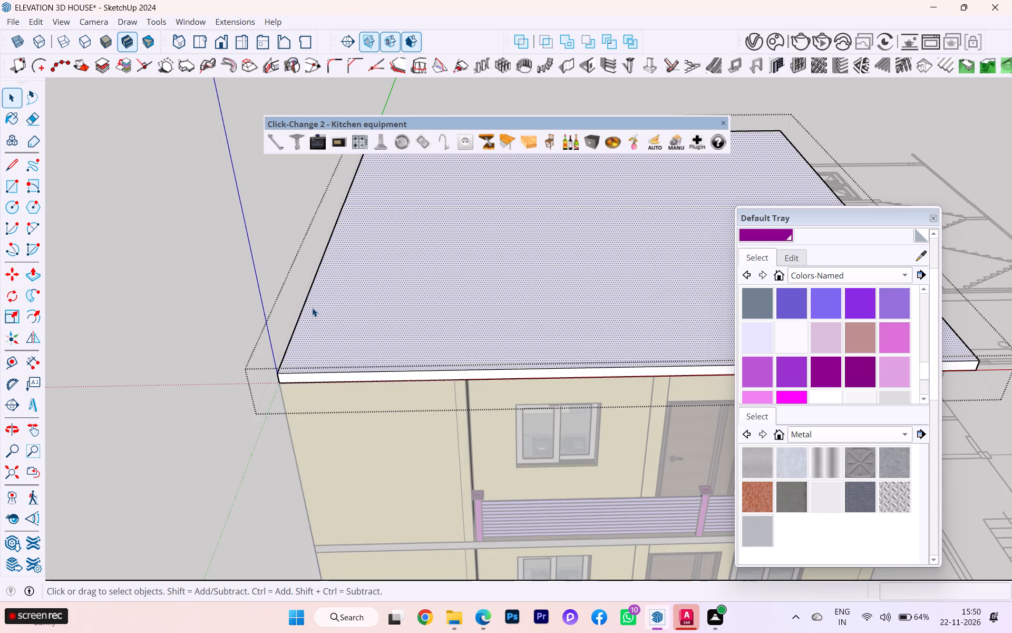
pyautogui.press('f')
pyautogui.press('Return')
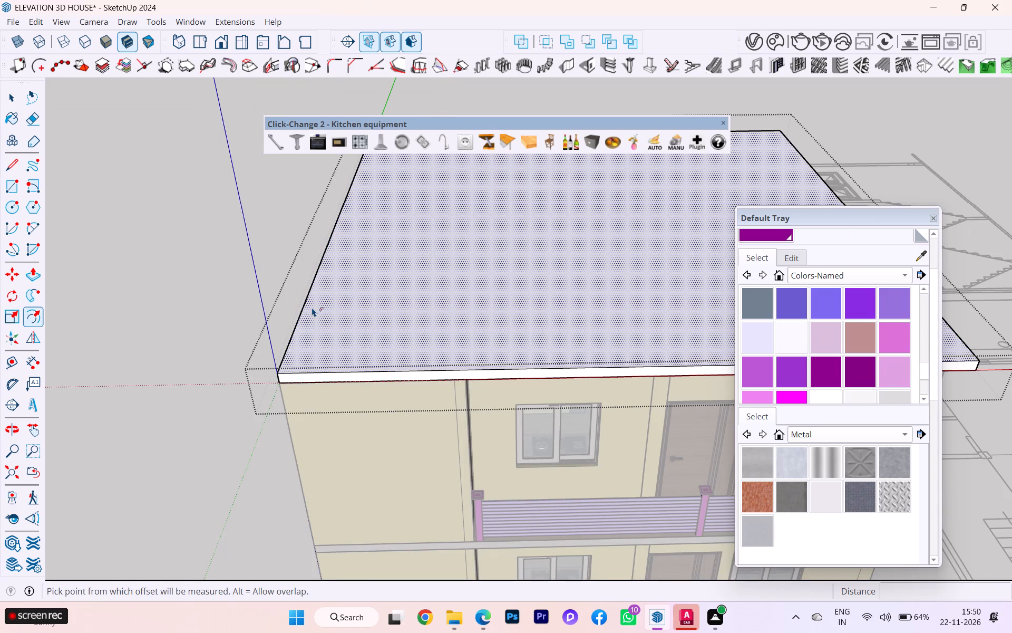
pyautogui.click(306, 316)
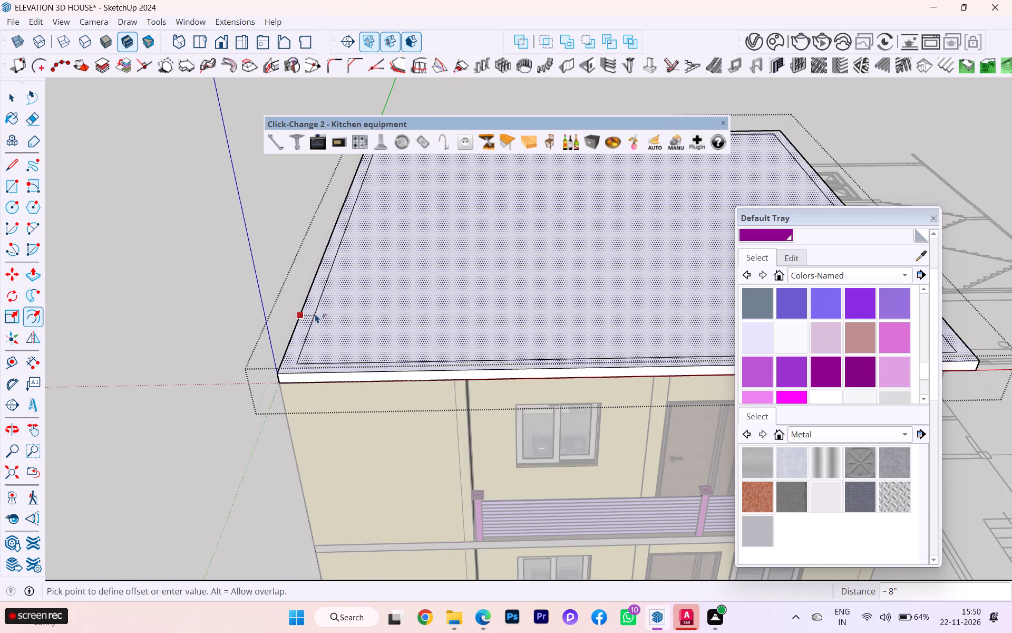
pyautogui.write('4.5')
pyautogui.press('Return')
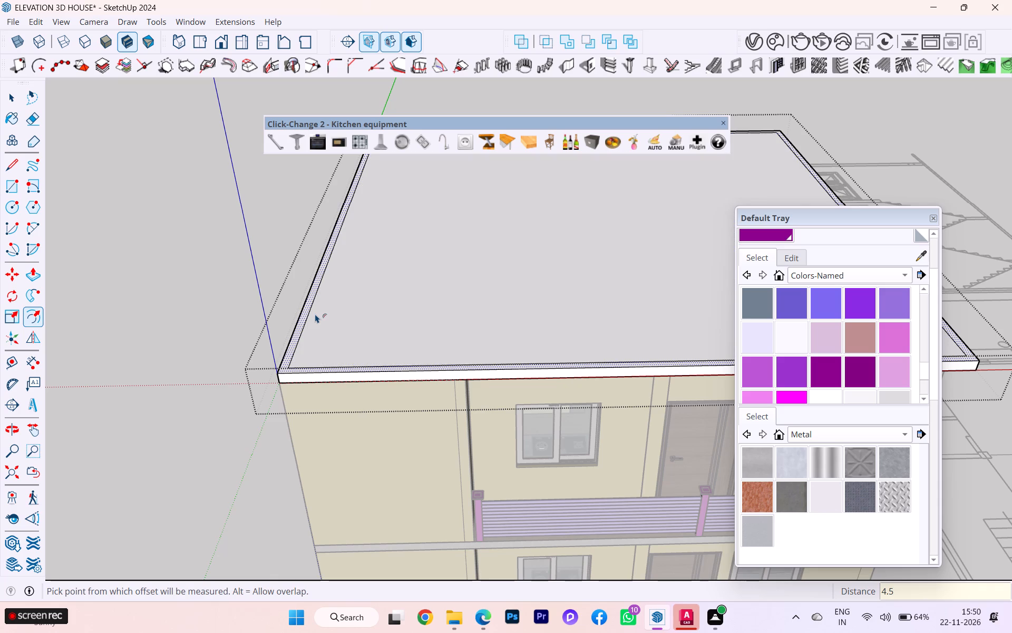
# Draw a line across the border strip from the inner offset corner to the slab's side edge, at the front corner on the blue axis.
pyautogui.scroll(-3, 319, 314)
pyautogui.scroll(1, 319, 314)
pyautogui.scroll(-1, 319, 314)
pyautogui.moveTo(246, 361); pyautogui.dragTo(300, 443, button='middle')
pyautogui.scroll(-1, 251, 373)
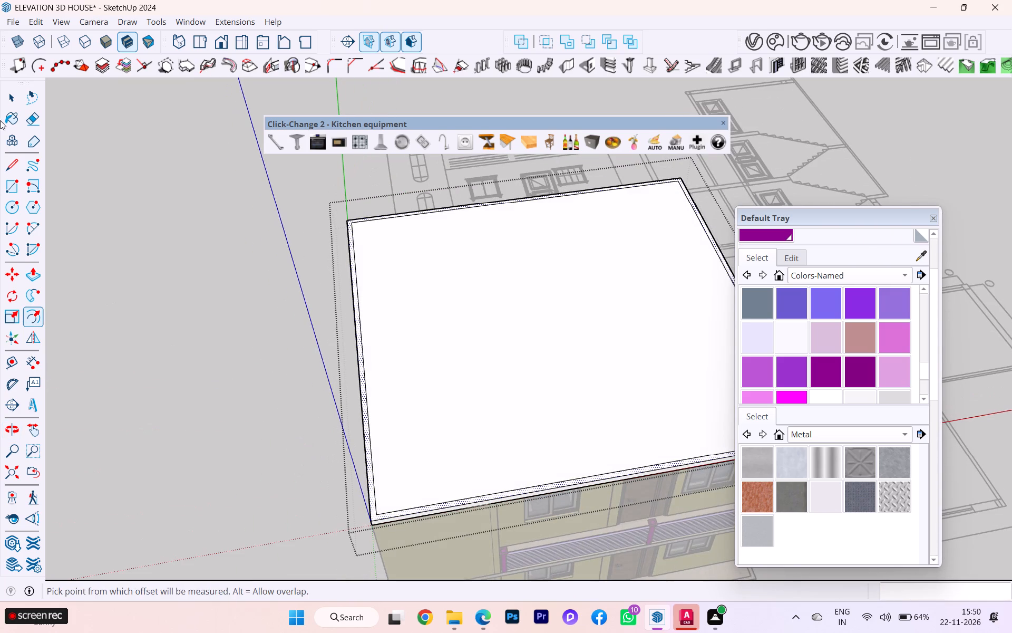
pyautogui.click(8, 163)
pyautogui.scroll(4, 343, 434)
pyautogui.scroll(-2, 390, 527)
pyautogui.scroll(2, 390, 527)
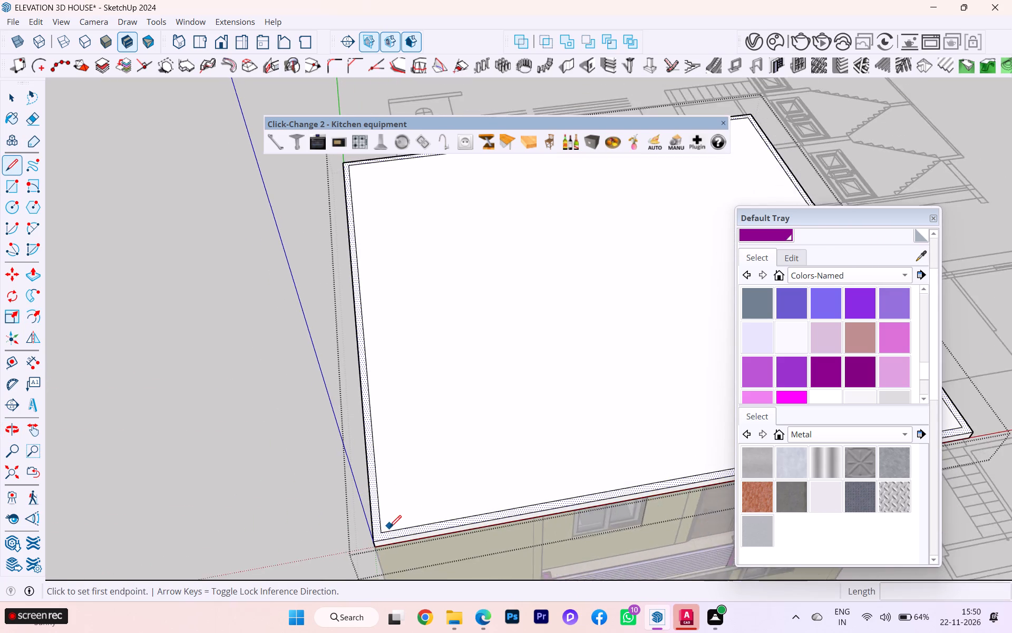
pyautogui.scroll(-1, 390, 533)
pyautogui.scroll(6, 390, 533)
pyautogui.scroll(1, 312, 601)
pyautogui.scroll(-1, 312, 601)
pyautogui.scroll(6, 312, 601)
pyautogui.scroll(-1, 394, 538)
pyautogui.scroll(4, 394, 538)
pyautogui.scroll(-2, 382, 529)
pyautogui.scroll(1, 382, 529)
pyautogui.scroll(-3, 382, 529)
pyautogui.scroll(7, 382, 529)
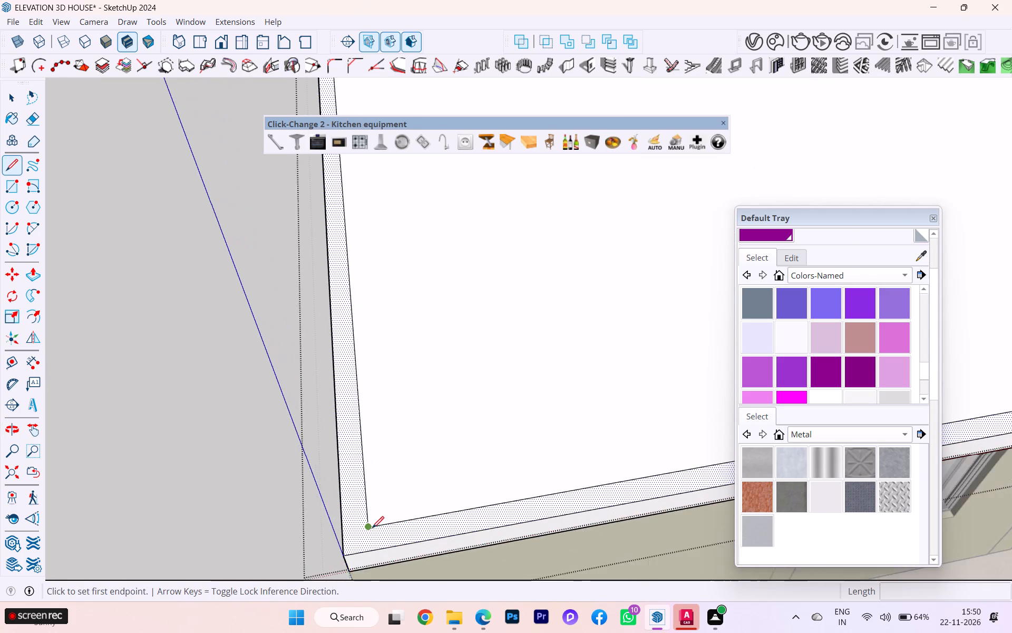
pyautogui.scroll(2, 372, 528)
pyautogui.click(367, 524)
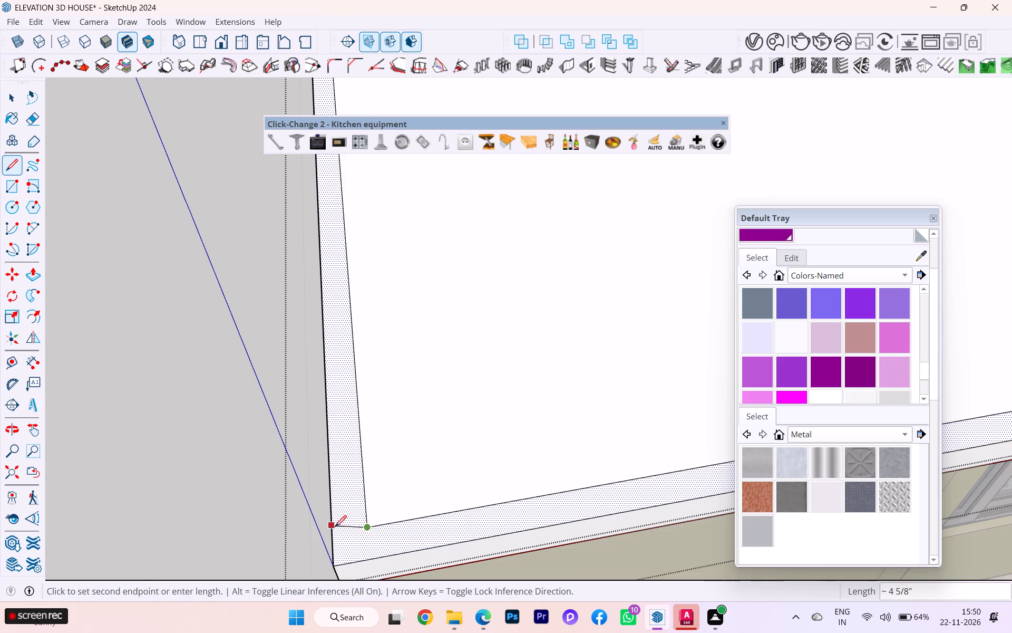
pyautogui.click(332, 538)
# Draw a line from the inner offset corner to the slab's side edge at the balcony-end front corner, separating the front border strip.
pyautogui.scroll(1, 348, 524)
pyautogui.scroll(-5, 348, 524)
pyautogui.scroll(4, 360, 543)
pyautogui.scroll(-1, 360, 543)
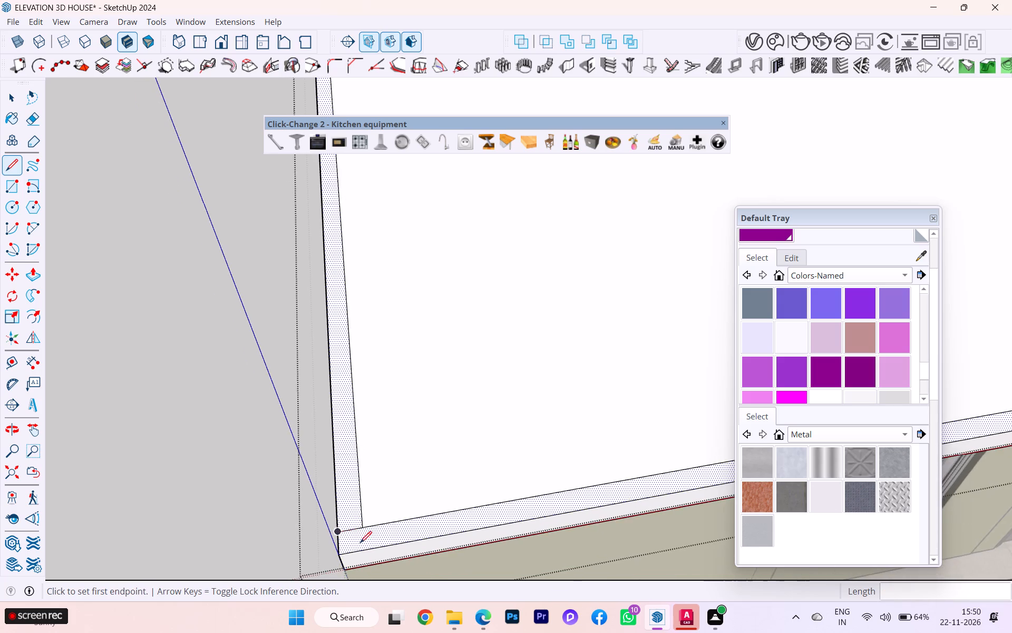
pyautogui.scroll(-5, 197, 517)
pyautogui.scroll(1, 174, 519)
pyautogui.scroll(-1, 173, 519)
pyautogui.scroll(-3, 235, 430)
pyautogui.scroll(2, 239, 428)
pyautogui.scroll(-3, 240, 428)
pyautogui.scroll(1, 241, 428)
pyautogui.scroll(-1, 245, 427)
pyautogui.scroll(4, 245, 427)
pyautogui.scroll(-1, 304, 483)
pyautogui.scroll(1, 302, 483)
pyautogui.scroll(-10, 290, 482)
pyautogui.scroll(1, 240, 471)
pyautogui.scroll(-3, 240, 471)
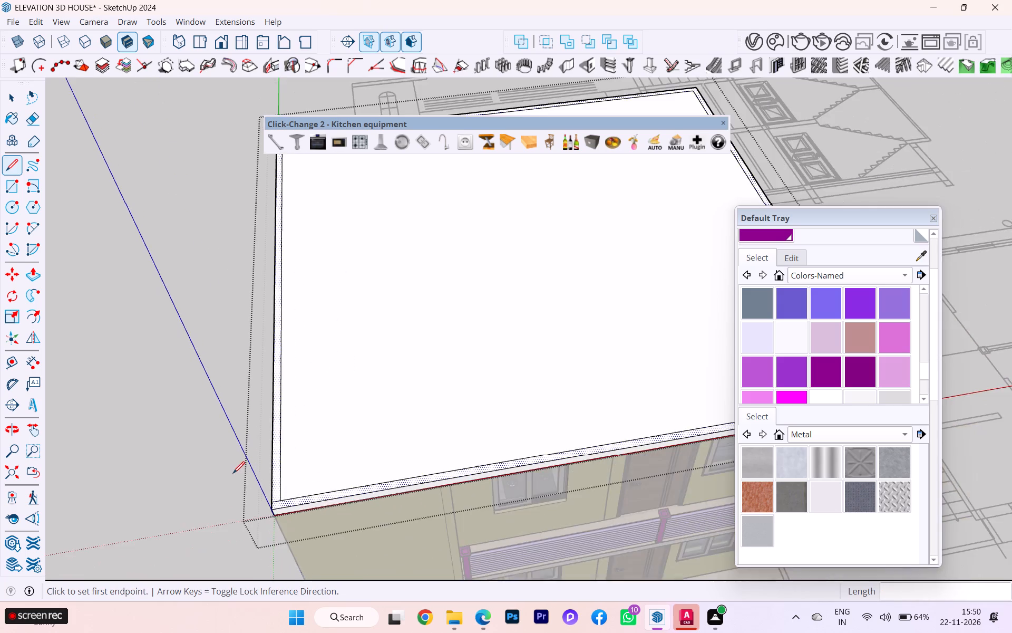
pyautogui.scroll(-14, 221, 472)
pyautogui.scroll(2, 221, 472)
pyautogui.scroll(-3, 222, 472)
pyautogui.scroll(3, 496, 439)
pyautogui.scroll(-1, 525, 438)
pyautogui.scroll(4, 530, 438)
pyautogui.scroll(-2, 562, 434)
pyautogui.scroll(5, 563, 433)
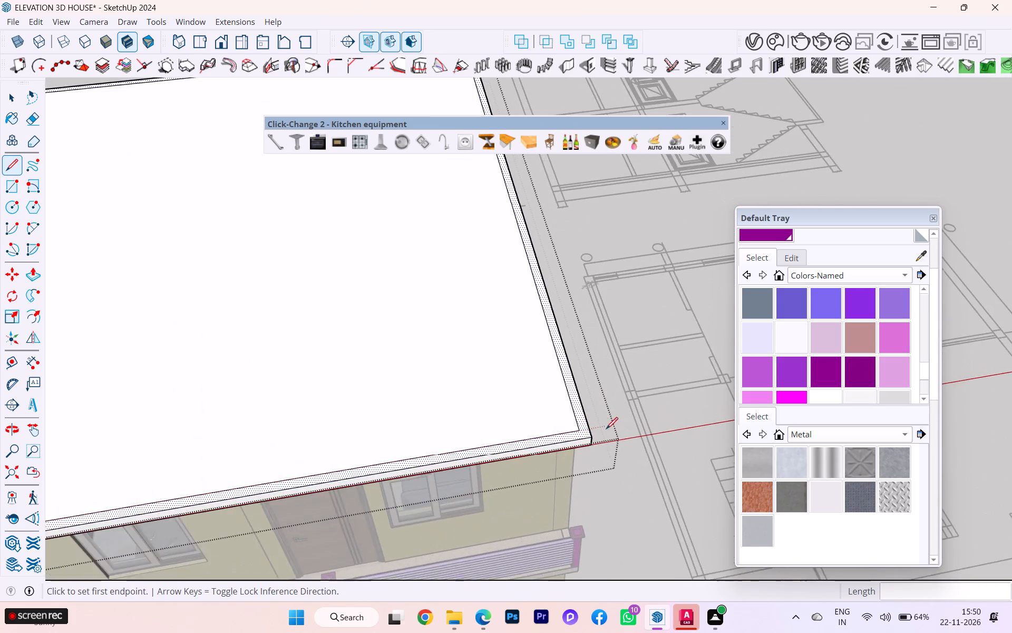
pyautogui.scroll(2, 606, 429)
pyautogui.scroll(-2, 583, 427)
pyautogui.scroll(1, 583, 427)
pyautogui.scroll(-1, 581, 428)
pyautogui.scroll(3, 581, 428)
pyautogui.scroll(-1, 556, 447)
pyautogui.scroll(13, 556, 447)
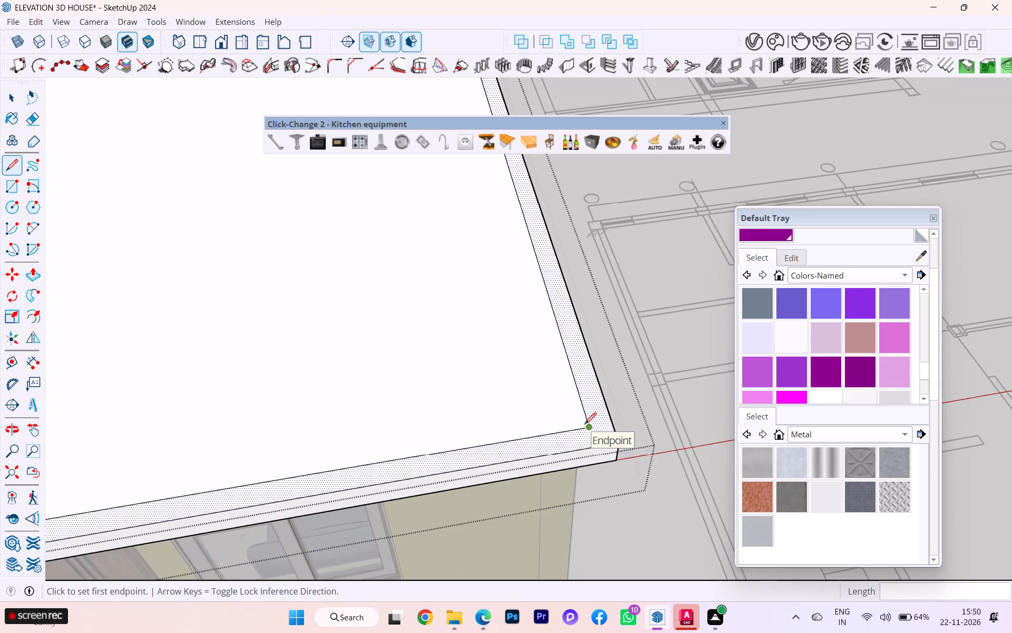
pyautogui.click(587, 425)
pyautogui.click(616, 426)
pyautogui.scroll(-1, 616, 426)
pyautogui.scroll(3, 616, 426)
pyautogui.scroll(-5, 616, 426)
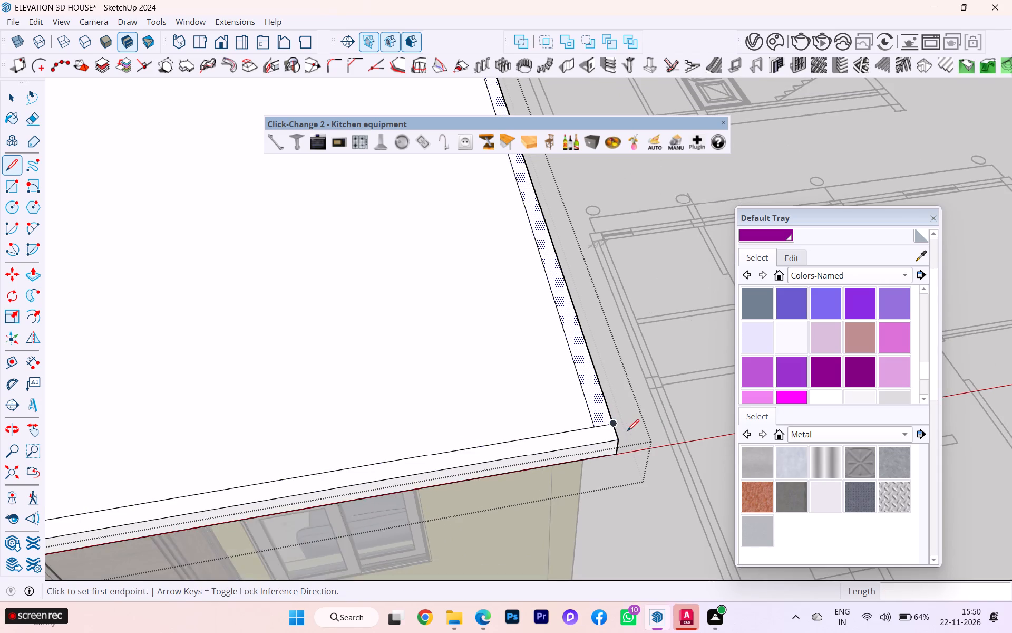
pyautogui.scroll(-11, 627, 431)
pyautogui.scroll(4, 620, 448)
pyautogui.scroll(-2, 633, 452)
pyautogui.scroll(1, 633, 452)
pyautogui.scroll(-3, 633, 452)
pyautogui.scroll(2, 633, 452)
pyautogui.scroll(-2, 633, 452)
pyautogui.scroll(1, 666, 446)
pyautogui.scroll(-2, 666, 446)
pyautogui.scroll(2, 666, 446)
pyautogui.scroll(-1, 666, 447)
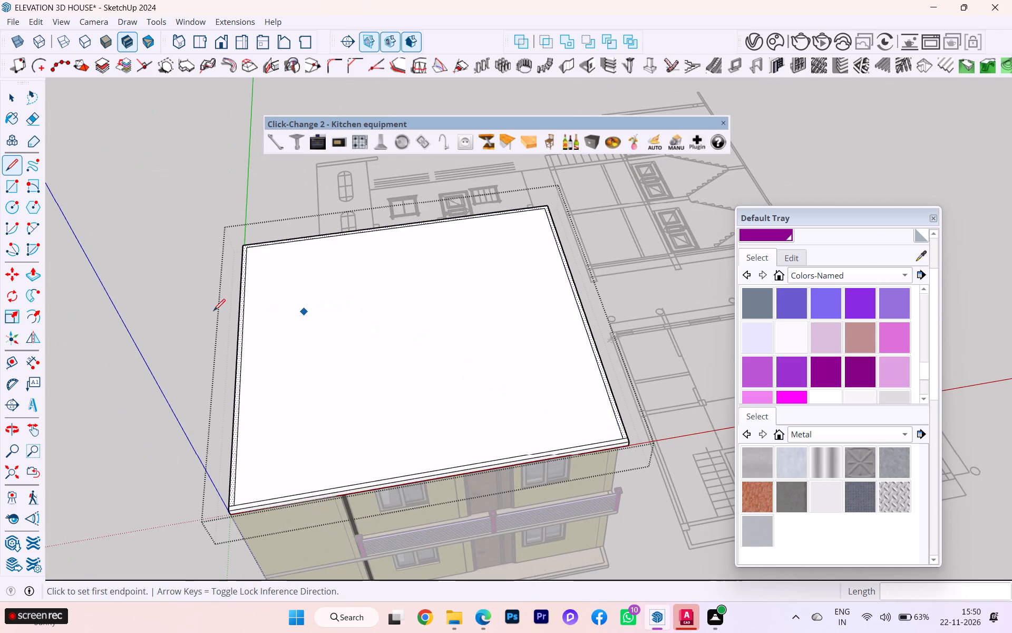
# Push/Pull the side and rear border strip of the roof slab up 3' to form the parapet, and leave slab editing.
pyautogui.click(11, 92)
pyautogui.scroll(-1, 235, 257)
pyautogui.scroll(5, 239, 262)
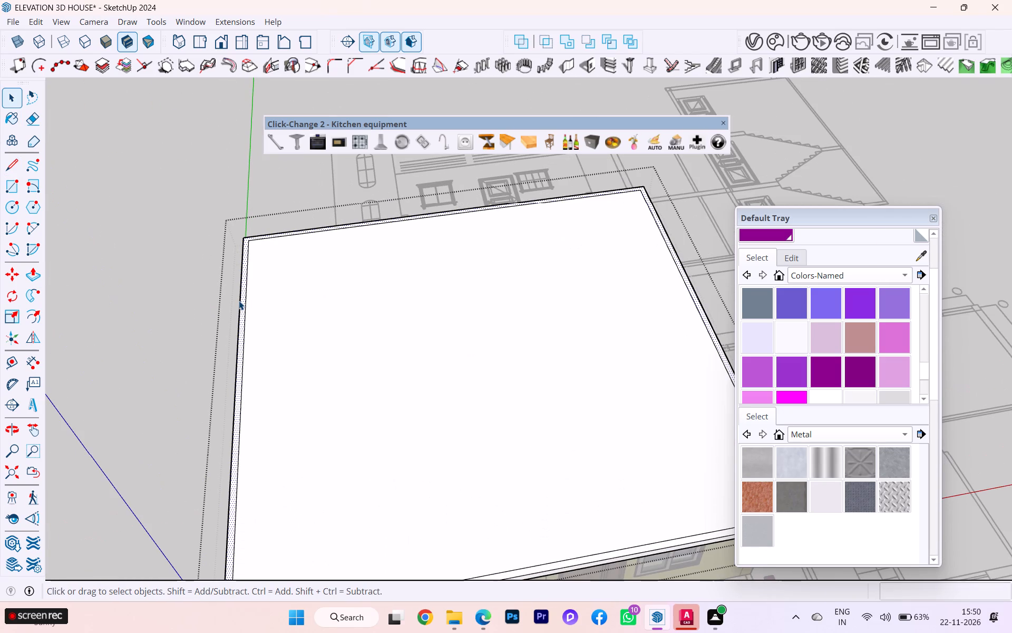
pyautogui.press('p')
pyautogui.press('Return')
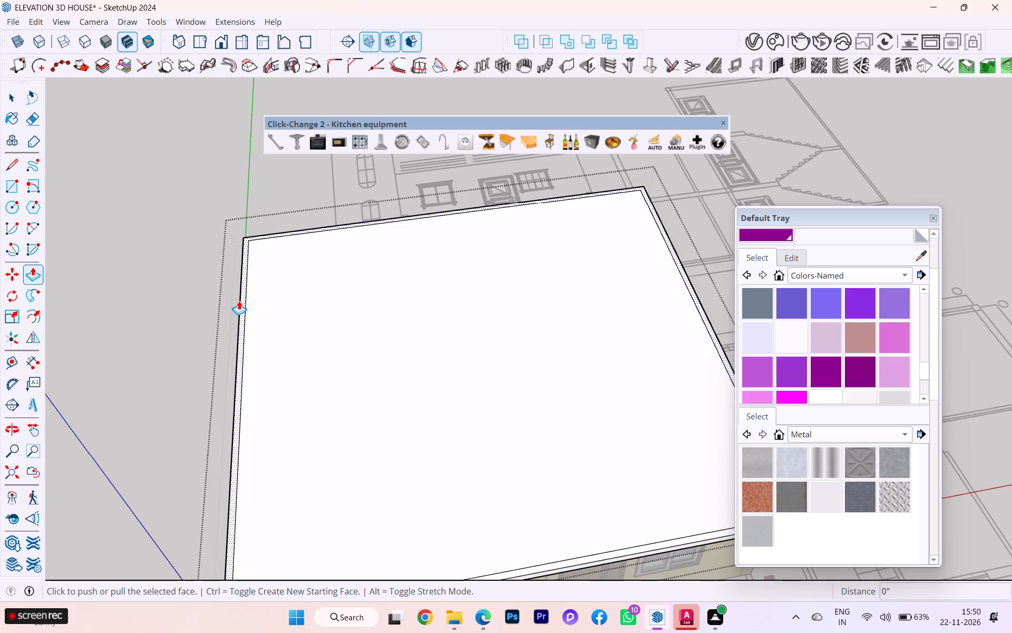
pyautogui.click(247, 306)
pyautogui.scroll(-3, 226, 221)
pyautogui.moveTo(229, 228); pyautogui.dragTo(273, 186, button='middle')
pyautogui.scroll(-1, 257, 205)
pyautogui.scroll(2, 257, 205)
pyautogui.scroll(-5, 257, 206)
pyautogui.moveTo(258, 253); pyautogui.dragTo(299, 209, button='middle')
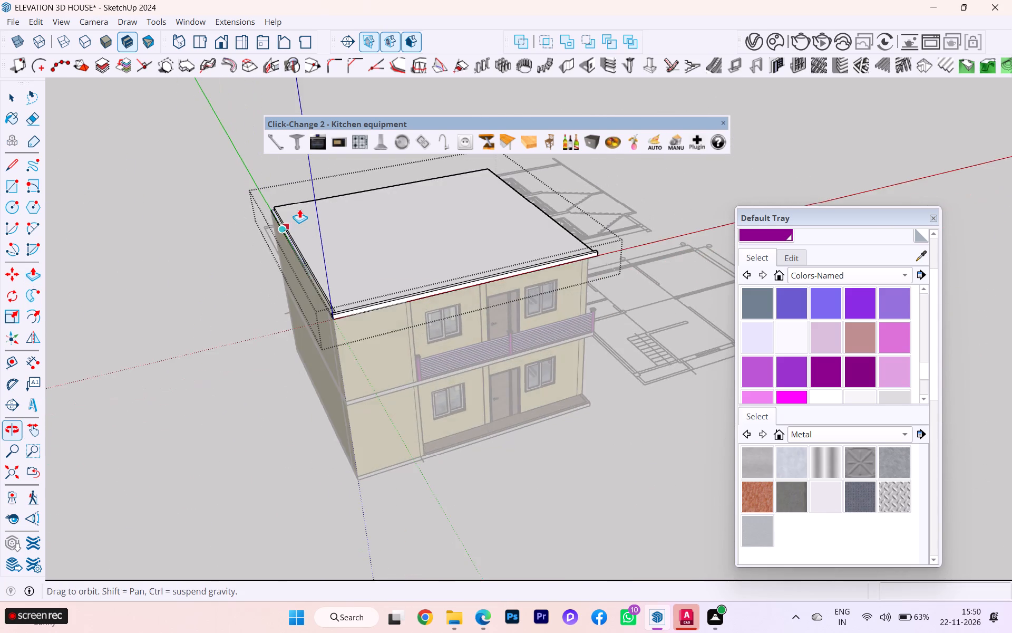
pyautogui.scroll(1, 292, 190)
pyautogui.scroll(-1, 292, 190)
pyautogui.scroll(5, 292, 190)
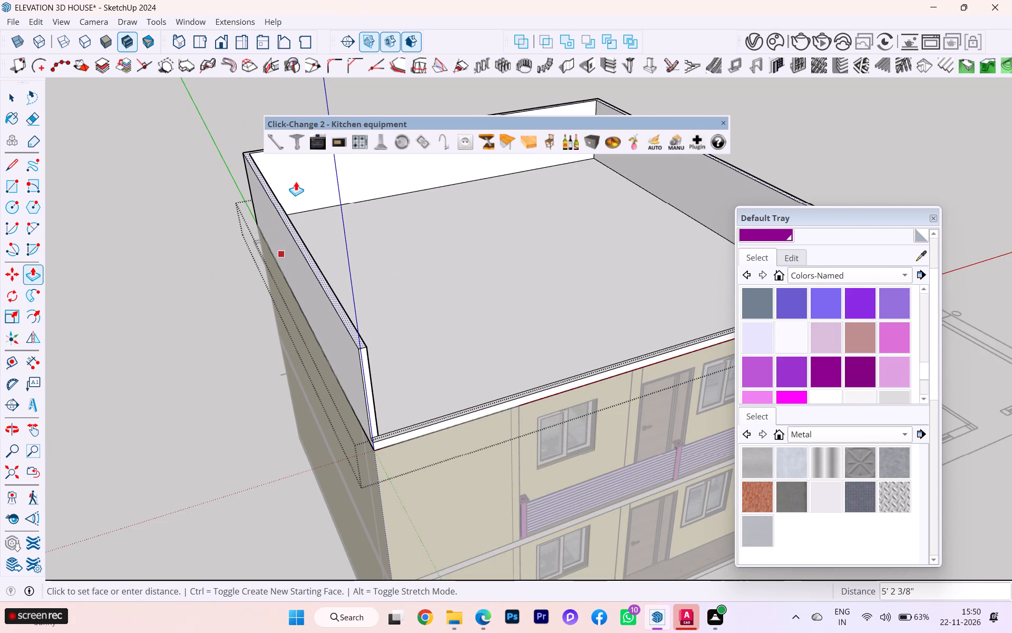
pyautogui.write("3'")
pyautogui.press('Return')
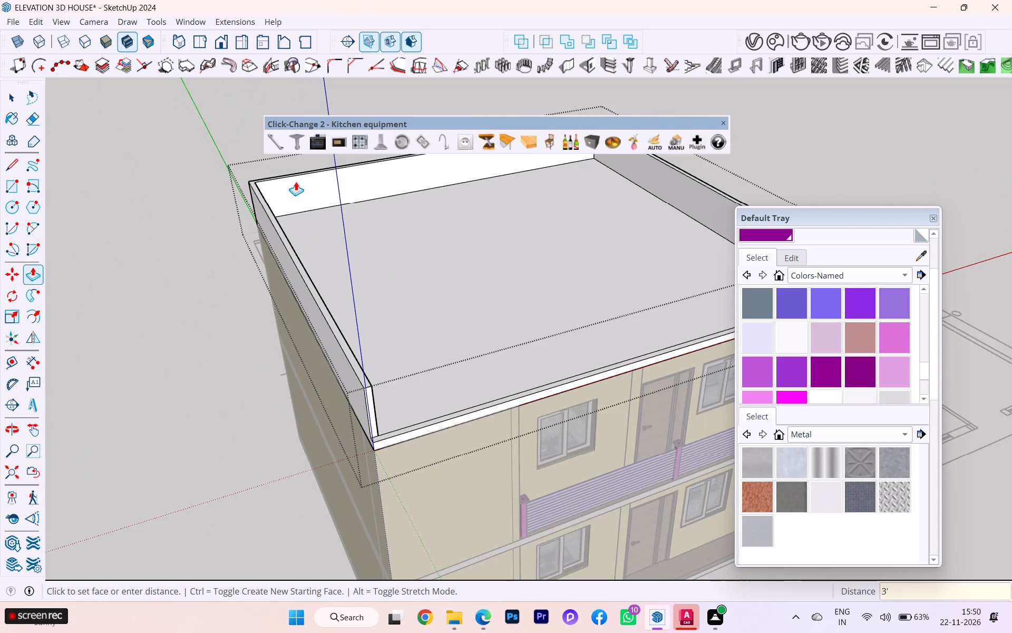
pyautogui.click(10, 101)
pyautogui.click(108, 202)
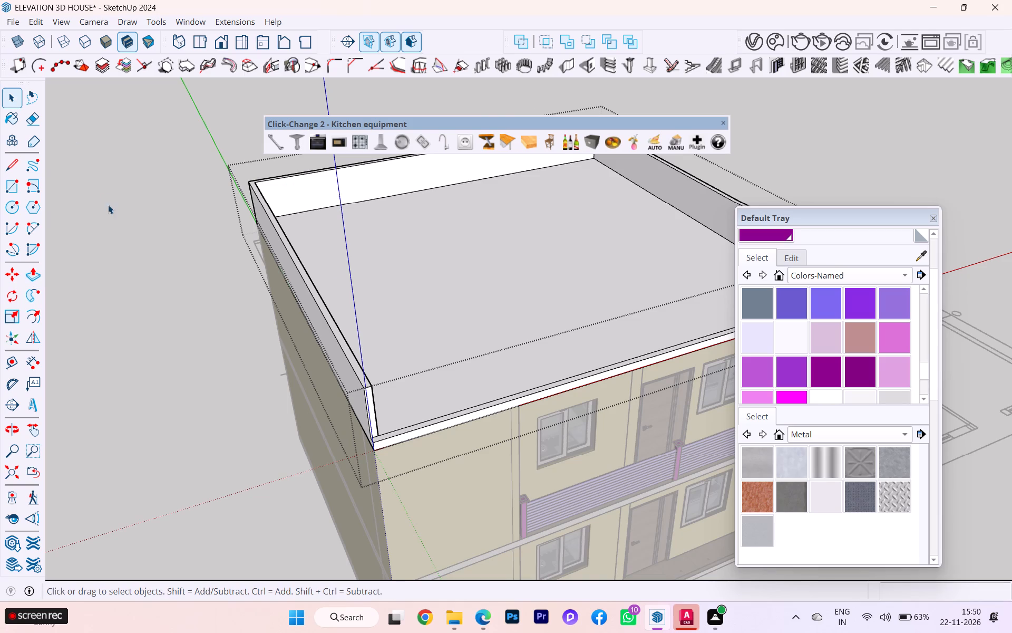
# Examine the raised parapet from the front and blue-axis side, checking its junction with the roof slab at the front corner.
pyautogui.scroll(4, 345, 376)
pyautogui.scroll(-1, 457, 440)
pyautogui.moveTo(456, 440); pyautogui.dragTo(280, 366, button='middle')
pyautogui.scroll(-7, 254, 299)
pyautogui.scroll(-4, 423, 424)
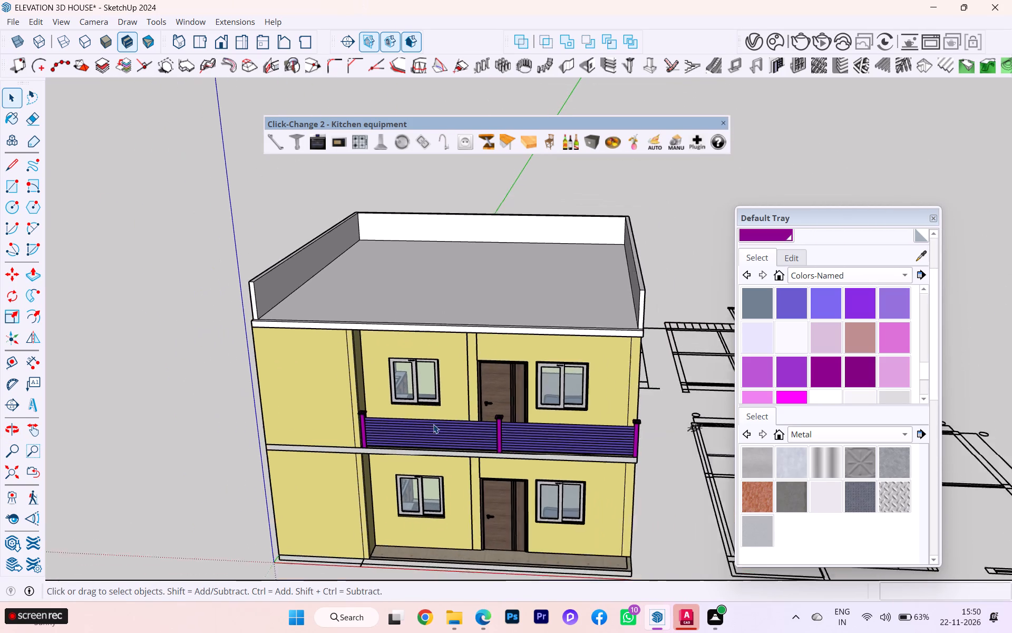
pyautogui.moveTo(434, 423); pyautogui.dragTo(451, 401, button='middle')
pyautogui.scroll(4, 463, 381)
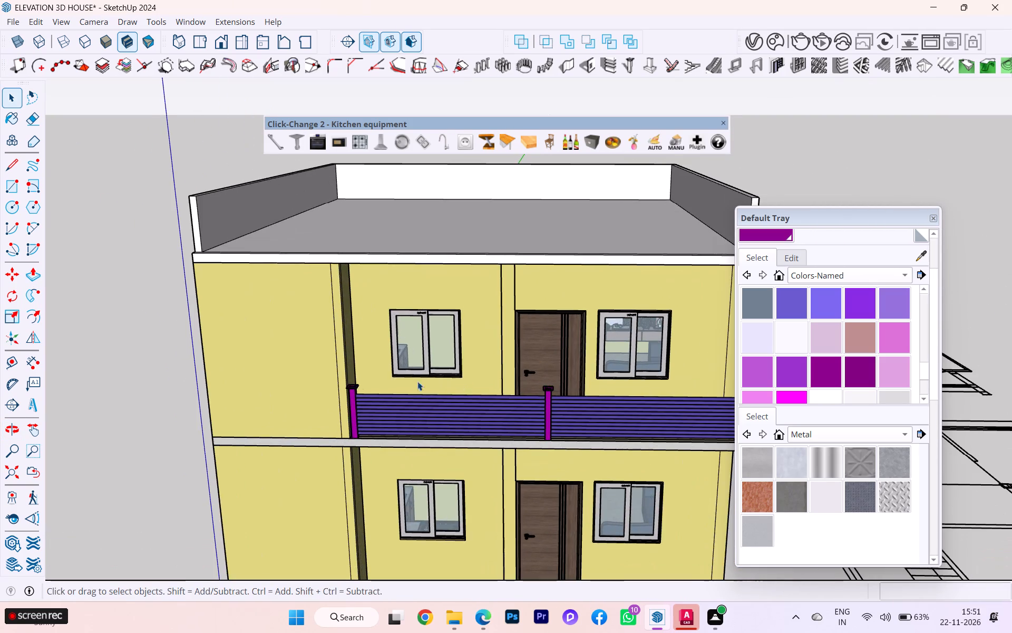
pyautogui.scroll(-1, 310, 388)
pyautogui.moveTo(310, 388); pyautogui.dragTo(470, 389, button='middle')
pyautogui.scroll(-3, 303, 344)
pyautogui.scroll(2, 303, 344)
pyautogui.scroll(-1, 303, 345)
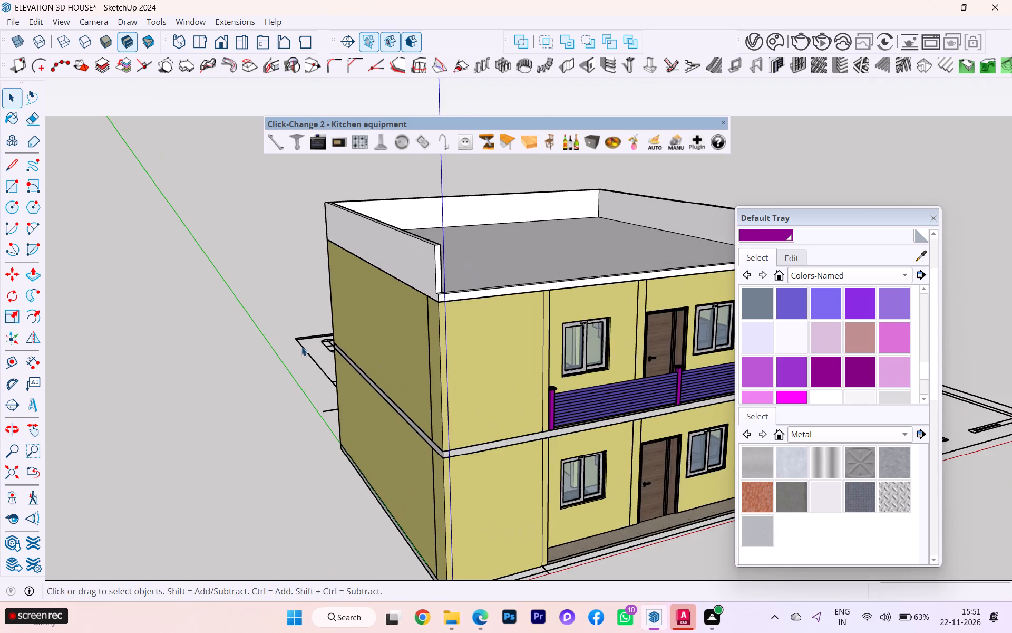
pyautogui.scroll(-2, 301, 347)
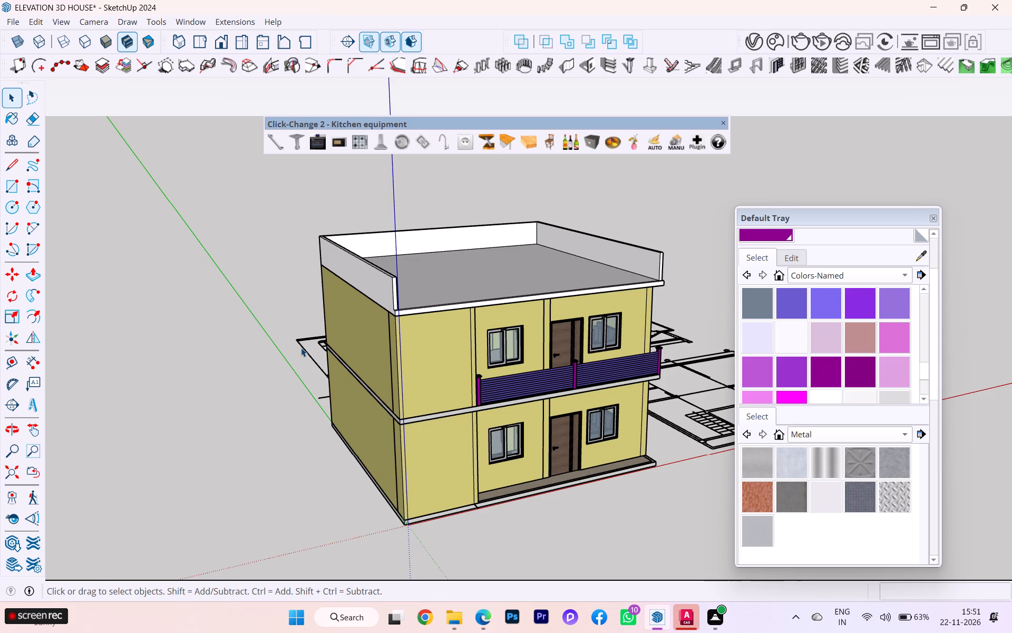
pyautogui.scroll(6, 327, 349)
pyautogui.scroll(-1, 404, 274)
pyautogui.scroll(3, 404, 274)
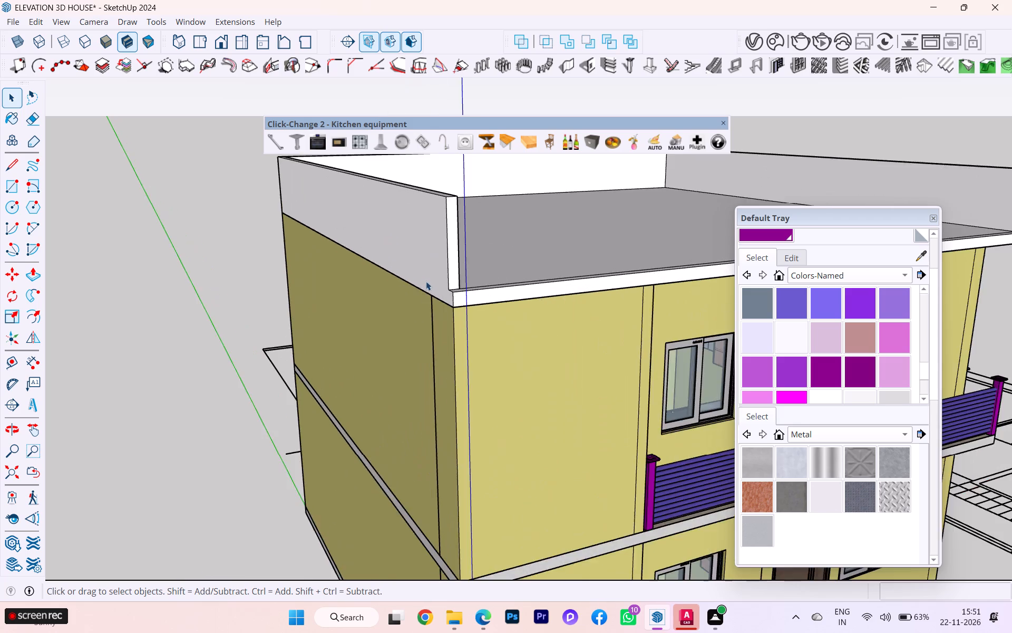
pyautogui.scroll(1, 443, 291)
pyautogui.scroll(-2, 444, 291)
pyautogui.scroll(4, 444, 291)
pyautogui.moveTo(422, 349); pyautogui.dragTo(320, 410, button='middle')
pyautogui.scroll(-1, 394, 361)
pyautogui.scroll(5, 355, 351)
pyautogui.scroll(-1, 383, 354)
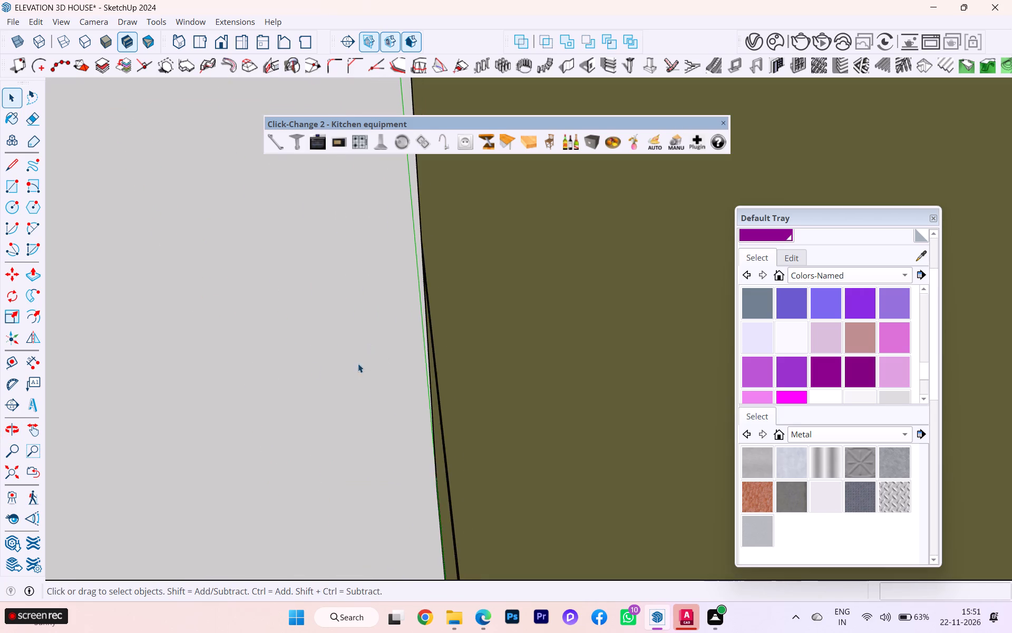
pyautogui.scroll(-2, 358, 363)
pyautogui.scroll(3, 192, 342)
pyautogui.scroll(-2, 193, 342)
pyautogui.scroll(-1, 284, 320)
pyautogui.moveTo(299, 329); pyautogui.dragTo(383, 371, button='middle')
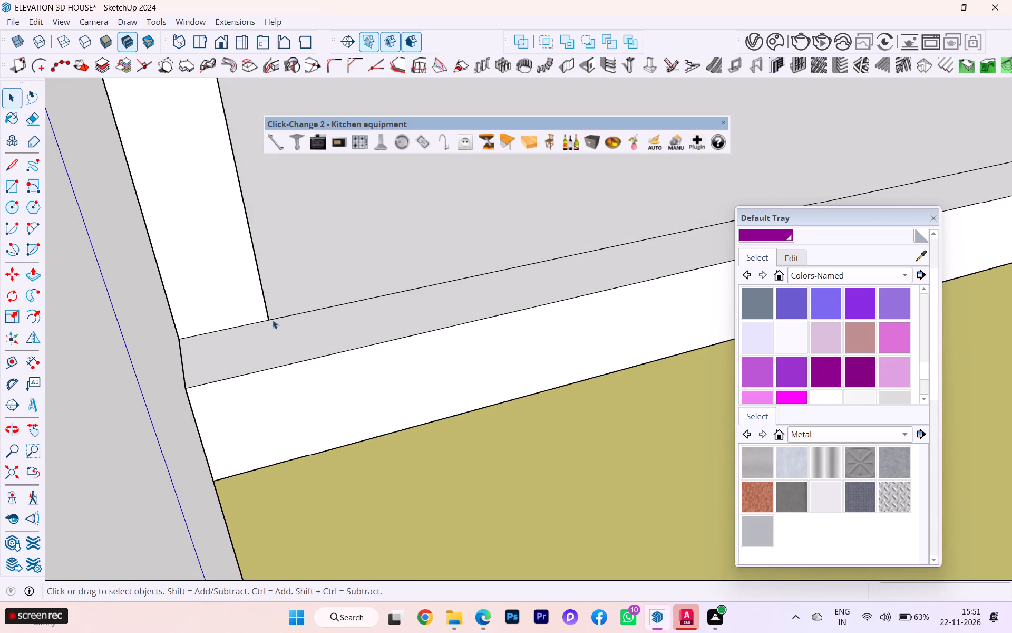
# Open the roof slab for editing, Push/Pull its front border strip up about 7 13/16", and leave slab editing.
pyautogui.click(273, 320)
pyautogui.doubleClick(265, 336)
pyautogui.click(264, 343)
pyautogui.scroll(-1, 266, 346)
pyautogui.moveTo(276, 348); pyautogui.dragTo(414, 387, button='middle')
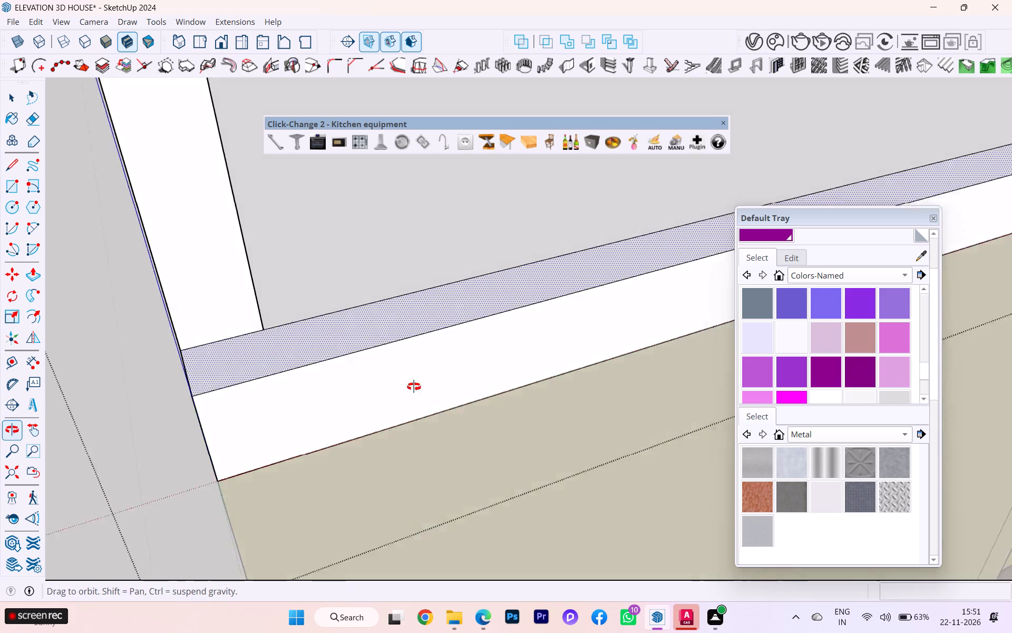
pyautogui.moveTo(414, 387); pyautogui.dragTo(590, 430, button='middle')
pyautogui.press('p')
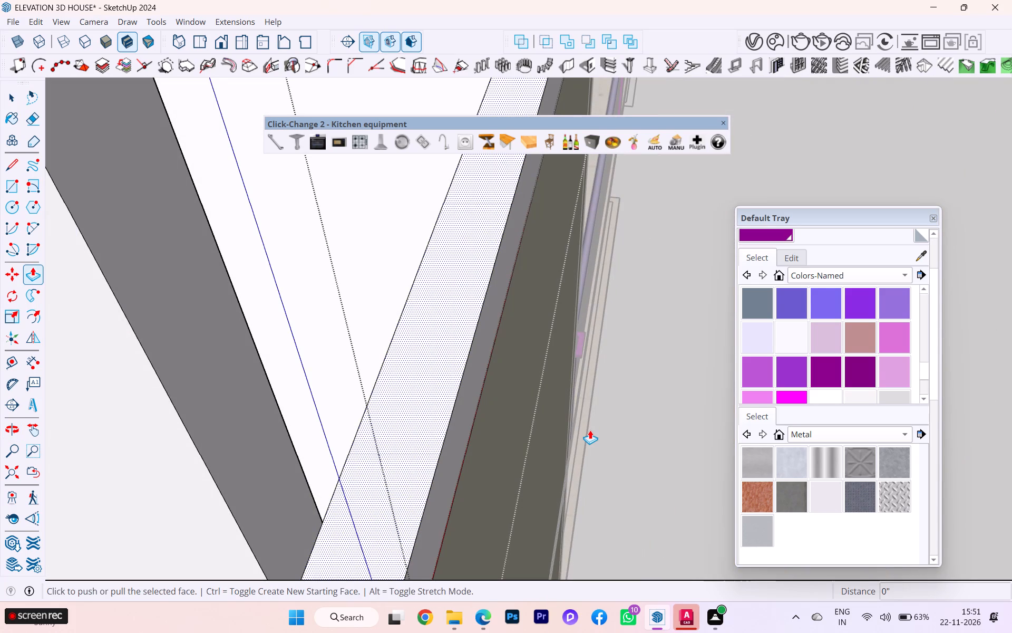
pyautogui.press('Return')
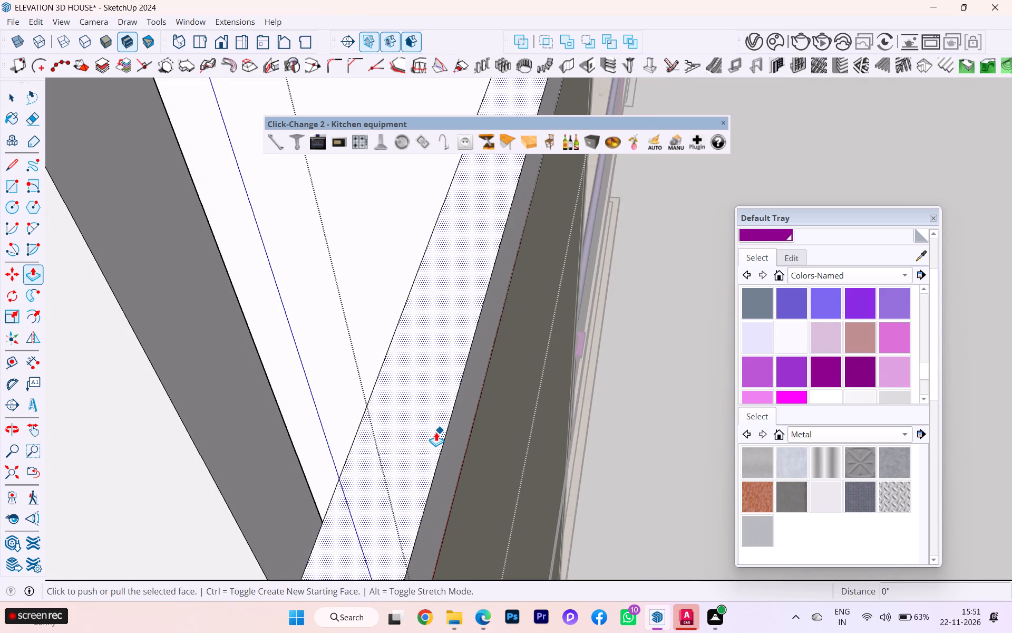
pyautogui.click(436, 432)
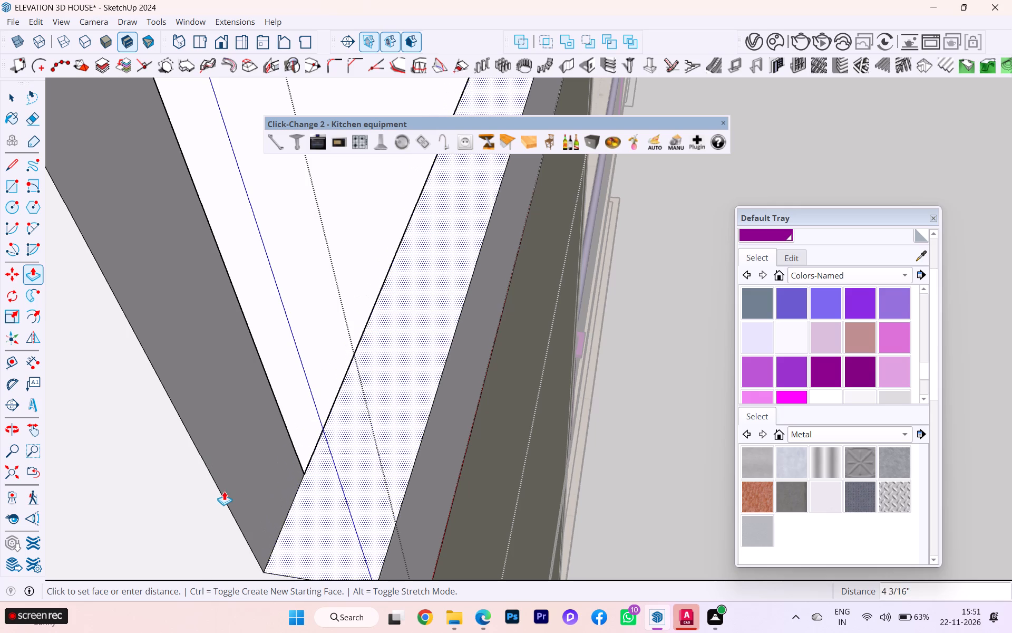
pyautogui.click(198, 437)
pyautogui.scroll(-7, 472, 464)
pyautogui.moveTo(610, 471); pyautogui.dragTo(256, 459, button='middle')
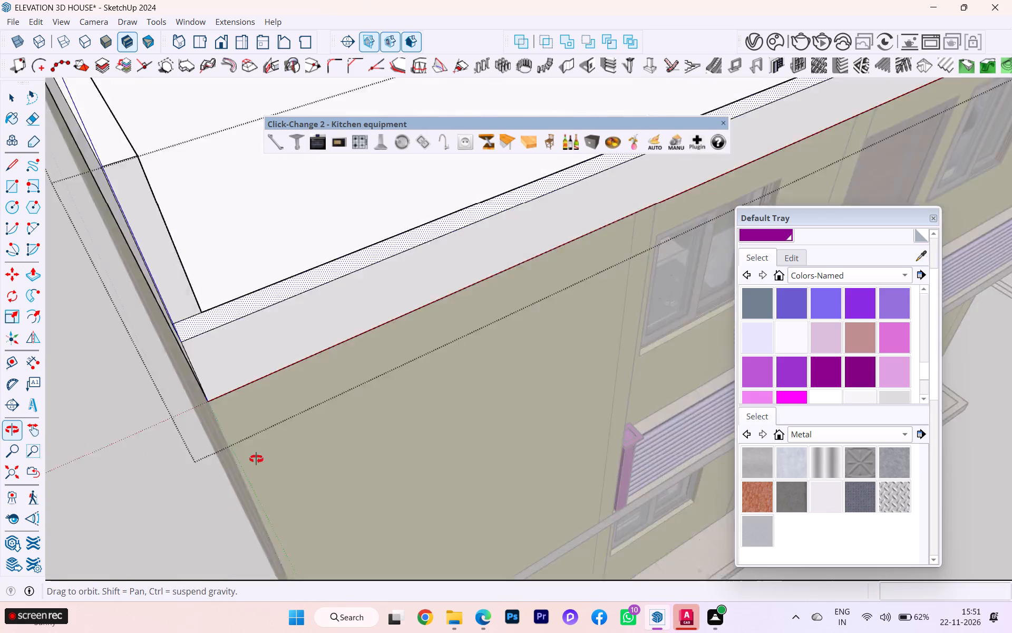
pyautogui.moveTo(256, 459); pyautogui.dragTo(240, 449, button='middle')
pyautogui.scroll(-7, 301, 452)
pyautogui.scroll(1, 365, 472)
pyautogui.scroll(-1, 372, 477)
pyautogui.moveTo(373, 476); pyautogui.dragTo(338, 357, button='middle')
pyautogui.scroll(1, 338, 356)
pyautogui.scroll(-2, 382, 358)
pyautogui.scroll(-2, 539, 436)
pyautogui.moveTo(554, 438); pyautogui.dragTo(508, 397, button='middle')
pyautogui.scroll(-2, 647, 440)
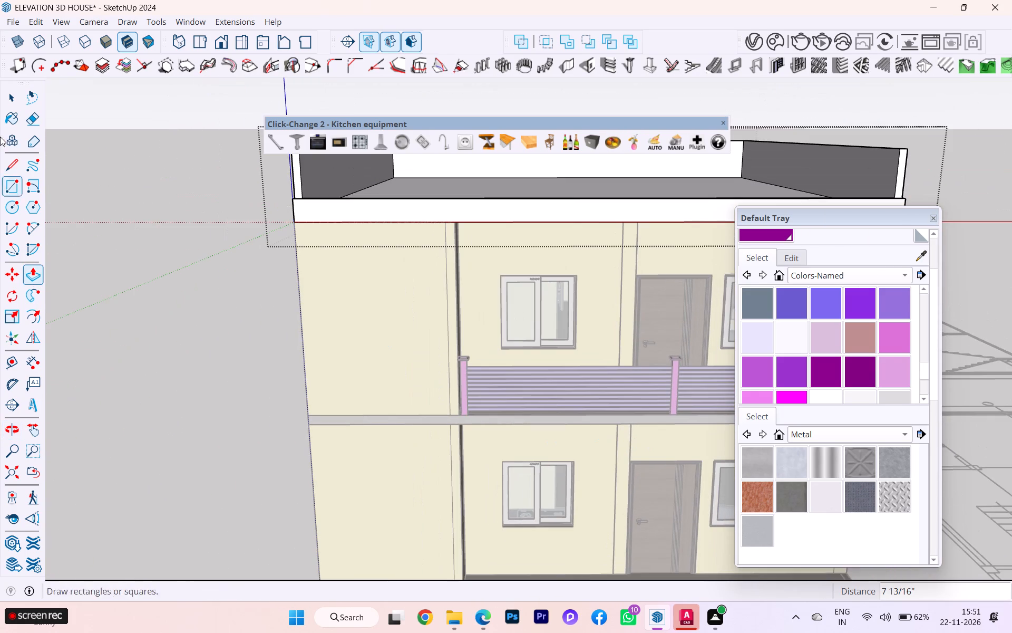
pyautogui.click(21, 98)
pyautogui.click(145, 189)
# Reopen the roof slab, Push/Pull the front border strip up about another 9 15/16", and leave slab editing.
pyautogui.scroll(-4, 187, 242)
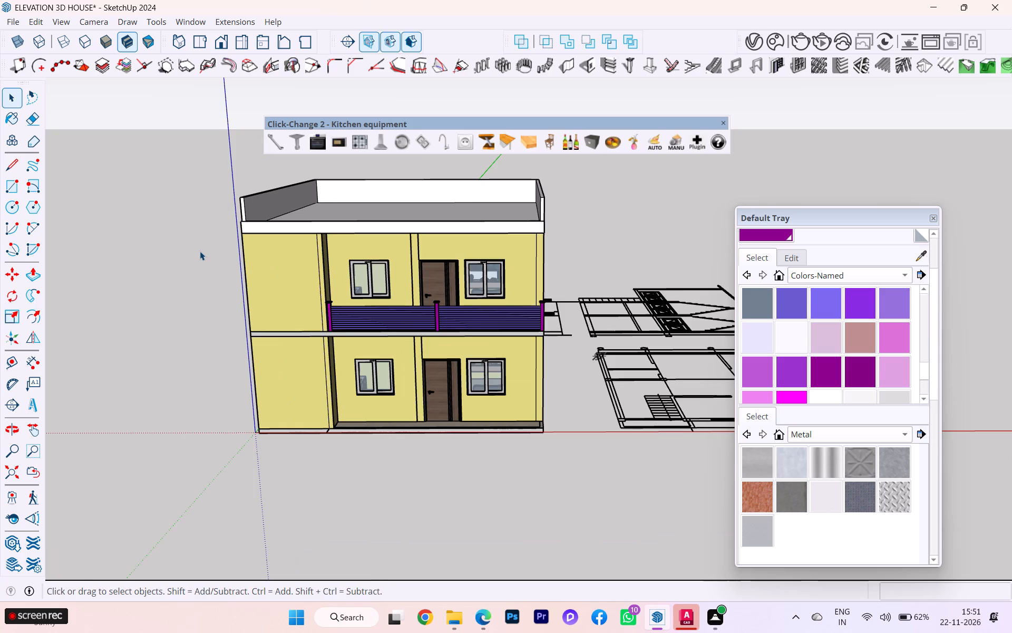
pyautogui.moveTo(200, 251); pyautogui.dragTo(234, 342, button='middle')
pyautogui.scroll(2, 248, 332)
pyautogui.scroll(-1, 255, 328)
pyautogui.scroll(8, 255, 328)
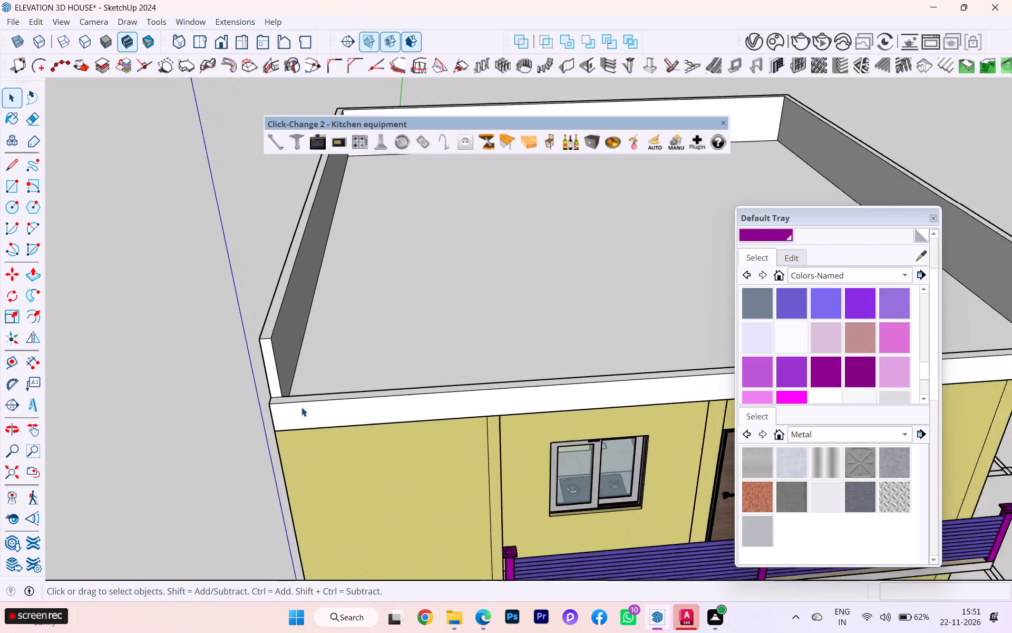
pyautogui.scroll(5, 301, 407)
pyautogui.scroll(-1, 262, 391)
pyautogui.moveTo(262, 391); pyautogui.dragTo(280, 438, button='middle')
pyautogui.scroll(5, 280, 438)
pyautogui.tripleClick(267, 391)
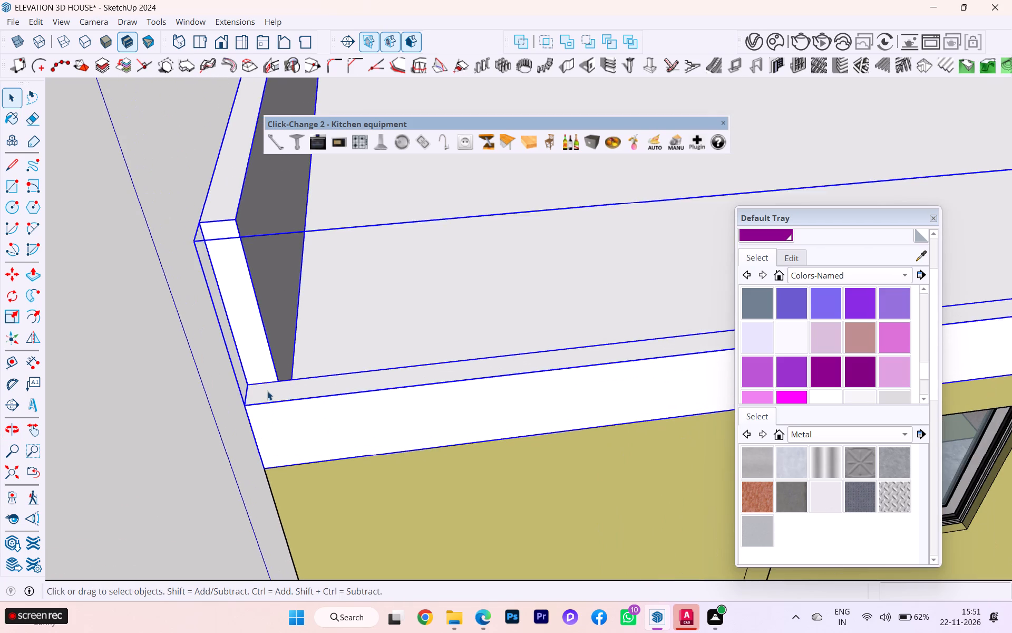
pyautogui.click(255, 394)
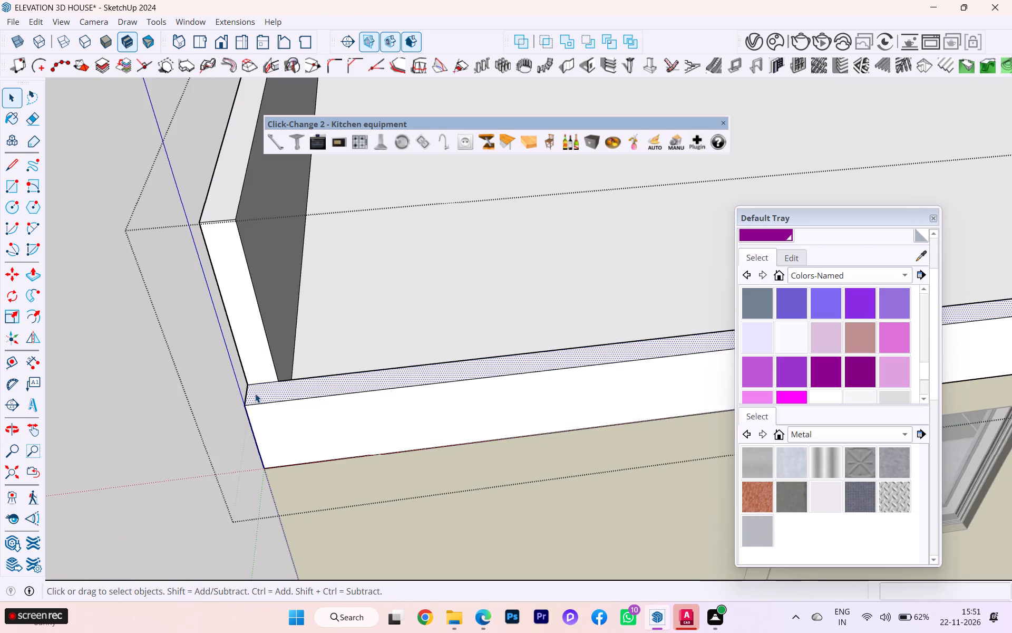
pyautogui.press('p')
pyautogui.press('Return')
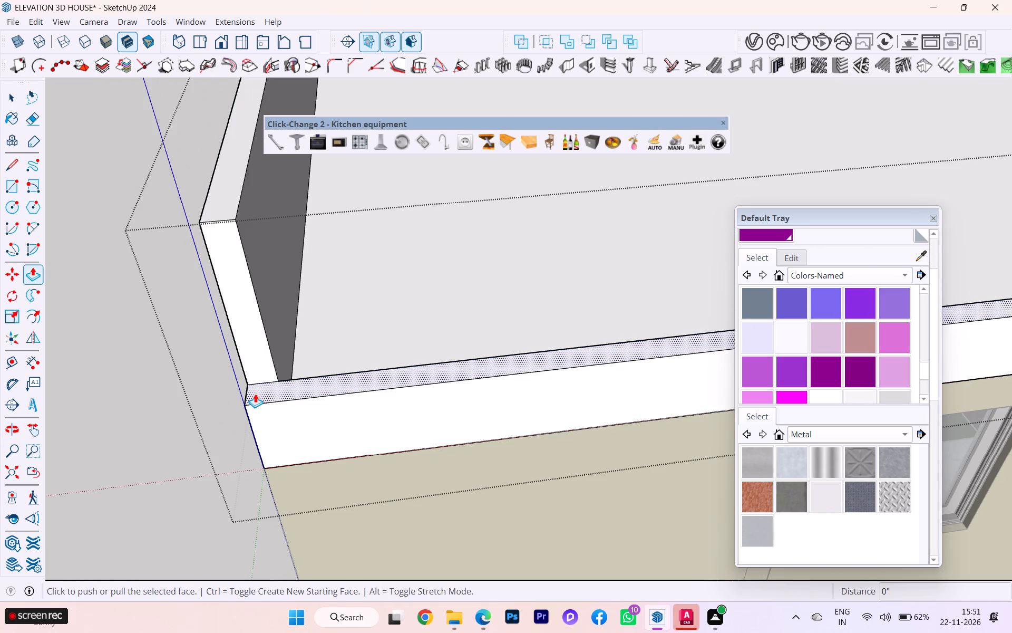
pyautogui.click(255, 394)
pyautogui.click(257, 396)
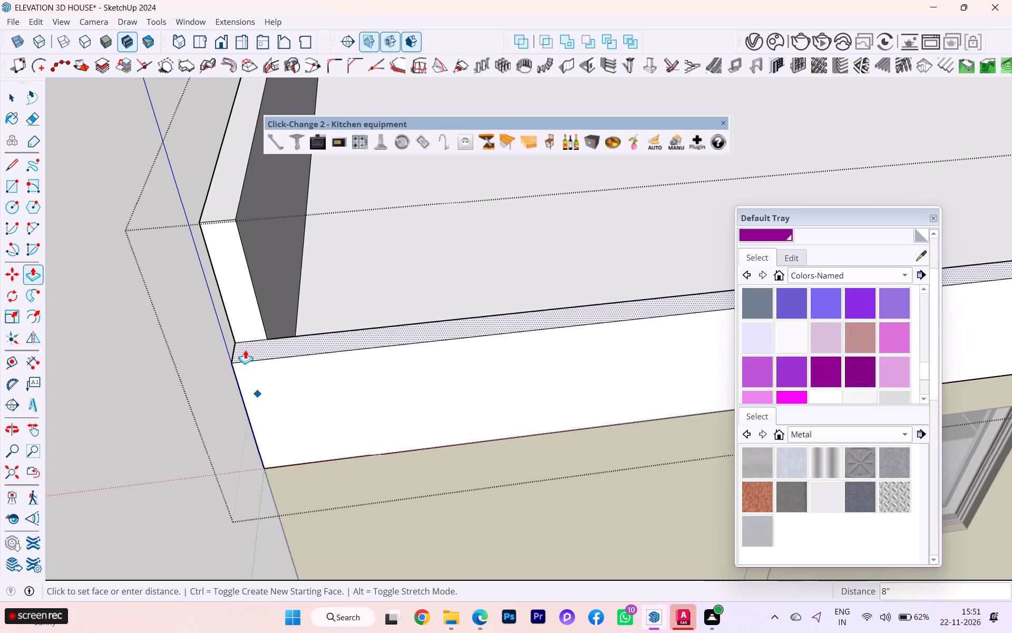
pyautogui.click(244, 343)
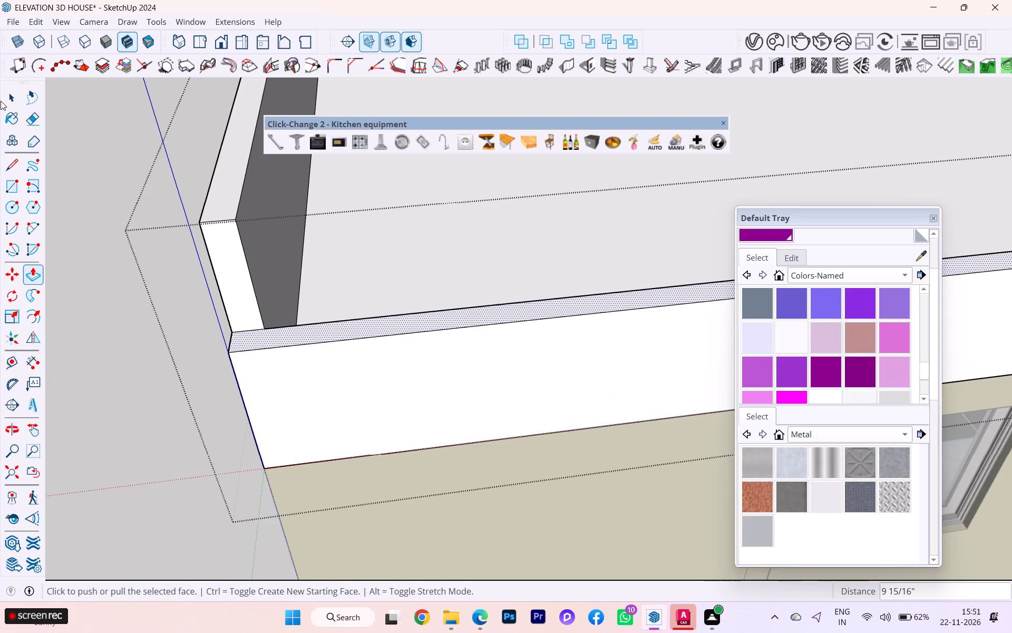
pyautogui.click(8, 92)
pyautogui.click(82, 156)
# Examine the house from the front, the balcony-end corner and the side wall, checking the front parapet against the side parapets.
pyautogui.scroll(-2, 151, 238)
pyautogui.scroll(2, 152, 244)
pyautogui.scroll(-1, 152, 244)
pyautogui.moveTo(156, 258); pyautogui.dragTo(147, 181, button='middle')
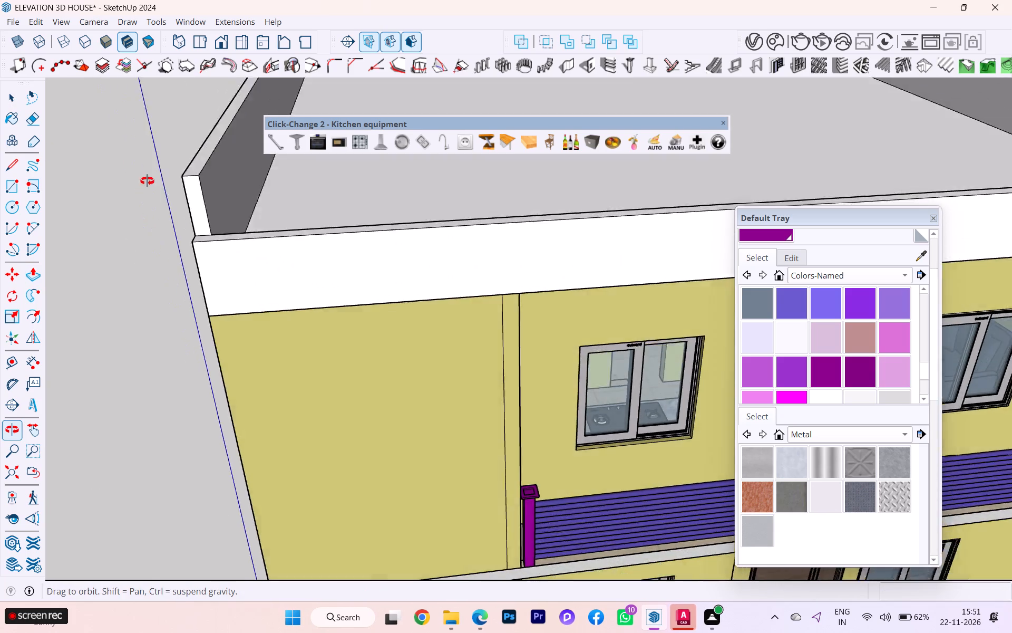
pyautogui.moveTo(147, 181); pyautogui.dragTo(145, 177, button='middle')
pyautogui.scroll(-4, 180, 271)
pyautogui.moveTo(295, 304); pyautogui.dragTo(215, 260, button='middle')
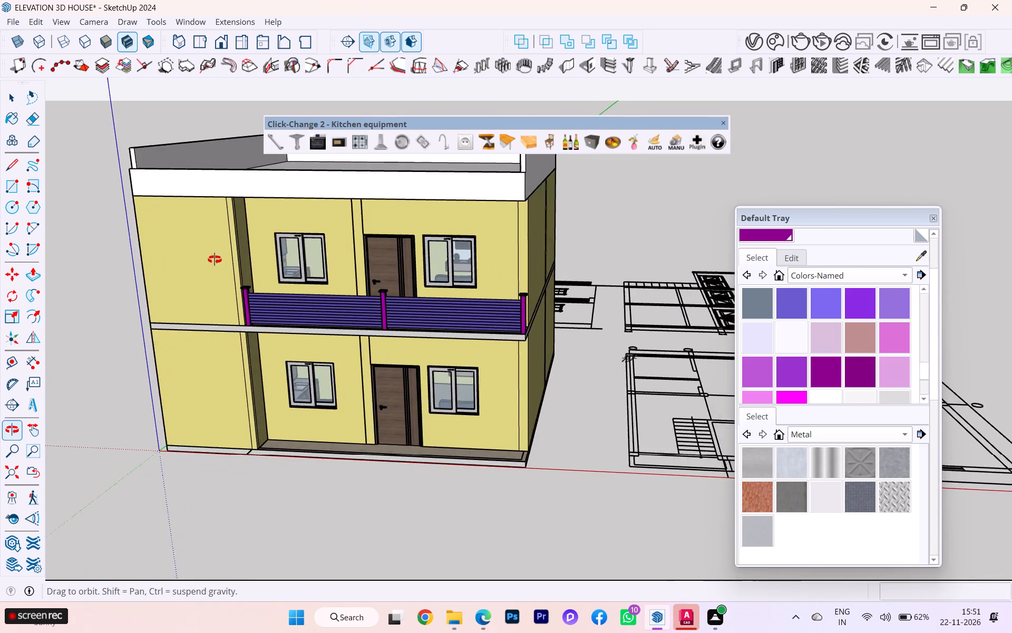
pyautogui.moveTo(215, 260); pyautogui.dragTo(131, 301, button='middle')
pyautogui.scroll(3, 281, 209)
pyautogui.scroll(-2, 408, 239)
pyautogui.moveTo(408, 240); pyautogui.dragTo(340, 271, button='middle')
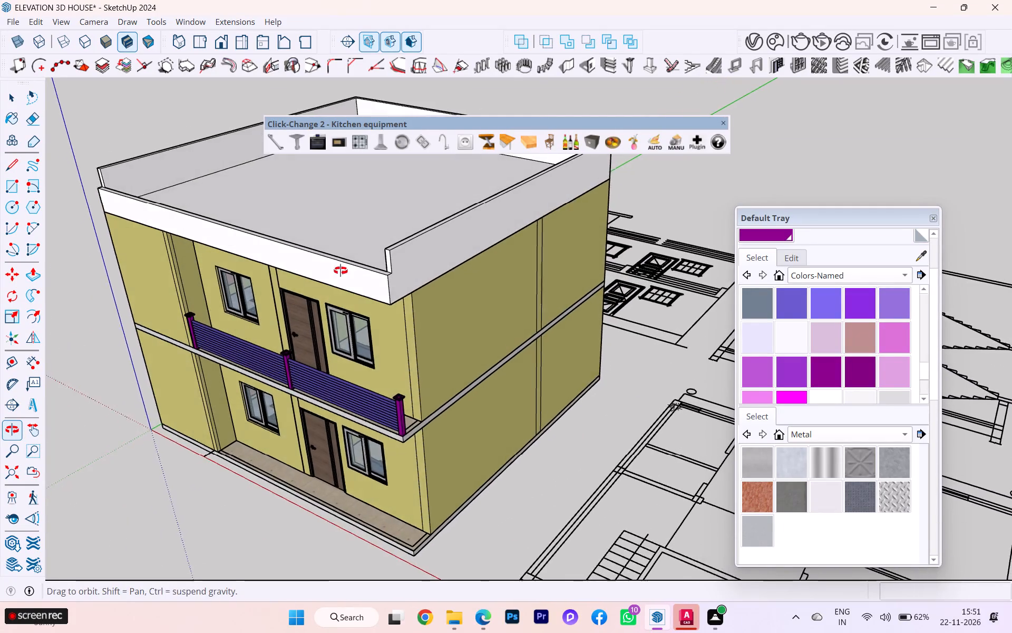
pyautogui.moveTo(340, 271); pyautogui.dragTo(340, 271, button='middle')
pyautogui.scroll(1, 345, 266)
pyautogui.scroll(-2, 346, 266)
pyautogui.scroll(2, 346, 266)
pyautogui.scroll(-1, 346, 266)
pyautogui.scroll(2, 346, 266)
pyautogui.scroll(-1, 354, 260)
pyautogui.moveTo(359, 258); pyautogui.dragTo(627, 185, button='middle')
pyautogui.scroll(-6, 401, 266)
pyautogui.moveTo(371, 265); pyautogui.dragTo(297, 234, button='middle')
pyautogui.scroll(-4, 307, 314)
pyautogui.scroll(2, 328, 252)
pyautogui.scroll(-1, 326, 241)
pyautogui.scroll(4, 325, 239)
pyautogui.scroll(-1, 326, 202)
pyautogui.scroll(5, 327, 200)
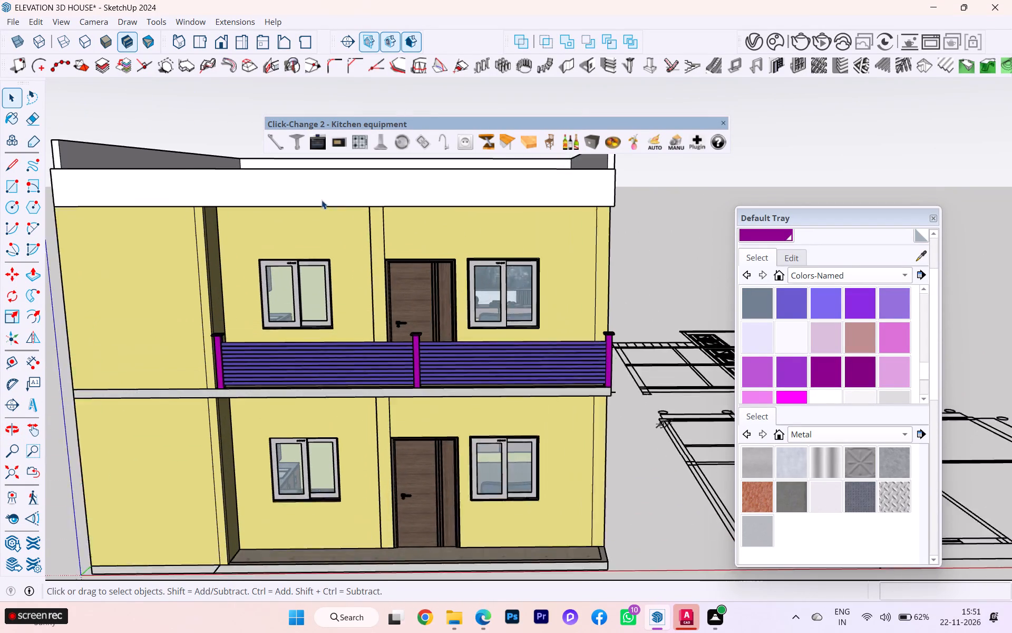
pyautogui.moveTo(317, 212); pyautogui.dragTo(213, 241, button='middle')
pyautogui.scroll(3, 352, 329)
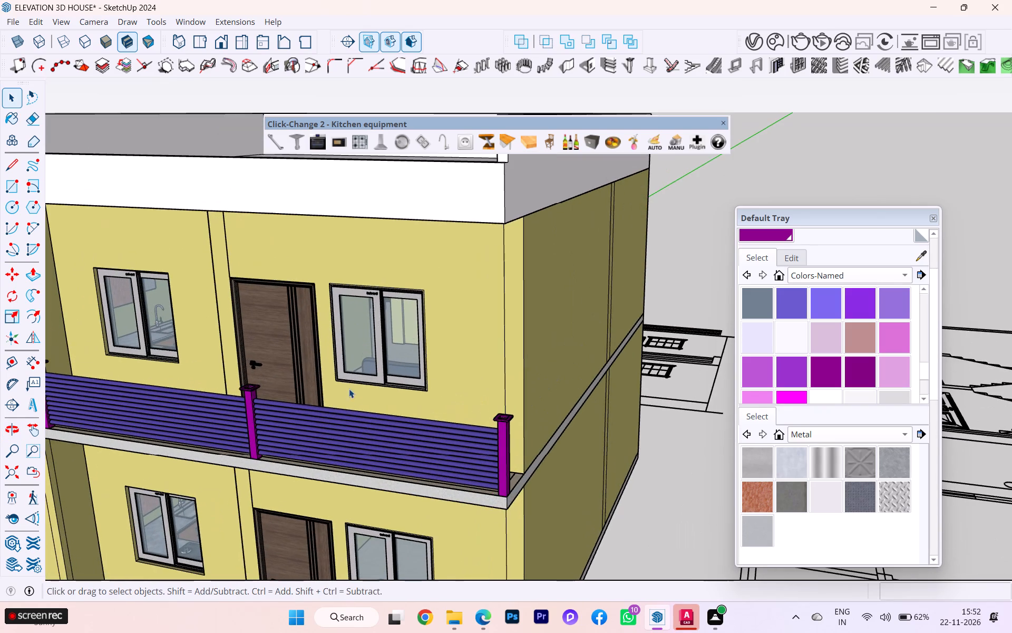
pyautogui.moveTo(328, 432); pyautogui.dragTo(8, 408, button='middle')
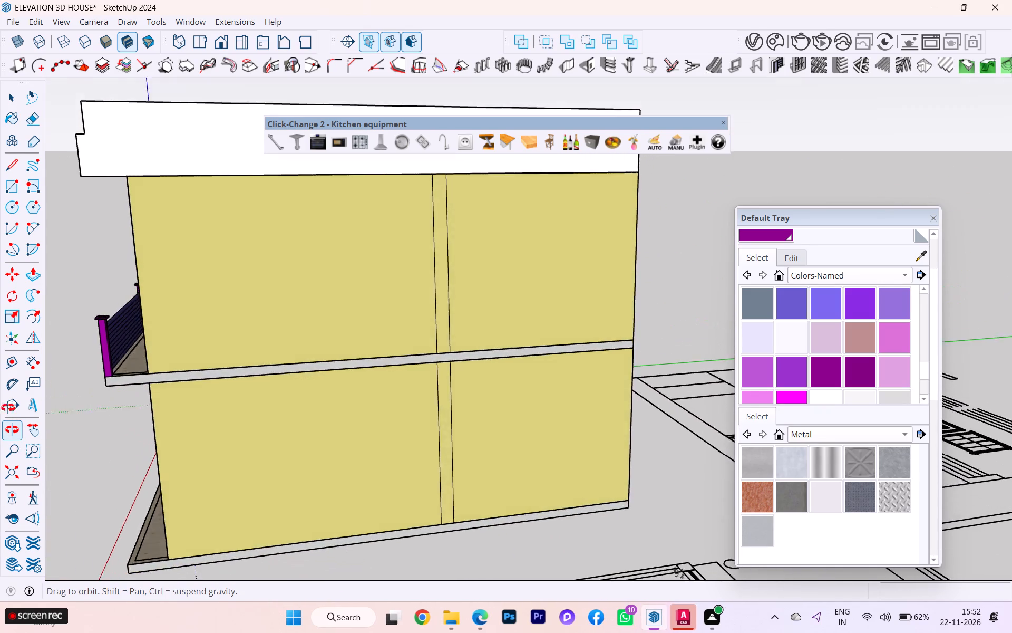
pyautogui.moveTo(8, 408); pyautogui.dragTo(500, 374, button='middle')
pyautogui.scroll(-3, 372, 331)
pyautogui.scroll(1, 371, 331)
pyautogui.scroll(-3, 371, 331)
pyautogui.scroll(2, 395, 329)
pyautogui.scroll(-1, 395, 329)
pyautogui.moveTo(381, 349); pyautogui.dragTo(319, 402, button='middle')
pyautogui.scroll(-5, 415, 332)
pyautogui.moveTo(317, 337); pyautogui.dragTo(322, 382, button='middle')
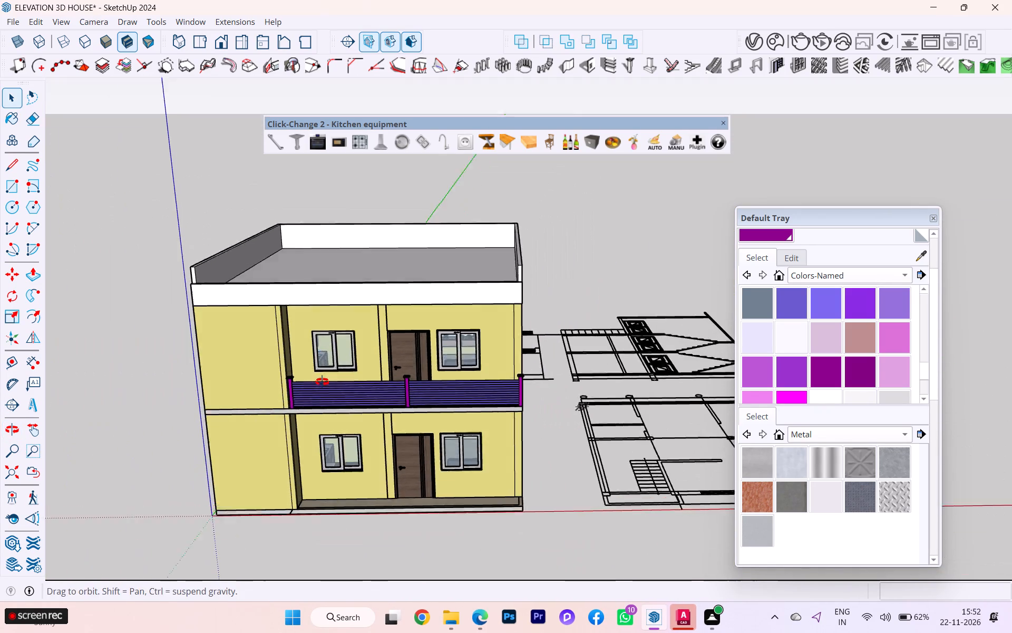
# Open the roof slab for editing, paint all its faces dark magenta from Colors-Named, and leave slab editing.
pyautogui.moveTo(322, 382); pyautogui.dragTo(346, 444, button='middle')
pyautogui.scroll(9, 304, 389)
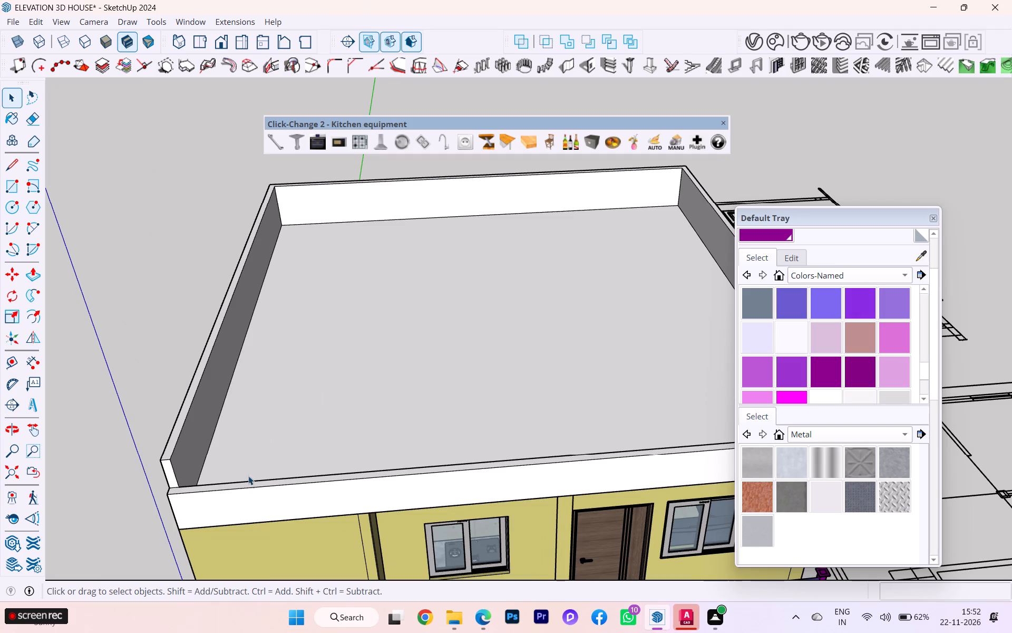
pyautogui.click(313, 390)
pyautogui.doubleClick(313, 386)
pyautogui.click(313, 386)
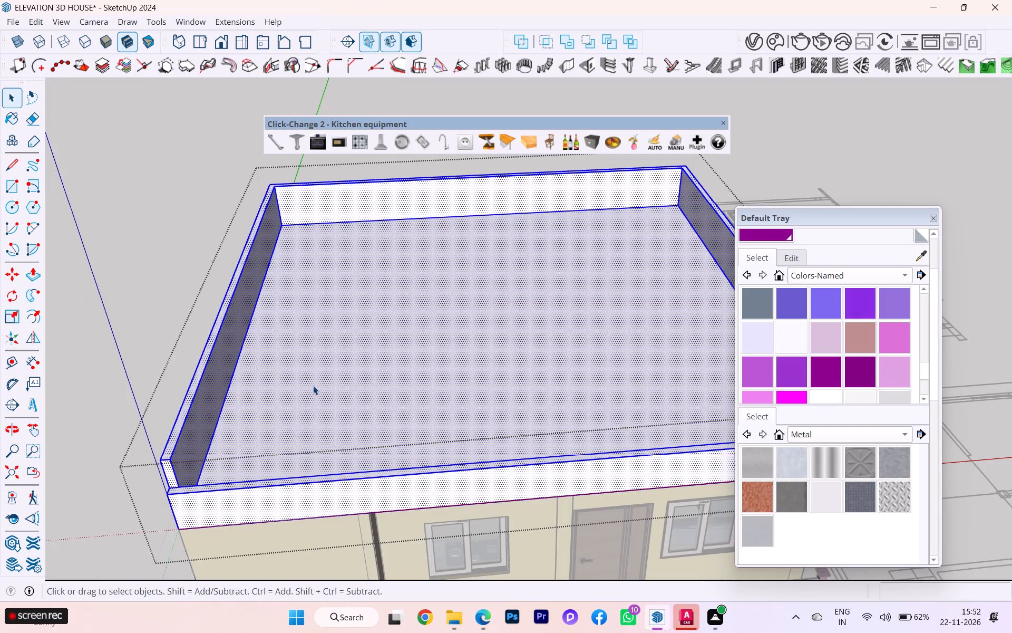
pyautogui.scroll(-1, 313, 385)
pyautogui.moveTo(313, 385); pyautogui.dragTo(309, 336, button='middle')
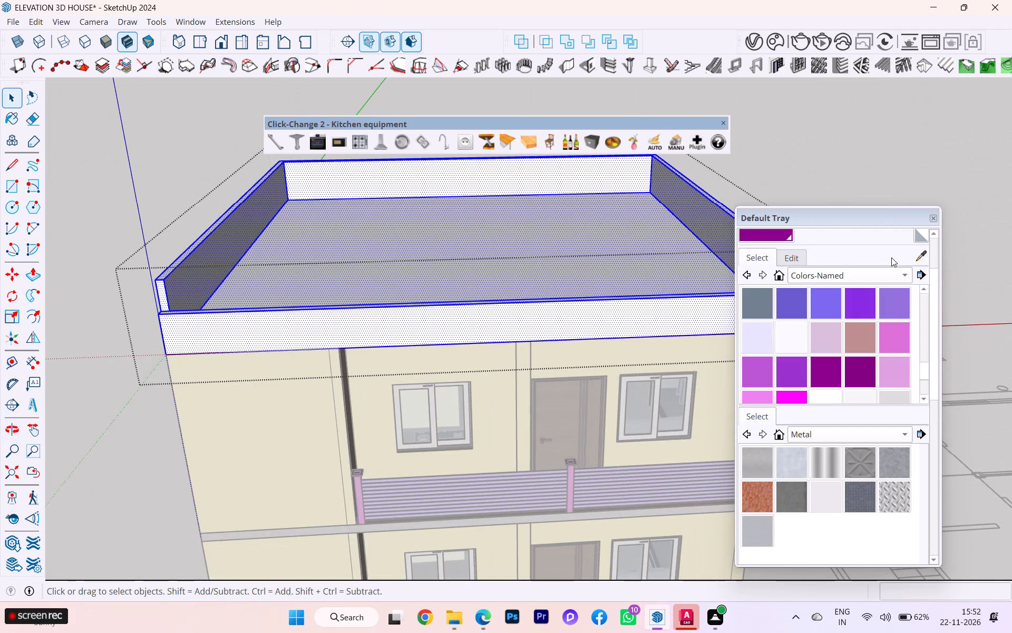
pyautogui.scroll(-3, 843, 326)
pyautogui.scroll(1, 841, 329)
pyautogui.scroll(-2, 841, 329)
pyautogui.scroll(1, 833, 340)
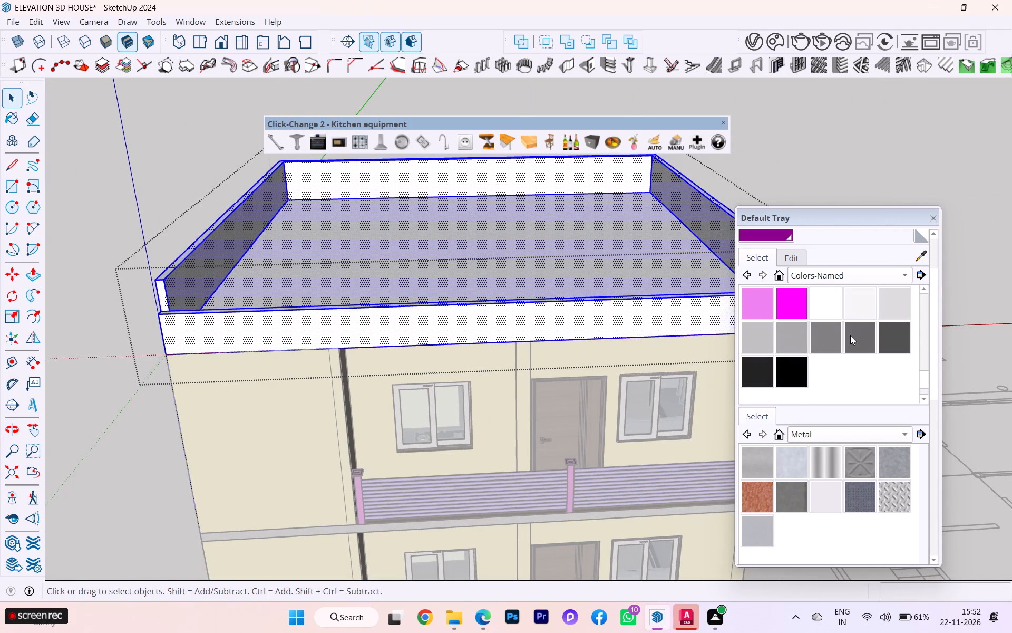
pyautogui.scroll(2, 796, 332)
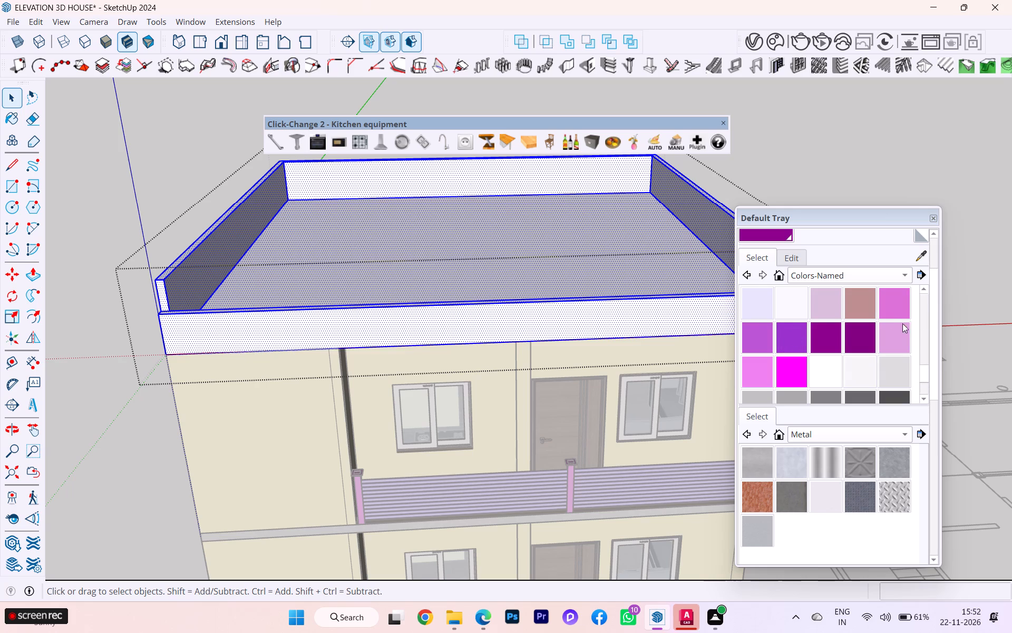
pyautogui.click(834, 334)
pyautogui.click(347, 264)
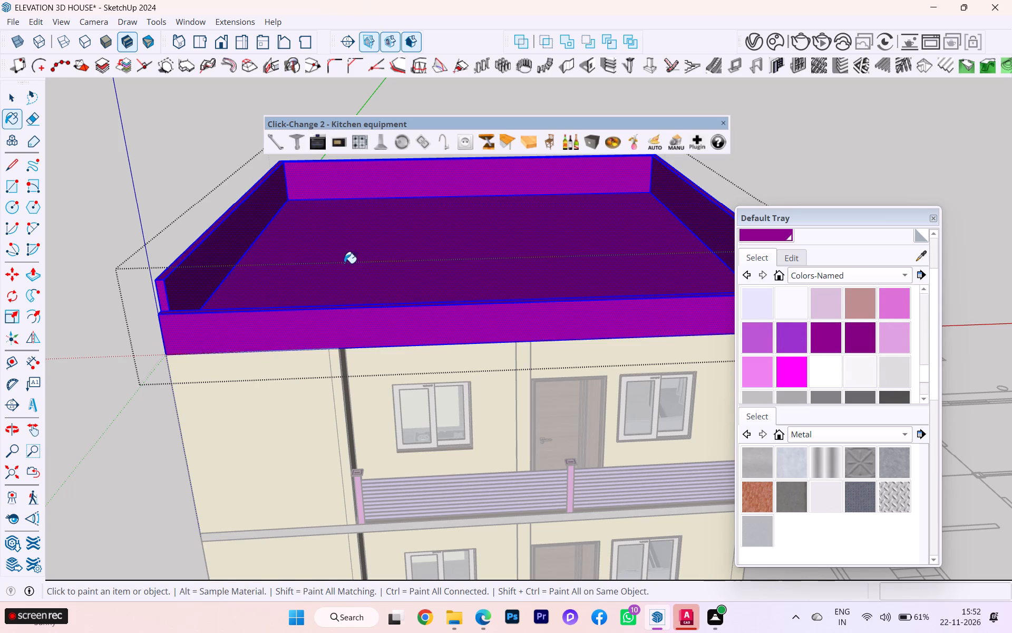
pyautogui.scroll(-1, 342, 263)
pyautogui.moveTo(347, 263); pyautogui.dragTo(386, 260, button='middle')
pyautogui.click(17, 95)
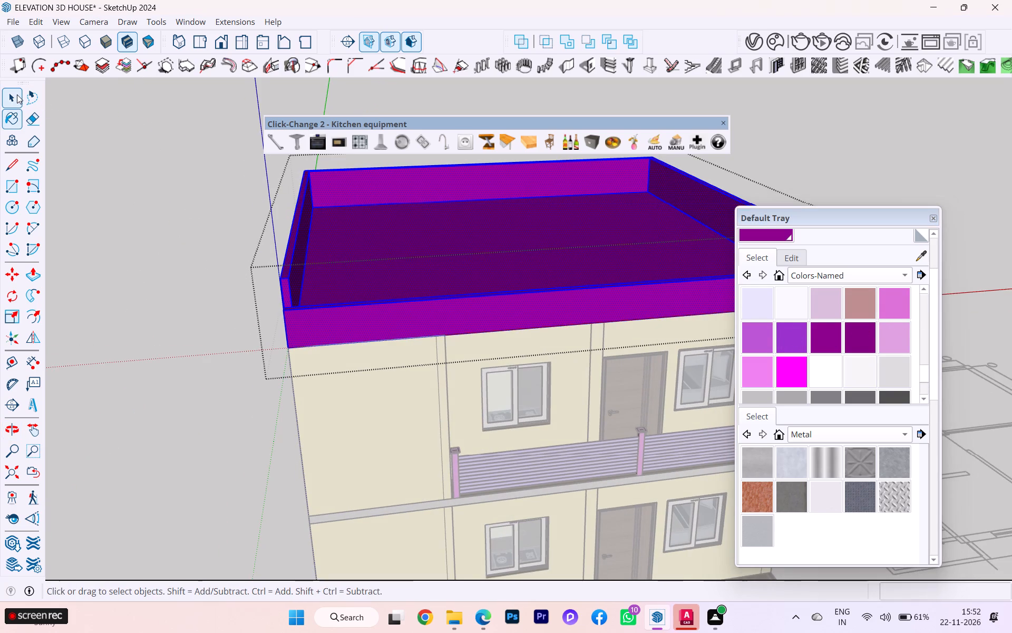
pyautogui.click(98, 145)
# Examine the house front, comparing the roof parapet's colour with the yellow walls and the balcony railing.
pyautogui.scroll(-2, 210, 209)
pyautogui.moveTo(200, 197); pyautogui.dragTo(161, 127, button='middle')
pyautogui.scroll(-3, 232, 267)
pyautogui.scroll(-2, 283, 347)
pyautogui.scroll(1, 333, 457)
pyautogui.scroll(3, 291, 167)
pyautogui.scroll(-1, 291, 167)
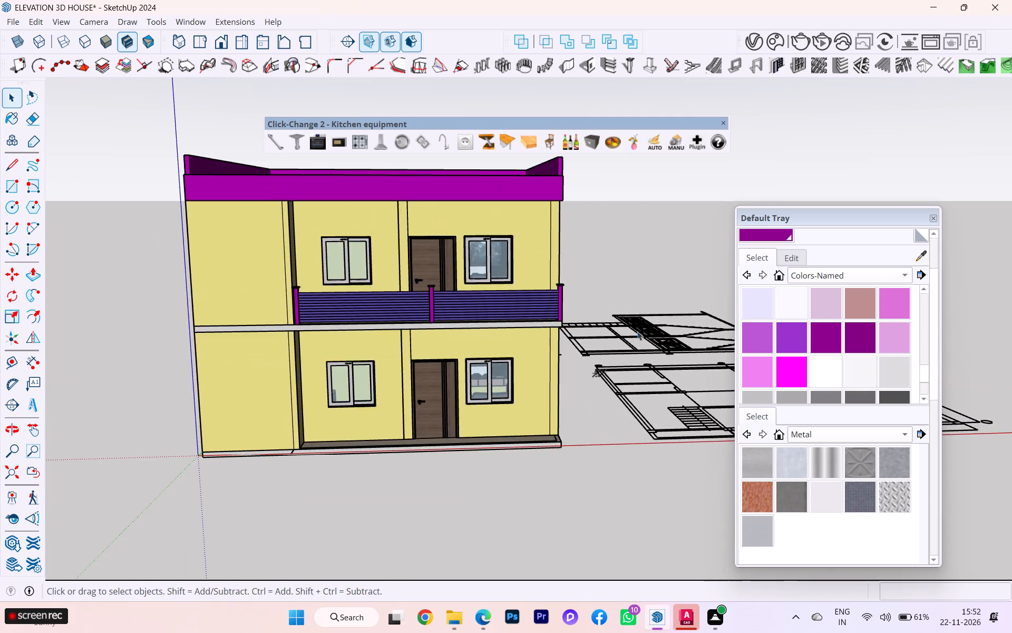
pyautogui.scroll(-2, 407, 299)
# Reopen the roof slab, try orchid pink on all its faces, settle on rosy brown from Colors-Named, and leave slab editing.
pyautogui.moveTo(410, 327); pyautogui.dragTo(419, 460, button='middle')
pyautogui.scroll(3, 391, 332)
pyautogui.doubleClick(373, 329)
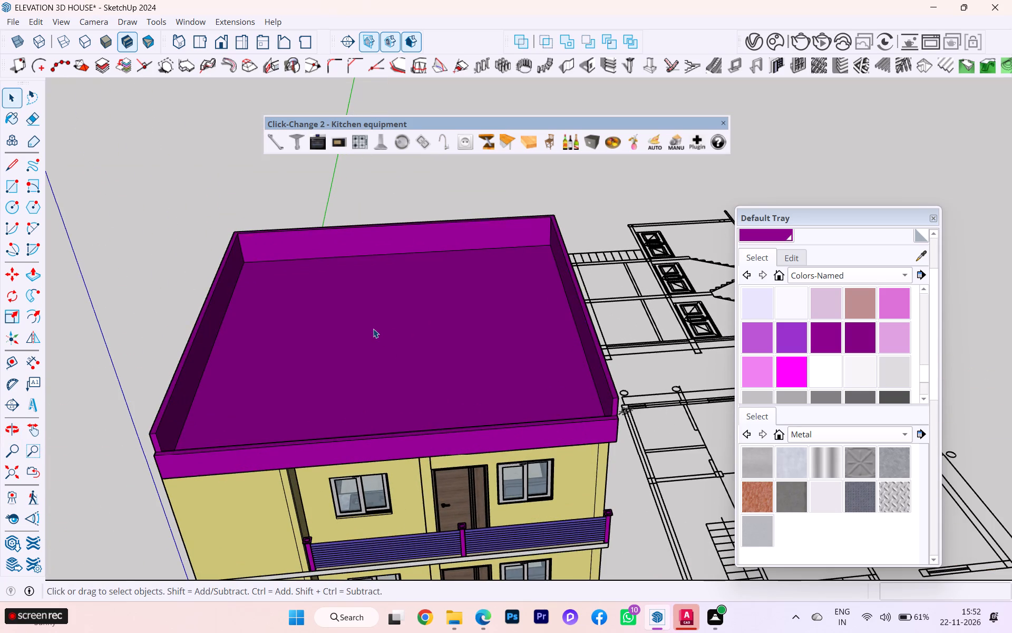
pyautogui.doubleClick(373, 329)
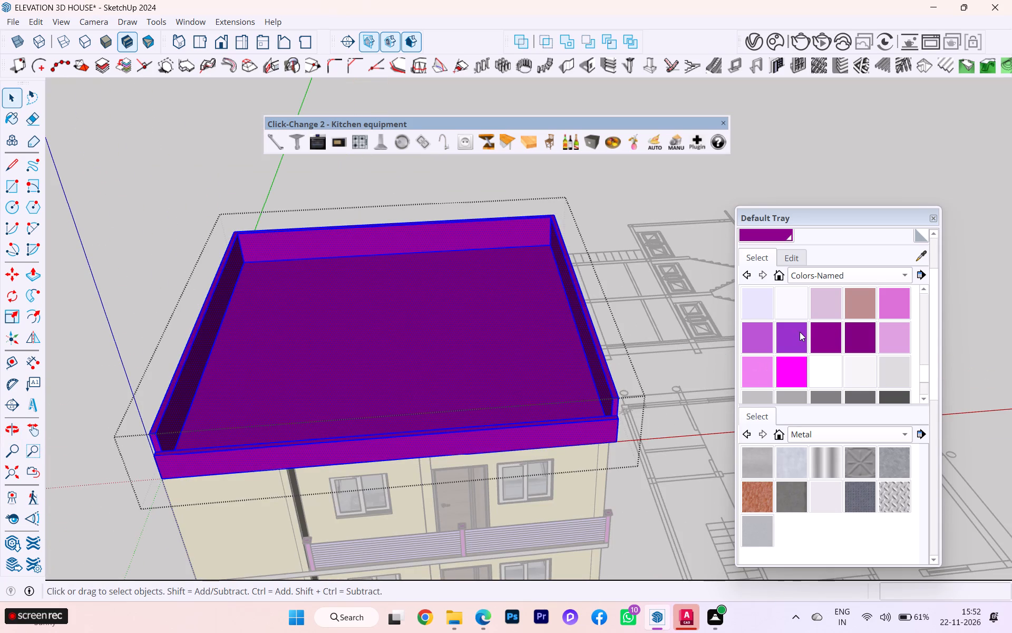
pyautogui.click(891, 304)
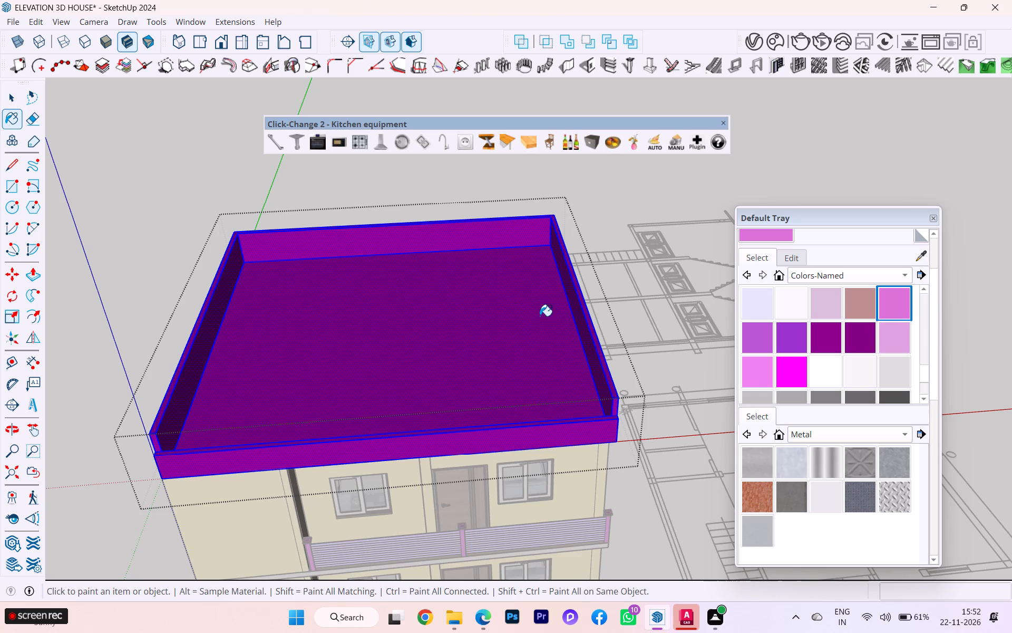
pyautogui.click(504, 314)
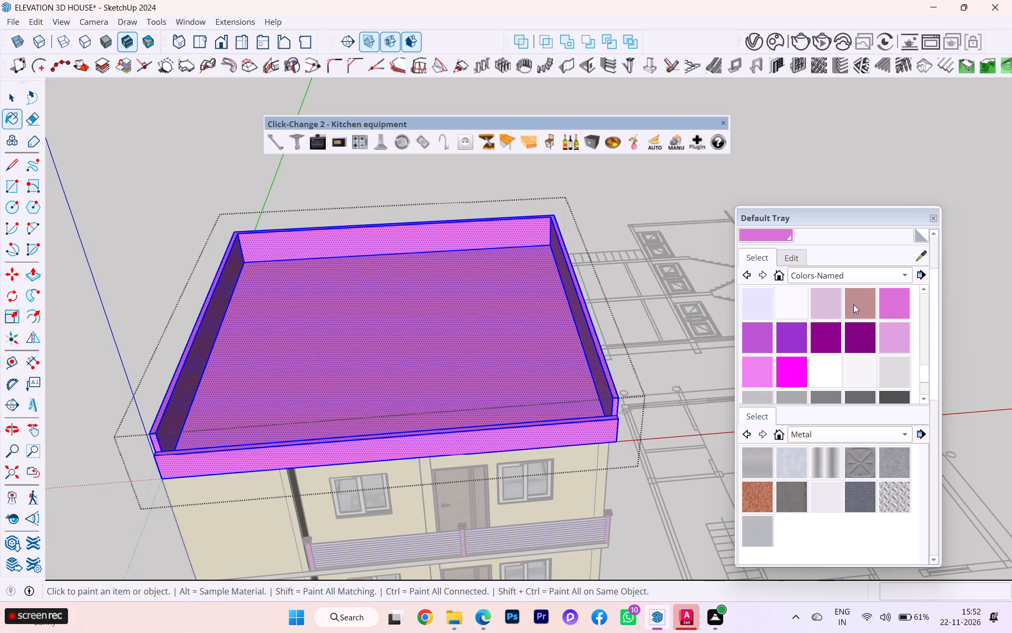
pyautogui.click(854, 305)
pyautogui.click(476, 322)
pyautogui.scroll(-1, 240, 251)
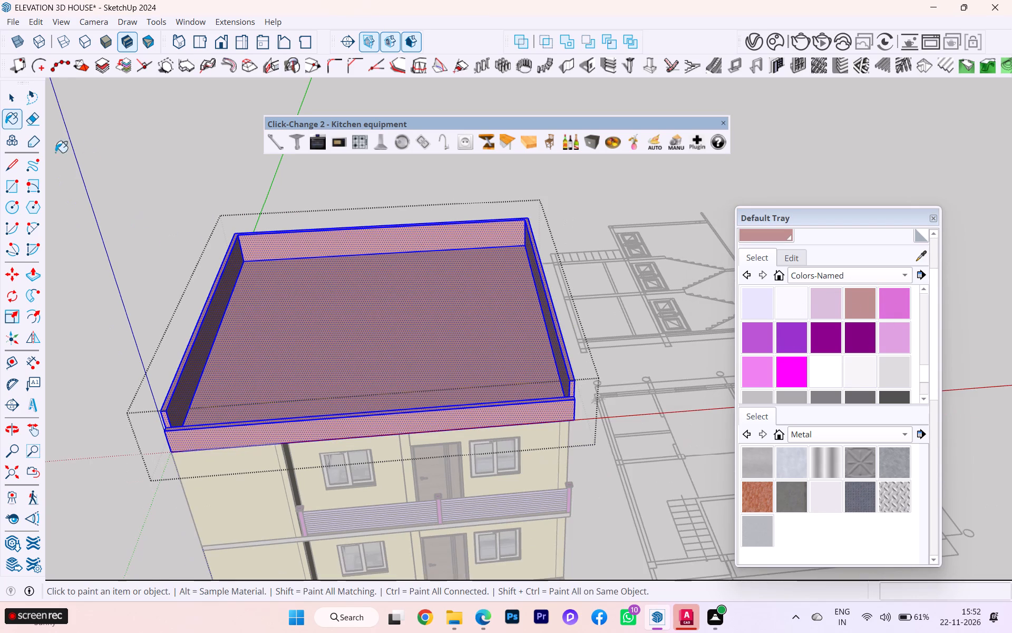
pyautogui.click(11, 99)
pyautogui.click(162, 159)
# Examine the repainted roof slab and parapets from the front and from above.
pyautogui.moveTo(224, 283); pyautogui.dragTo(230, 173, button='middle')
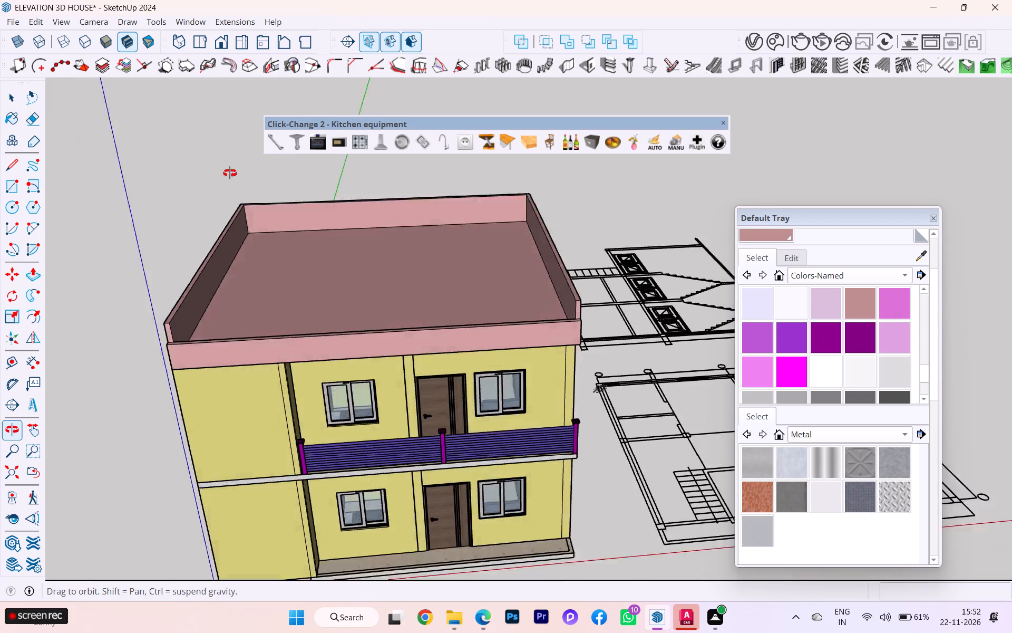
pyautogui.moveTo(230, 173); pyautogui.dragTo(235, 145, button='middle')
pyautogui.scroll(-5, 371, 337)
pyautogui.scroll(1, 392, 377)
pyautogui.scroll(9, 304, 208)
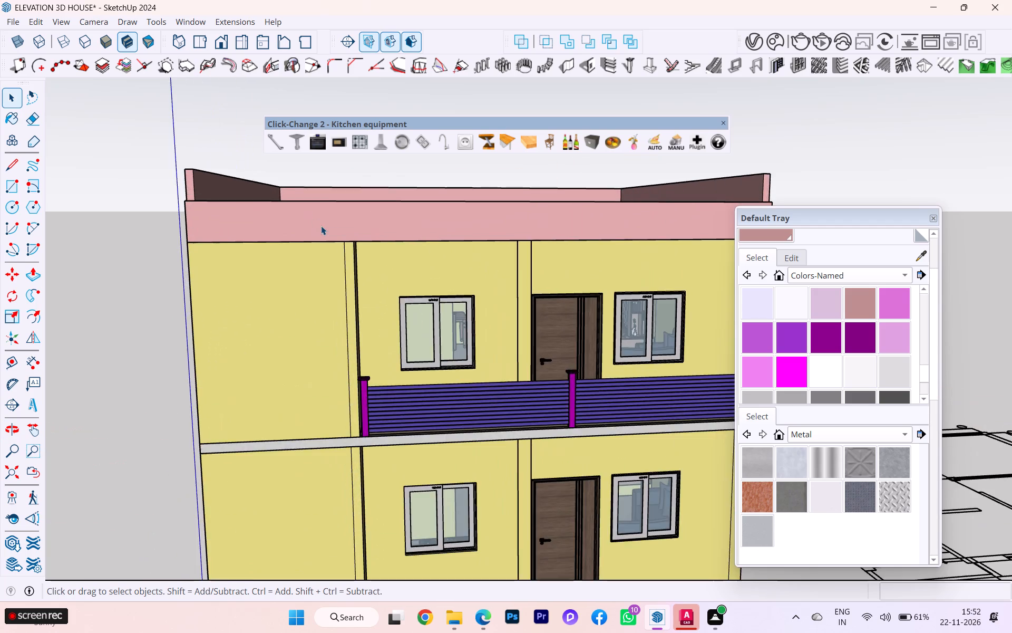
pyautogui.scroll(-1, 320, 232)
pyautogui.moveTo(319, 238); pyautogui.dragTo(301, 316, button='middle')
# Open the roof slab, Push/Pull the front parapet's top face down about 4 5/8", and leave slab editing.
pyautogui.scroll(3, 299, 318)
pyautogui.scroll(-1, 168, 344)
pyautogui.moveTo(167, 347); pyautogui.dragTo(223, 375, button='middle')
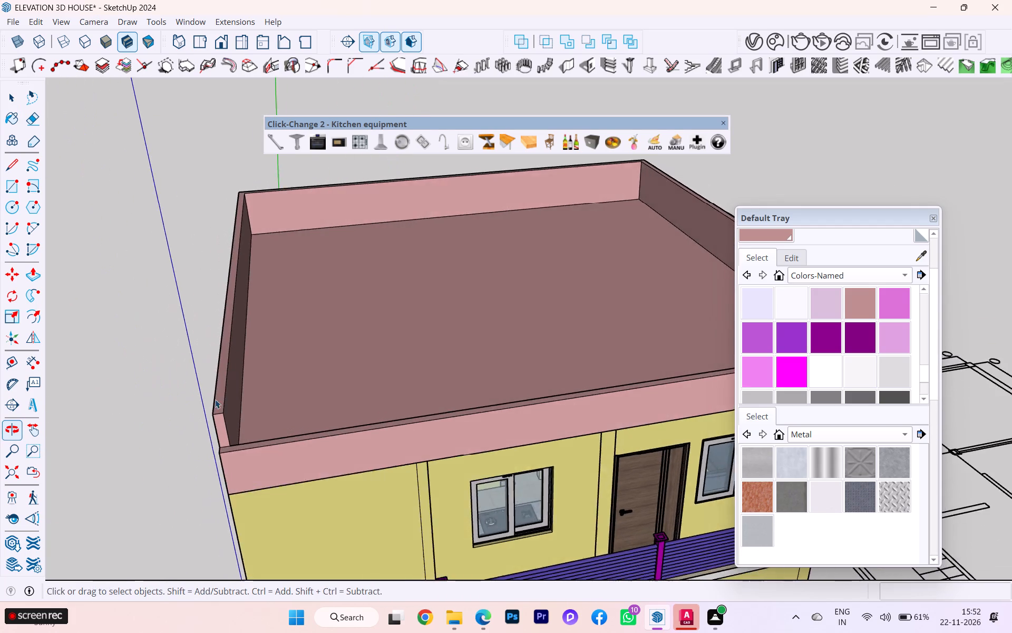
pyautogui.scroll(7, 203, 438)
pyautogui.scroll(-1, 244, 459)
pyautogui.doubleClick(246, 449)
pyautogui.scroll(1, 246, 449)
pyautogui.scroll(-1, 246, 449)
pyautogui.scroll(2, 246, 449)
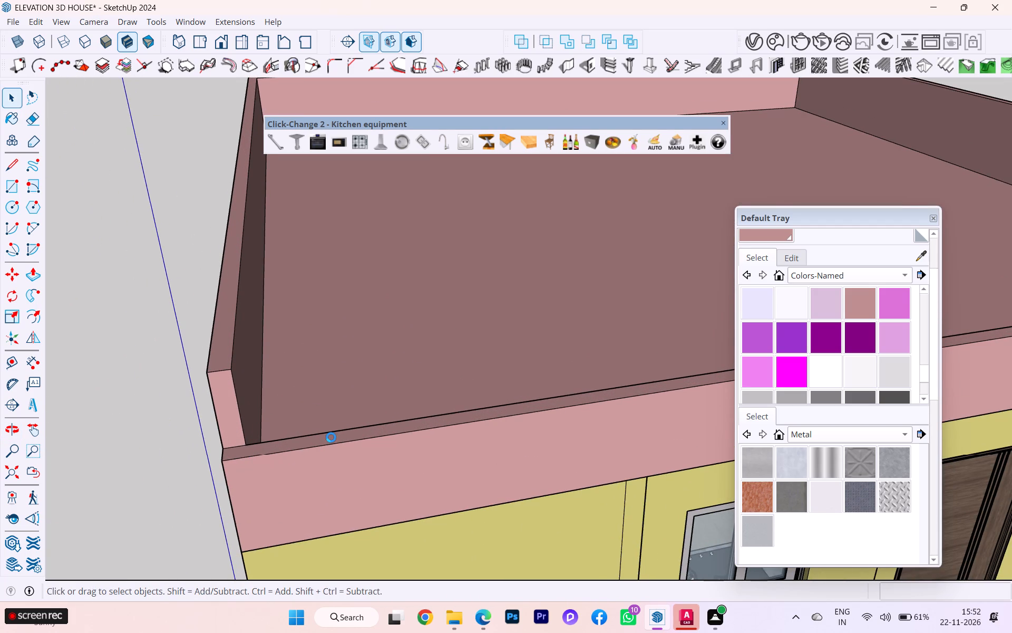
pyautogui.scroll(1, 318, 406)
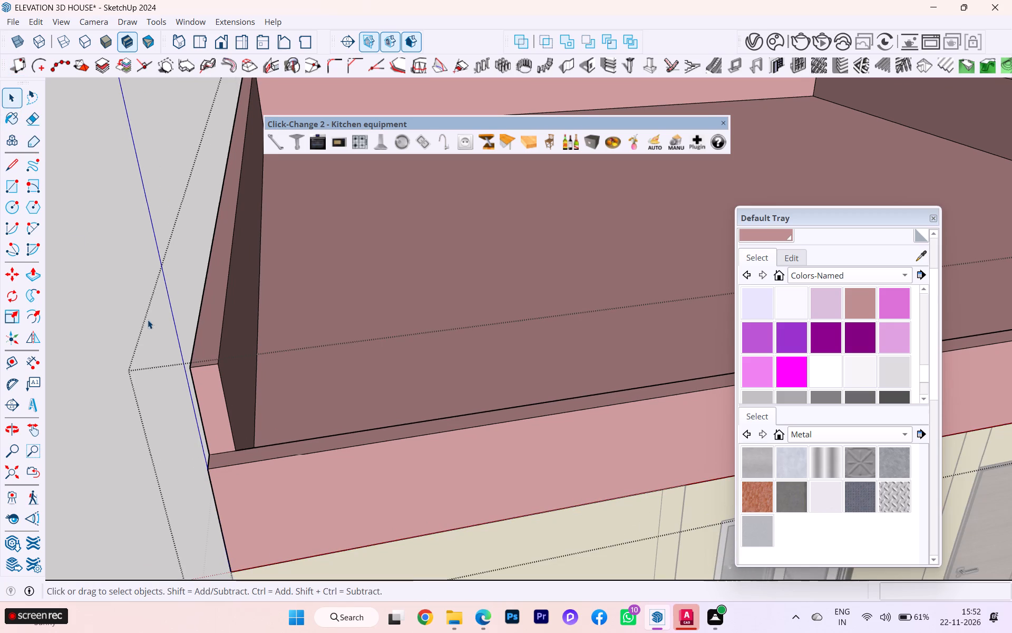
pyautogui.click(247, 449)
pyautogui.scroll(4, 275, 465)
pyautogui.scroll(-1, 232, 452)
pyautogui.scroll(1, 232, 452)
pyautogui.click(219, 457)
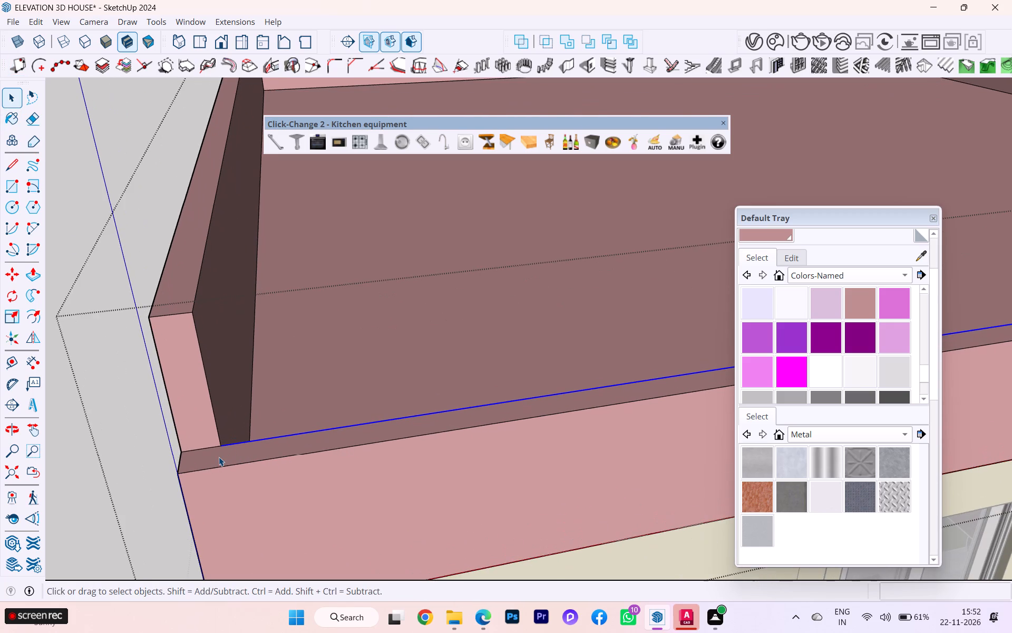
pyautogui.press('p')
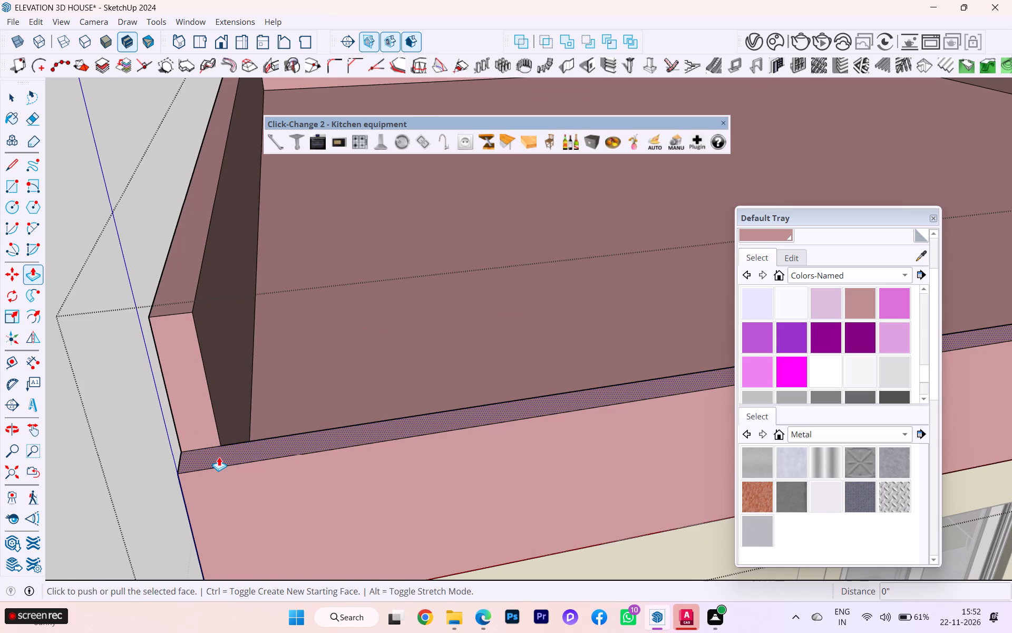
pyautogui.press('Return')
pyautogui.click(219, 457)
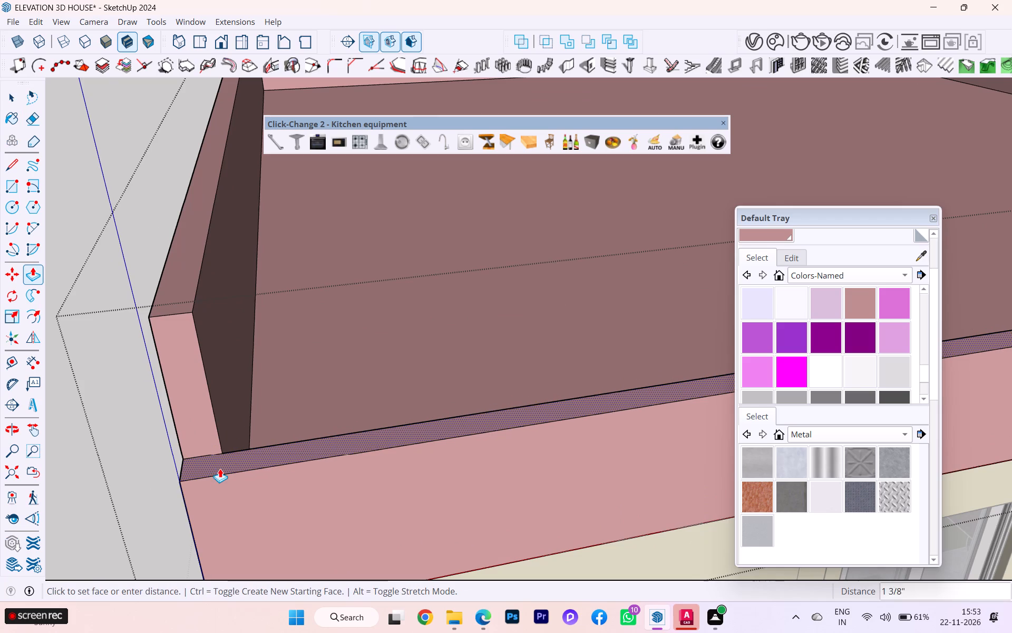
pyautogui.scroll(-1, 227, 518)
pyautogui.scroll(1, 227, 518)
pyautogui.scroll(-3, 202, 462)
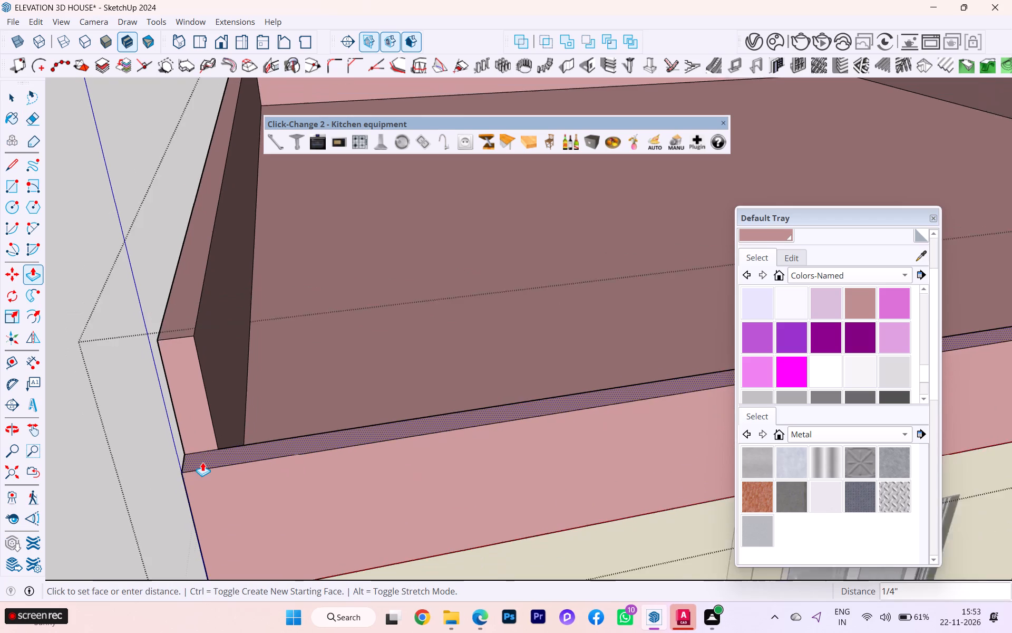
pyautogui.scroll(-7, 202, 462)
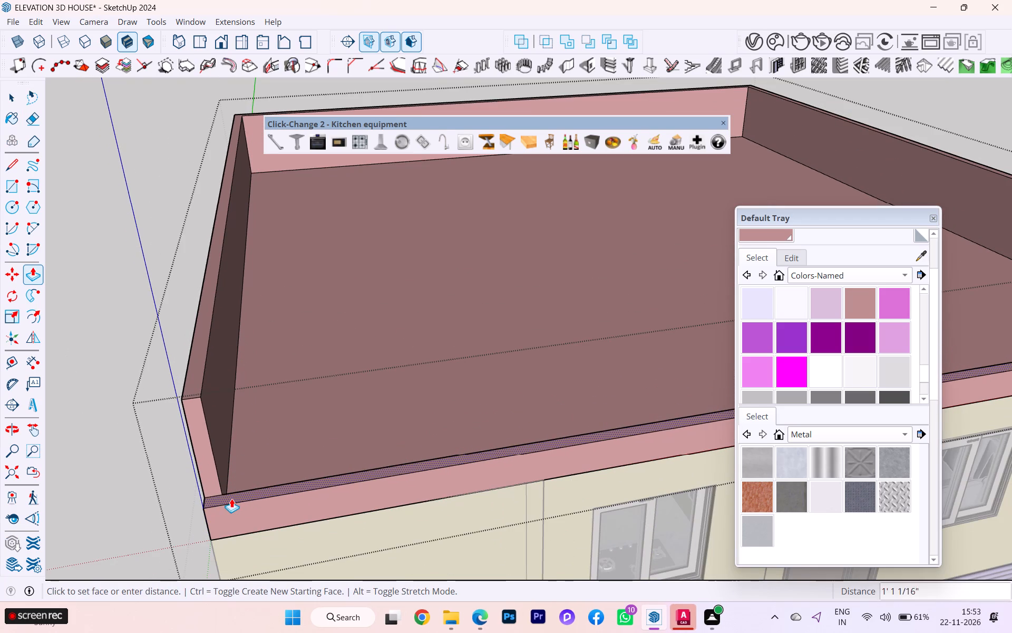
pyautogui.click(213, 476)
pyautogui.scroll(-2, 437, 471)
pyautogui.moveTo(444, 471); pyautogui.dragTo(290, 445, button='middle')
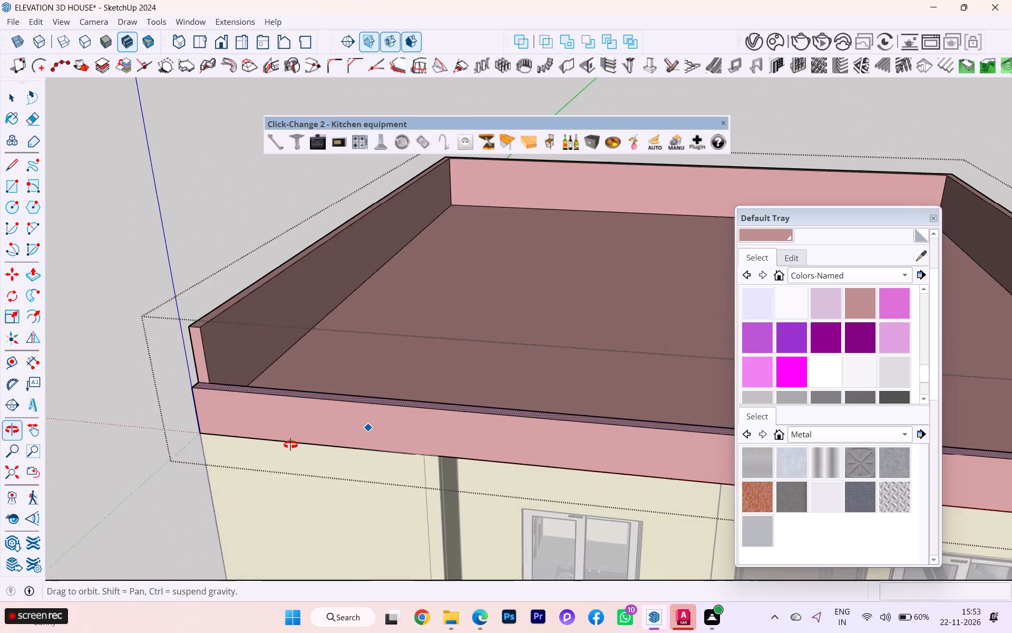
pyautogui.moveTo(290, 445); pyautogui.dragTo(301, 448, button='middle')
pyautogui.scroll(-9, 544, 434)
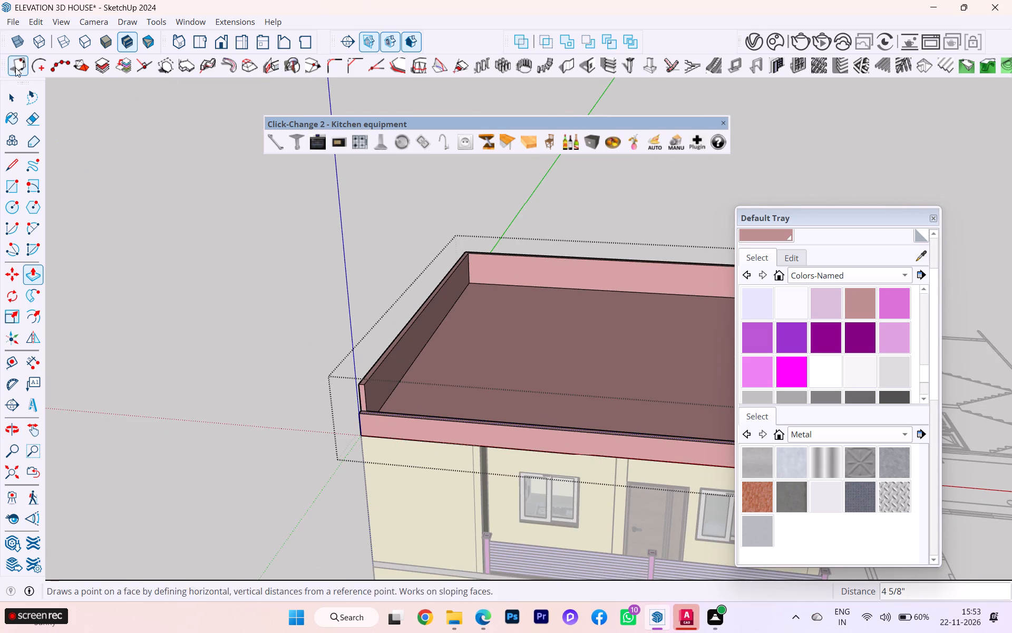
pyautogui.click(5, 95)
pyautogui.click(177, 264)
# Examine the lowered front parapet and the roof from the blue-axis corner and the side wall.
pyautogui.scroll(-1, 107, 305)
pyautogui.scroll(1, 105, 305)
pyautogui.scroll(-1, 105, 305)
pyautogui.scroll(-1, 381, 390)
pyautogui.moveTo(437, 405); pyautogui.dragTo(539, 452, button='middle')
pyautogui.scroll(3, 208, 319)
pyautogui.scroll(-2, 208, 319)
pyautogui.scroll(2, 208, 319)
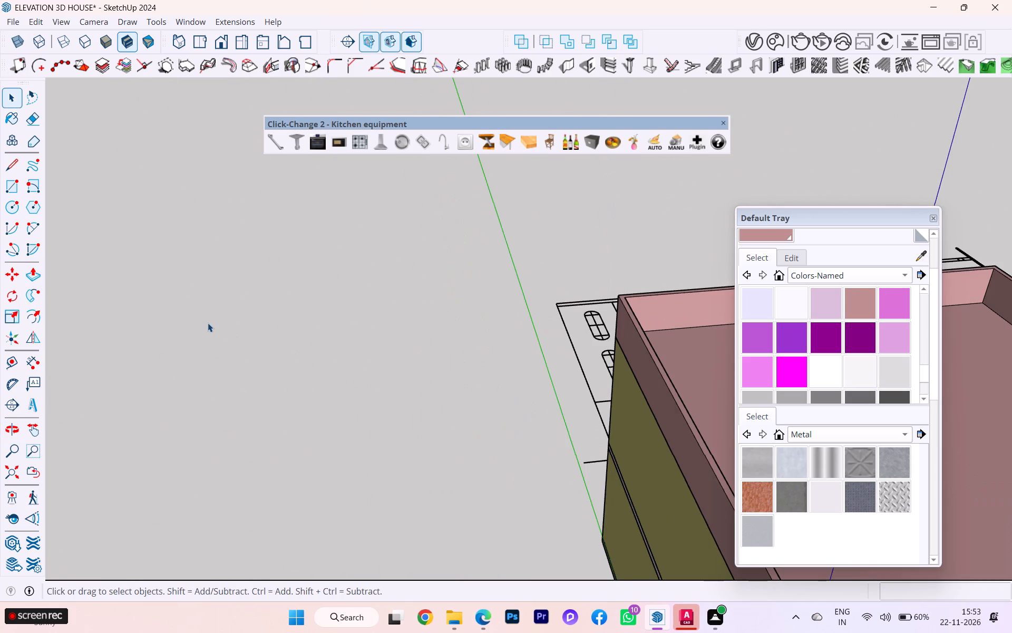
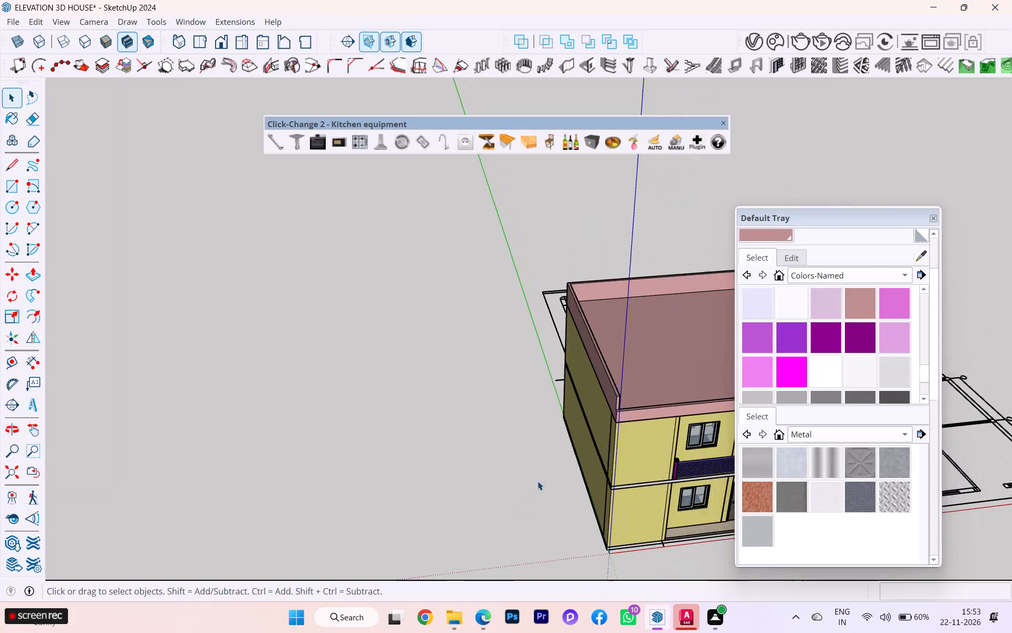
# Examine the house's front, side wall and roof parapets from both front corners and from above.
pyautogui.scroll(-1, 580, 437)
pyautogui.moveTo(580, 437); pyautogui.dragTo(389, 380, button='middle')
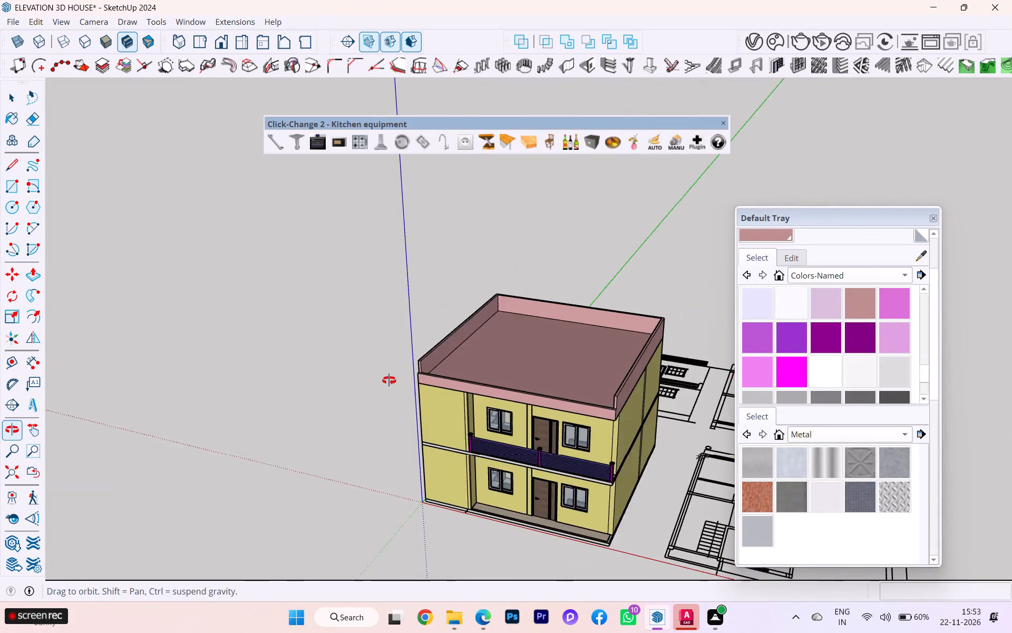
pyautogui.moveTo(389, 380); pyautogui.dragTo(406, 366, button='middle')
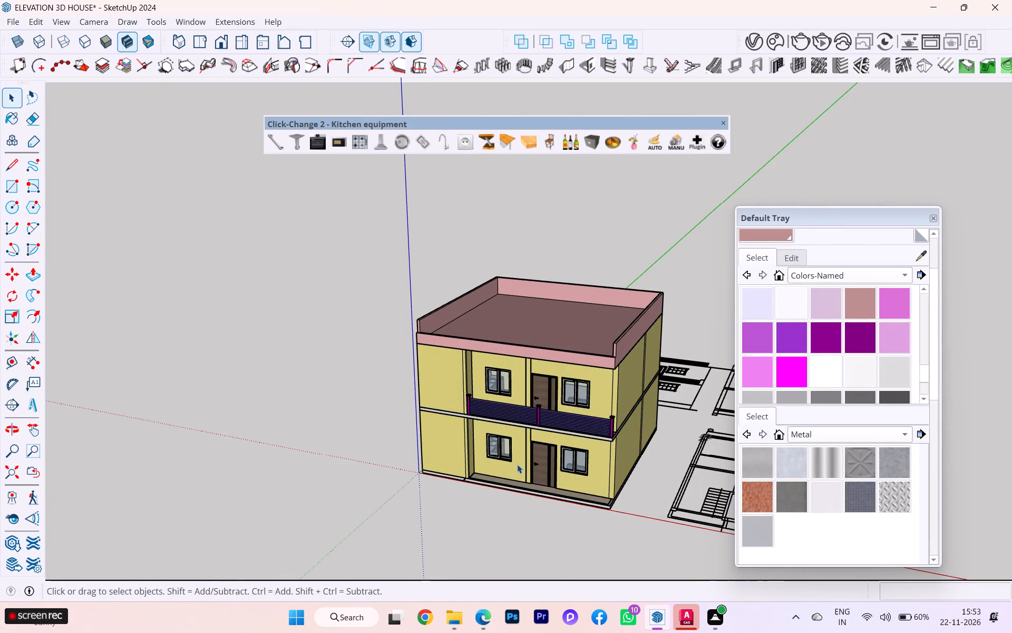
pyautogui.scroll(3, 536, 426)
pyautogui.scroll(1, 534, 341)
pyautogui.scroll(-1, 534, 341)
pyautogui.scroll(1, 534, 341)
pyautogui.moveTo(536, 346); pyautogui.dragTo(614, 342, button='middle')
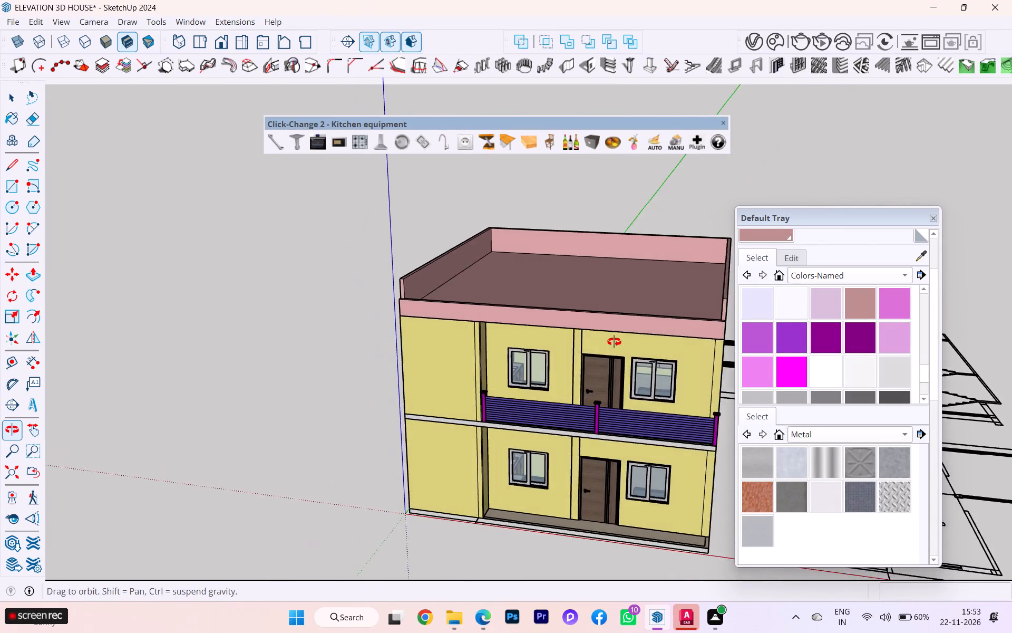
pyautogui.moveTo(614, 342); pyautogui.dragTo(618, 341, button='middle')
pyautogui.scroll(4, 596, 295)
pyautogui.scroll(-1, 408, 305)
pyautogui.scroll(1, 408, 305)
pyautogui.scroll(-1, 408, 305)
pyautogui.moveTo(399, 314); pyautogui.dragTo(410, 371, button='middle')
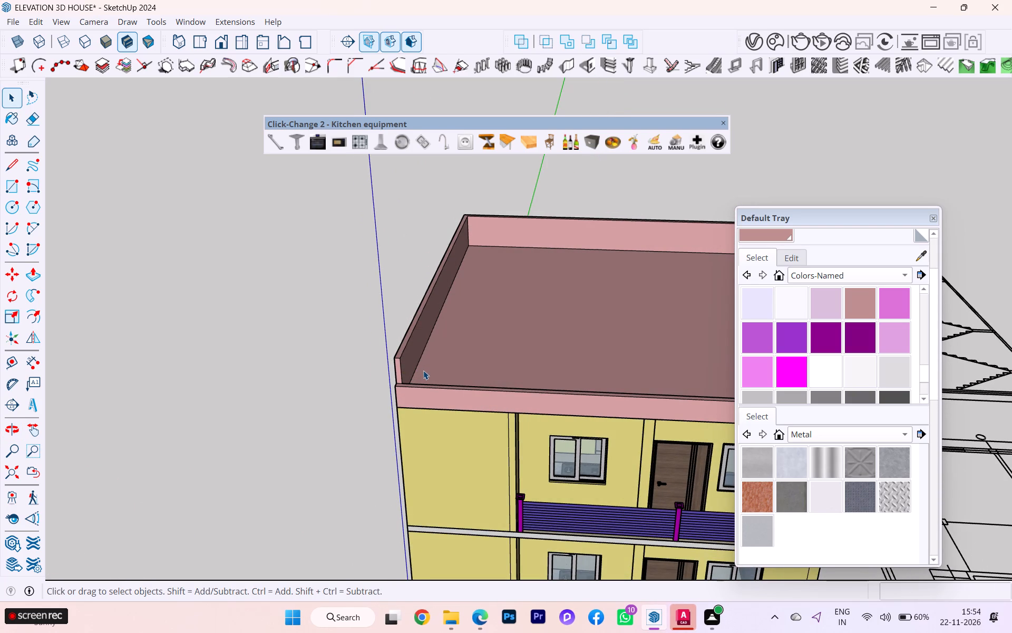
pyautogui.scroll(1, 424, 389)
pyautogui.scroll(-2, 417, 388)
pyautogui.scroll(1, 404, 386)
pyautogui.scroll(-4, 404, 386)
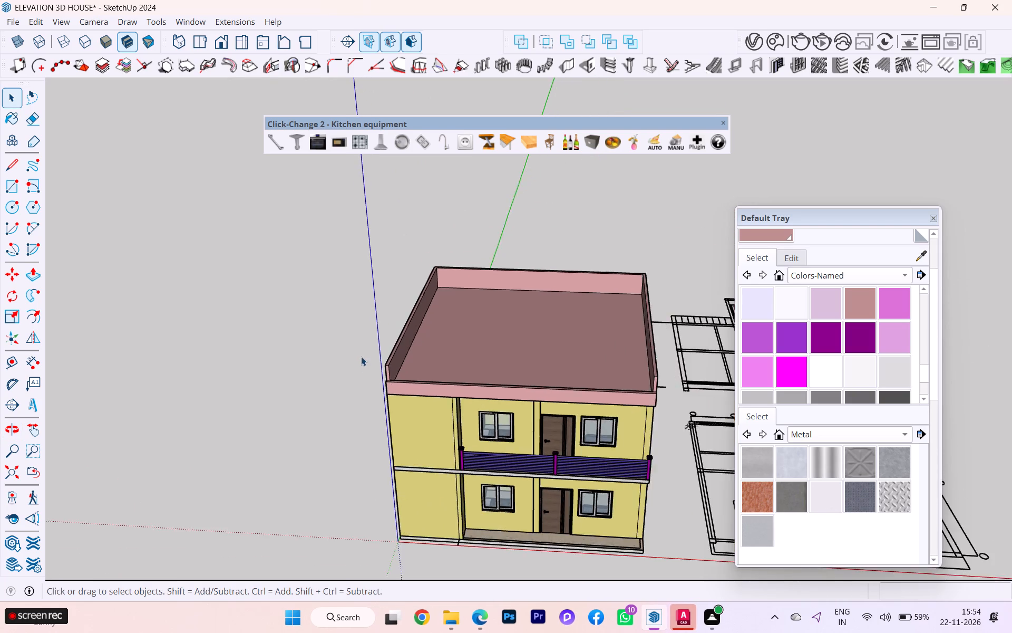
pyautogui.scroll(-2, 361, 357)
pyautogui.moveTo(576, 435); pyautogui.dragTo(383, 404, button='middle')
pyautogui.scroll(2, 389, 377)
pyautogui.scroll(-1, 390, 374)
pyautogui.scroll(3, 390, 372)
pyautogui.scroll(-1, 407, 372)
pyautogui.moveTo(408, 376); pyautogui.dragTo(509, 316, button='middle')
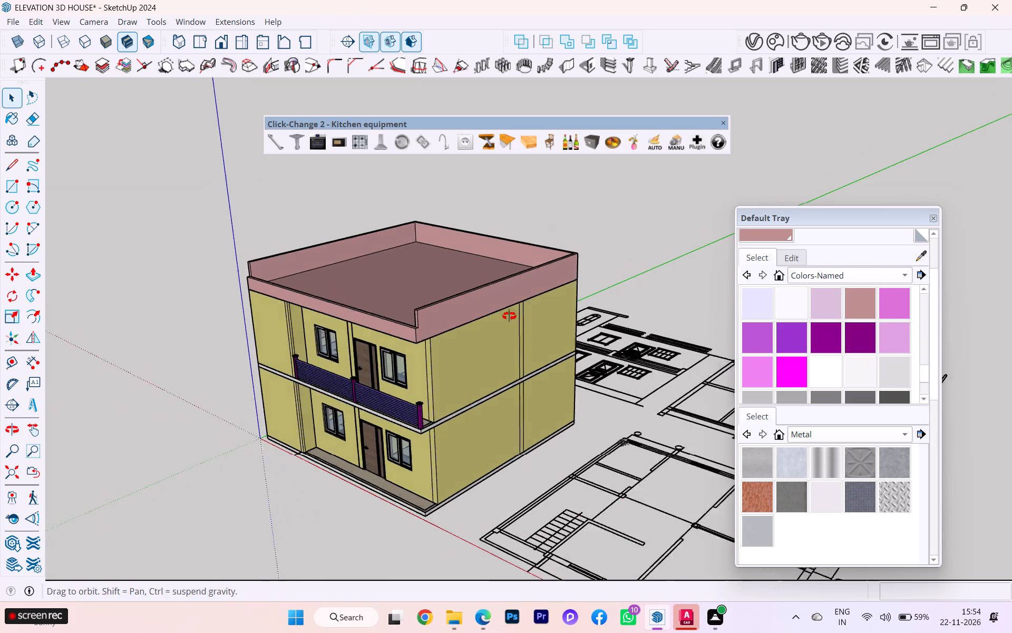
pyautogui.moveTo(509, 316); pyautogui.dragTo(549, 289, button='middle')
pyautogui.scroll(1, 546, 279)
pyautogui.scroll(-2, 546, 280)
pyautogui.scroll(2, 546, 280)
pyautogui.scroll(-1, 527, 287)
pyautogui.moveTo(516, 302); pyautogui.dragTo(569, 331, button='middle')
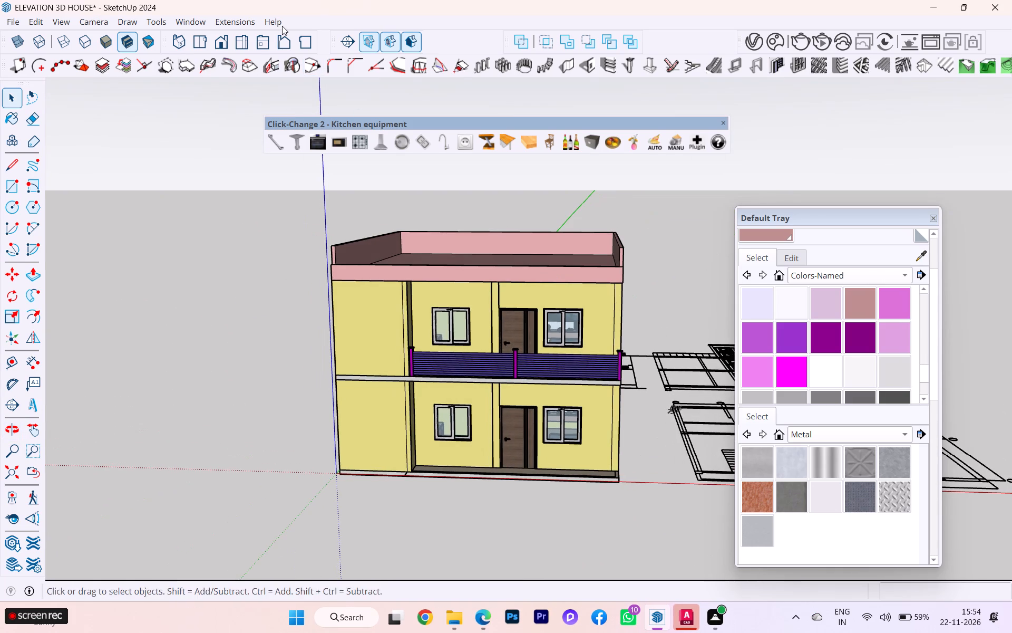
# Set the standard Front view and examine the front elevation, front parapet and roof surface.
pyautogui.click(224, 45)
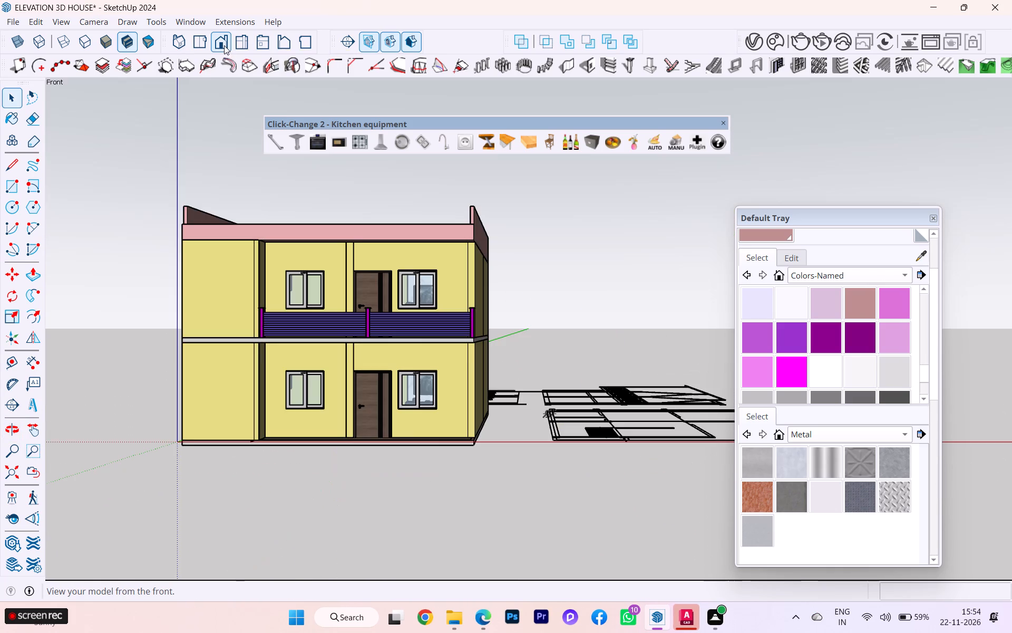
pyautogui.scroll(3, 415, 381)
pyautogui.scroll(-2, 449, 446)
pyautogui.moveTo(469, 495); pyautogui.dragTo(477, 531, button='middle')
pyautogui.scroll(2, 402, 363)
pyautogui.scroll(-1, 385, 339)
pyautogui.scroll(1, 381, 334)
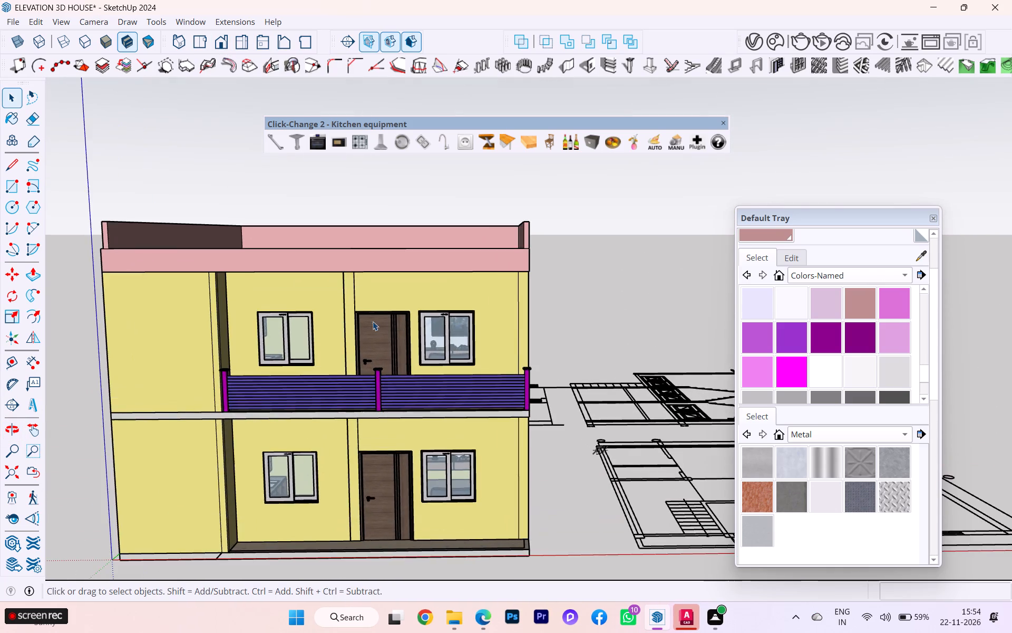
pyautogui.scroll(1, 373, 321)
pyautogui.scroll(-1, 371, 327)
pyautogui.scroll(6, 370, 327)
pyautogui.scroll(-3, 412, 360)
pyautogui.moveTo(436, 378); pyautogui.dragTo(477, 473, button='middle')
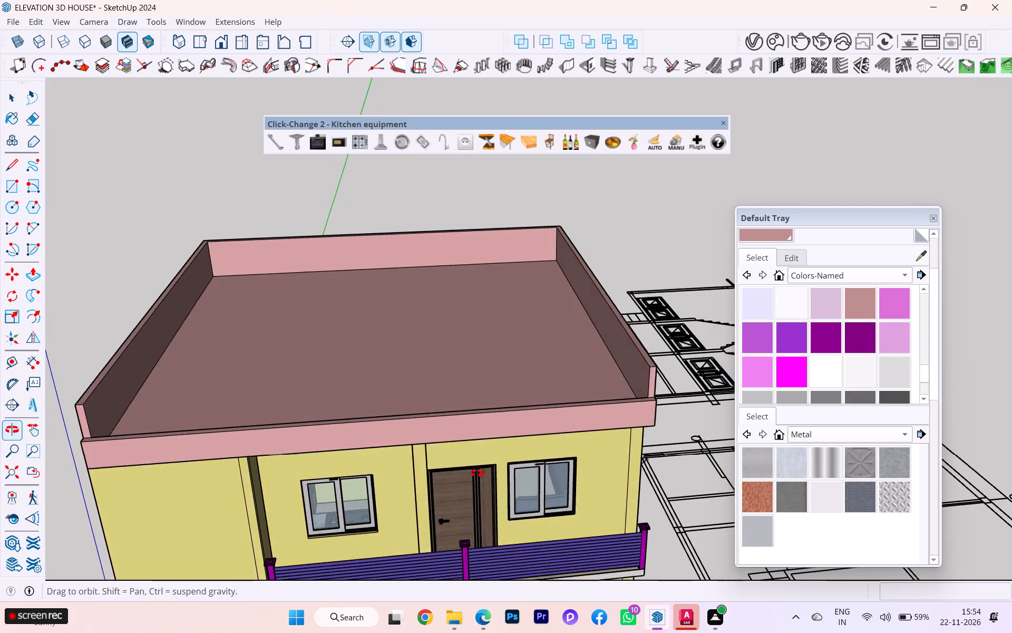
pyautogui.moveTo(477, 473); pyautogui.dragTo(478, 474, button='middle')
pyautogui.scroll(3, 453, 407)
pyautogui.scroll(-1, 446, 393)
pyautogui.scroll(-5, 415, 365)
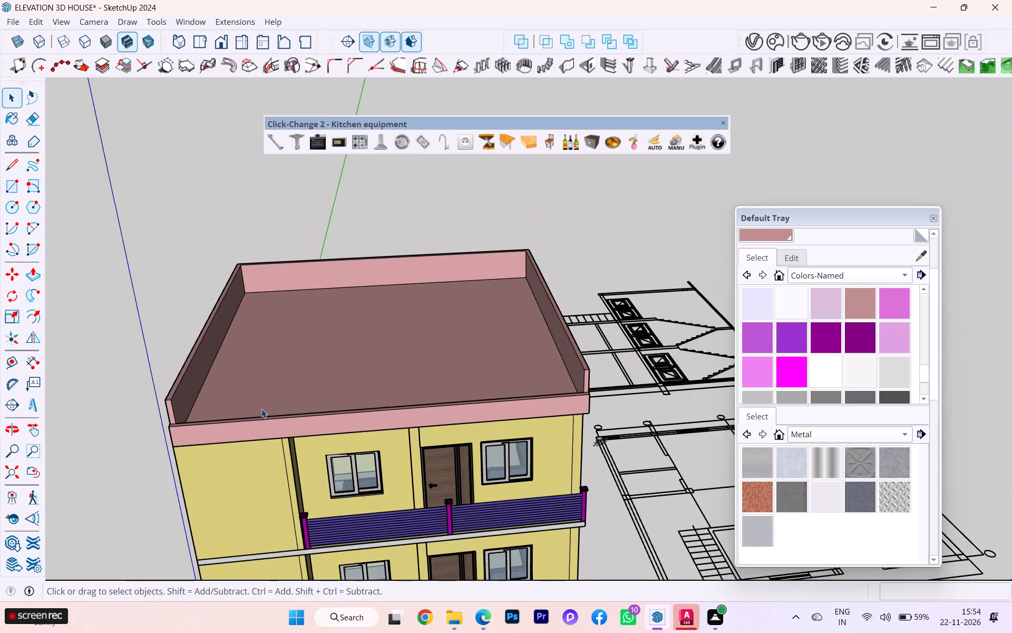
pyautogui.moveTo(258, 412); pyautogui.dragTo(255, 445, button='middle')
pyautogui.scroll(5, 227, 494)
pyautogui.scroll(-1, 210, 522)
pyautogui.scroll(1, 218, 442)
pyautogui.scroll(-1, 219, 439)
pyautogui.scroll(3, 219, 439)
pyautogui.scroll(3, 211, 515)
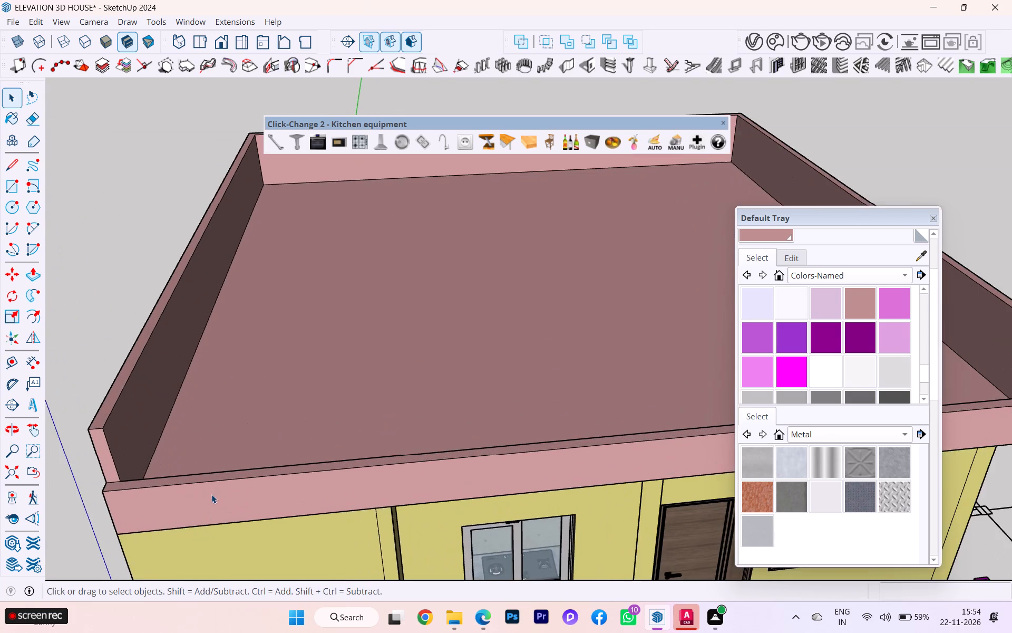
# Examine how the front parapet meets the side parapet at the blue-axis corner of the roof.
pyautogui.scroll(-1, 213, 487)
pyautogui.moveTo(238, 487); pyautogui.dragTo(379, 387, button='middle')
pyautogui.scroll(1, 381, 383)
pyautogui.scroll(-3, 373, 418)
pyautogui.scroll(-1, 563, 448)
pyautogui.moveTo(560, 449); pyautogui.dragTo(494, 449, button='middle')
pyautogui.scroll(-2, 583, 386)
pyautogui.scroll(1, 585, 387)
pyautogui.scroll(-8, 585, 387)
pyautogui.moveTo(436, 447); pyautogui.dragTo(449, 406, button='middle')
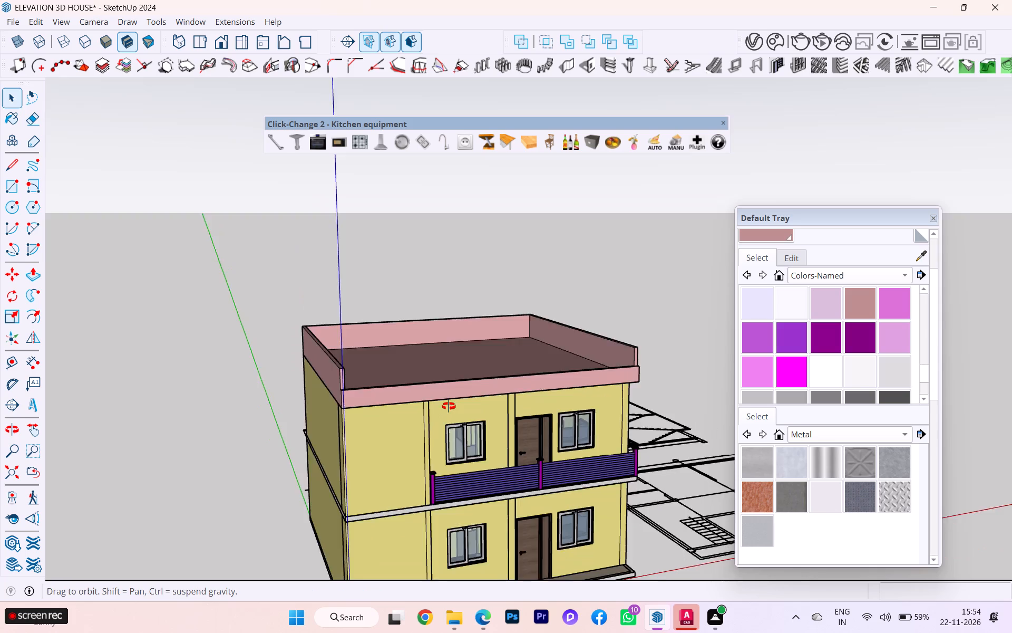
pyautogui.moveTo(449, 406); pyautogui.dragTo(449, 404, button='middle')
pyautogui.scroll(2, 446, 404)
pyautogui.moveTo(437, 398); pyautogui.dragTo(444, 527, button='middle')
pyautogui.scroll(-3, 437, 398)
pyautogui.scroll(3, 449, 381)
pyautogui.scroll(-1, 450, 383)
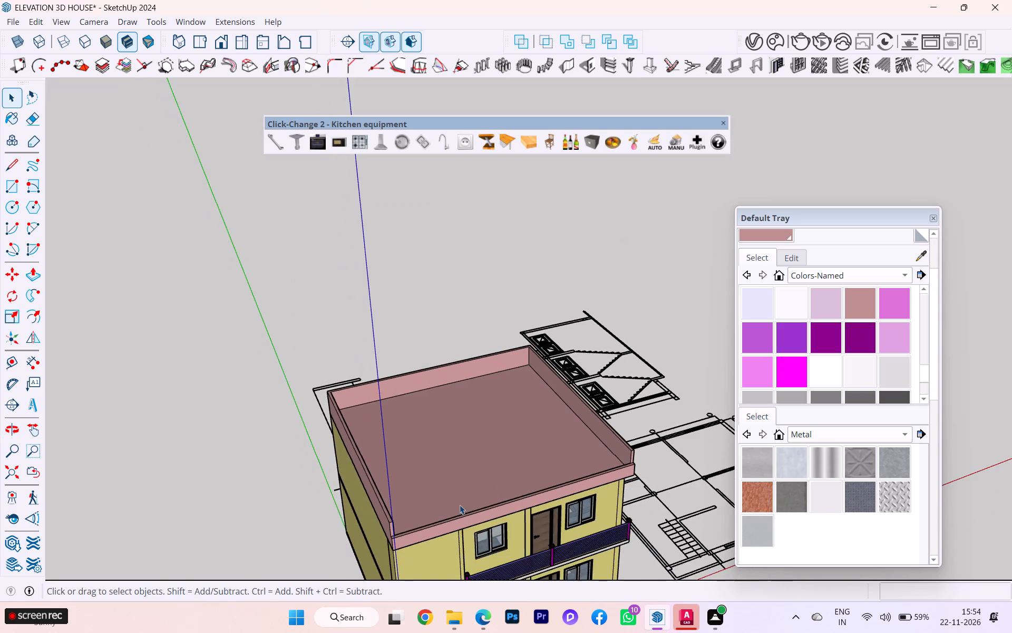
pyautogui.scroll(3, 366, 568)
pyautogui.scroll(-2, 410, 523)
pyautogui.moveTo(413, 514); pyautogui.dragTo(391, 431, button='middle')
pyautogui.scroll(2, 391, 431)
pyautogui.scroll(-2, 390, 429)
pyautogui.scroll(2, 389, 427)
pyautogui.scroll(-2, 384, 421)
pyautogui.moveTo(384, 427); pyautogui.dragTo(379, 453, button='middle')
pyautogui.scroll(2, 347, 384)
pyautogui.scroll(-3, 347, 381)
pyautogui.scroll(13, 347, 381)
pyautogui.scroll(-2, 332, 430)
pyautogui.scroll(2, 332, 430)
pyautogui.scroll(-2, 330, 426)
# Open the roof slab and Push/Pull the front parapet's top face down about 3 15/16".
pyautogui.moveTo(330, 426); pyautogui.dragTo(325, 445, button='middle')
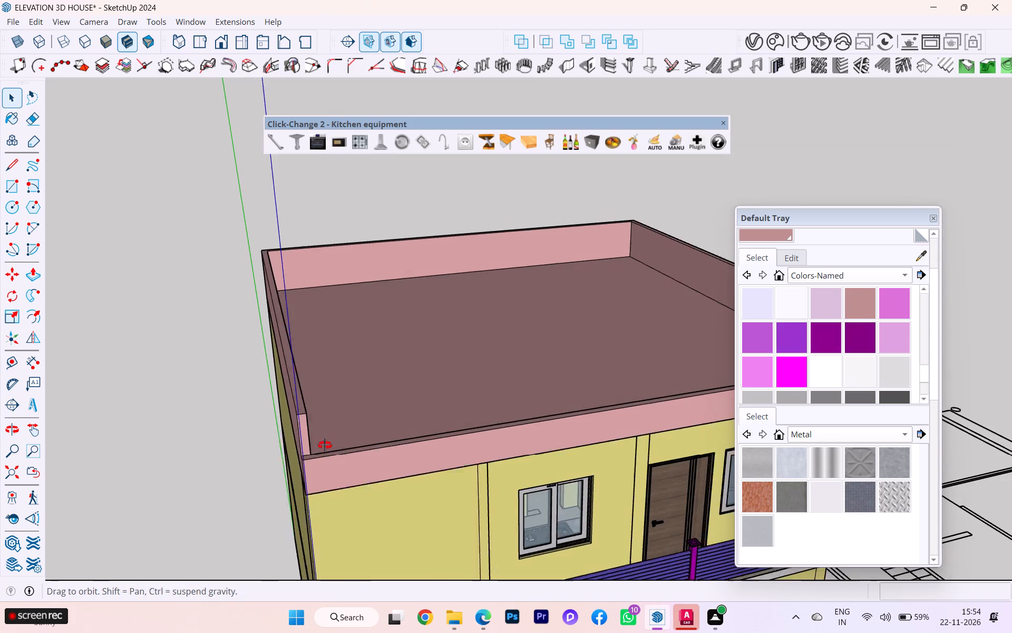
pyautogui.moveTo(325, 445); pyautogui.dragTo(318, 452, button='middle')
pyautogui.scroll(2, 383, 466)
pyautogui.scroll(-1, 382, 468)
pyautogui.scroll(5, 380, 470)
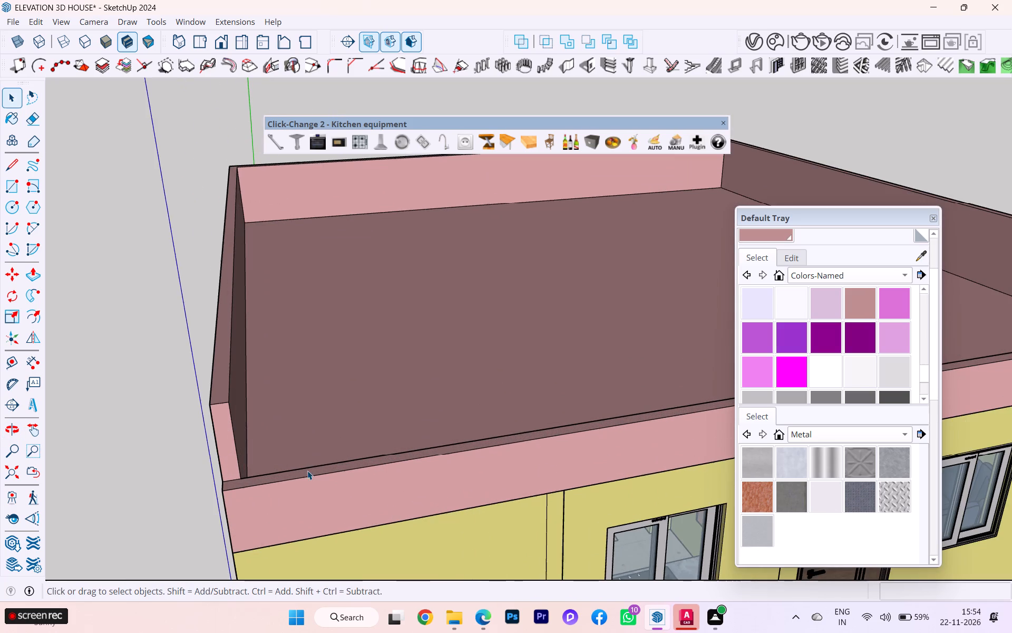
pyautogui.doubleClick(305, 473)
pyautogui.scroll(5, 292, 475)
pyautogui.click(291, 476)
pyautogui.click(278, 478)
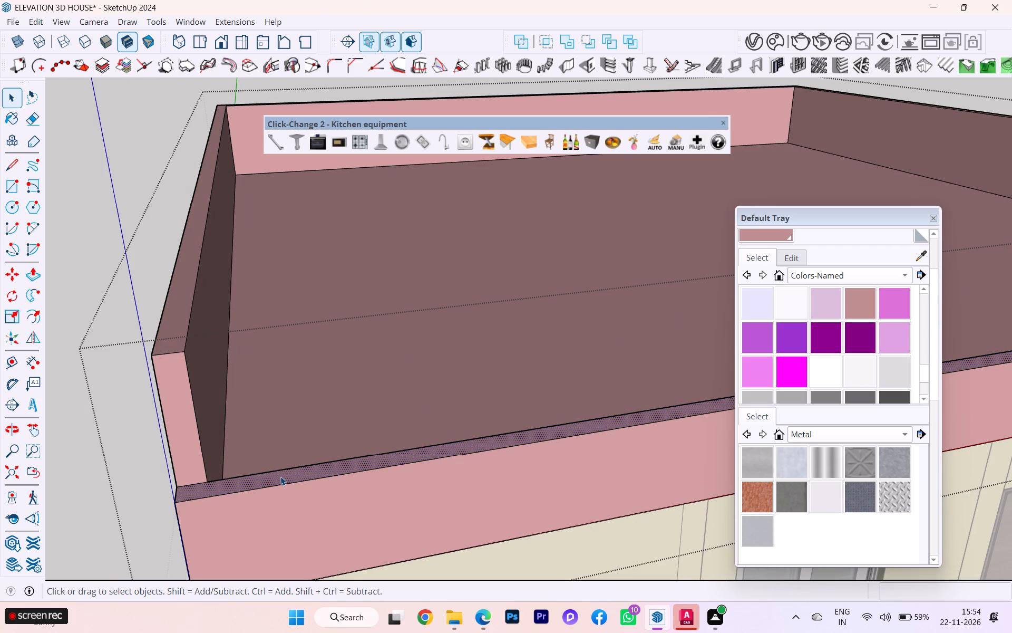
pyautogui.press('p')
pyautogui.click(281, 477)
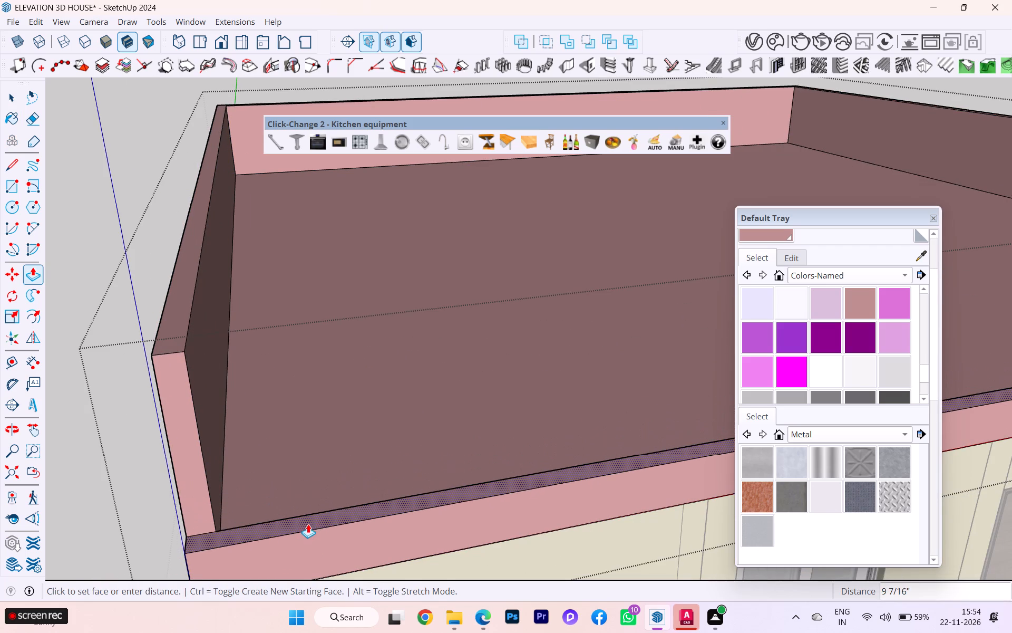
pyautogui.click(298, 495)
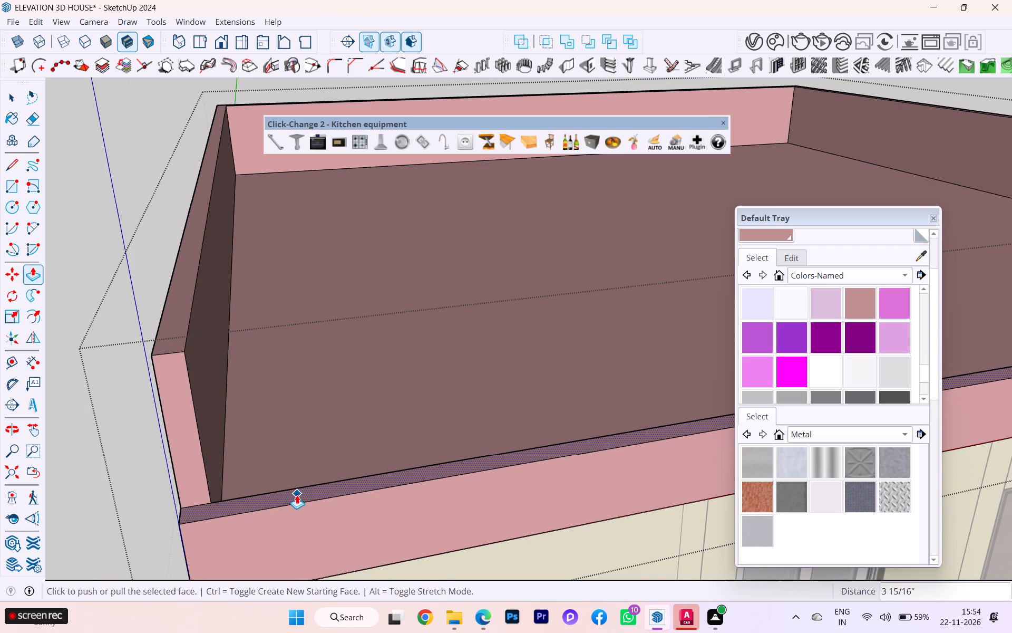
# Draw a line across the front parapet's top face, directly above the inner edge of the solid wall bay beside the balcony.
pyautogui.scroll(-1, 463, 436)
pyautogui.scroll(1, 466, 436)
pyautogui.scroll(-4, 472, 435)
pyautogui.moveTo(499, 434); pyautogui.dragTo(439, 444, button='middle')
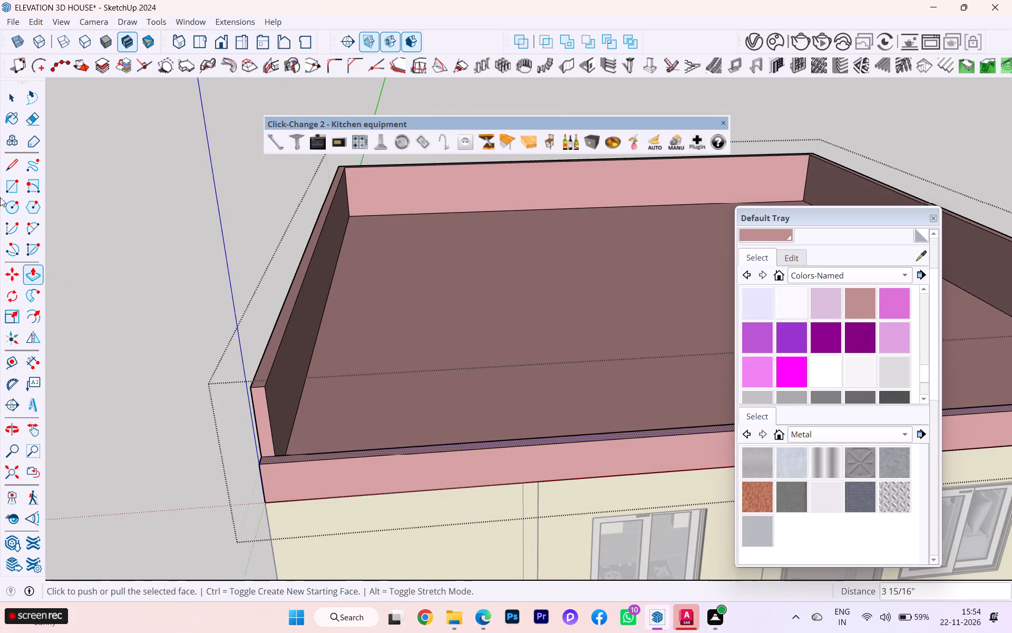
pyautogui.click(4, 164)
pyautogui.scroll(-2, 557, 440)
pyautogui.scroll(1, 531, 483)
pyautogui.scroll(-1, 530, 484)
pyautogui.scroll(1, 530, 484)
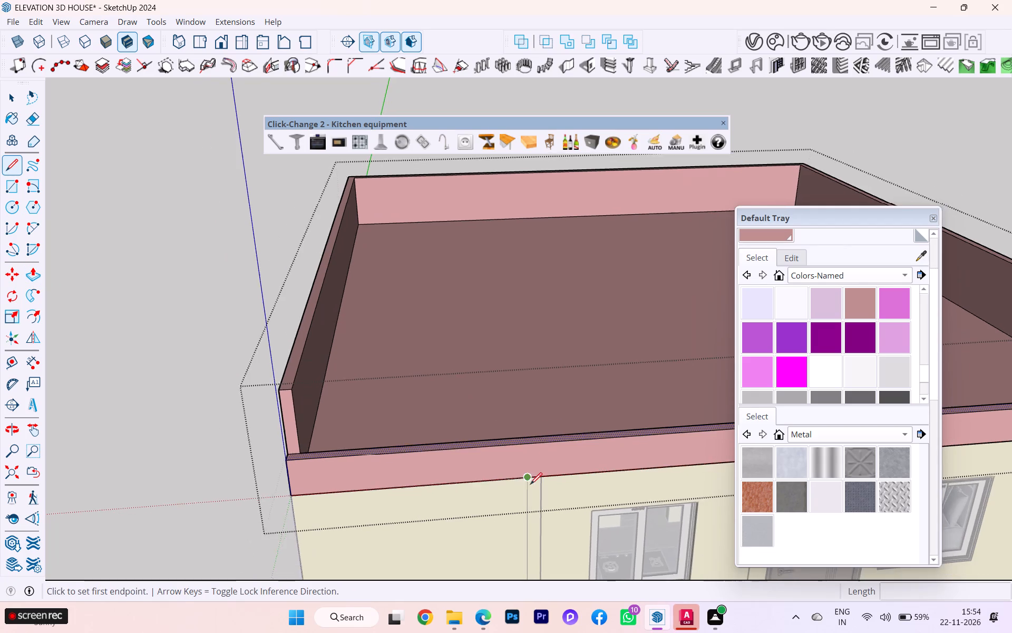
pyautogui.scroll(3, 530, 484)
pyautogui.scroll(-1, 528, 475)
pyautogui.scroll(5, 528, 475)
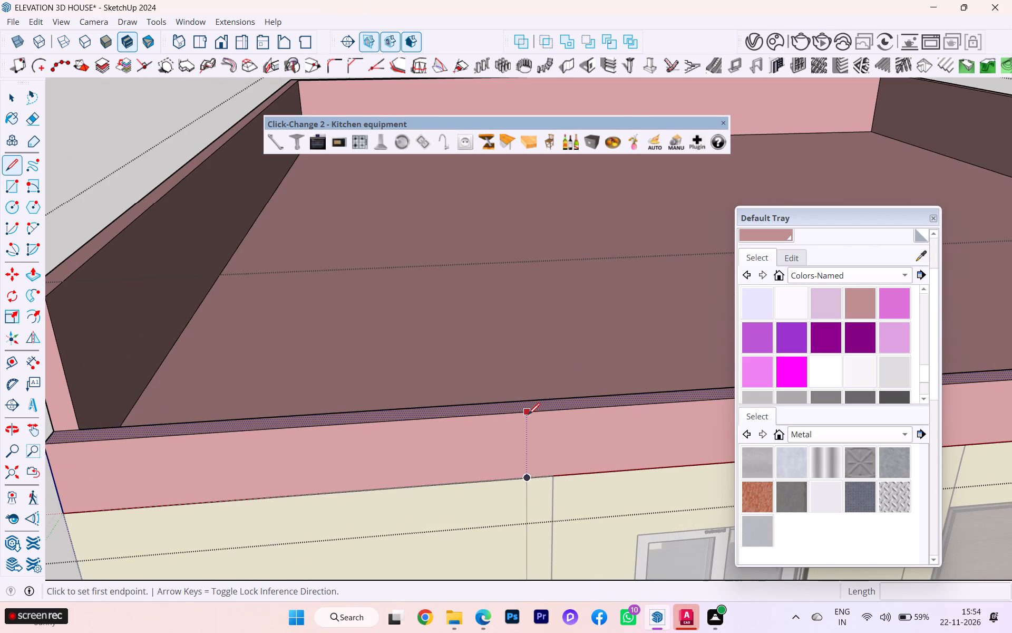
pyautogui.click(528, 415)
pyautogui.click(528, 397)
pyautogui.scroll(-3, 600, 506)
pyautogui.scroll(2, 601, 509)
pyautogui.scroll(-2, 601, 510)
pyautogui.scroll(1, 560, 506)
pyautogui.scroll(-8, 560, 506)
pyautogui.press('Escape')
# Push/Pull the front parapet's top section above the solid wall bay up about 2' 2 5/8", level with the side parapet.
pyautogui.scroll(2, 520, 444)
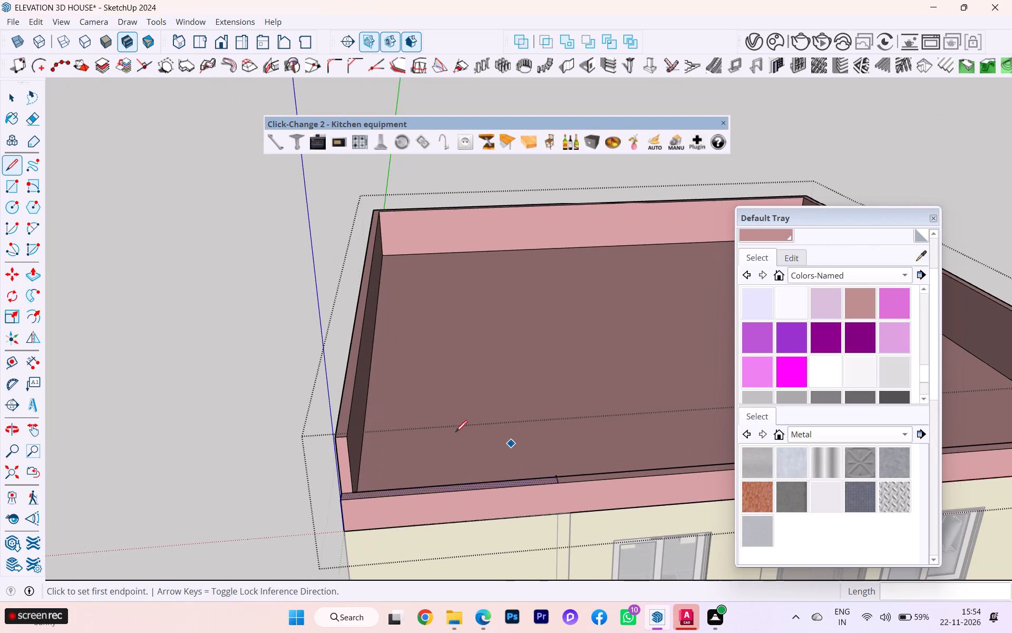
pyautogui.press('p')
pyautogui.scroll(4, 340, 498)
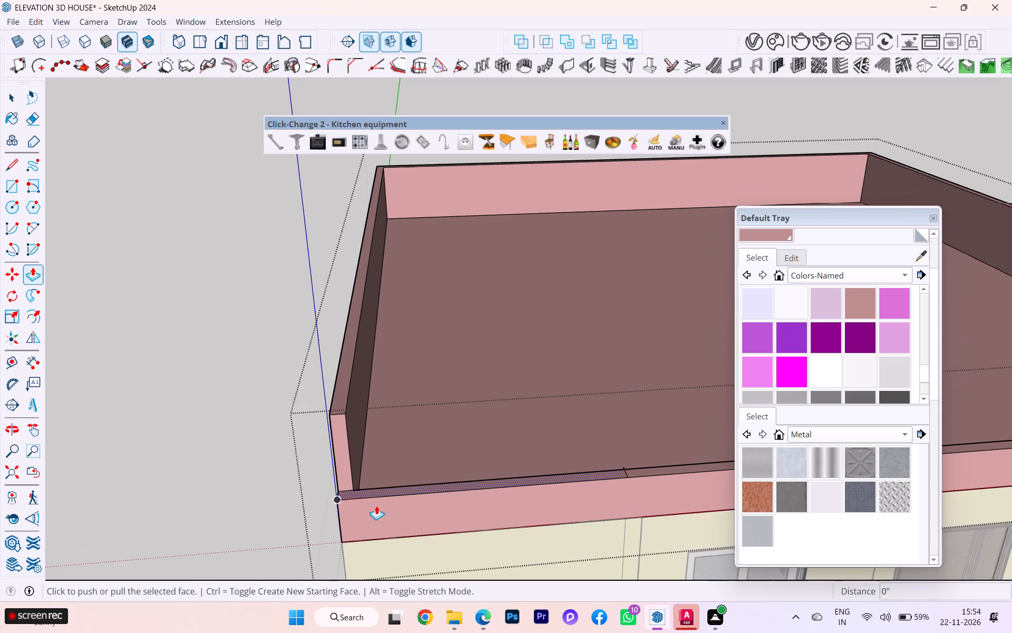
pyautogui.click(372, 492)
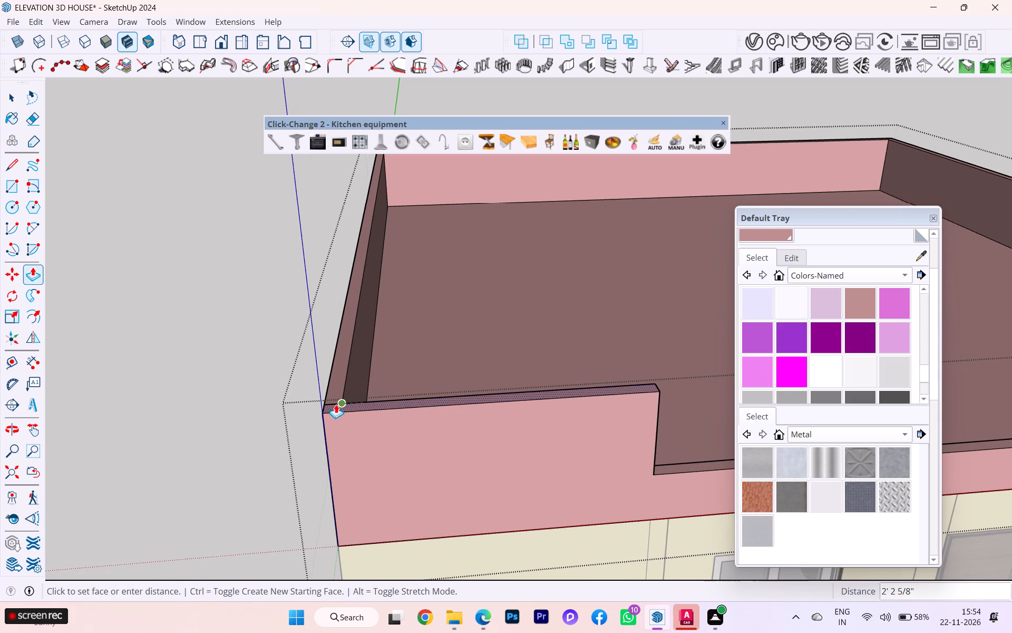
pyautogui.click(335, 402)
# Examine the stepped front parapet along to its far corner, and close the roof slab to view the whole front elevation.
pyautogui.scroll(-3, 415, 459)
pyautogui.scroll(-3, 537, 486)
pyautogui.moveTo(611, 487); pyautogui.dragTo(488, 477, button='middle')
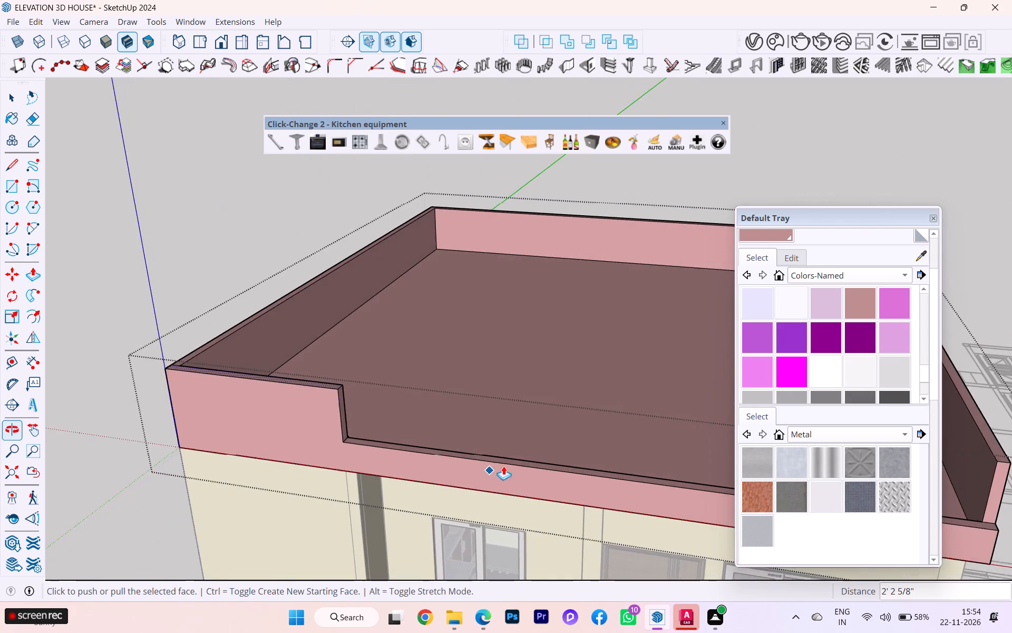
pyautogui.scroll(-3, 589, 444)
pyautogui.scroll(1, 591, 444)
pyautogui.scroll(-6, 593, 445)
pyautogui.scroll(3, 572, 454)
pyautogui.scroll(-2, 523, 459)
pyautogui.scroll(1, 510, 465)
pyautogui.scroll(-1, 504, 466)
pyautogui.scroll(3, 708, 482)
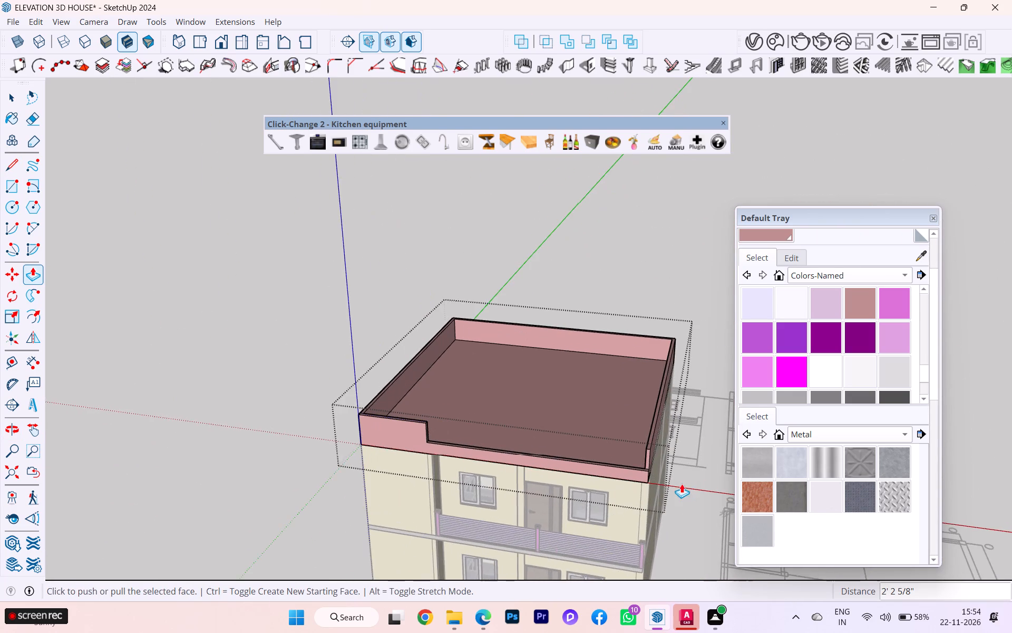
pyautogui.scroll(3, 679, 485)
pyautogui.moveTo(634, 484); pyautogui.dragTo(651, 487, button='middle')
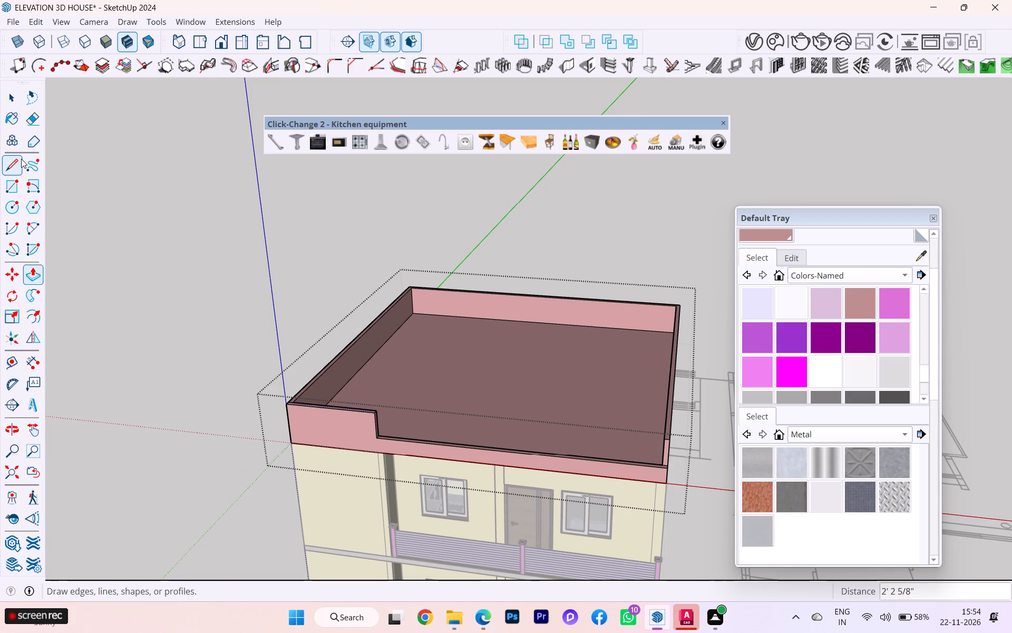
pyautogui.click(21, 159)
pyautogui.scroll(3, 588, 448)
pyautogui.scroll(-2, 567, 415)
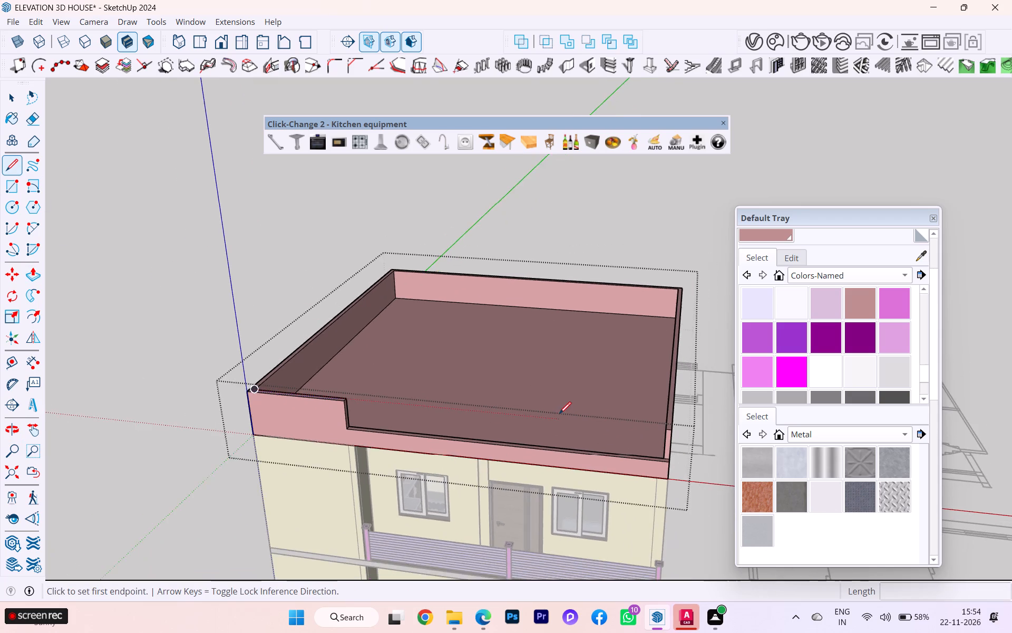
pyautogui.scroll(-2, 563, 433)
pyautogui.scroll(5, 641, 468)
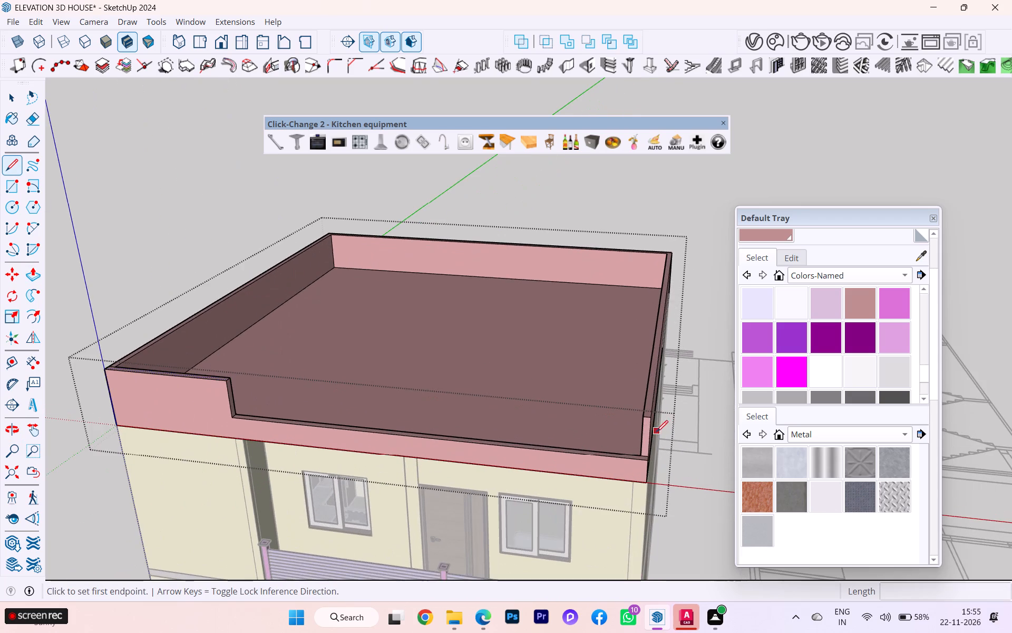
pyautogui.scroll(-2, 661, 428)
pyautogui.moveTo(653, 425); pyautogui.dragTo(630, 437, button='middle')
pyautogui.moveTo(622, 440); pyautogui.dragTo(618, 436, button='middle')
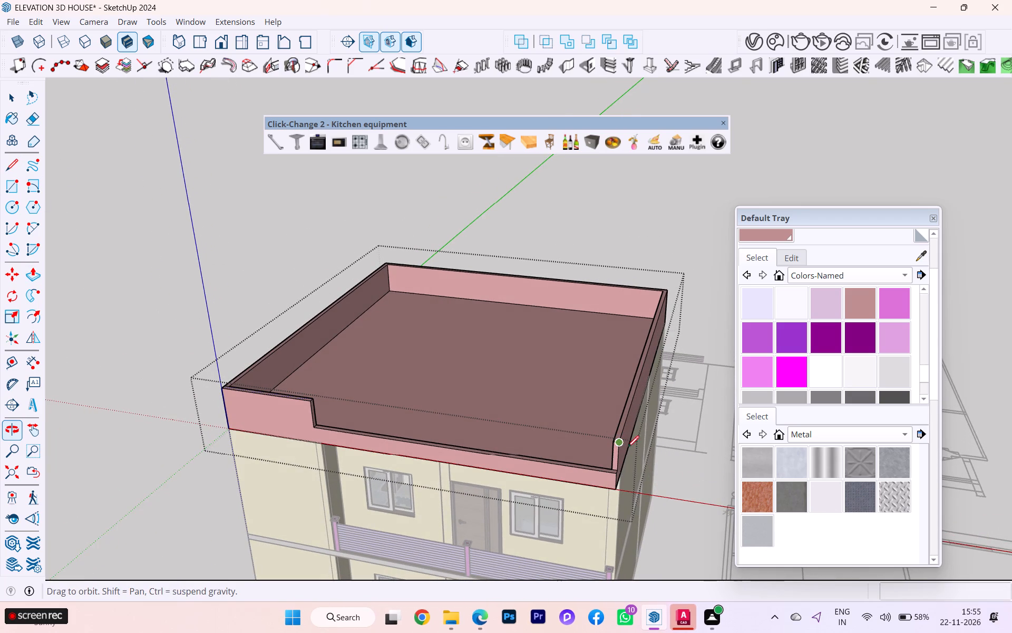
pyautogui.scroll(5, 658, 475)
pyautogui.scroll(-1, 619, 453)
pyautogui.scroll(1, 620, 452)
pyautogui.scroll(-4, 620, 452)
pyautogui.scroll(-2, 474, 437)
pyautogui.scroll(1, 474, 437)
pyautogui.scroll(-1, 474, 437)
pyautogui.scroll(5, 464, 449)
pyautogui.scroll(-2, 451, 444)
pyautogui.scroll(14, 450, 443)
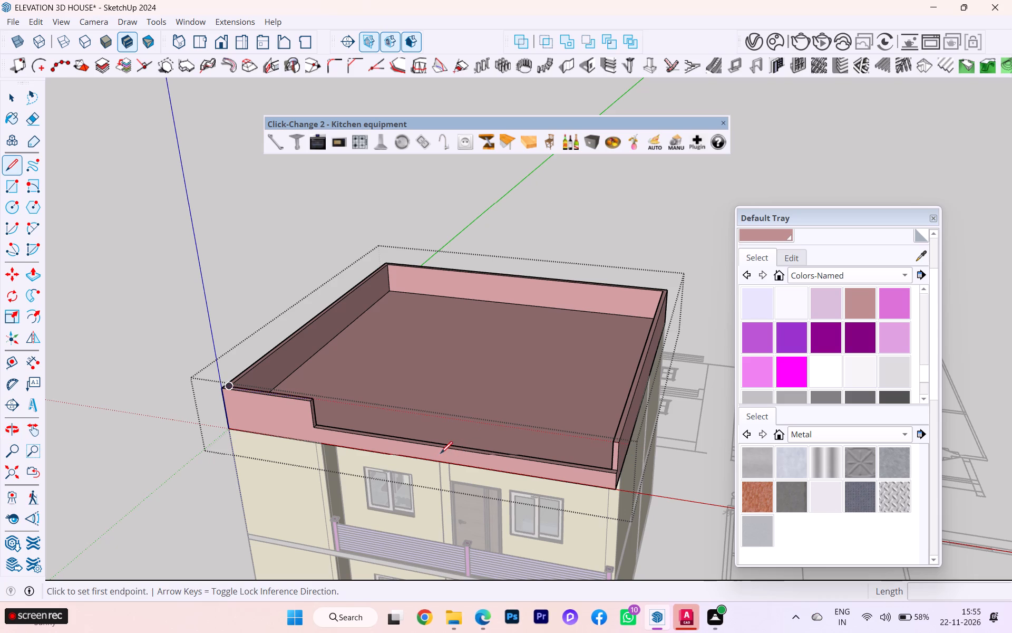
pyautogui.scroll(6, 441, 453)
pyautogui.moveTo(444, 451); pyautogui.dragTo(627, 469, button='middle')
pyautogui.scroll(-4, 561, 429)
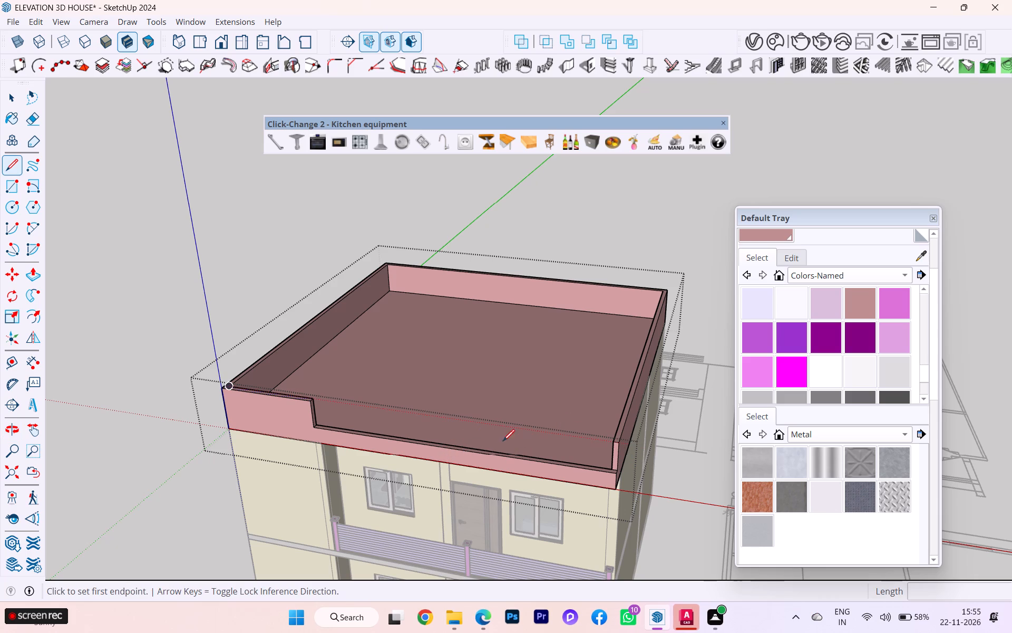
pyautogui.scroll(-2, 503, 441)
pyautogui.moveTo(498, 447); pyautogui.dragTo(643, 446, button='middle')
pyautogui.scroll(-3, 589, 430)
pyautogui.scroll(1, 589, 455)
pyautogui.scroll(-6, 589, 455)
pyautogui.scroll(1, 586, 461)
pyautogui.scroll(-6, 540, 462)
pyautogui.scroll(2, 468, 417)
pyautogui.scroll(-4, 469, 418)
pyautogui.scroll(1, 483, 440)
pyautogui.scroll(-1, 483, 440)
pyautogui.moveTo(483, 442); pyautogui.dragTo(649, 429, button='middle')
pyautogui.click(3, 98)
pyautogui.click(140, 197)
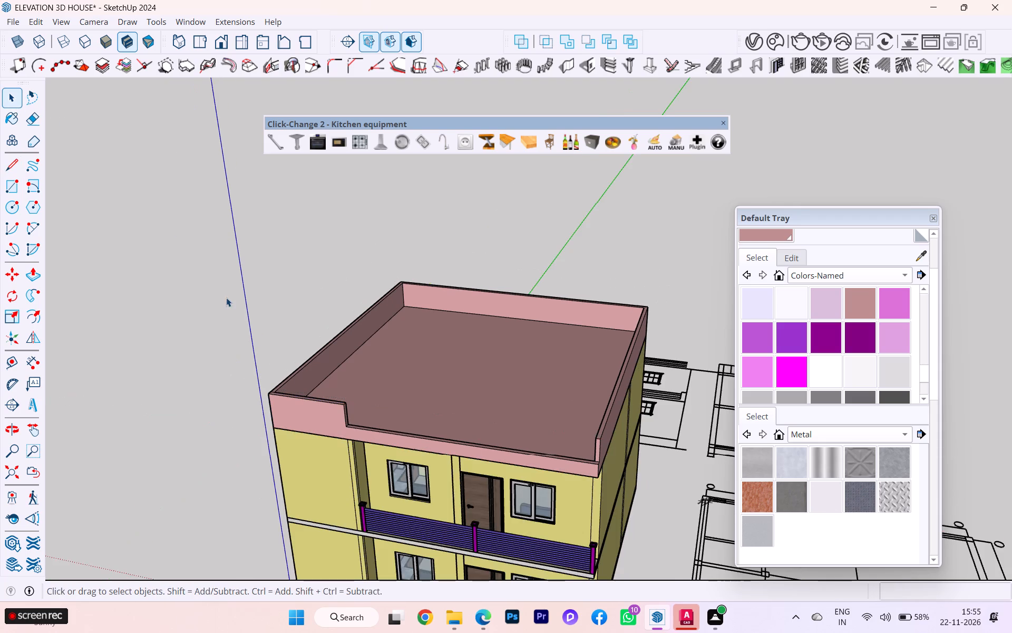
pyautogui.moveTo(226, 298); pyautogui.dragTo(429, 274, button='middle')
pyautogui.scroll(-1, 301, 253)
pyautogui.moveTo(330, 271); pyautogui.dragTo(226, 228, button='middle')
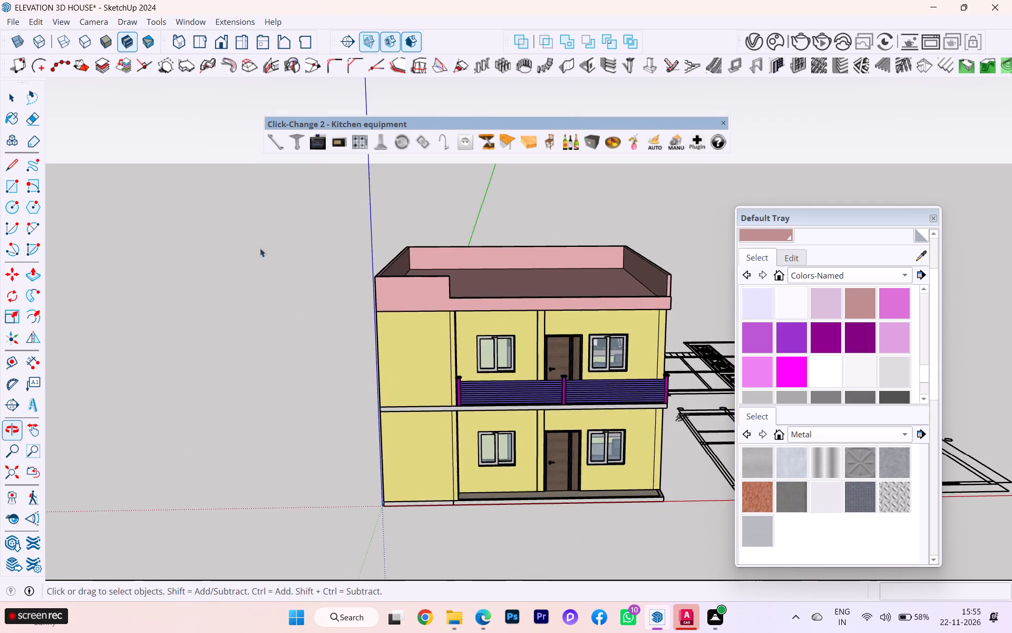
# Reopen the roof slab and draw a 4 1/2" line across the lowered front parapet's top face, above the pier between window and door.
pyautogui.scroll(2, 490, 260)
pyautogui.moveTo(570, 272); pyautogui.dragTo(519, 337, button='middle')
pyautogui.scroll(6, 482, 403)
pyautogui.doubleClick(477, 446)
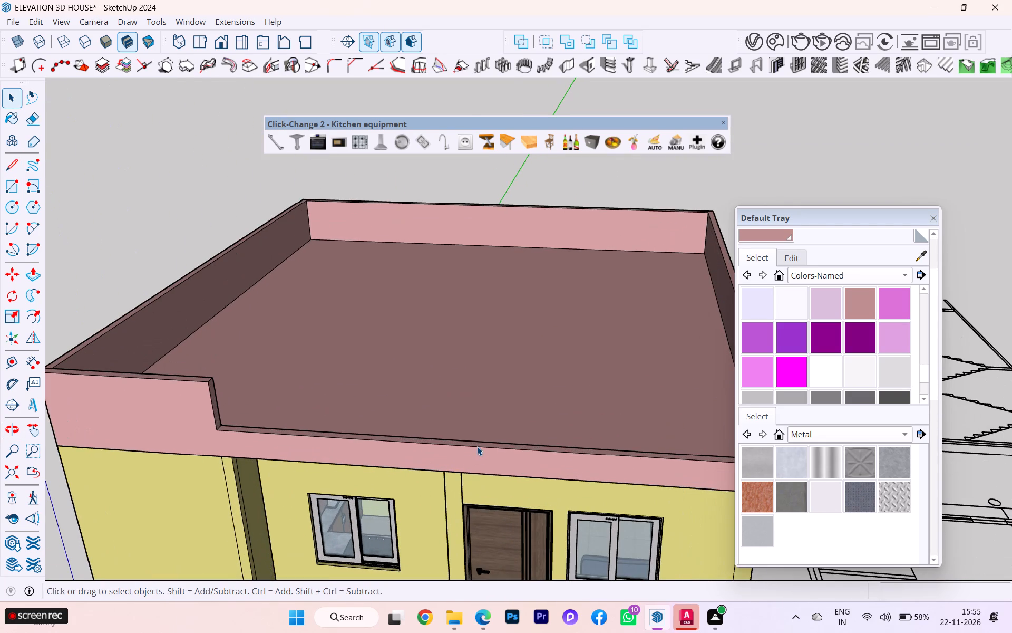
pyautogui.scroll(3, 461, 449)
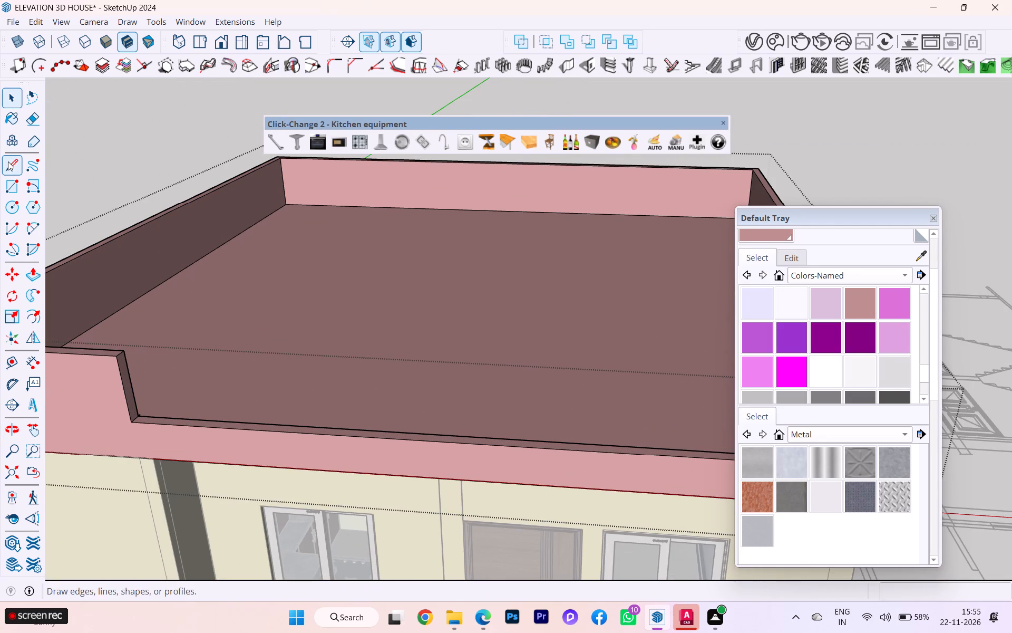
pyautogui.click(8, 161)
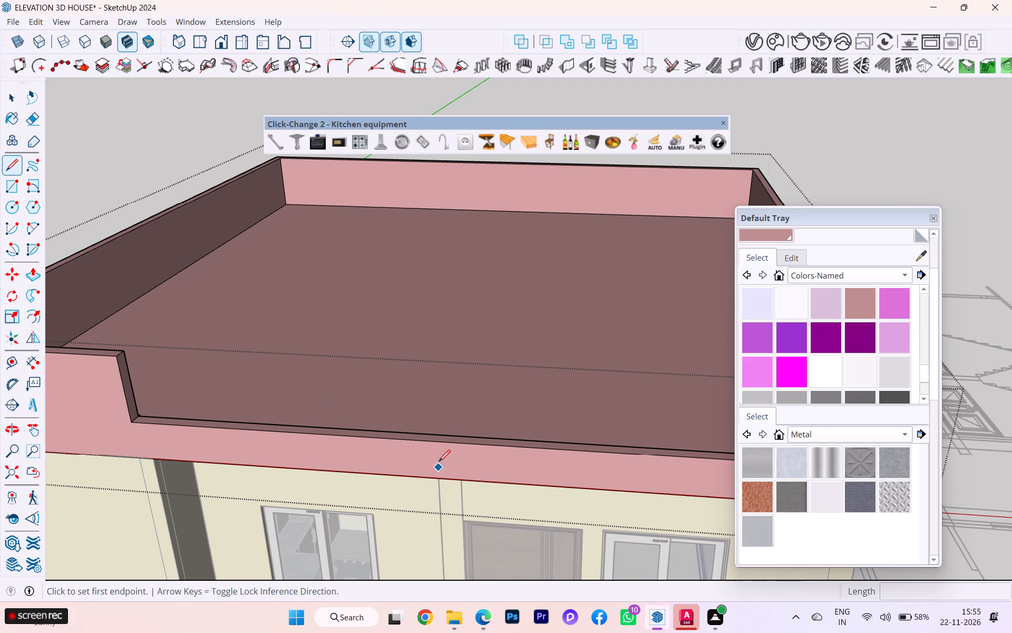
pyautogui.click(433, 440)
pyautogui.scroll(6, 437, 435)
pyautogui.scroll(-1, 437, 435)
pyautogui.scroll(2, 437, 435)
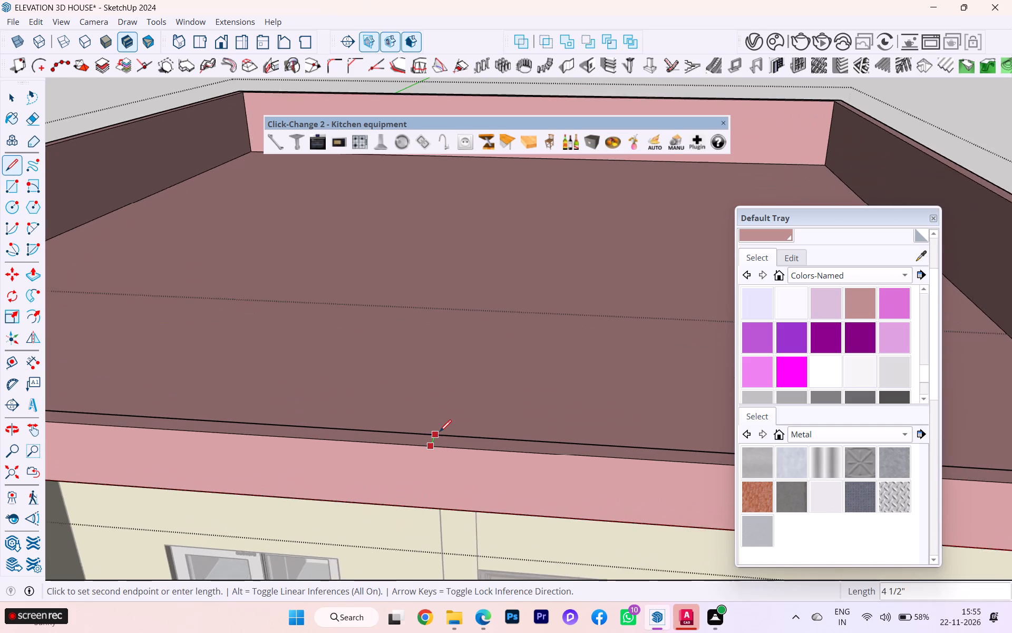
pyautogui.scroll(1, 440, 431)
pyautogui.scroll(-1, 440, 431)
pyautogui.scroll(1, 440, 431)
pyautogui.click(436, 436)
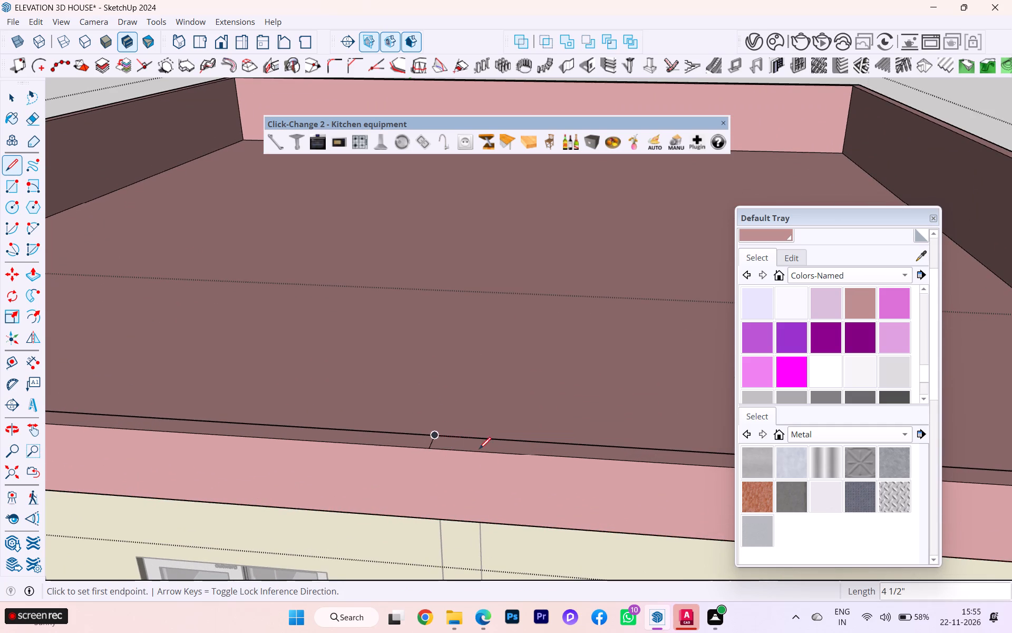
# Draw a second 4 1/2" line across the front parapet's top face, just past the pier on the door side.
pyautogui.scroll(1, 482, 493)
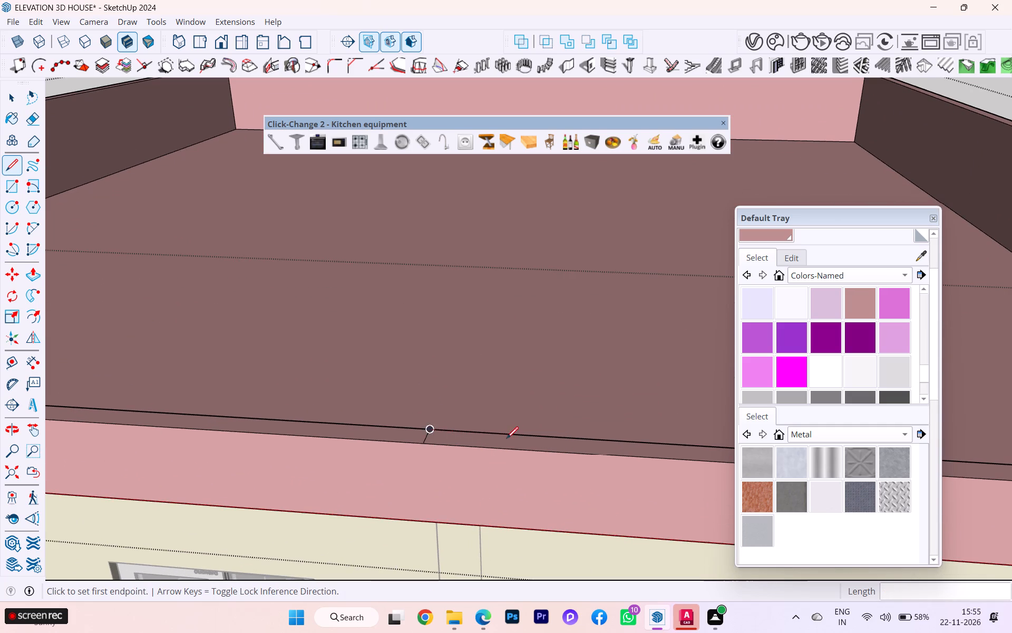
pyautogui.scroll(3, 507, 435)
pyautogui.scroll(-4, 511, 436)
pyautogui.scroll(1, 570, 449)
pyautogui.scroll(-5, 570, 450)
pyautogui.scroll(1, 573, 448)
pyautogui.scroll(-2, 576, 458)
pyautogui.scroll(2, 577, 461)
pyautogui.scroll(-3, 577, 461)
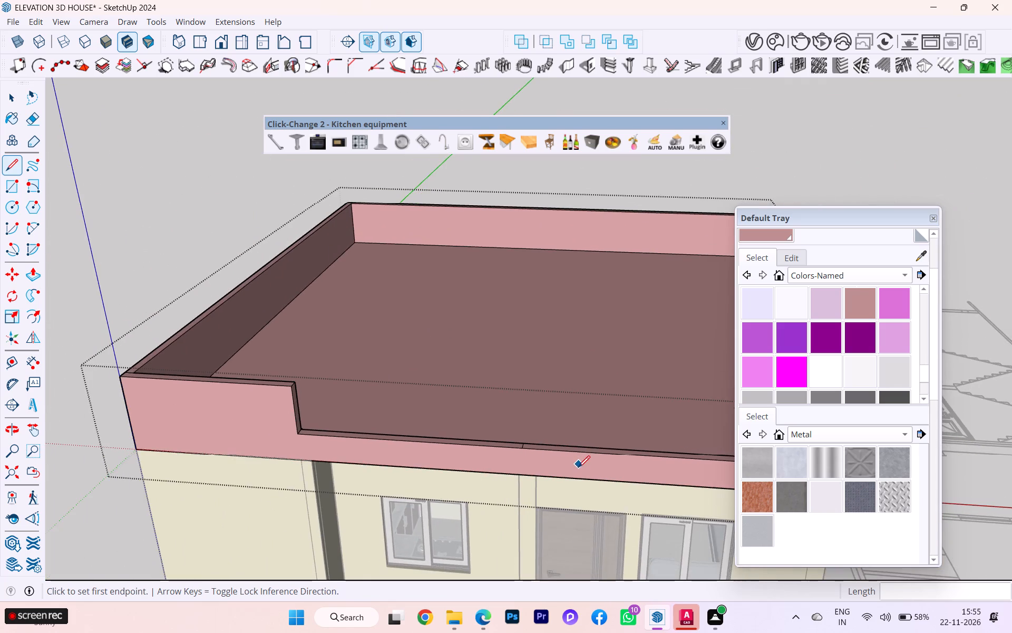
pyautogui.scroll(-8, 570, 472)
pyautogui.scroll(4, 563, 475)
pyautogui.scroll(-1, 608, 472)
pyautogui.scroll(2, 608, 472)
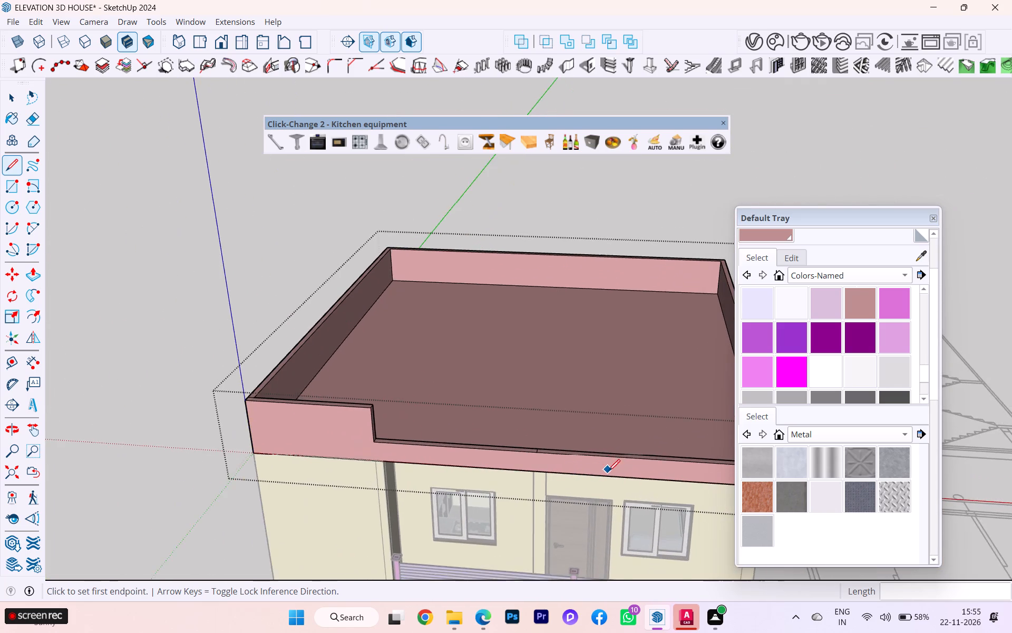
pyautogui.scroll(8, 608, 471)
pyautogui.scroll(-1, 573, 455)
pyautogui.scroll(2, 573, 455)
pyautogui.moveTo(574, 457); pyautogui.dragTo(567, 469, button='middle')
pyautogui.scroll(-1, 573, 458)
pyautogui.scroll(6, 561, 454)
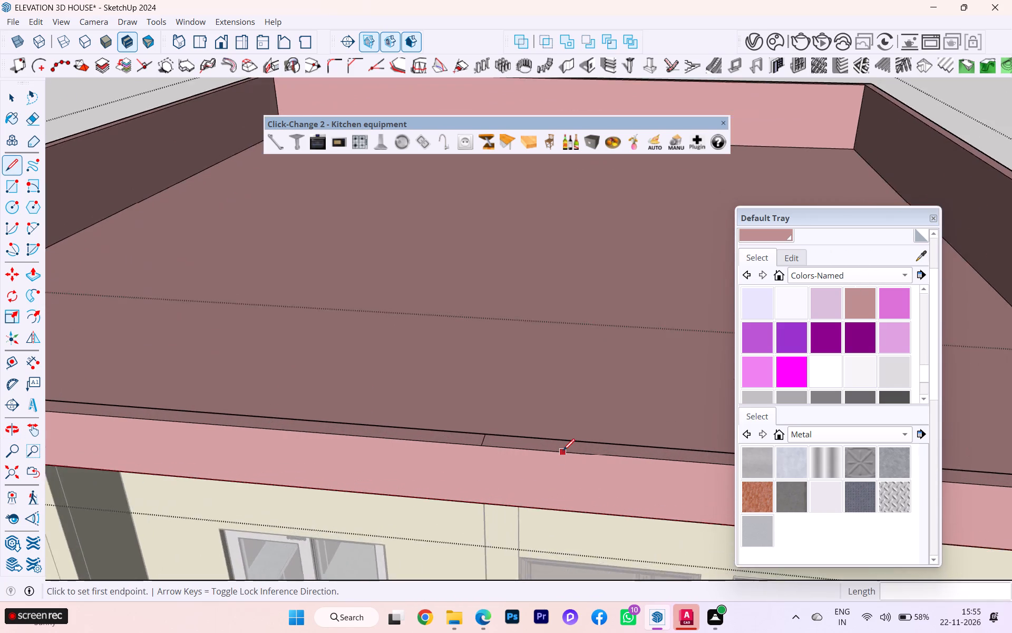
pyautogui.scroll(4, 563, 450)
pyautogui.click(559, 454)
pyautogui.click(568, 428)
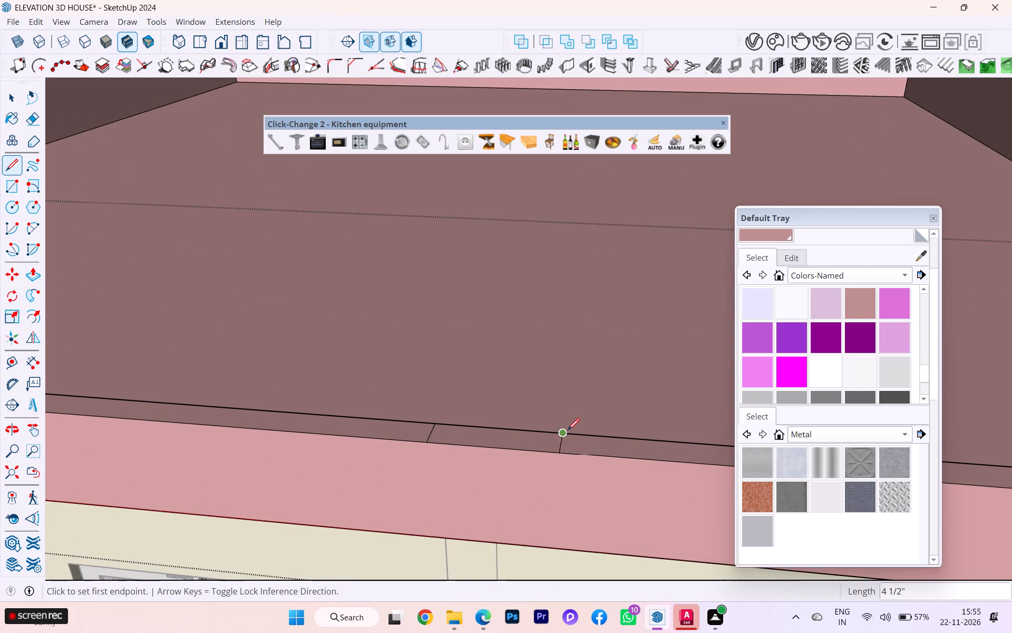
# Push/Pull the parapet top face between the two lines up 2' 2 5/8", level with the raised corner section.
pyautogui.press('p')
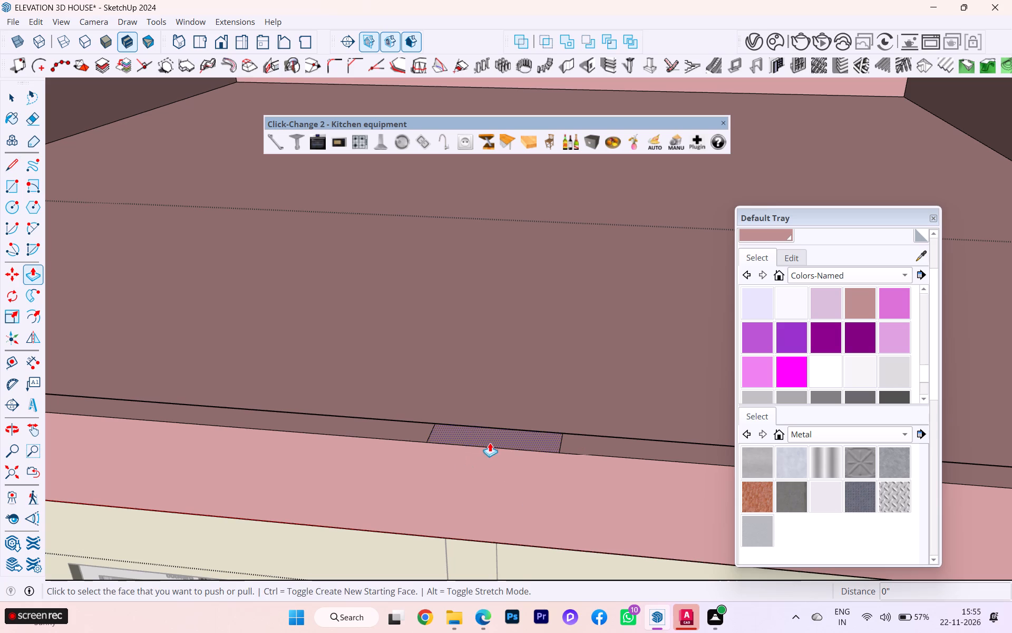
pyautogui.click(490, 442)
pyautogui.scroll(-4, 498, 378)
pyautogui.scroll(1, 498, 378)
pyautogui.scroll(-4, 512, 371)
pyautogui.scroll(3, 514, 371)
pyautogui.scroll(-6, 520, 373)
pyautogui.scroll(1, 540, 371)
pyautogui.scroll(-5, 540, 371)
pyautogui.scroll(1, 538, 365)
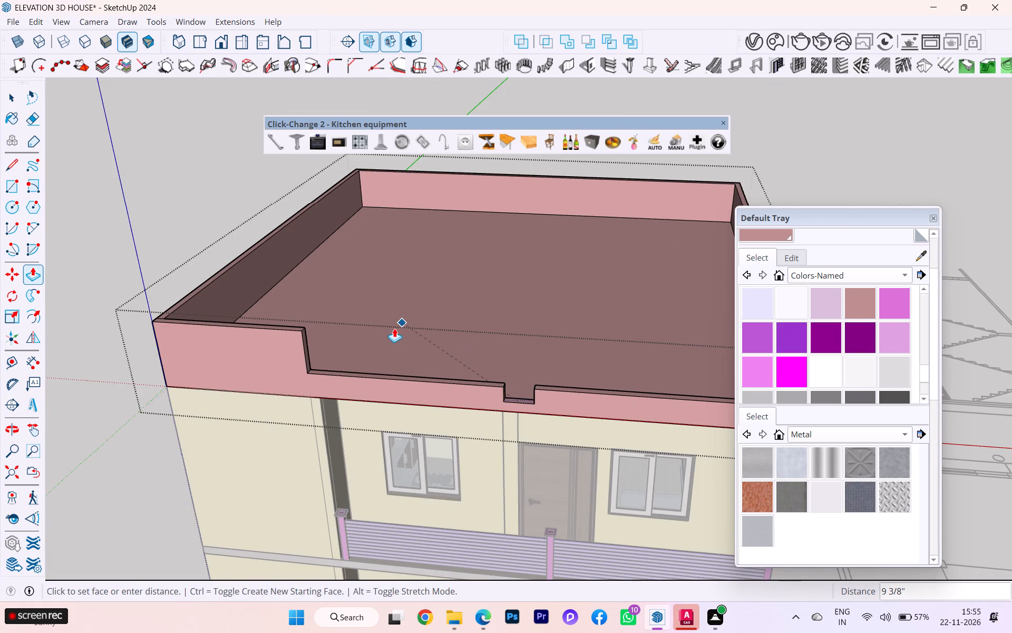
pyautogui.scroll(1, 394, 328)
pyautogui.click(263, 330)
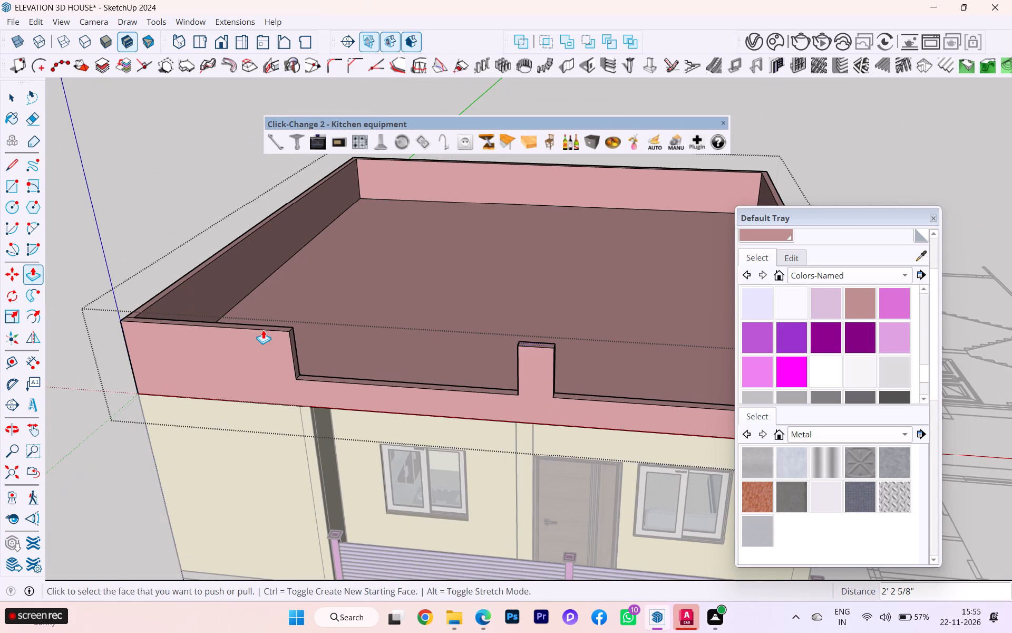
# Place a Tape Measure guide parallel to the side parapet, crossing the front parapet a short way in from its far corner.
pyautogui.scroll(-1, 595, 353)
pyautogui.moveTo(599, 355); pyautogui.dragTo(521, 365, button='middle')
pyautogui.scroll(-4, 624, 369)
pyautogui.moveTo(650, 385); pyautogui.dragTo(675, 401, button='middle')
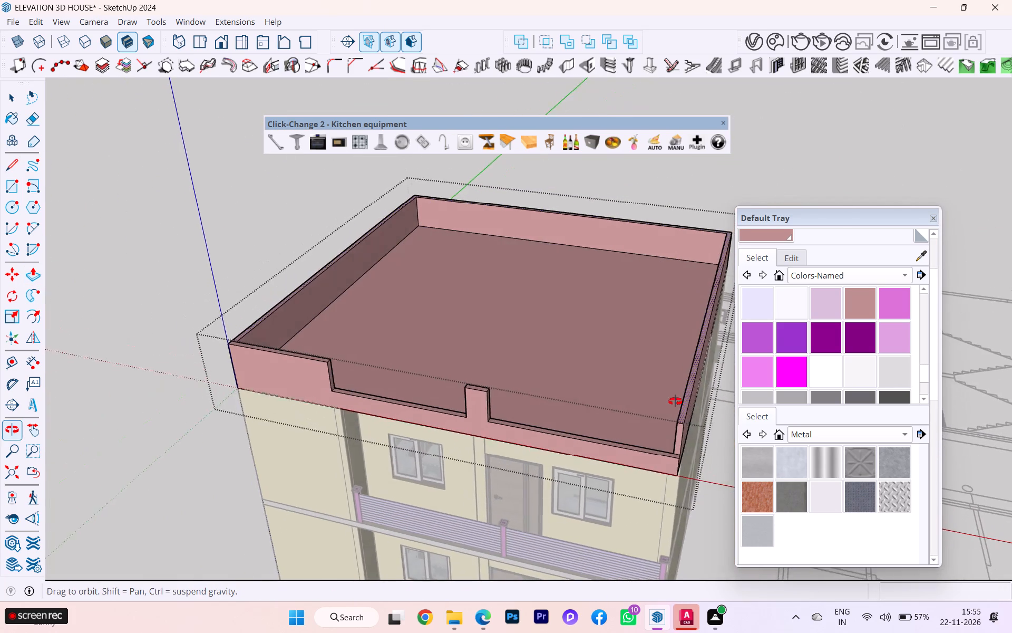
pyautogui.moveTo(675, 401); pyautogui.dragTo(681, 407, button='middle')
pyautogui.scroll(4, 665, 452)
pyautogui.scroll(-1, 692, 463)
pyautogui.scroll(3, 690, 463)
pyautogui.scroll(3, 648, 438)
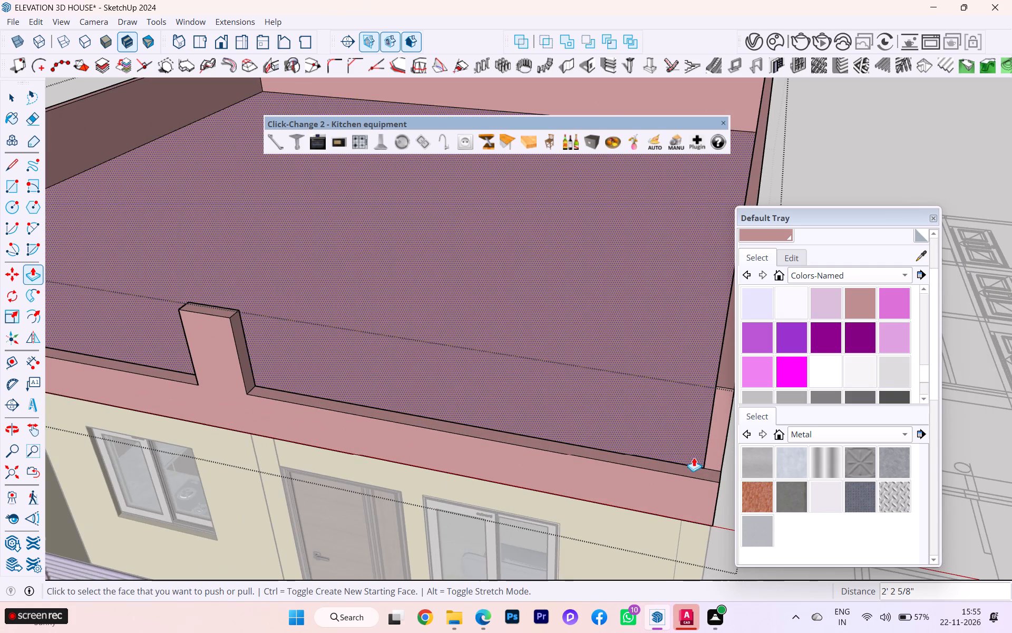
pyautogui.click(15, 95)
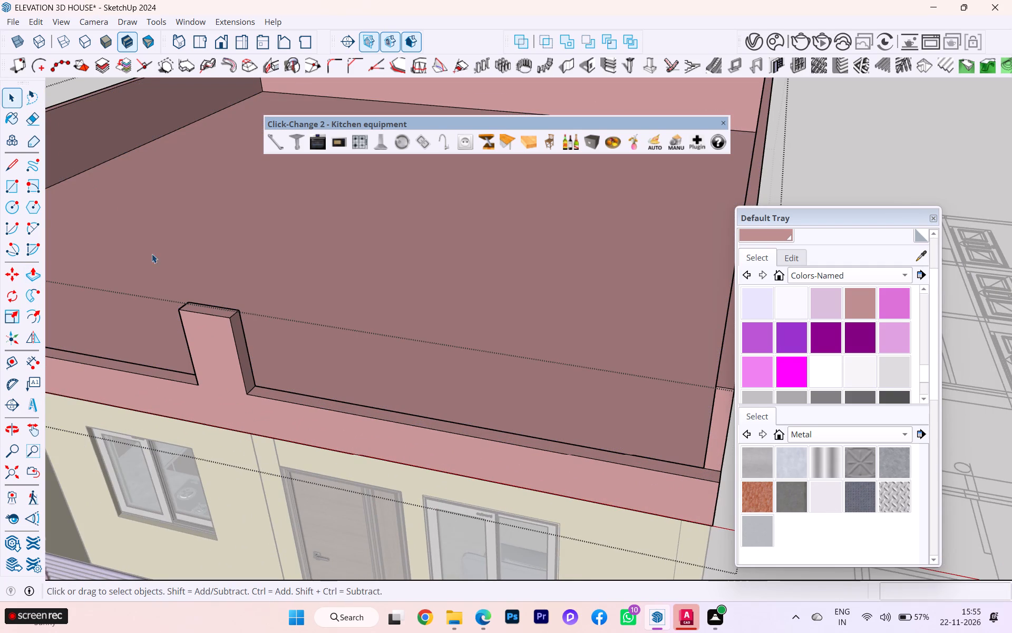
pyautogui.click(10, 367)
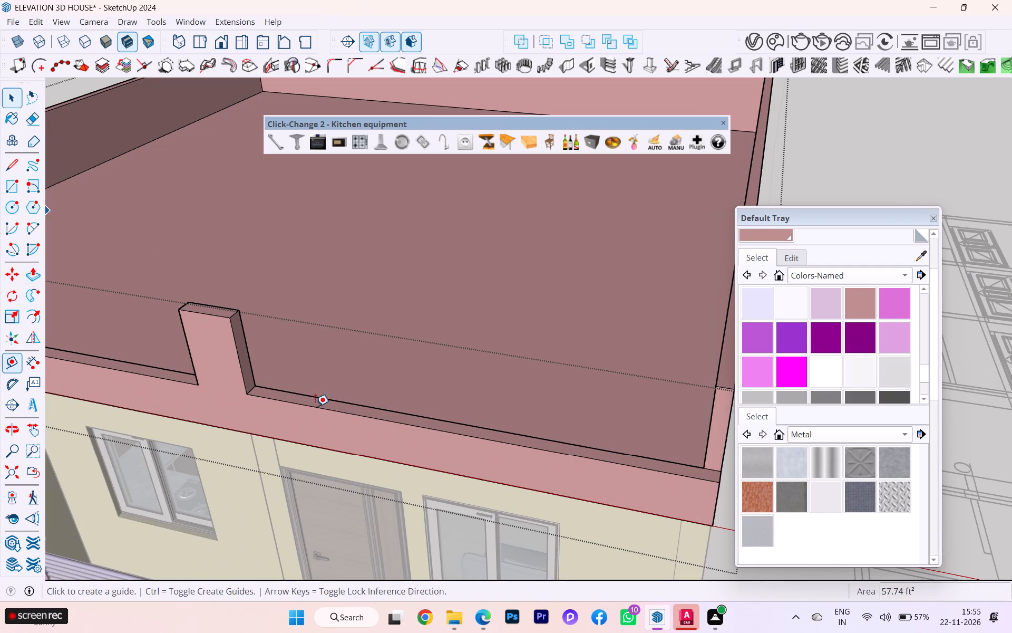
pyautogui.scroll(2, 508, 438)
pyautogui.scroll(-5, 500, 435)
pyautogui.scroll(1, 618, 465)
pyautogui.scroll(-1, 618, 465)
pyautogui.scroll(4, 618, 465)
pyautogui.scroll(-1, 693, 463)
pyautogui.scroll(10, 680, 462)
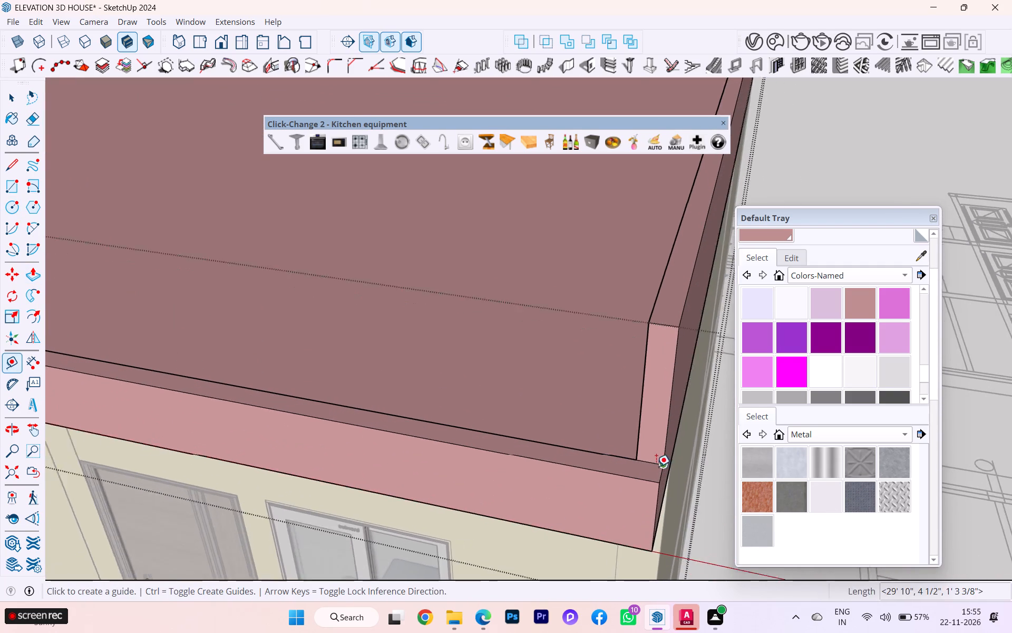
pyautogui.scroll(4, 656, 466)
pyautogui.click(663, 480)
pyautogui.scroll(-3, 555, 438)
pyautogui.scroll(1, 556, 440)
pyautogui.scroll(-2, 556, 440)
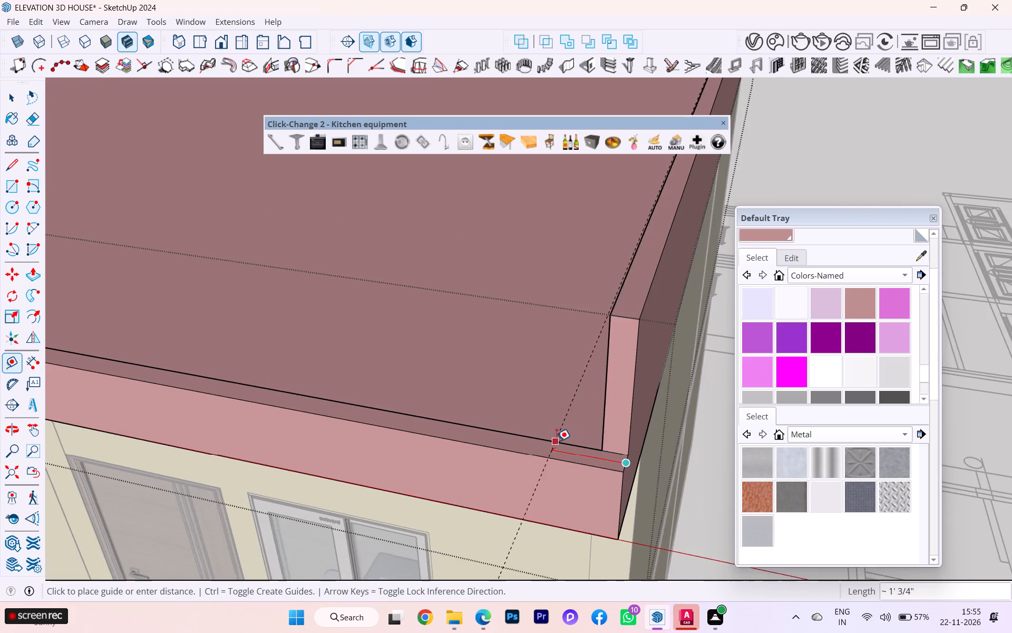
pyautogui.scroll(-2, 557, 441)
pyautogui.scroll(1, 558, 442)
pyautogui.scroll(-1, 558, 442)
pyautogui.press('Right')
pyautogui.scroll(-3, 524, 429)
pyautogui.scroll(2, 524, 429)
pyautogui.scroll(-4, 524, 429)
pyautogui.scroll(1, 526, 427)
pyautogui.scroll(-2, 528, 427)
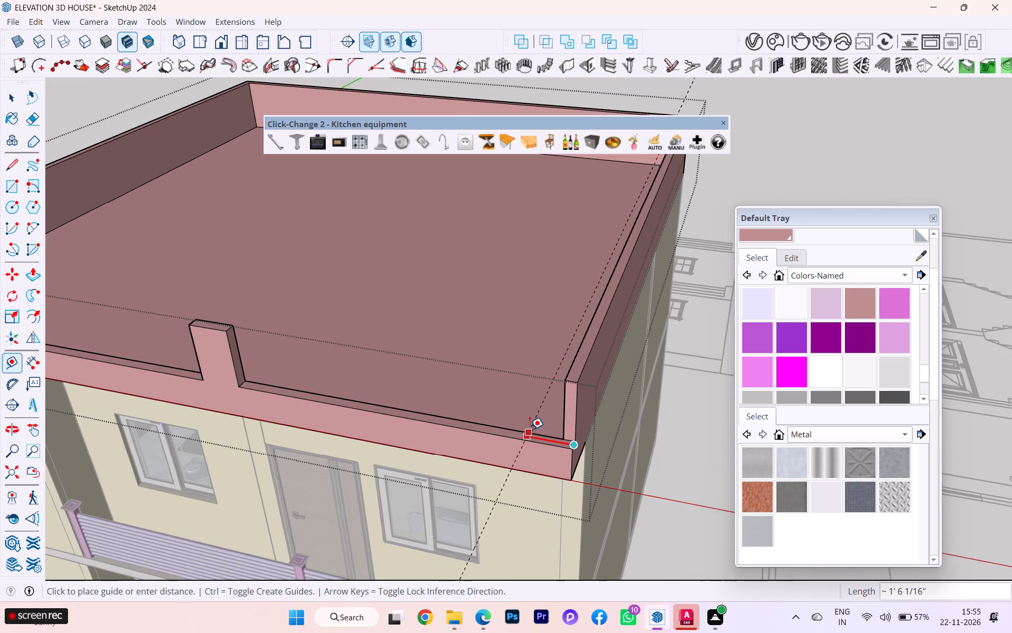
pyautogui.click(517, 431)
pyautogui.scroll(4, 531, 430)
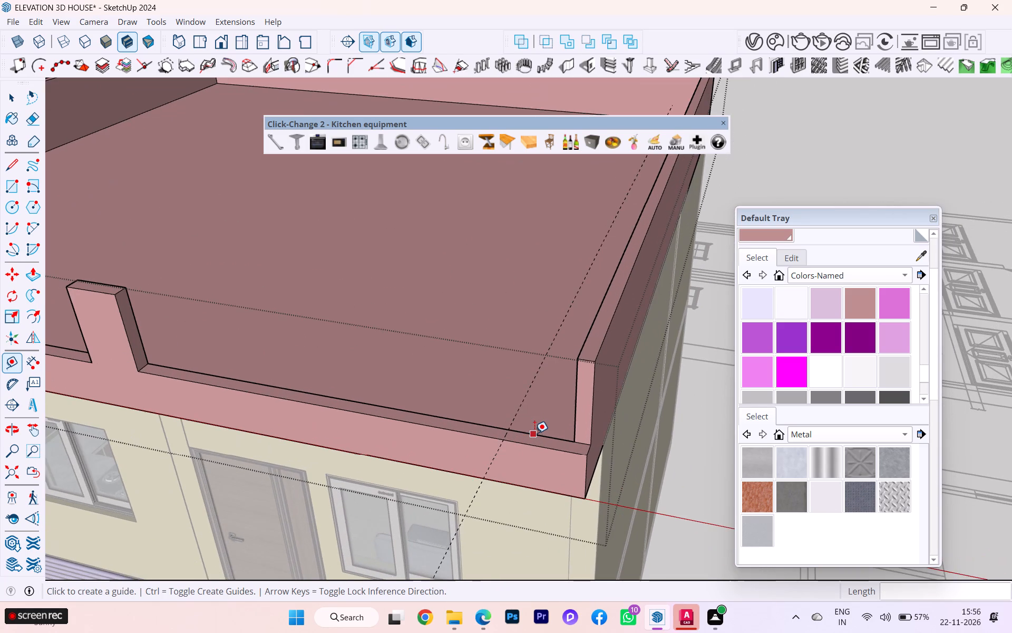
# Draw a 4 1/2" line across the front parapet's top face where the guide crosses it, near the far corner.
pyautogui.click(11, 161)
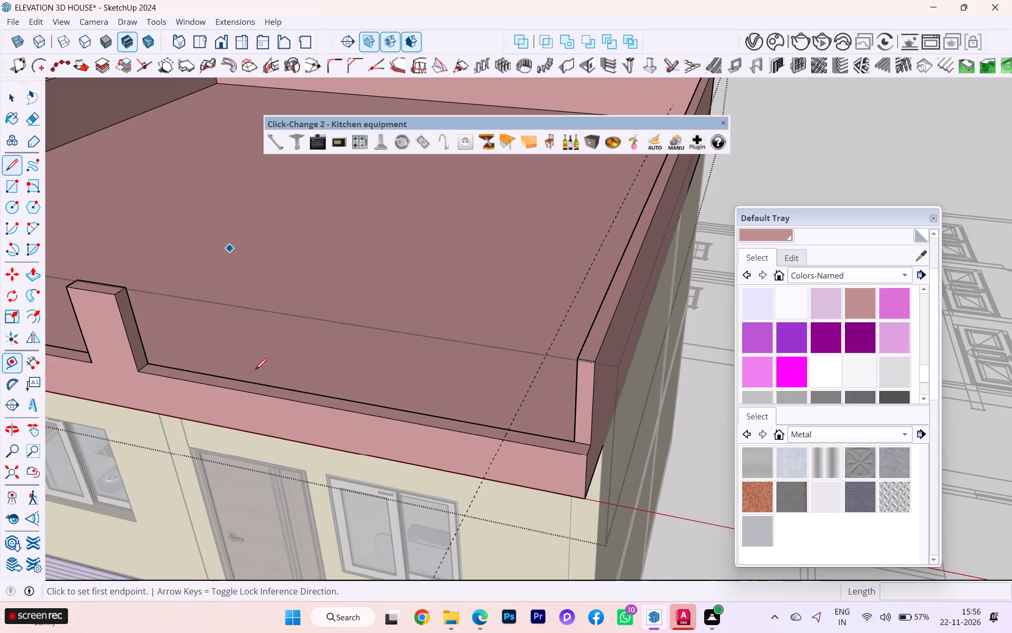
pyautogui.scroll(6, 281, 394)
pyautogui.scroll(1, 540, 427)
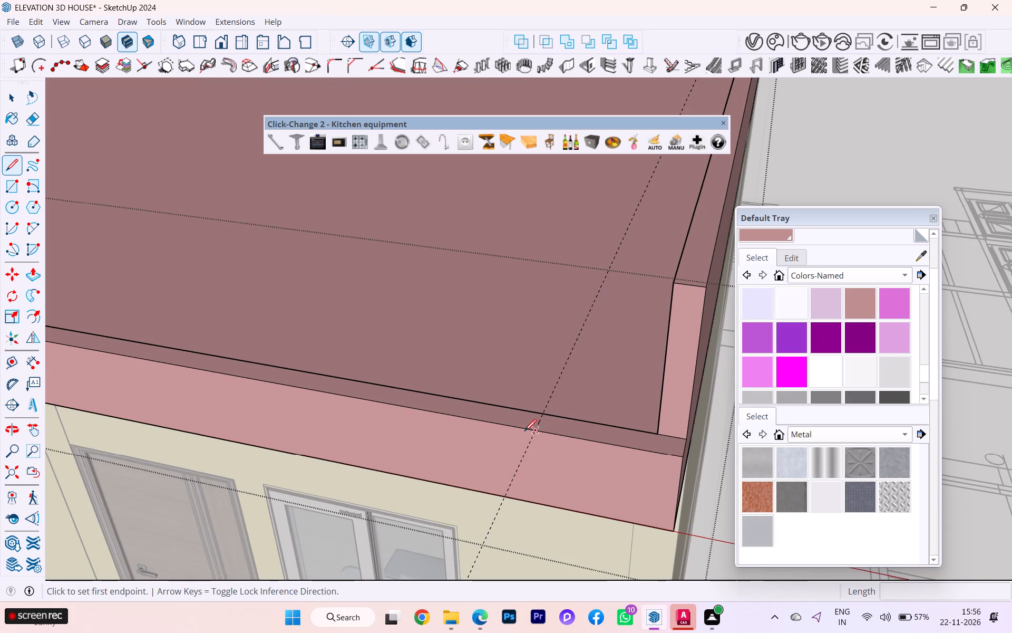
pyautogui.click(532, 431)
pyautogui.click(548, 411)
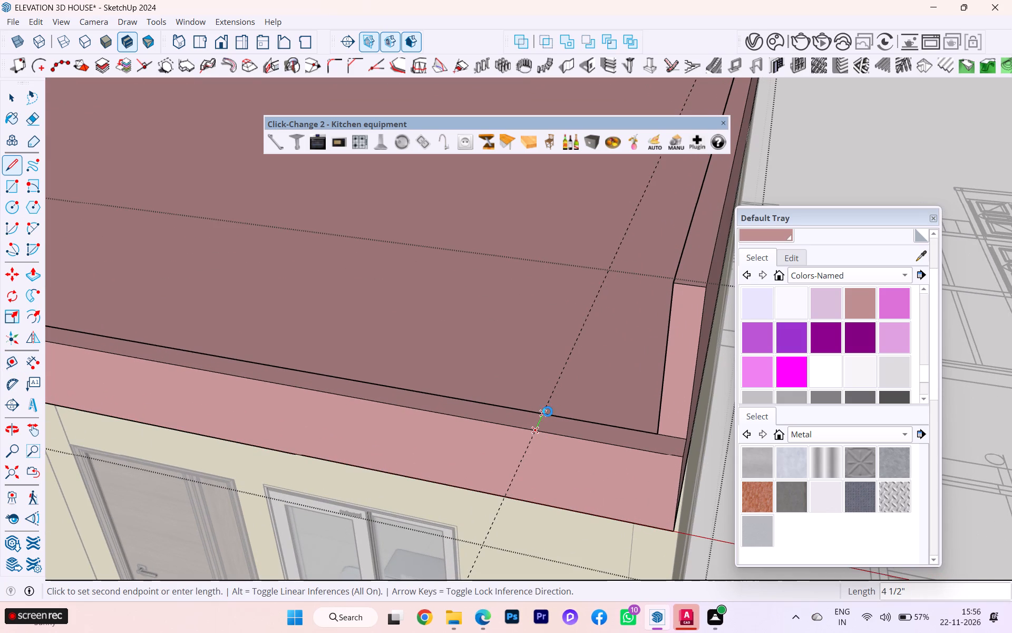
pyautogui.scroll(-3, 618, 464)
pyautogui.scroll(1, 634, 478)
# Push/Pull the parapet top face between that line and the far corner up 2' 2 5/8", level with the side parapet.
pyautogui.click(16, 98)
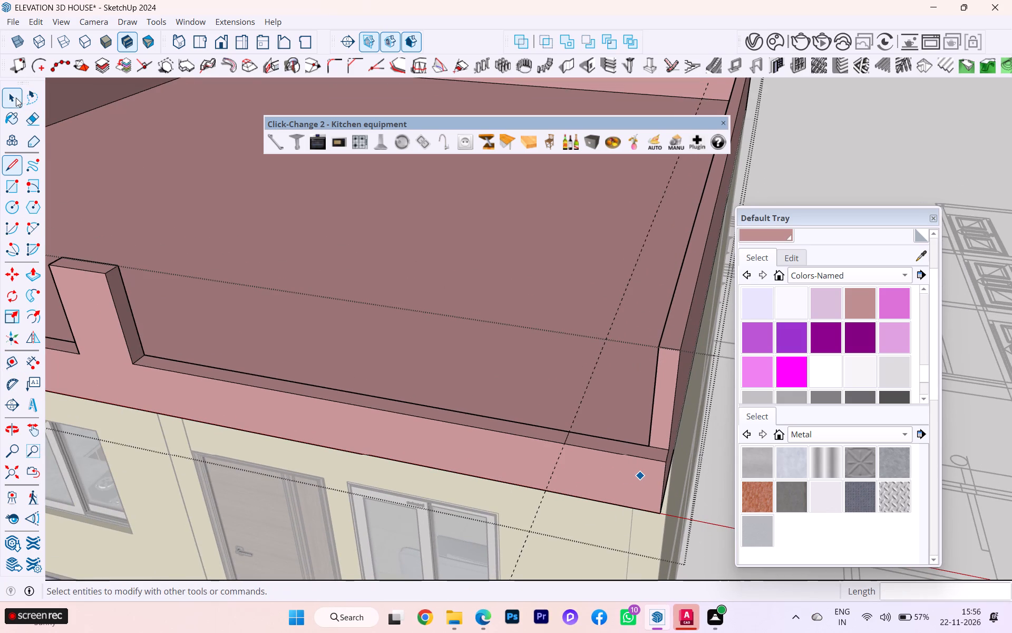
pyautogui.scroll(1, 705, 461)
pyautogui.click(643, 449)
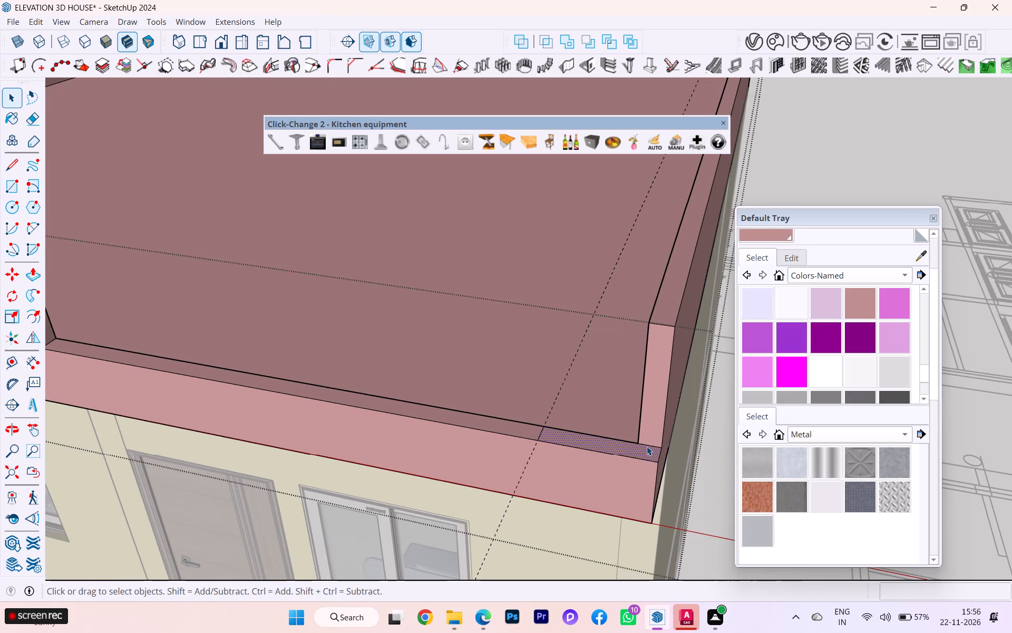
pyautogui.press('p')
pyautogui.click(647, 446)
pyautogui.click(678, 321)
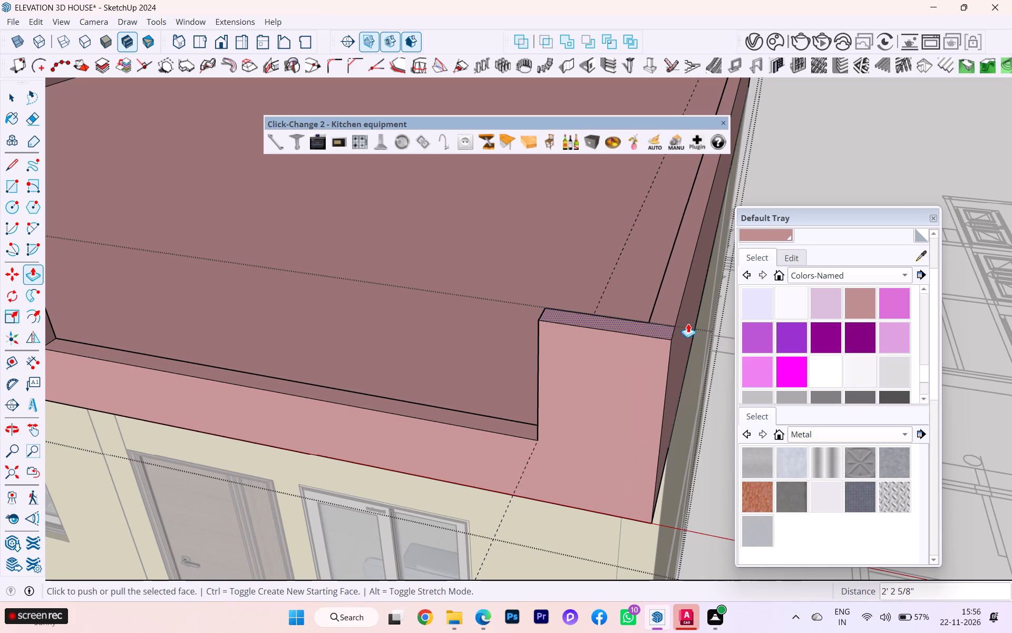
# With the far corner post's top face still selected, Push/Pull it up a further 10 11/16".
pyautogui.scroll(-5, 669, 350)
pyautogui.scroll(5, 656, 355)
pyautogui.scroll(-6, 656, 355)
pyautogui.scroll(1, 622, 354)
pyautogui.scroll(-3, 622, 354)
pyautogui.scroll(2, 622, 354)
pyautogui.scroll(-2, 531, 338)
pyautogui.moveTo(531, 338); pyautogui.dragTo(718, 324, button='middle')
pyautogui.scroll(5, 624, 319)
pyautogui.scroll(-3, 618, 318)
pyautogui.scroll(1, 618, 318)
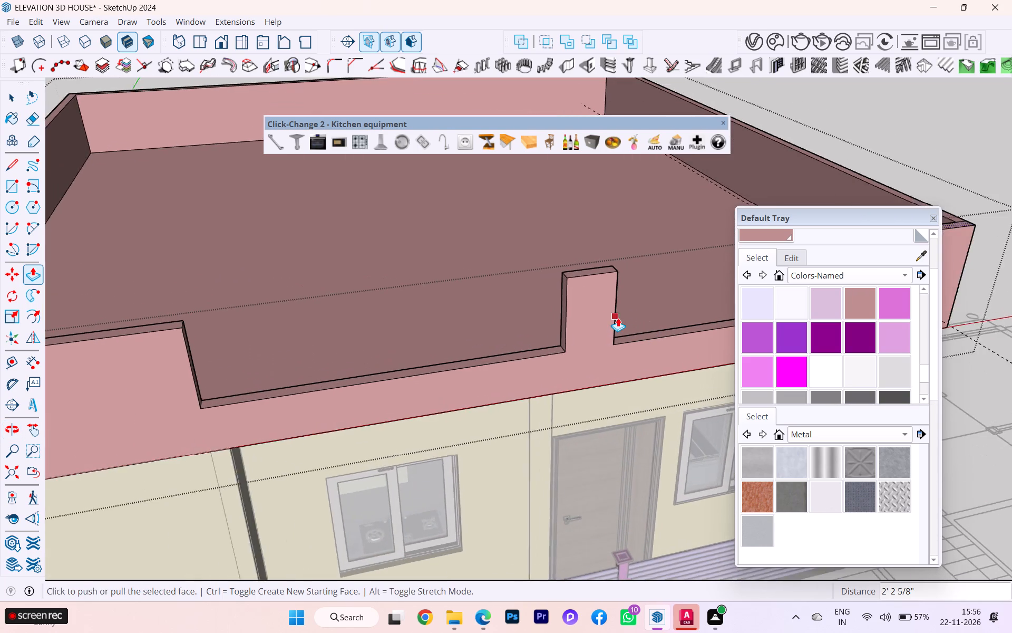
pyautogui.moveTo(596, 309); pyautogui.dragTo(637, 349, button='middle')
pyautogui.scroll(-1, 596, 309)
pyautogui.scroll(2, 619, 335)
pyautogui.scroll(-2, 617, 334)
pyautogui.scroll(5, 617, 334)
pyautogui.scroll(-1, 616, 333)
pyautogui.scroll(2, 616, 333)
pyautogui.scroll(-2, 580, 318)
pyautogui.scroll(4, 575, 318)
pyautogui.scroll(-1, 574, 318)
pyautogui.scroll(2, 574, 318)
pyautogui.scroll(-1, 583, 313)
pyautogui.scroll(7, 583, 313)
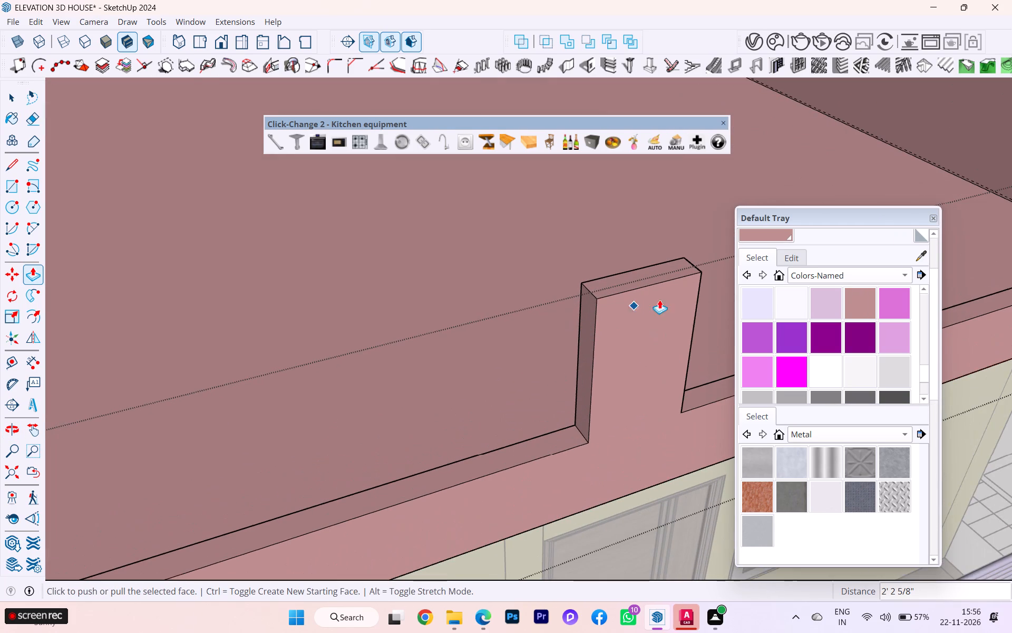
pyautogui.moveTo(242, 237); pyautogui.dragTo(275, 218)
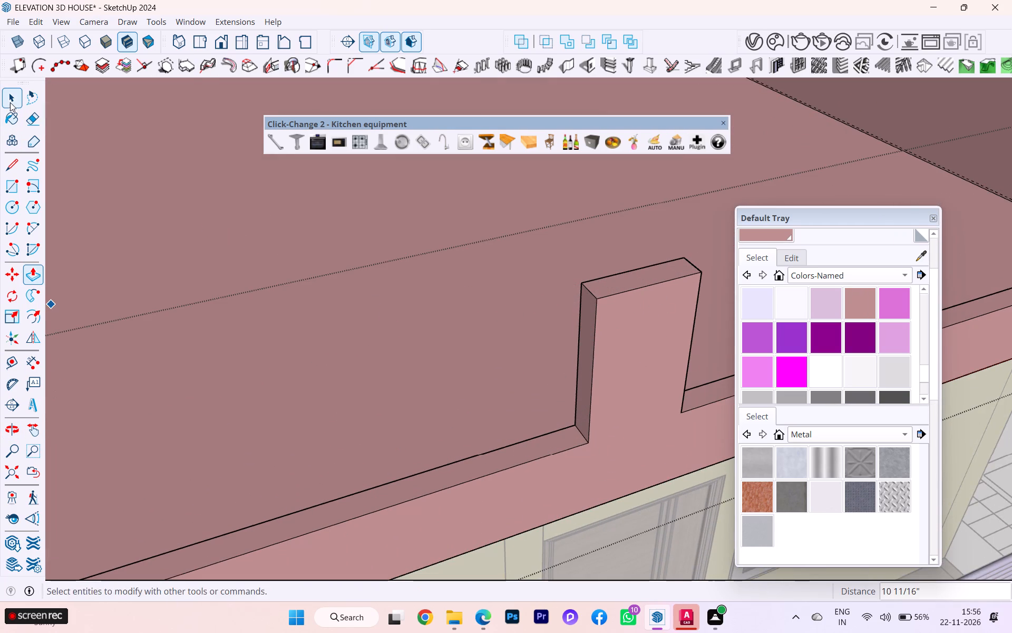
# Push/Pull the middle post's door-side face outward about 6 1/4" to widen the post.
pyautogui.click(10, 102)
pyautogui.scroll(-2, 616, 272)
pyautogui.moveTo(402, 370); pyautogui.dragTo(170, 376, button='middle')
pyautogui.scroll(-2, 544, 315)
pyautogui.scroll(4, 372, 293)
pyautogui.click(351, 310)
pyautogui.click(346, 320)
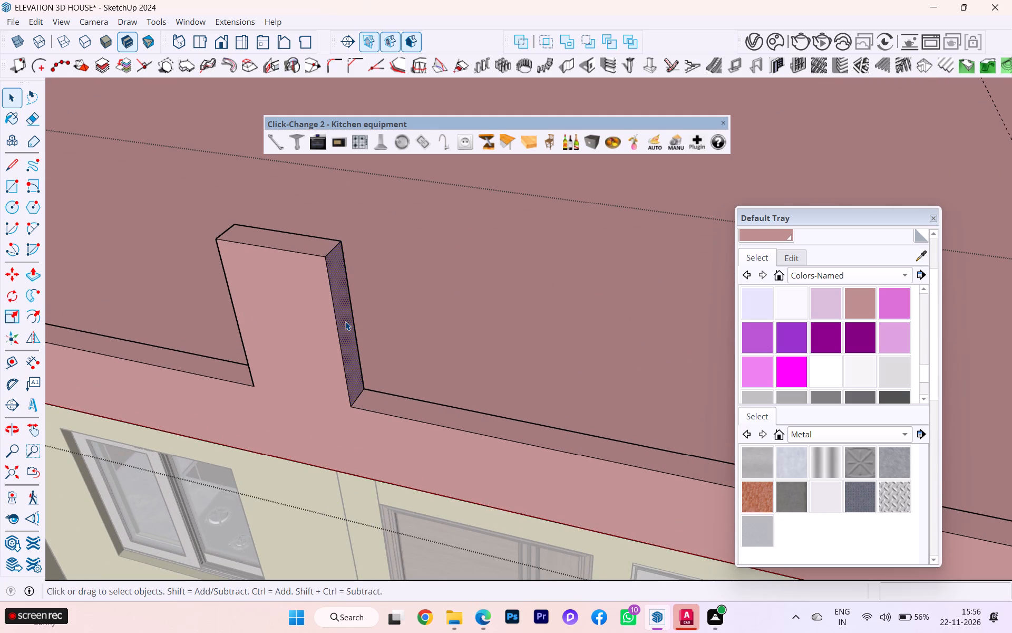
pyautogui.press('p')
pyautogui.click(345, 321)
pyautogui.click(383, 333)
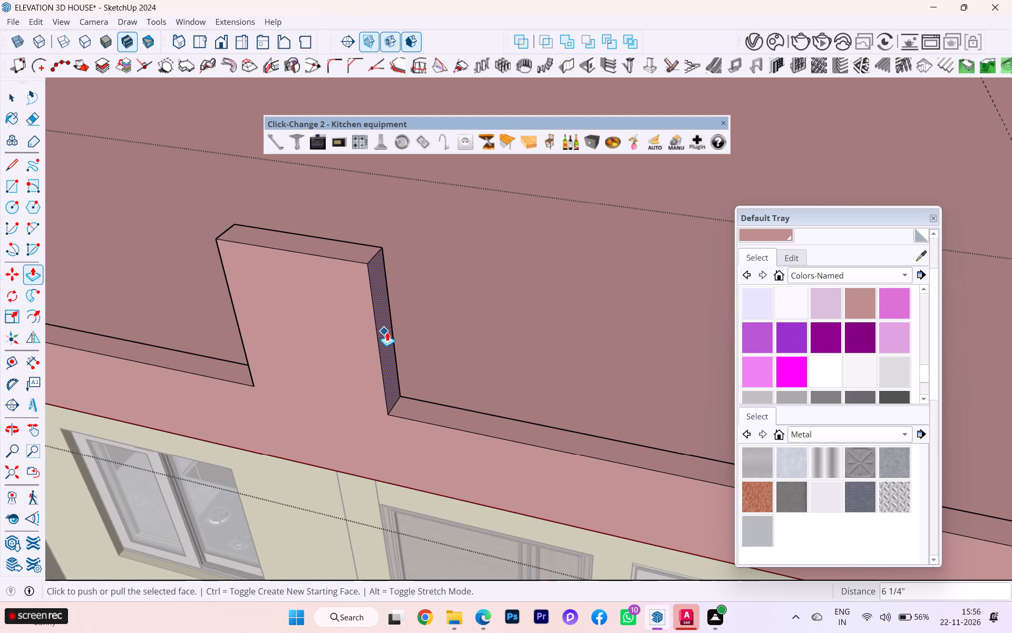
# Push/Pull the far corner post's top face down 10 11/16", level with the side parapet.
pyautogui.scroll(-3, 410, 326)
pyautogui.scroll(2, 441, 330)
pyautogui.scroll(-2, 447, 330)
pyautogui.scroll(1, 565, 330)
pyautogui.scroll(-4, 586, 330)
pyautogui.moveTo(589, 336); pyautogui.dragTo(636, 279, button='middle')
pyautogui.scroll(-2, 500, 299)
pyautogui.scroll(1, 502, 308)
pyautogui.scroll(-3, 503, 310)
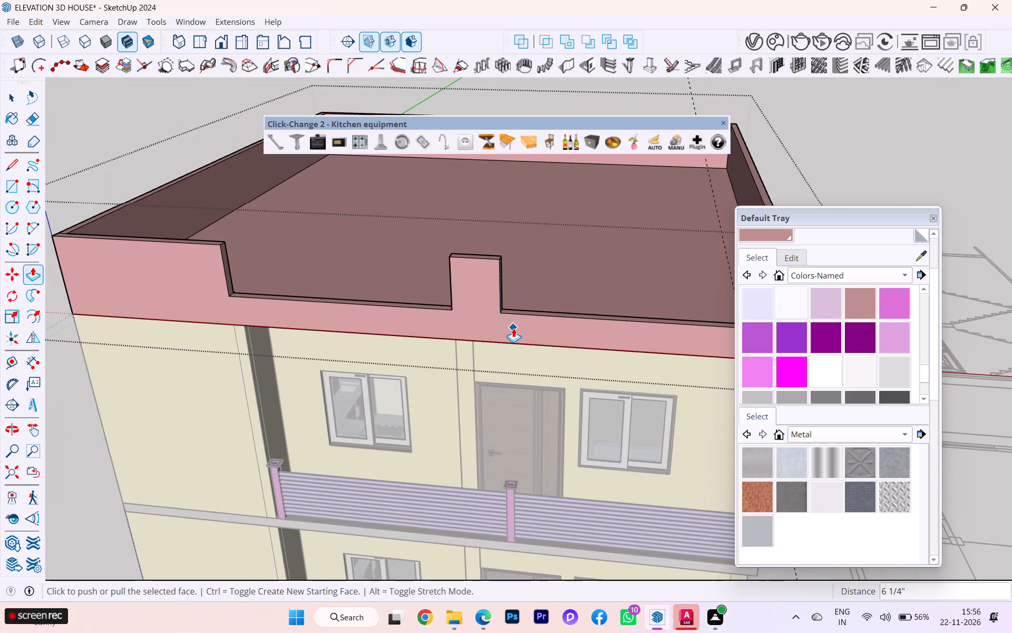
pyautogui.moveTo(513, 328); pyautogui.dragTo(526, 284, button='middle')
pyautogui.scroll(-4, 460, 300)
pyautogui.scroll(-3, 628, 286)
pyautogui.moveTo(625, 295); pyautogui.dragTo(450, 370, button='middle')
pyautogui.scroll(2, 463, 323)
pyautogui.scroll(-1, 463, 323)
pyautogui.scroll(4, 461, 326)
pyautogui.scroll(5, 334, 366)
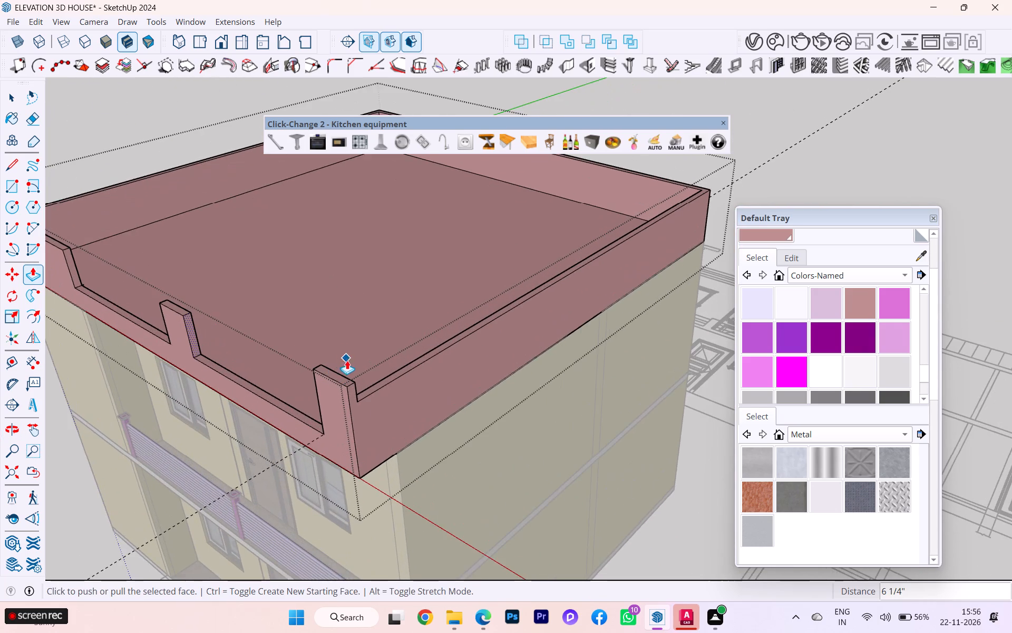
pyautogui.moveTo(347, 360); pyautogui.dragTo(345, 346, button='middle')
pyautogui.scroll(9, 323, 355)
pyautogui.moveTo(294, 288); pyautogui.dragTo(268, 357, button='middle')
pyautogui.scroll(-1, 265, 357)
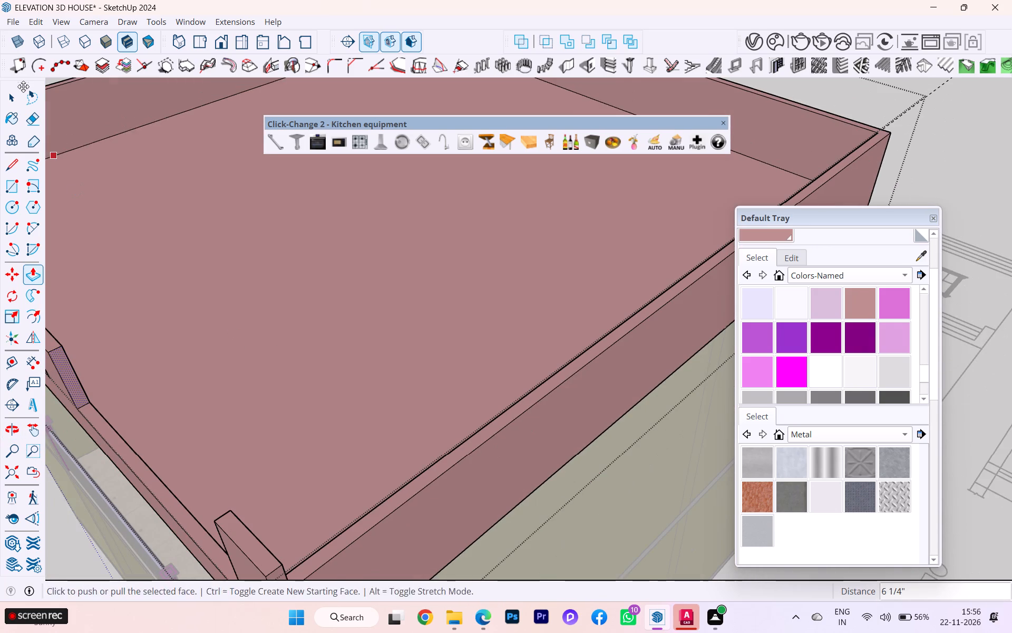
pyautogui.click(14, 99)
pyautogui.scroll(-2, 327, 190)
pyautogui.scroll(4, 301, 432)
pyautogui.scroll(3, 248, 459)
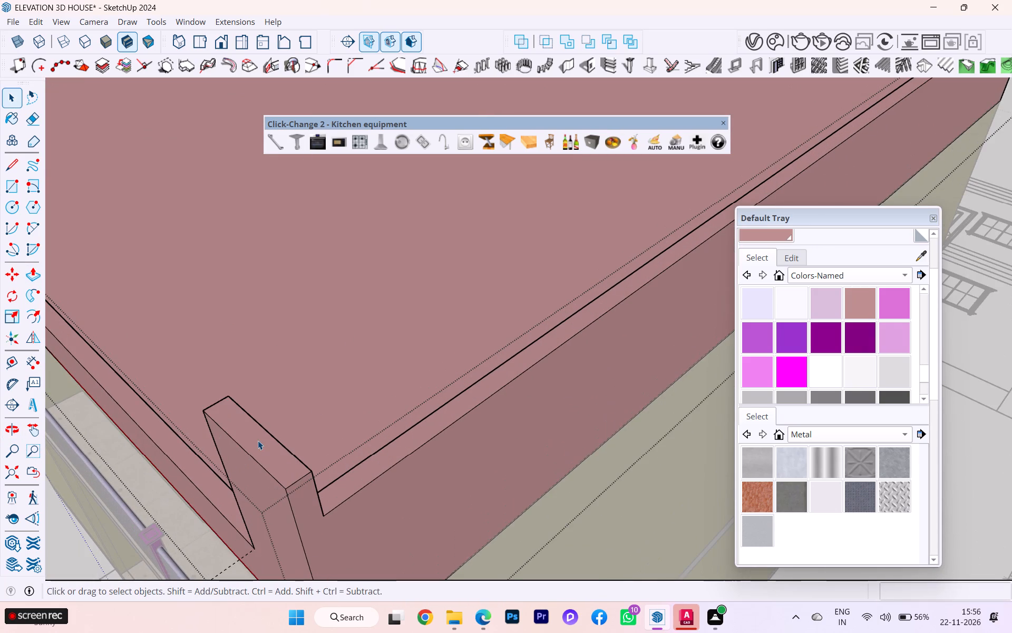
pyautogui.click(258, 440)
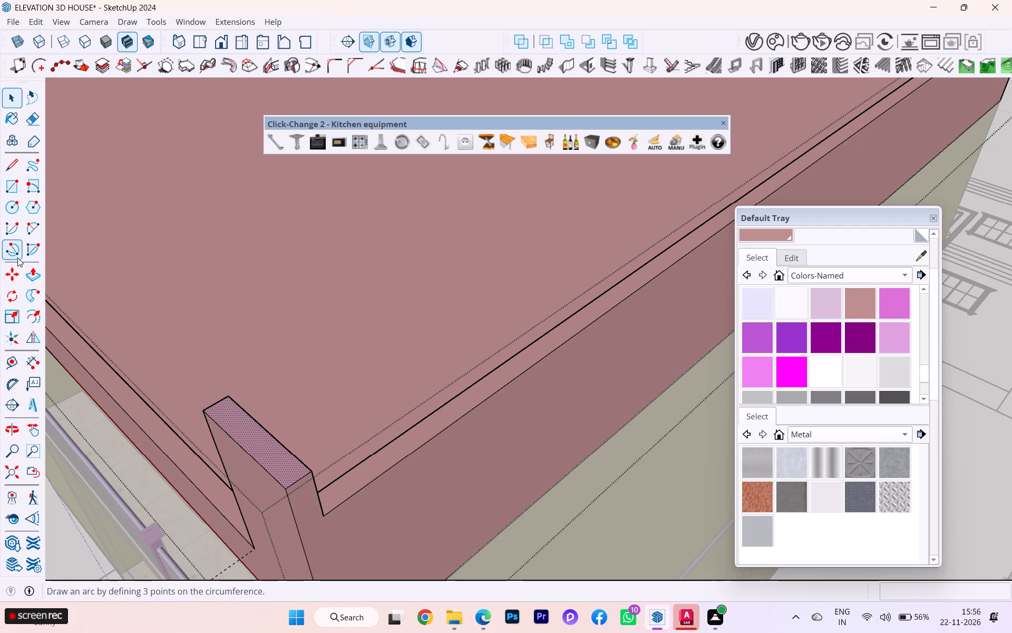
pyautogui.click(38, 280)
pyautogui.click(277, 463)
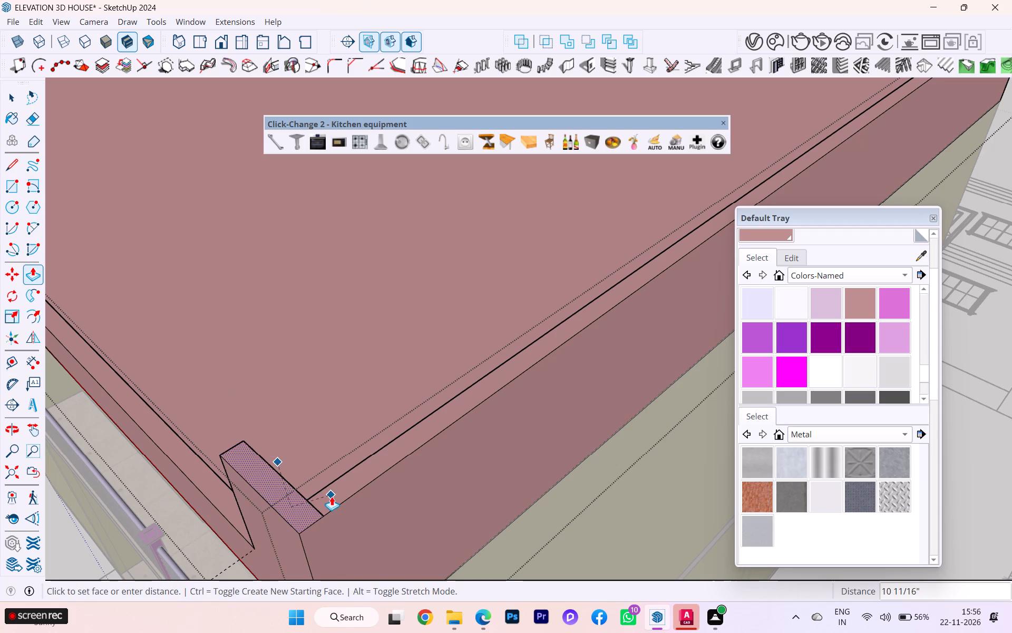
pyautogui.click(333, 497)
# Close the roof slab for editing and examine the raised parapet posts from the front of the house.
pyautogui.scroll(-5, 524, 401)
pyautogui.scroll(2, 548, 380)
pyautogui.moveTo(550, 382); pyautogui.dragTo(625, 321, button='middle')
pyautogui.scroll(-4, 352, 280)
pyautogui.scroll(1, 351, 285)
pyautogui.scroll(-1, 351, 287)
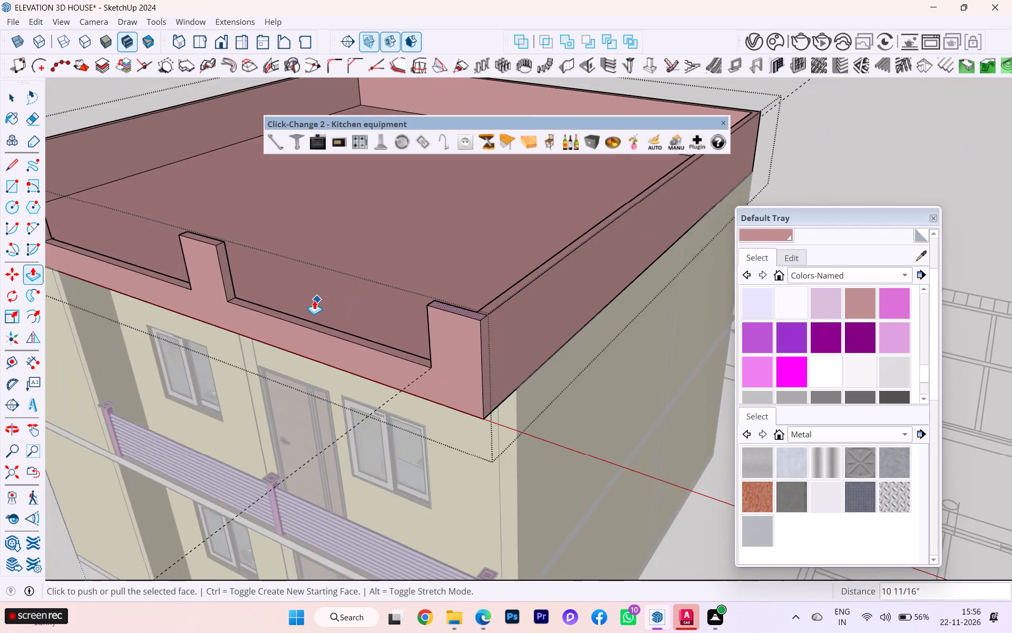
pyautogui.moveTo(314, 300); pyautogui.dragTo(468, 266, button='middle')
pyautogui.scroll(-1, 315, 300)
pyautogui.scroll(-4, 455, 267)
pyautogui.scroll(1, 415, 305)
pyautogui.scroll(-1, 417, 311)
pyautogui.scroll(5, 418, 311)
pyautogui.scroll(-2, 421, 314)
pyautogui.scroll(3, 431, 331)
pyautogui.scroll(-3, 432, 331)
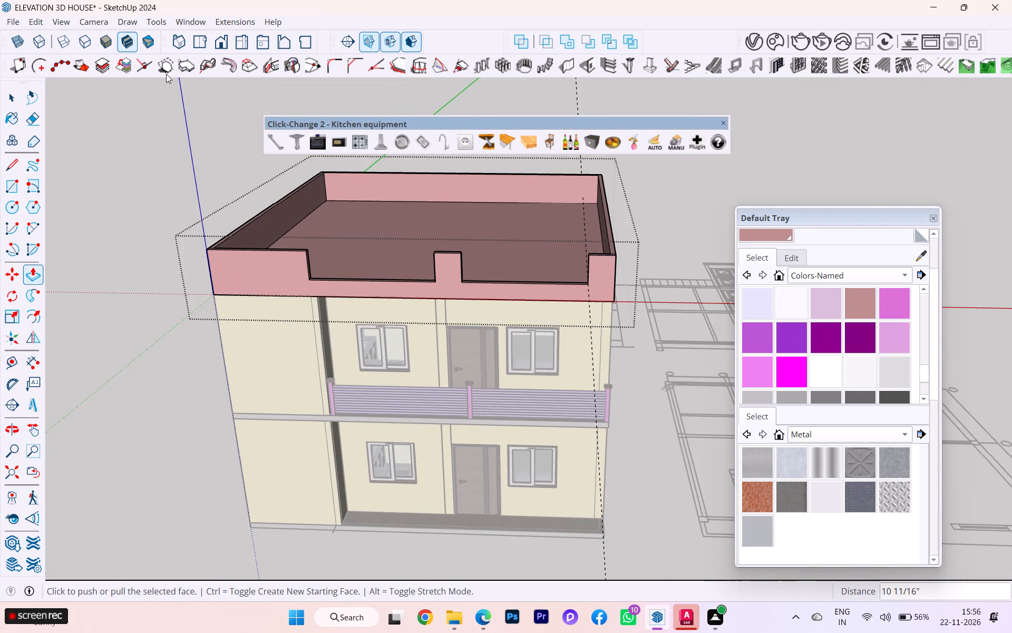
pyautogui.click(8, 101)
pyautogui.click(112, 161)
pyautogui.scroll(-2, 288, 349)
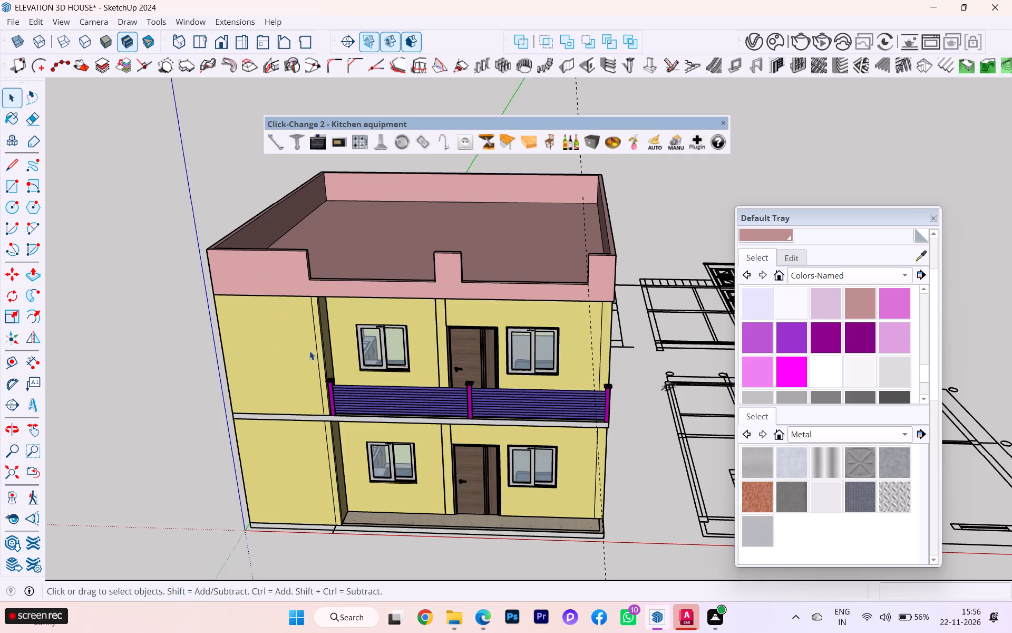
pyautogui.moveTo(317, 350); pyautogui.dragTo(351, 335, button='middle')
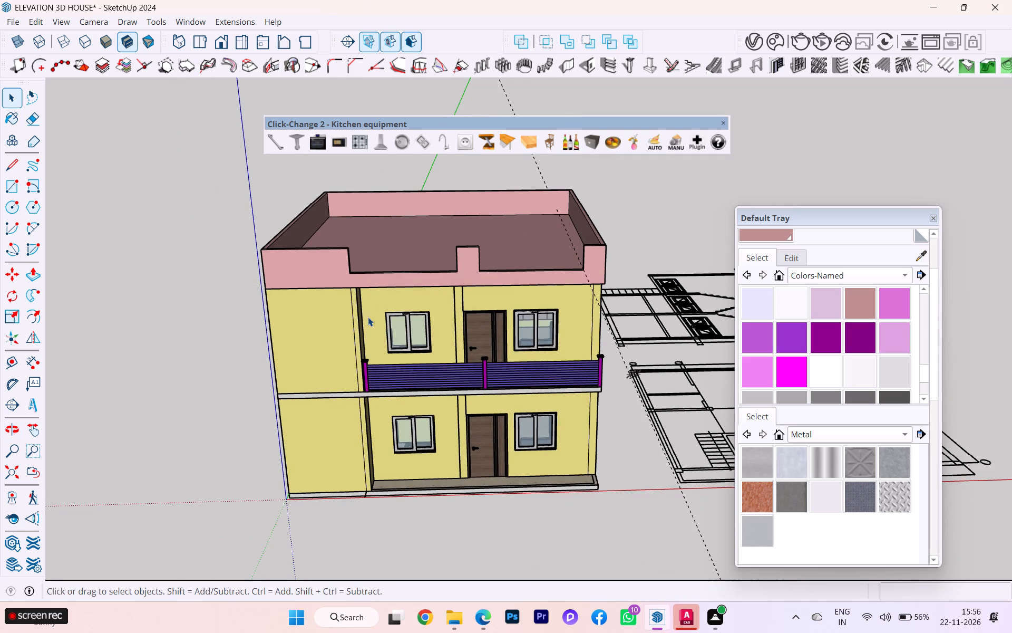
# Reopen the roof slab and Push/Pull the middle post's face opposite the door side outward about 4 3/8".
pyautogui.scroll(1, 368, 317)
pyautogui.scroll(-1, 368, 317)
pyautogui.scroll(3, 368, 317)
pyautogui.scroll(-1, 479, 257)
pyautogui.scroll(10, 479, 257)
pyautogui.moveTo(499, 255); pyautogui.dragTo(604, 277, button='middle')
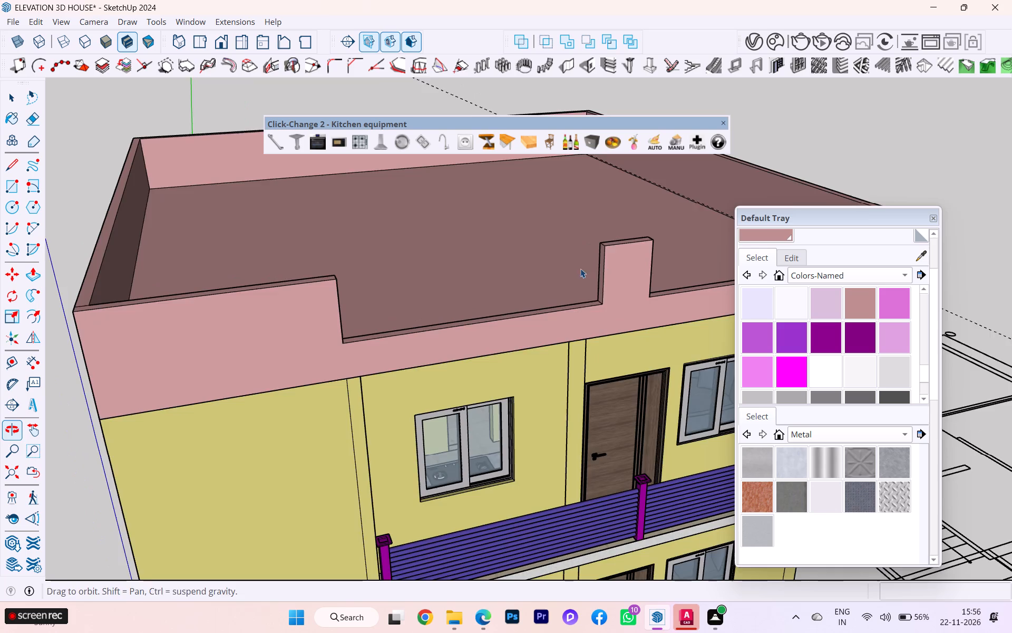
pyautogui.scroll(-2, 375, 251)
pyautogui.scroll(1, 373, 251)
pyautogui.scroll(-1, 373, 251)
pyautogui.moveTo(374, 252); pyautogui.dragTo(318, 266, button='middle')
pyautogui.scroll(3, 439, 302)
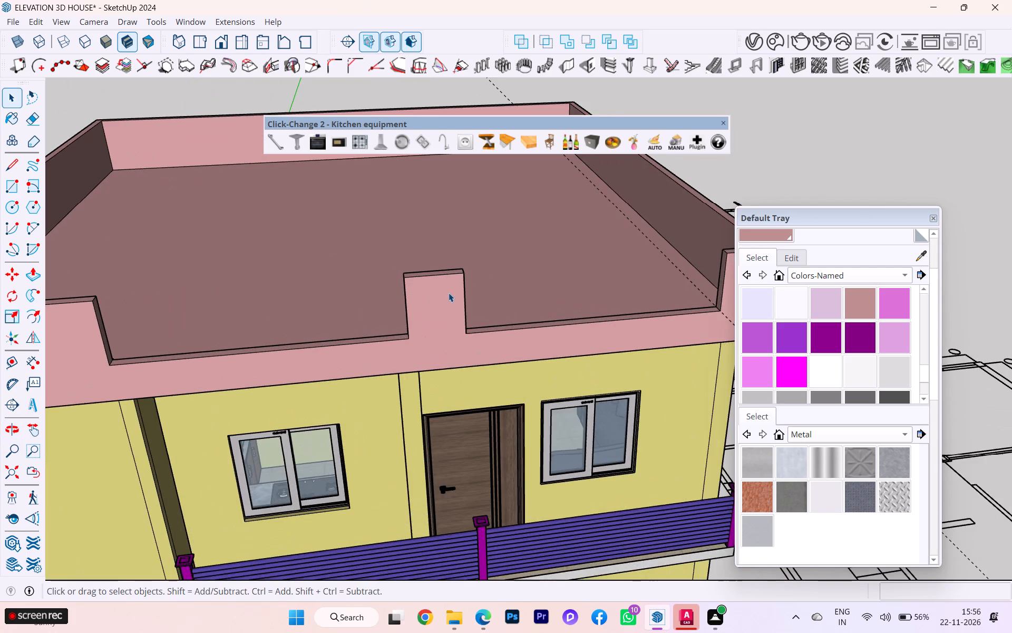
pyautogui.scroll(1, 451, 296)
pyautogui.scroll(1, 356, 306)
pyautogui.scroll(-1, 361, 306)
pyautogui.scroll(1, 362, 306)
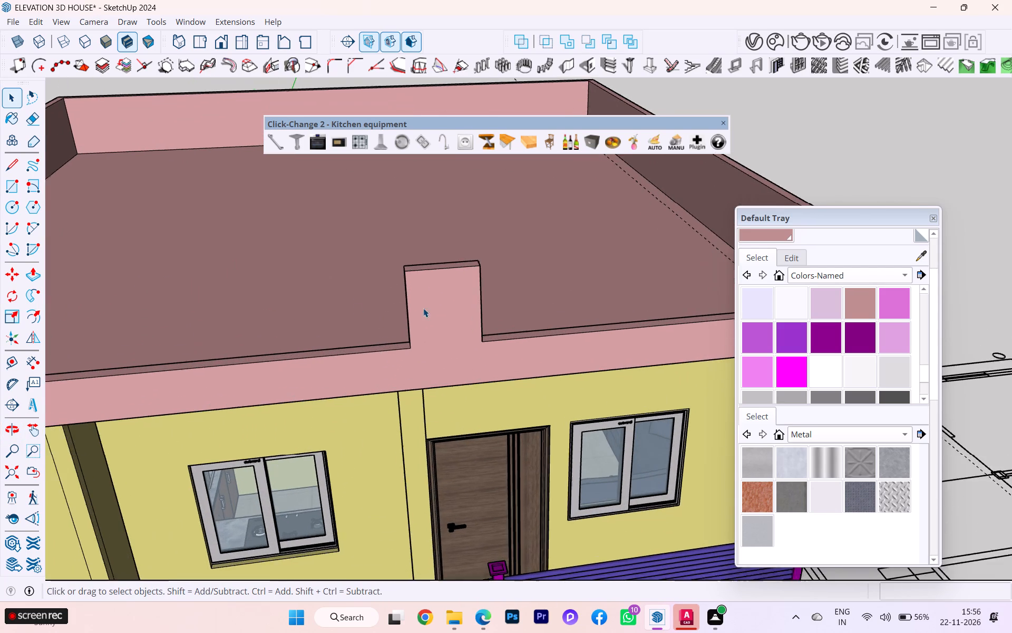
pyautogui.scroll(-2, 449, 302)
pyautogui.moveTo(448, 302); pyautogui.dragTo(606, 309, button='middle')
pyautogui.scroll(1, 559, 306)
pyautogui.scroll(-1, 559, 306)
pyautogui.scroll(6, 559, 306)
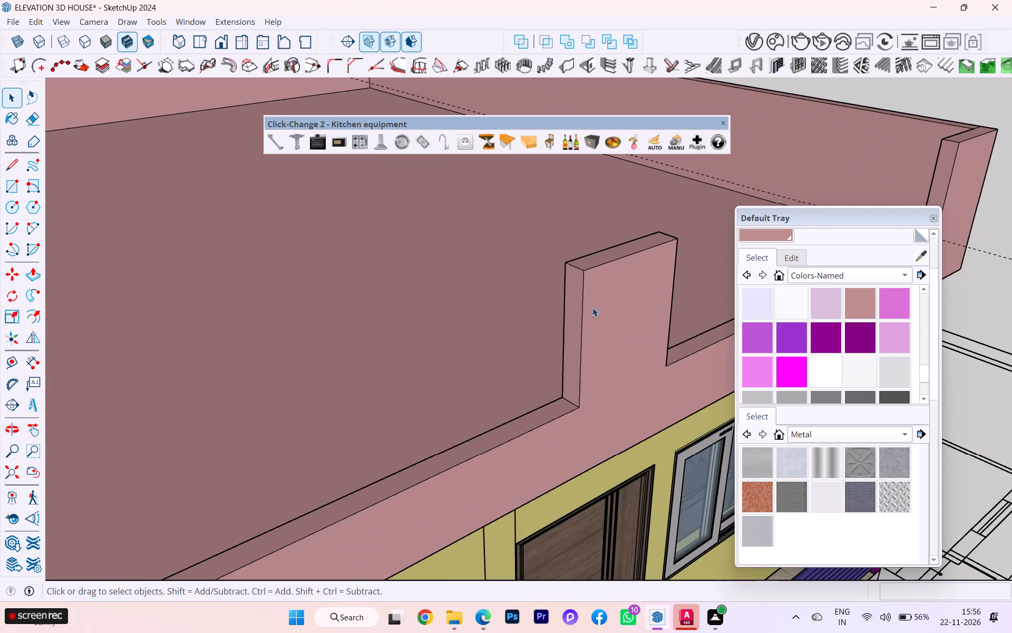
pyautogui.click(573, 310)
pyautogui.doubleClick(573, 310)
pyautogui.click(568, 299)
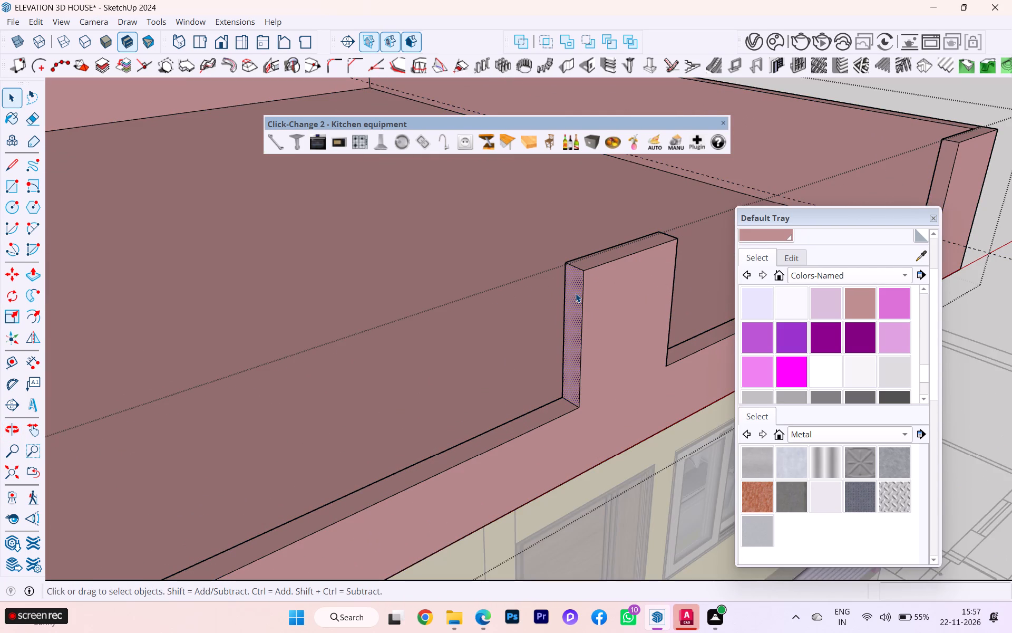
pyautogui.scroll(-3, 576, 293)
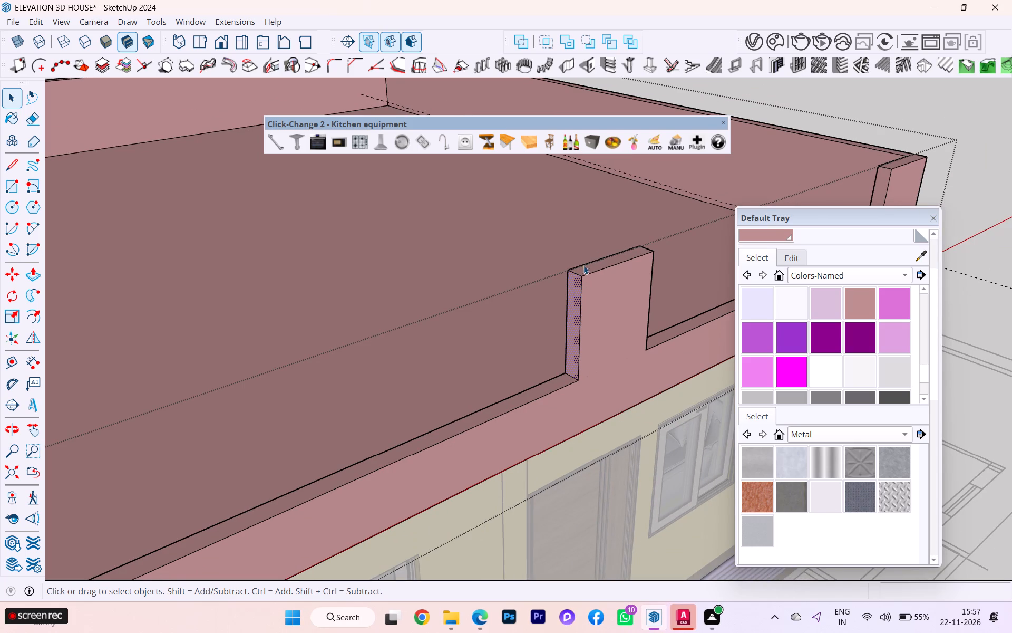
pyautogui.press('p')
pyautogui.press('Return')
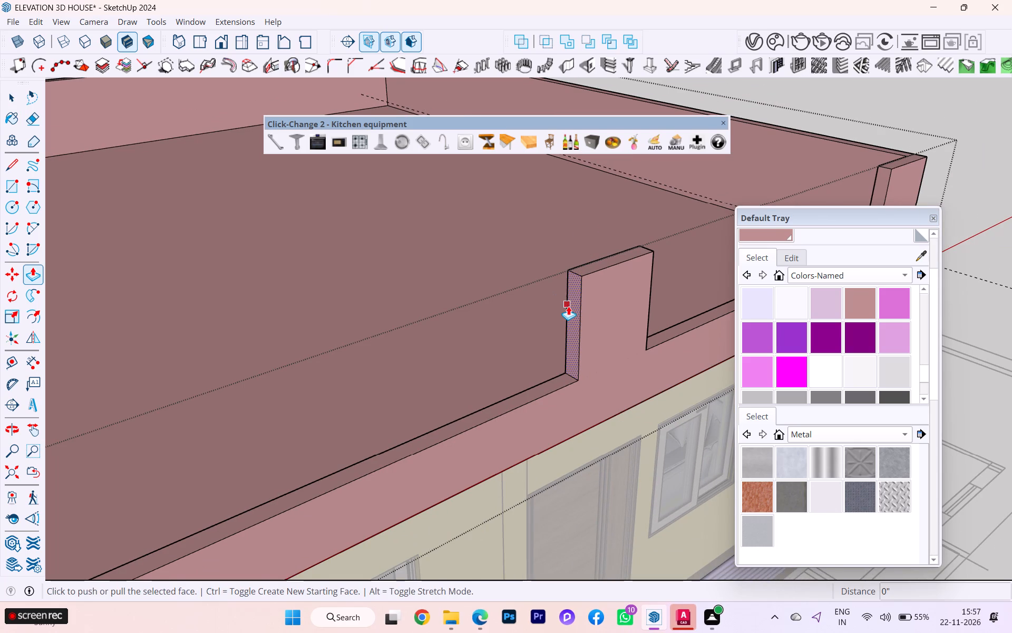
pyautogui.click(569, 306)
pyautogui.click(553, 312)
# Review the widened middle post against the whole front and close the roof slab for editing.
pyautogui.scroll(-3, 589, 299)
pyautogui.scroll(-3, 638, 274)
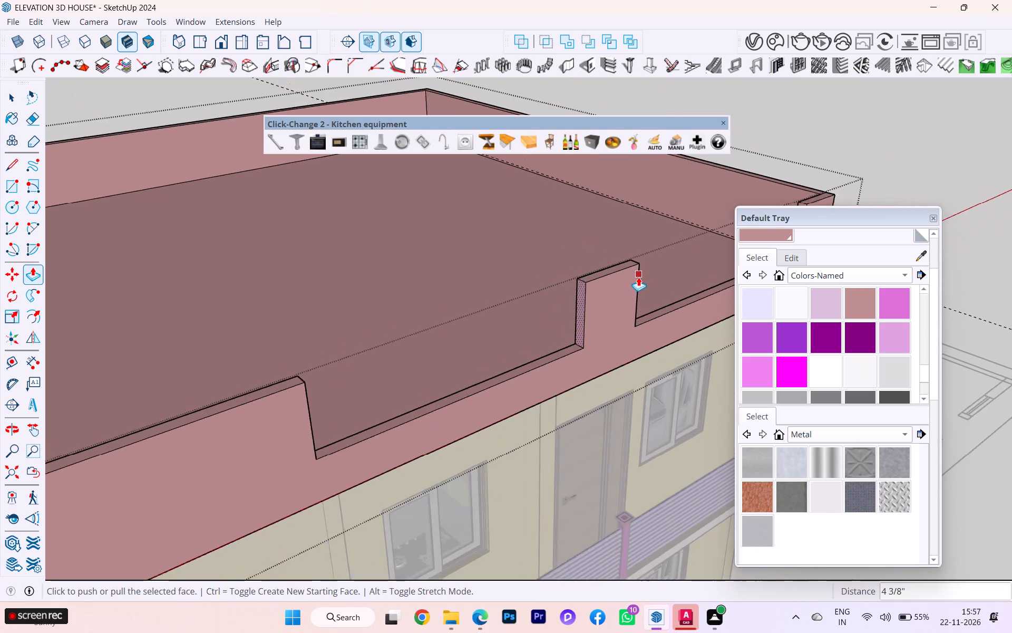
pyautogui.moveTo(637, 278); pyautogui.dragTo(539, 277, button='middle')
pyautogui.scroll(-1, 639, 205)
pyautogui.scroll(2, 639, 205)
pyautogui.scroll(-2, 639, 205)
pyautogui.moveTo(667, 226); pyautogui.dragTo(609, 232, button='middle')
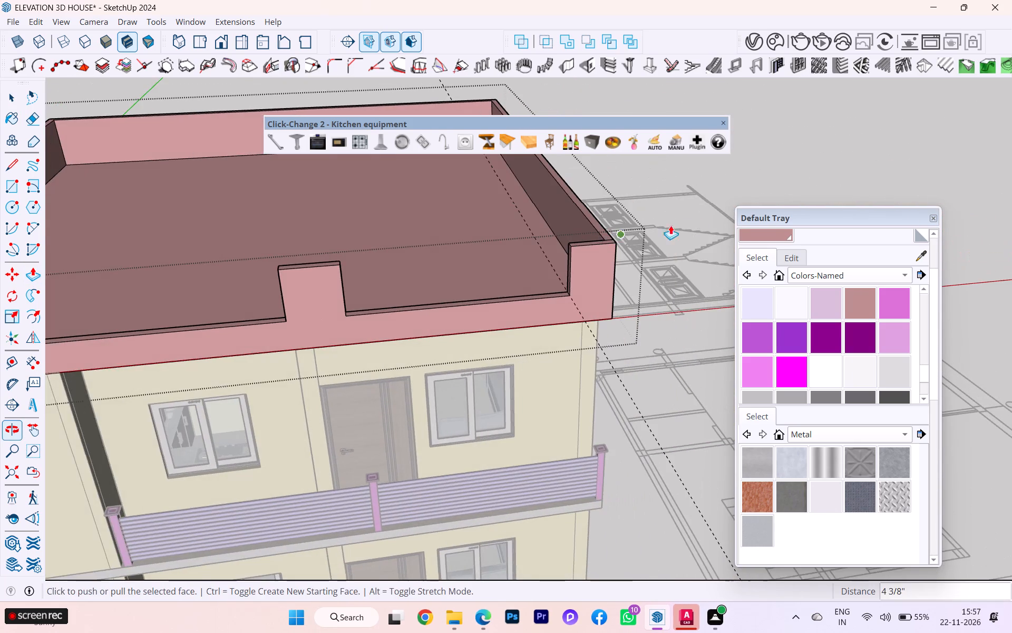
pyautogui.scroll(-5, 711, 217)
pyautogui.scroll(2, 684, 214)
pyautogui.scroll(-2, 684, 213)
pyautogui.moveTo(649, 220); pyautogui.dragTo(649, 161, button='middle')
pyautogui.scroll(-3, 498, 243)
pyautogui.moveTo(494, 274); pyautogui.dragTo(419, 310, button='middle')
pyautogui.scroll(-3, 471, 309)
pyautogui.scroll(1, 472, 306)
pyautogui.click(7, 91)
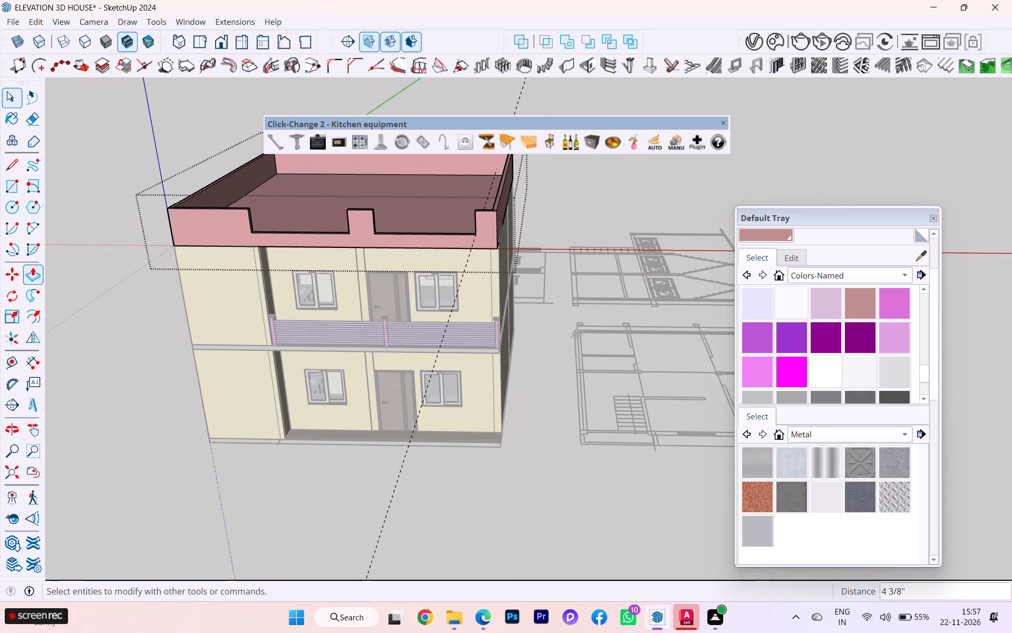
pyautogui.click(109, 373)
# Examine the house front and the roof parapet's raised and lowered sections from several angles.
pyautogui.scroll(2, 153, 311)
pyautogui.scroll(-1, 153, 310)
pyautogui.scroll(1, 153, 310)
pyautogui.moveTo(180, 343); pyautogui.dragTo(196, 312, button='middle')
pyautogui.scroll(-3, 304, 402)
pyautogui.scroll(1, 320, 425)
pyautogui.scroll(-2, 321, 428)
pyautogui.moveTo(349, 435); pyautogui.dragTo(439, 444, button='middle')
pyautogui.scroll(4, 500, 275)
pyautogui.click(335, 224)
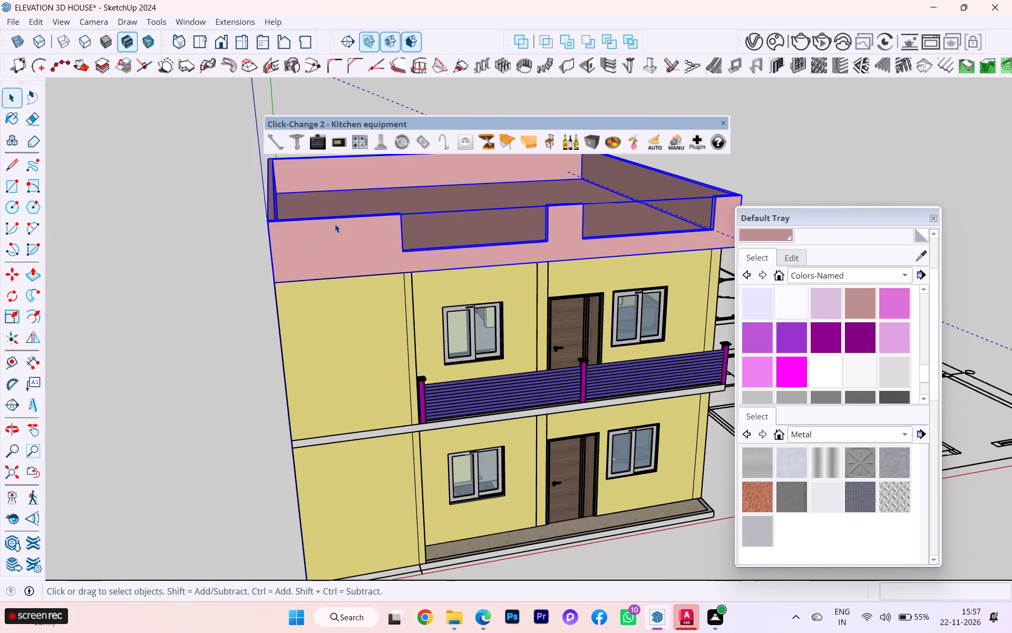
pyautogui.scroll(-1, 392, 243)
pyautogui.moveTo(397, 256); pyautogui.dragTo(380, 315, button='middle')
pyautogui.click(186, 218)
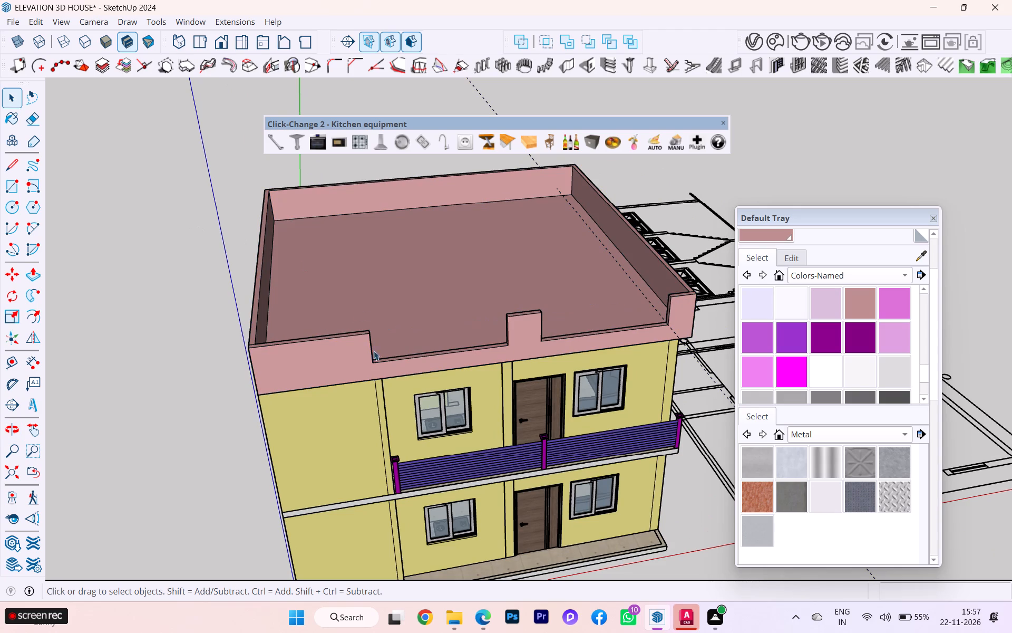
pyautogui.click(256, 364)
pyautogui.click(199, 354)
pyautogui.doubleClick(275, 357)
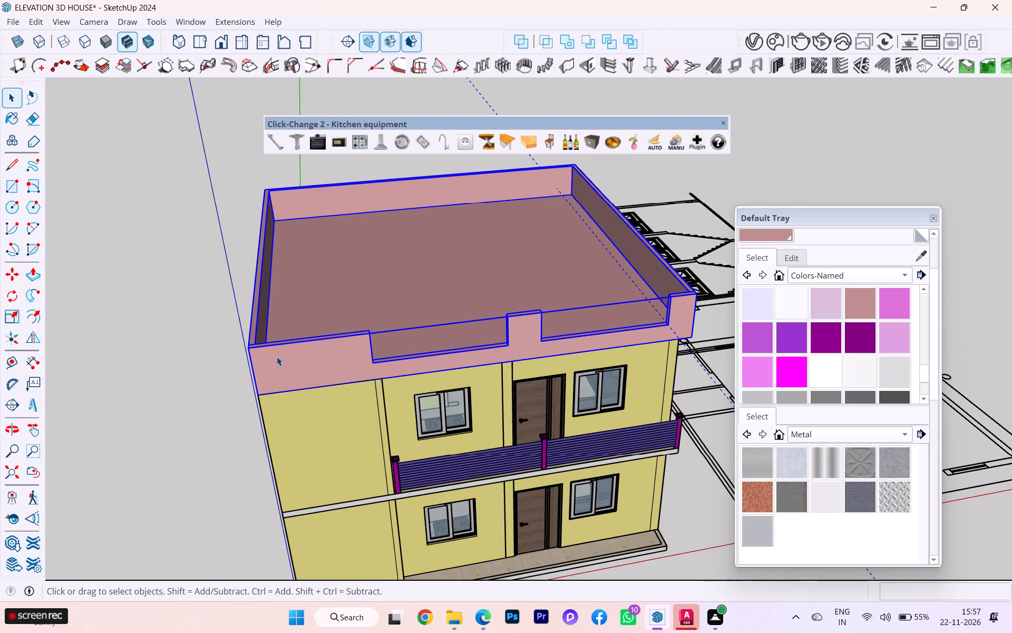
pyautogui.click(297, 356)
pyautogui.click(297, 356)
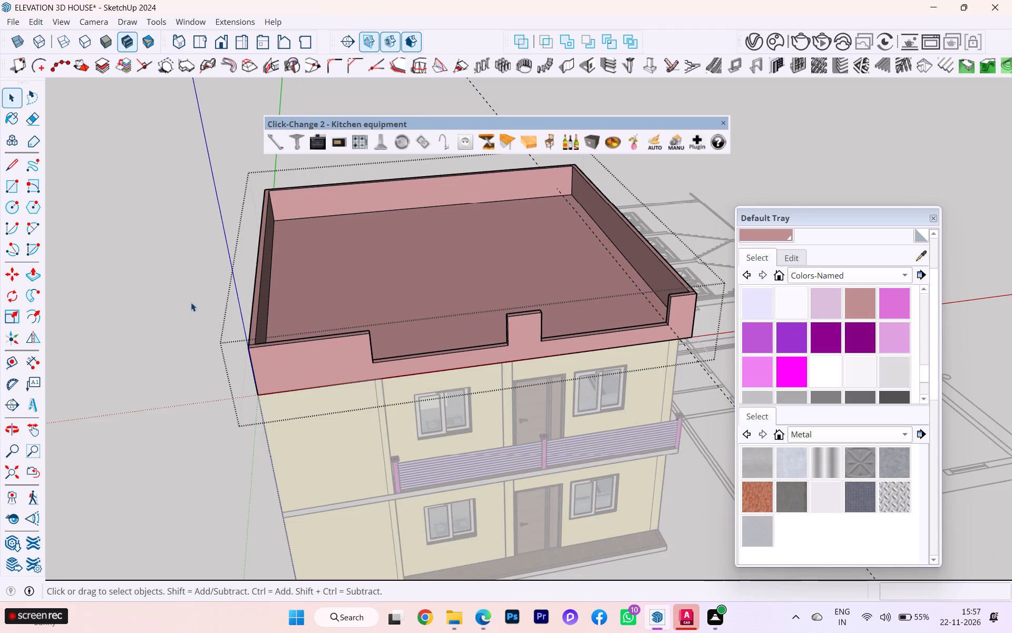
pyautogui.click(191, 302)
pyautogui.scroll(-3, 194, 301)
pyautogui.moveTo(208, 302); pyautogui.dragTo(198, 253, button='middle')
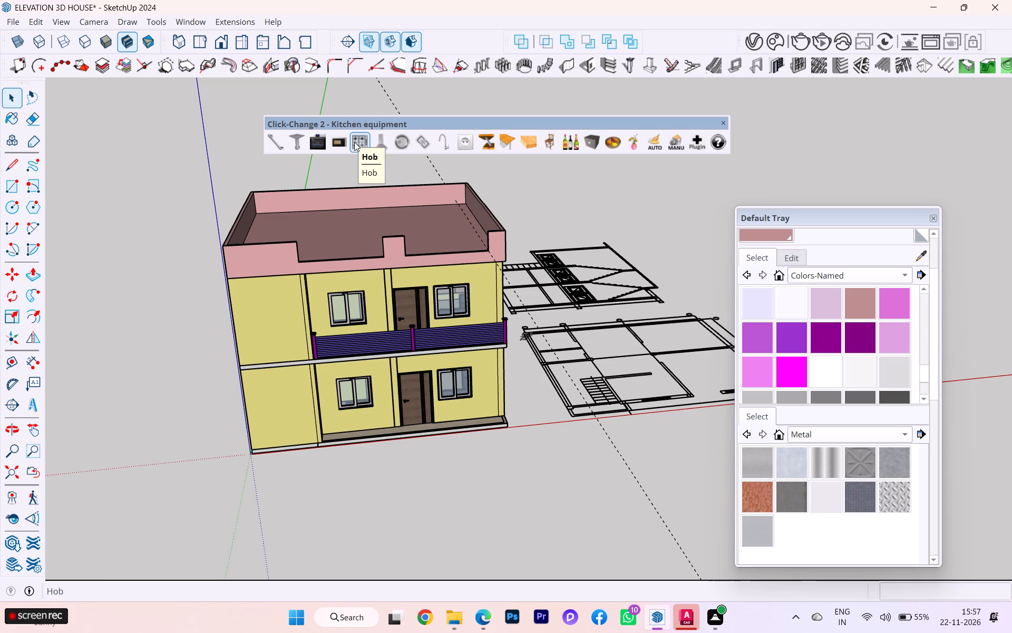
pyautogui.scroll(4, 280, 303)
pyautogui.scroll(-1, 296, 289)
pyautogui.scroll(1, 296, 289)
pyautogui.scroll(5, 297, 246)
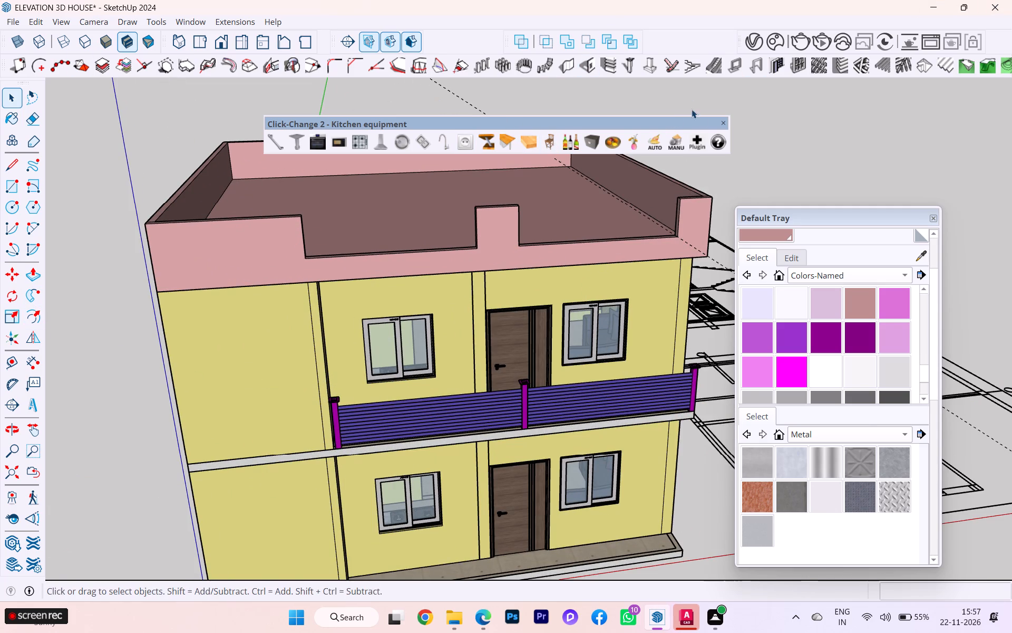
# Close the floating Click-Change 2 - Kitchen equipment toolbar.
pyautogui.click(721, 123)
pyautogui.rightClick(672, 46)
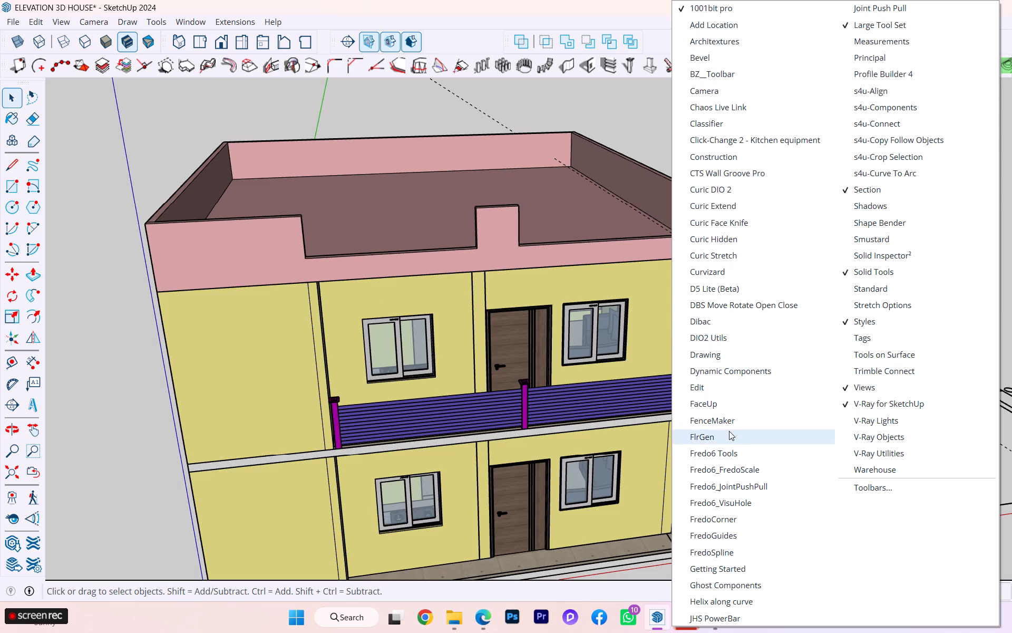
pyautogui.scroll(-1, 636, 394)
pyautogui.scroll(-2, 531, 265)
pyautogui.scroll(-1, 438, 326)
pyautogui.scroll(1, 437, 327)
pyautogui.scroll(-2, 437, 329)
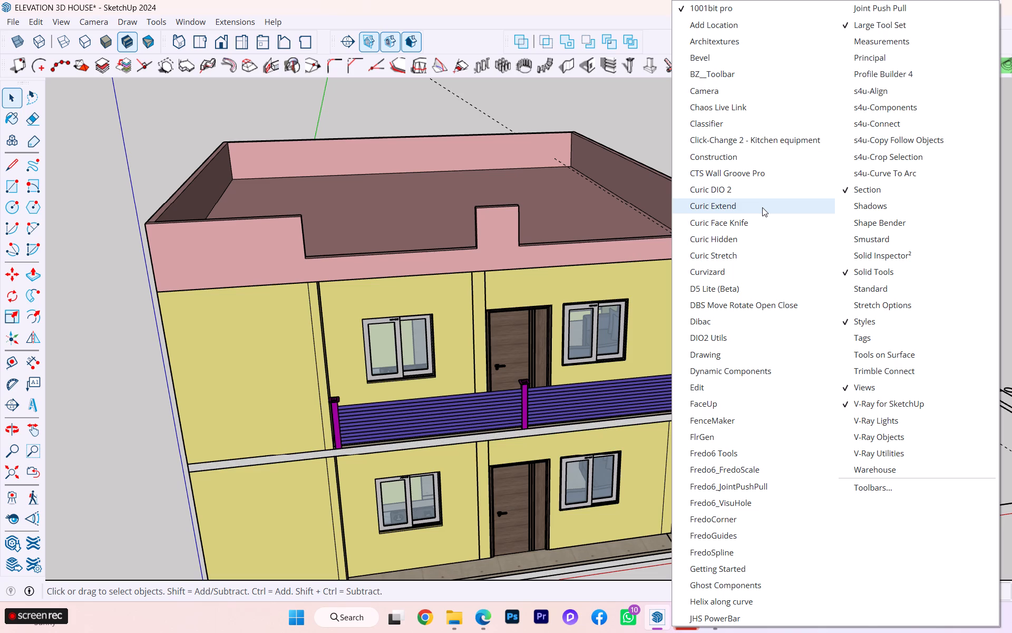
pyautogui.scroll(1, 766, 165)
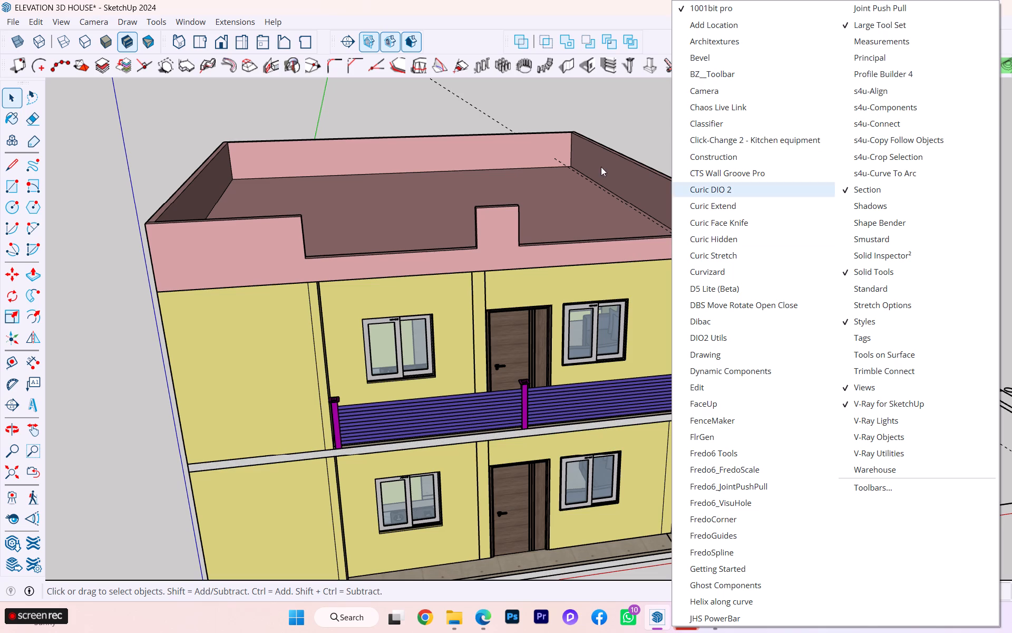
# Delete all the guides in the model.
pyautogui.click(43, 23)
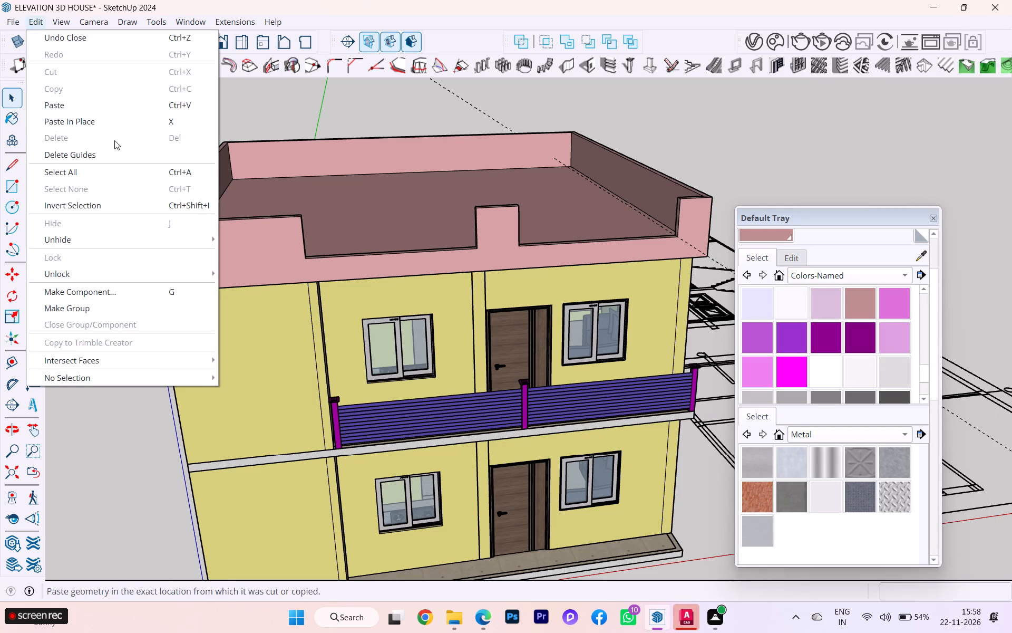
pyautogui.click(112, 155)
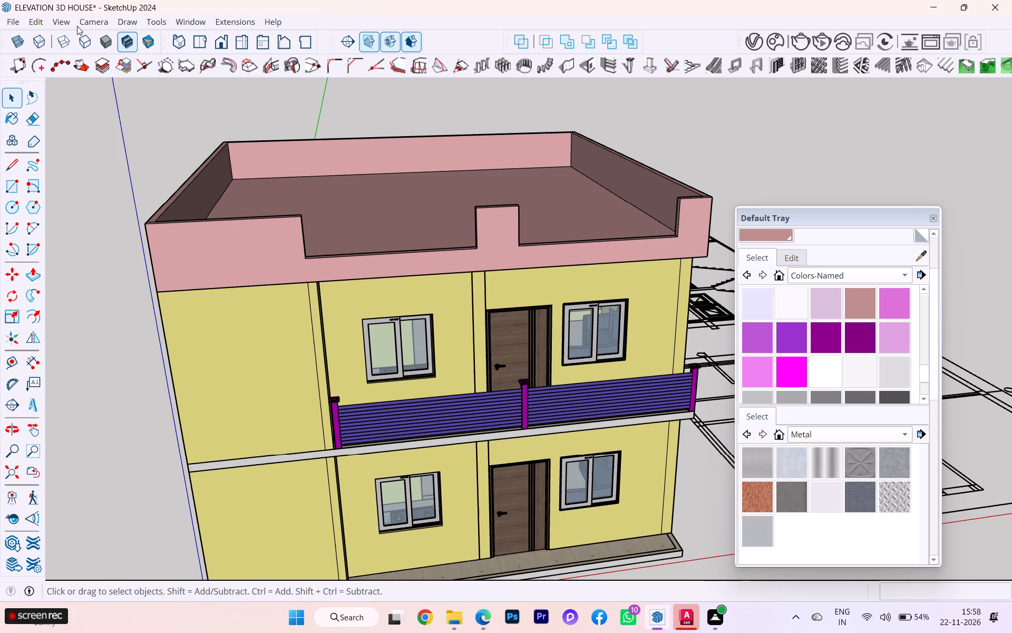
pyautogui.click(42, 18)
pyautogui.click(95, 154)
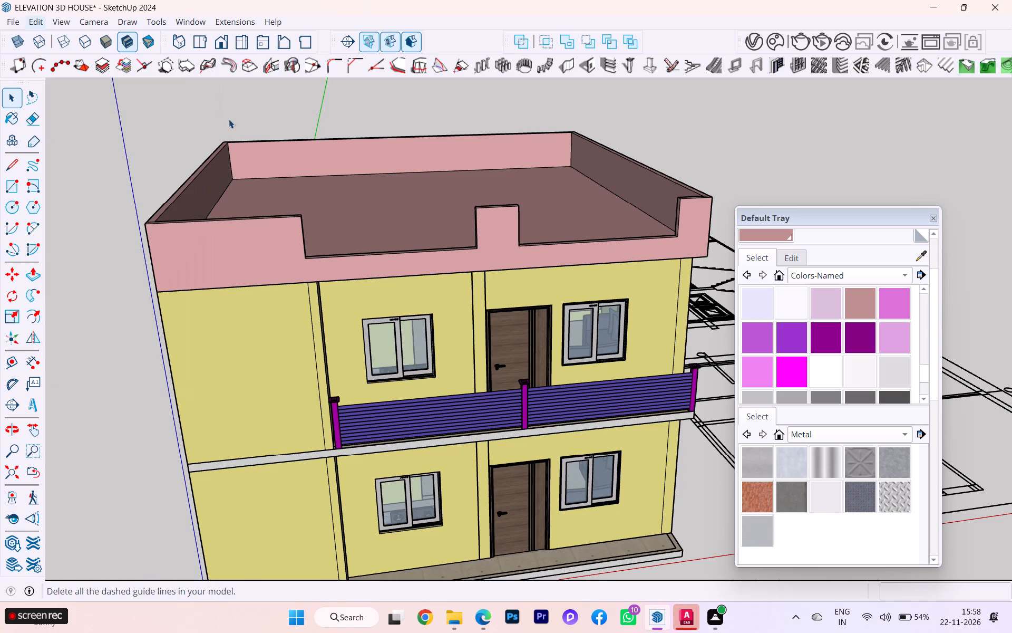
# Collapse the Materials section of the Default Tray.
pyautogui.scroll(2, 820, 283)
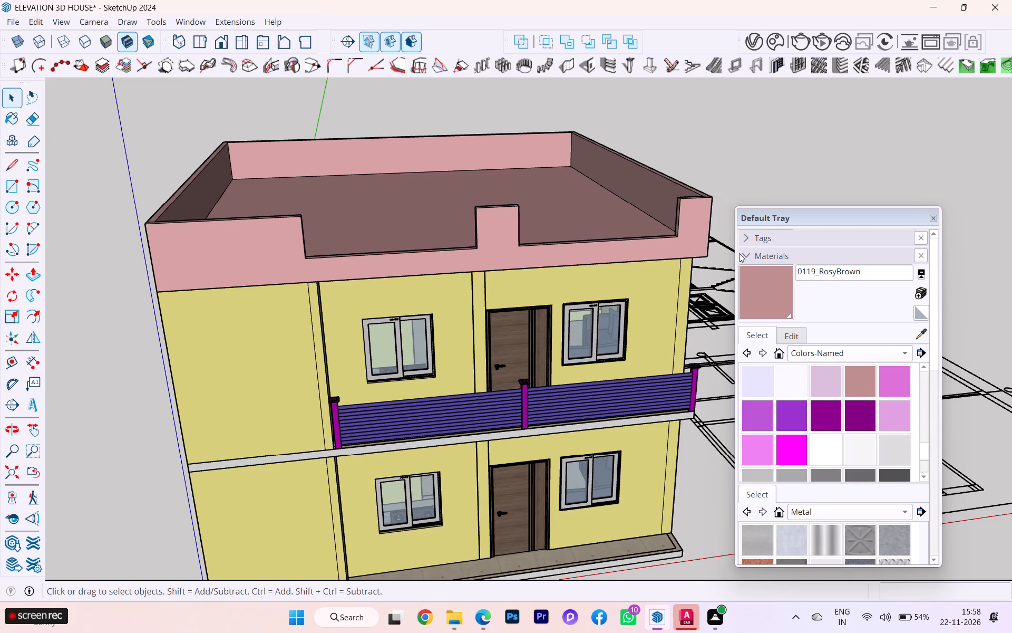
pyautogui.click(748, 256)
pyautogui.scroll(1, 774, 294)
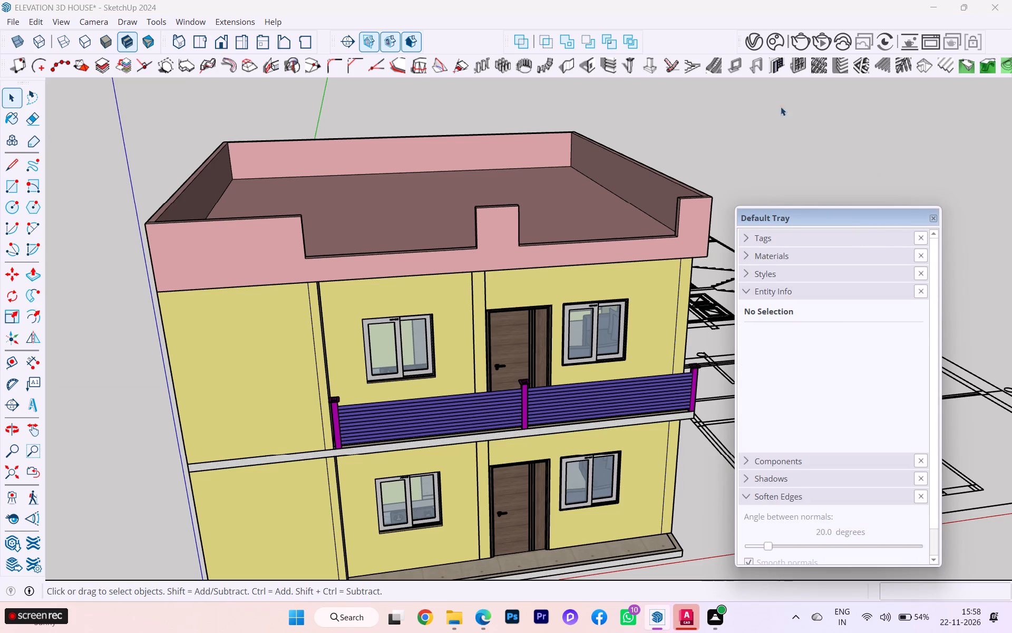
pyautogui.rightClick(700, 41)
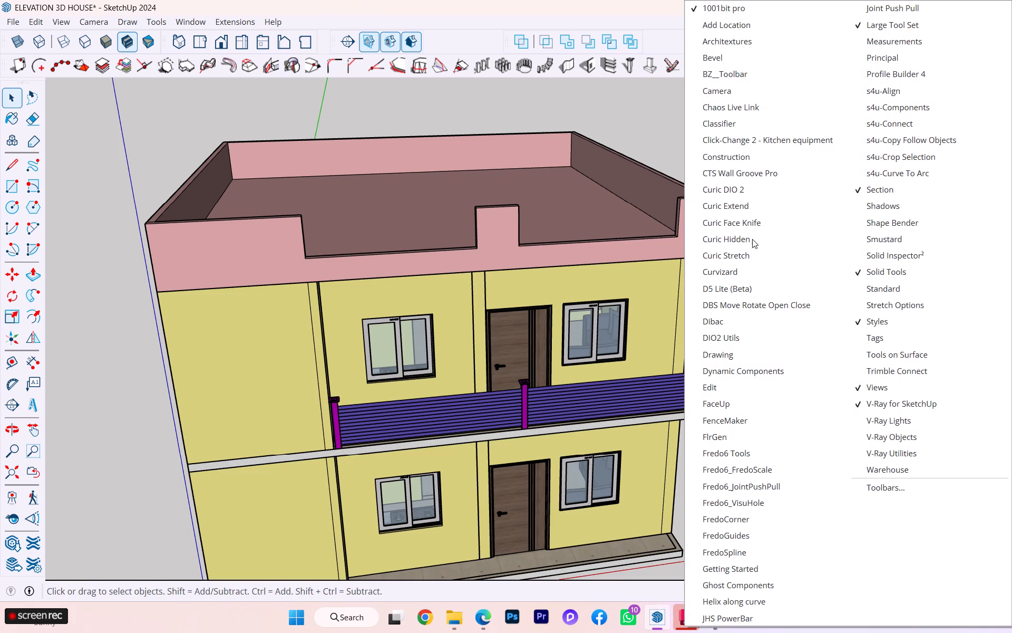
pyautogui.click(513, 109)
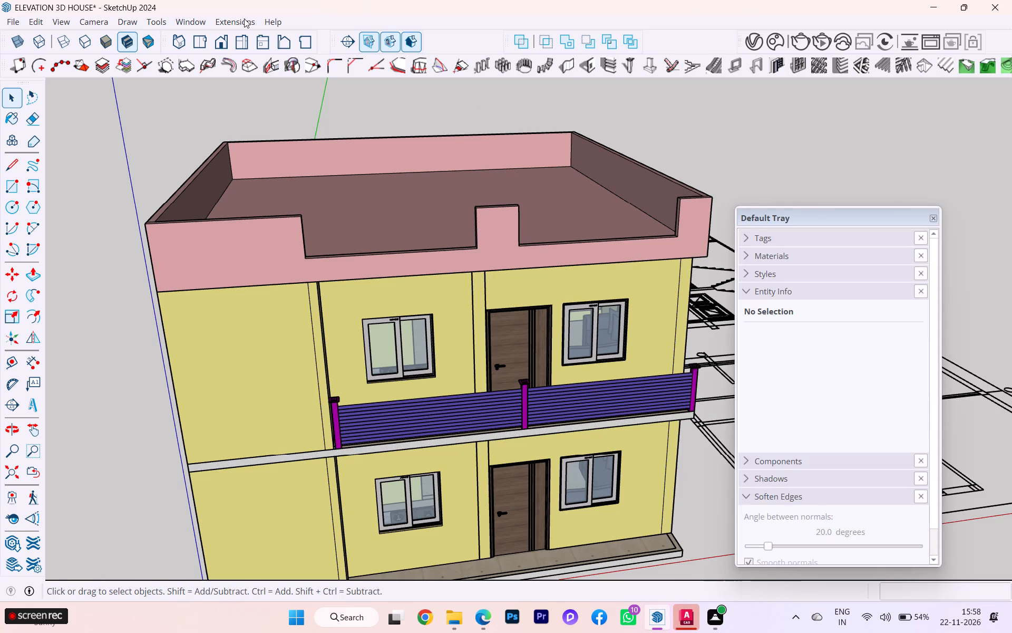
# Start a MajRail railing of Type B with a rail height of 24", run offset 2" and perpendicular offset 0".
pyautogui.click(244, 18)
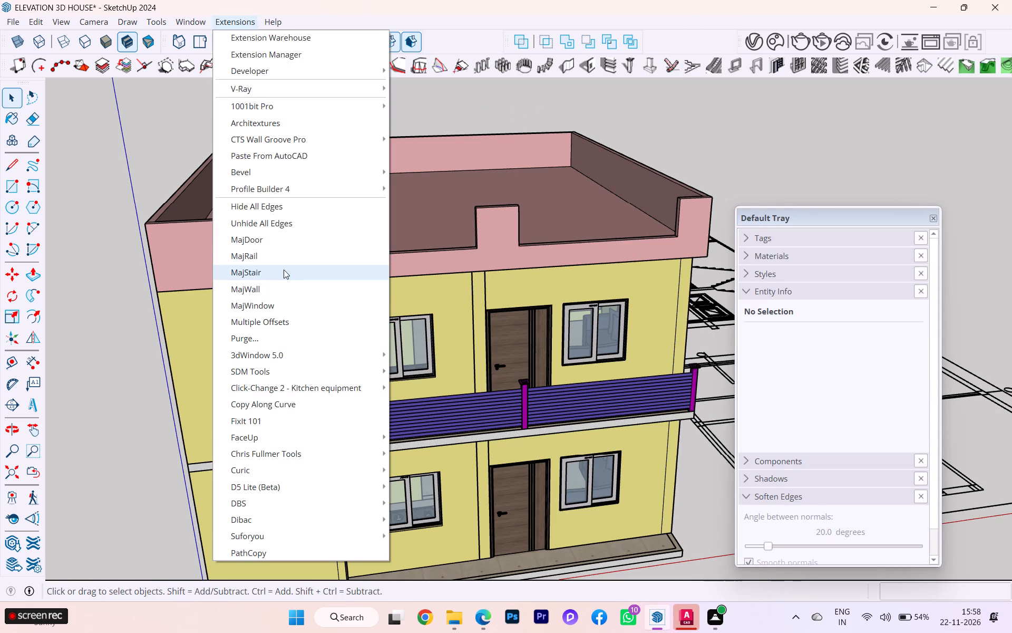
pyautogui.click(278, 263)
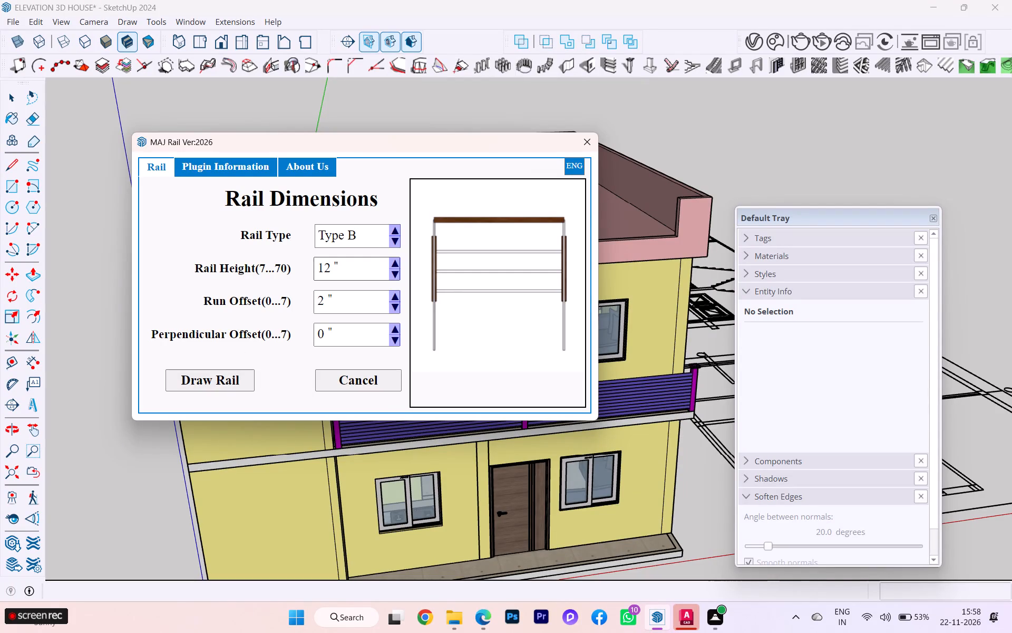
pyautogui.moveTo(361, 270); pyautogui.dragTo(265, 268)
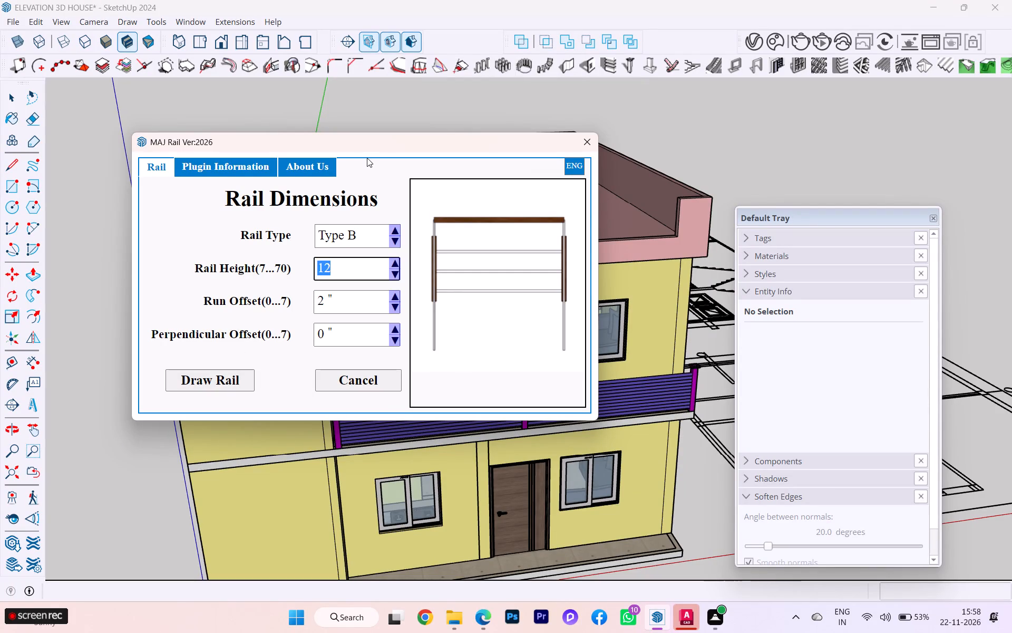
pyautogui.press('2')
pyautogui.press('4')
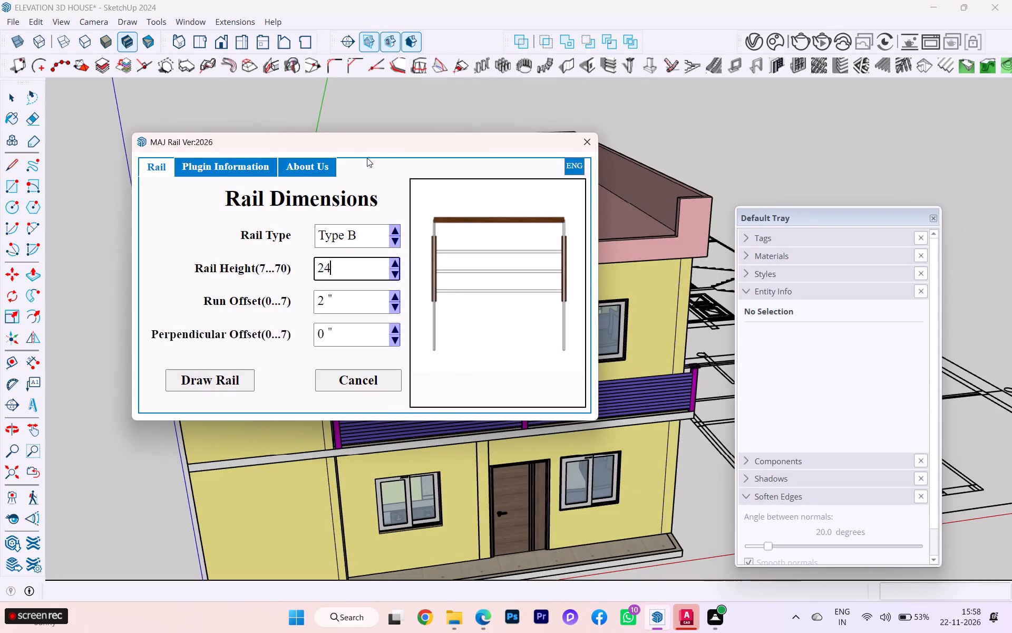
pyautogui.click(222, 372)
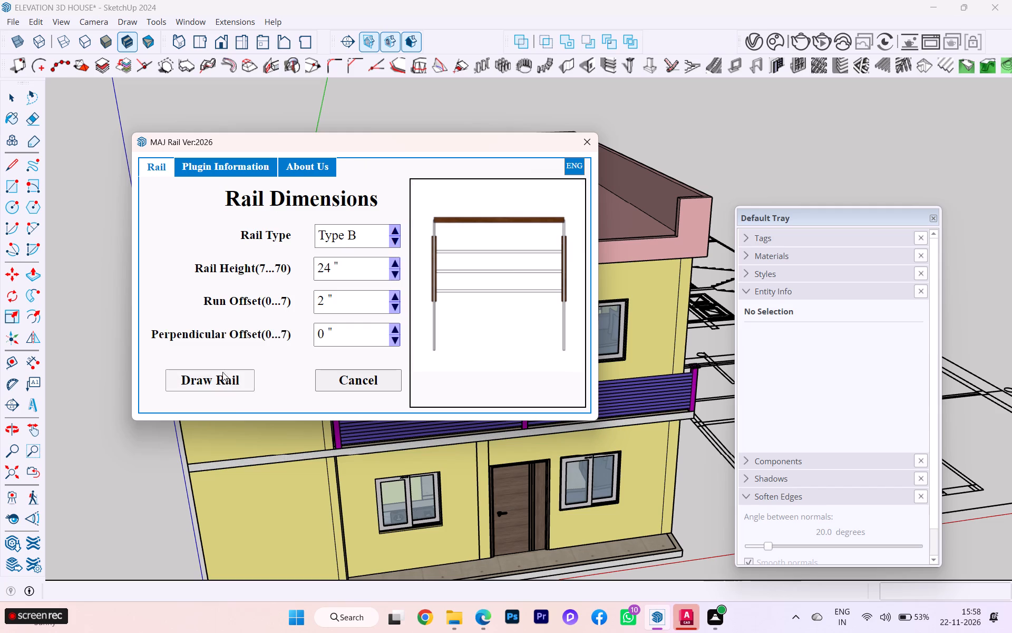
# Set the first rail pole midway across the parapet thickness, where the lowered section meets the wide raised end section.
pyautogui.scroll(-1, 388, 237)
pyautogui.scroll(4, 386, 236)
pyautogui.scroll(-1, 367, 233)
pyautogui.scroll(1, 364, 233)
pyautogui.scroll(1, 318, 256)
pyautogui.scroll(-3, 320, 255)
pyautogui.scroll(2, 327, 252)
pyautogui.moveTo(315, 251); pyautogui.dragTo(259, 286, button='middle')
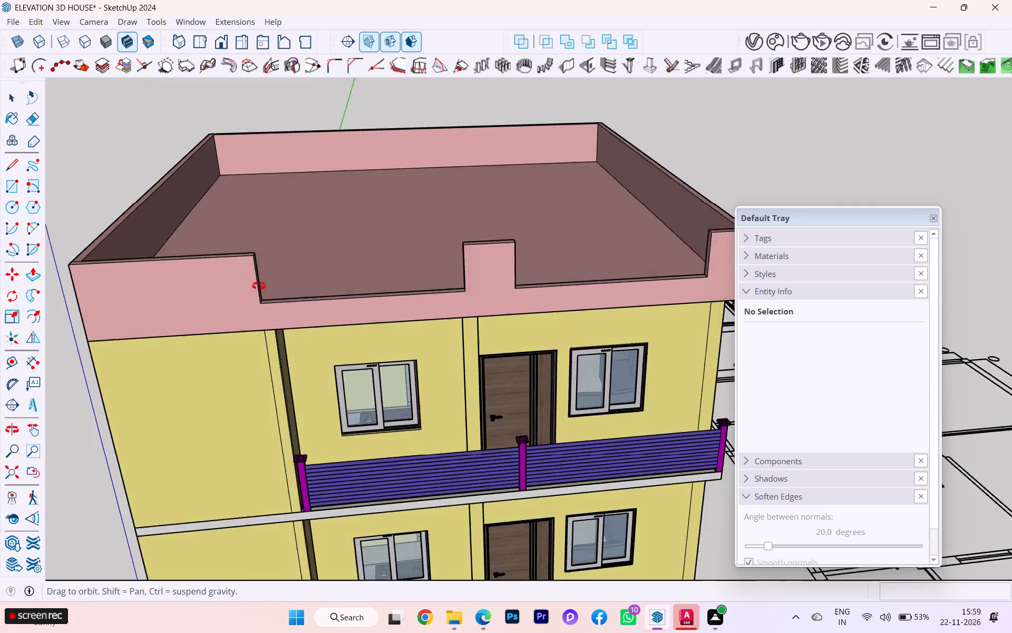
pyautogui.moveTo(259, 286); pyautogui.dragTo(238, 293, button='middle')
pyautogui.scroll(2, 223, 306)
pyautogui.scroll(-1, 216, 313)
pyautogui.scroll(2, 216, 313)
pyautogui.scroll(8, 168, 331)
pyautogui.scroll(-1, 144, 334)
pyautogui.scroll(3, 144, 333)
pyautogui.scroll(-1, 145, 335)
pyautogui.scroll(1, 146, 339)
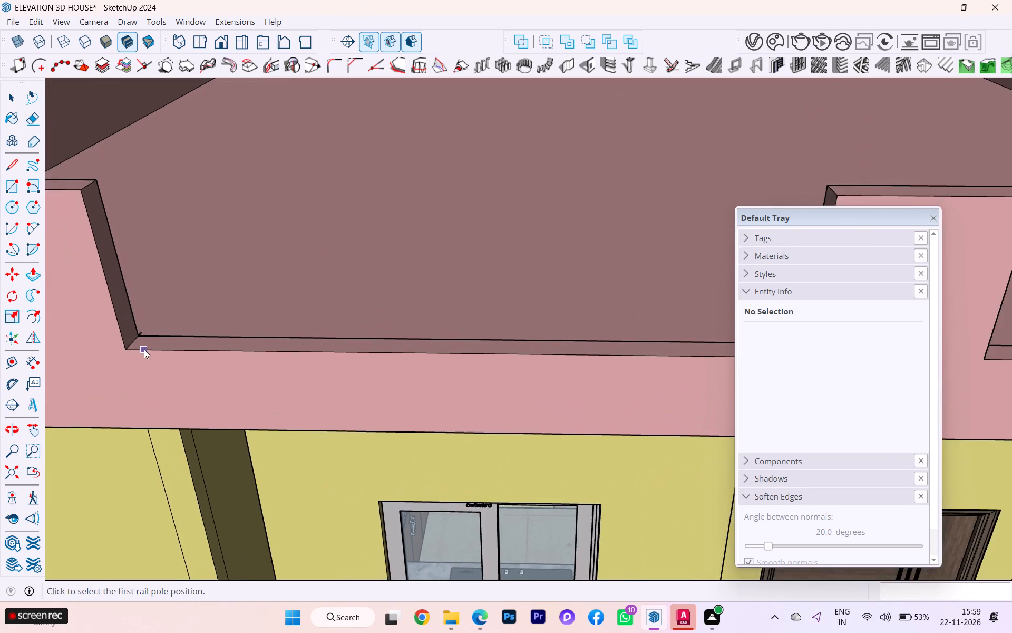
pyautogui.scroll(15, 145, 348)
pyautogui.scroll(-1, 139, 338)
pyautogui.scroll(2, 139, 338)
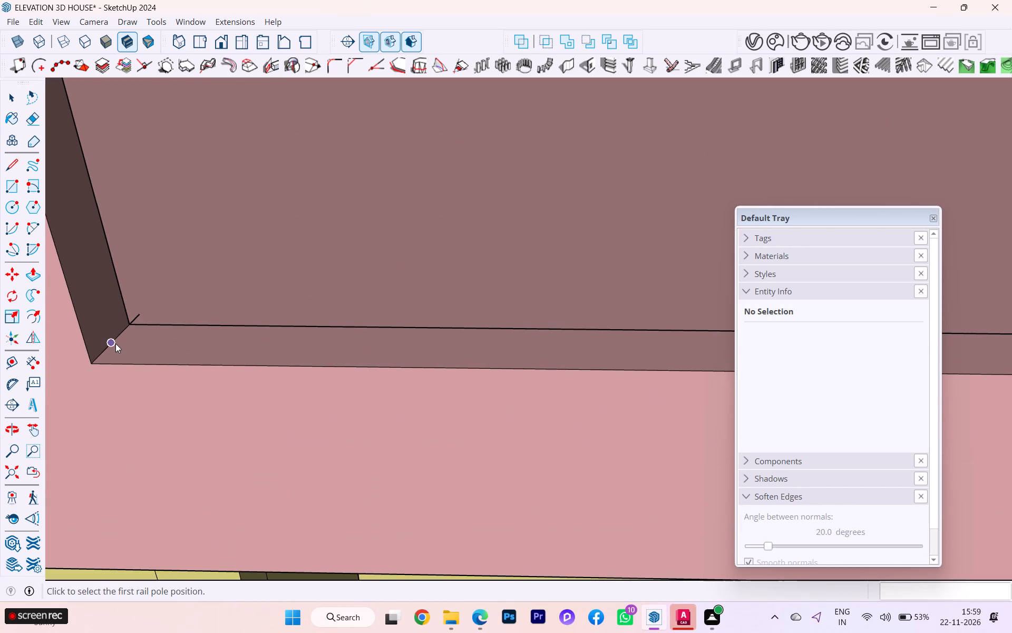
pyautogui.click(115, 343)
# Set the second rail pole along the centreline of the lowered parapet section, toward the middle post.
pyautogui.scroll(-5, 350, 355)
pyautogui.scroll(1, 354, 359)
pyautogui.scroll(-6, 354, 359)
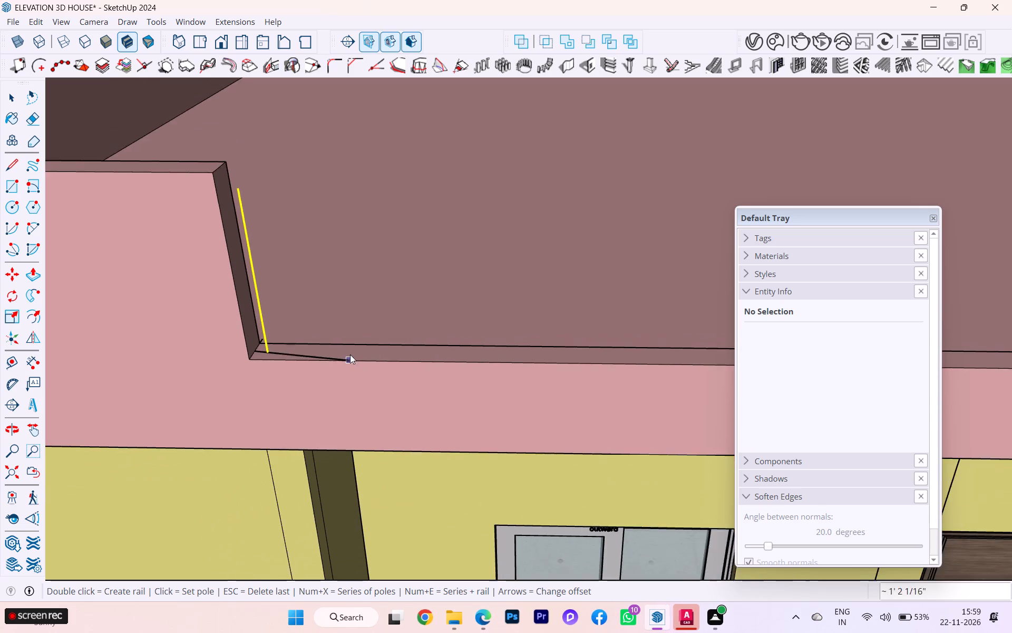
pyautogui.scroll(-2, 350, 354)
pyautogui.scroll(1, 351, 353)
pyautogui.scroll(-2, 351, 353)
pyautogui.scroll(5, 349, 354)
pyautogui.scroll(-4, 349, 354)
pyautogui.scroll(1, 361, 354)
pyautogui.scroll(-2, 361, 354)
pyautogui.scroll(1, 361, 354)
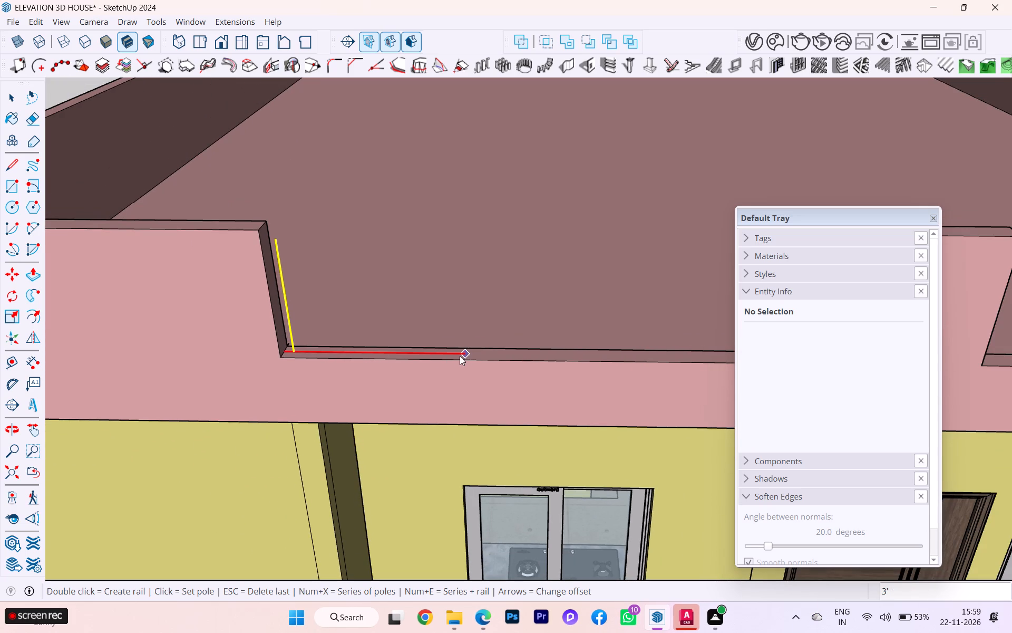
pyautogui.click(446, 356)
# Set the third and fourth rail poles along the same lowered parapet section, continuing toward the middle post.
pyautogui.scroll(-2, 544, 354)
pyautogui.scroll(2, 544, 355)
pyautogui.scroll(-2, 543, 356)
pyautogui.scroll(1, 543, 356)
pyautogui.scroll(-2, 538, 357)
pyautogui.scroll(2, 538, 357)
pyautogui.scroll(-2, 537, 358)
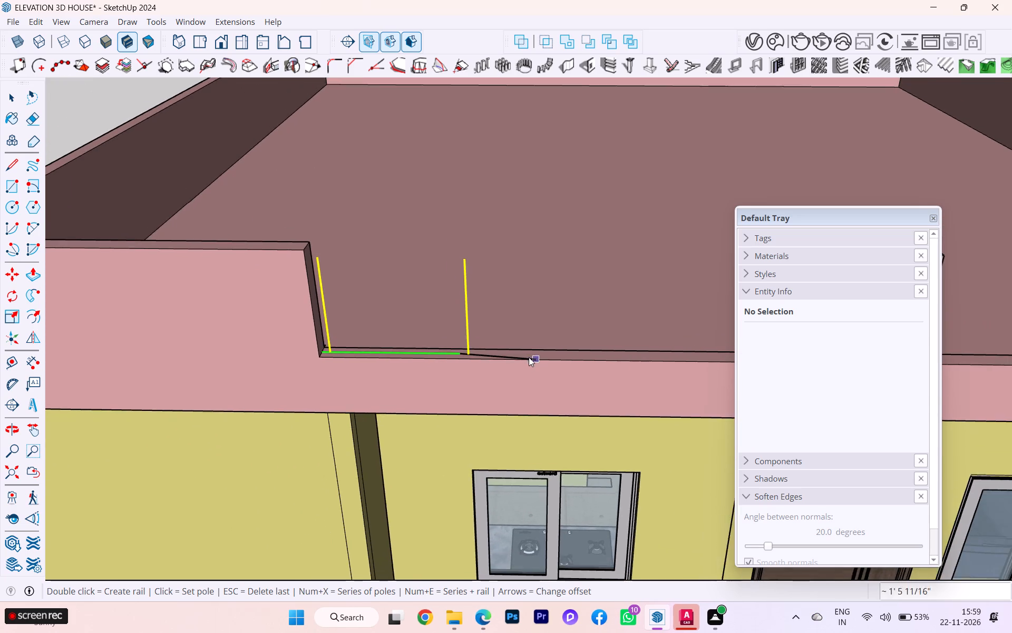
pyautogui.scroll(-7, 529, 357)
pyautogui.scroll(3, 464, 356)
pyautogui.scroll(-1, 463, 356)
pyautogui.scroll(4, 553, 349)
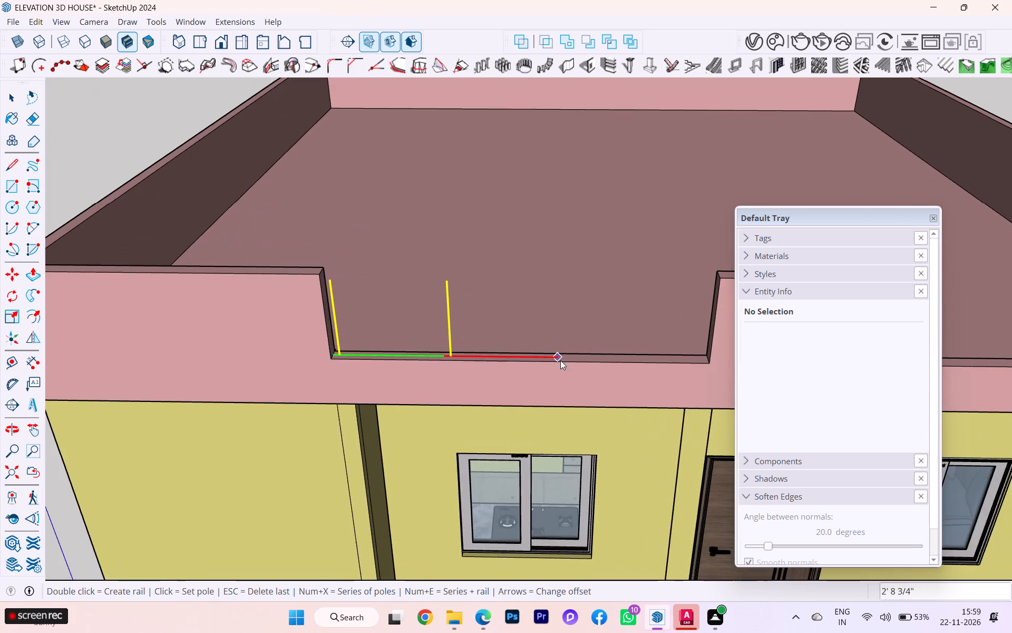
pyautogui.scroll(4, 524, 360)
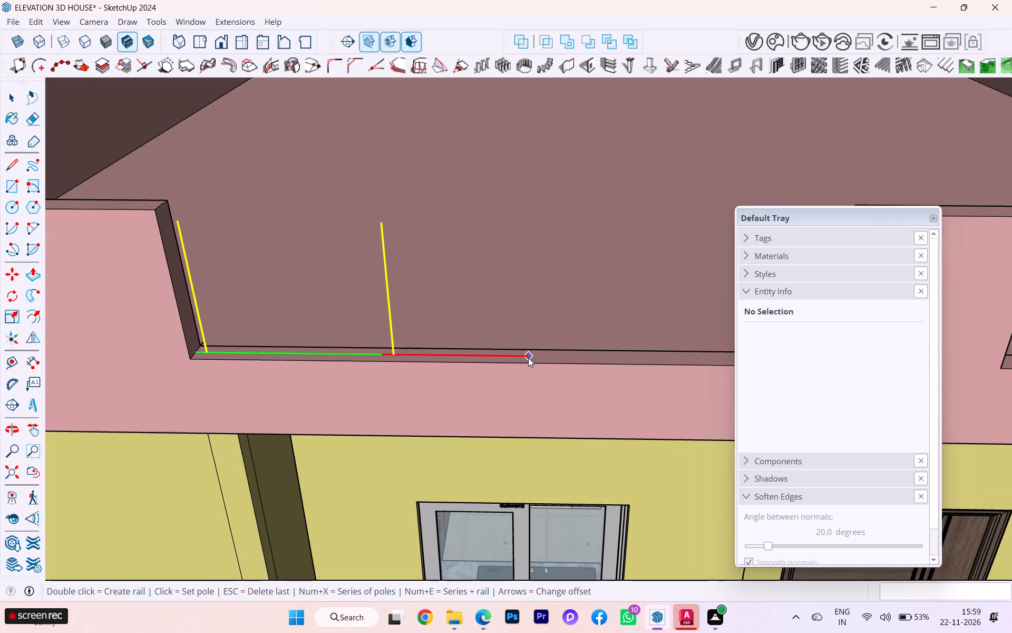
pyautogui.click(541, 357)
pyautogui.scroll(-4, 545, 357)
pyautogui.scroll(2, 547, 358)
pyautogui.scroll(-2, 547, 358)
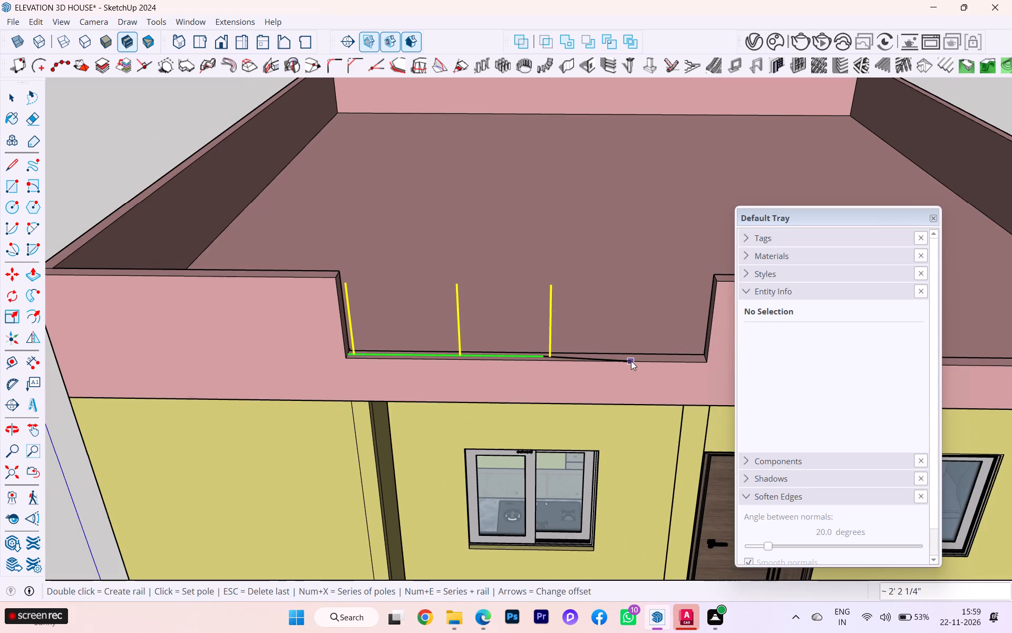
pyautogui.scroll(4, 631, 360)
pyautogui.click(630, 359)
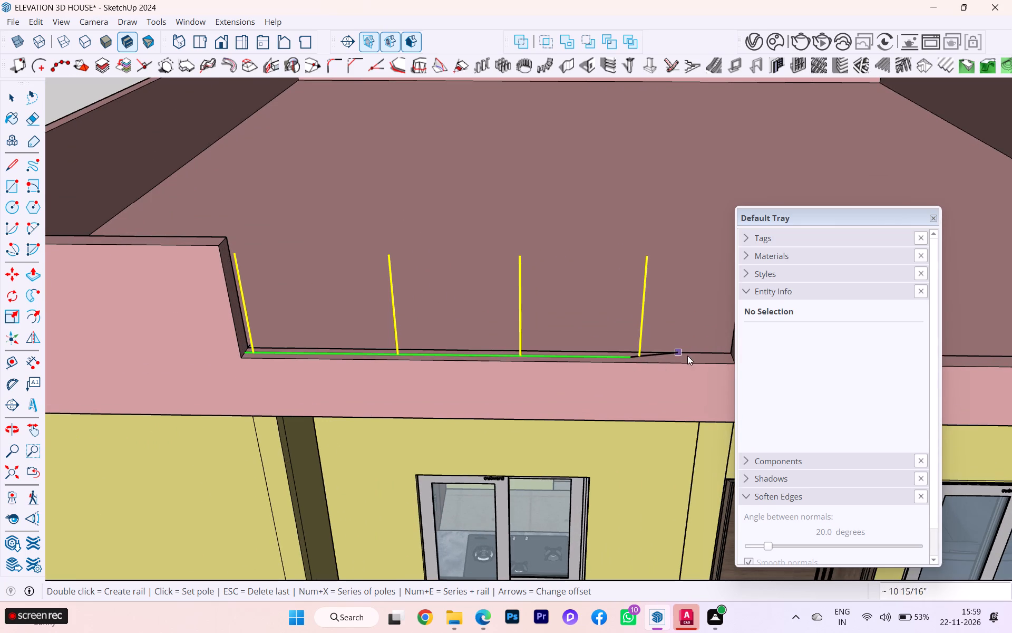
# Set the last pole about 1' 9" past the fourth, near the middle post, and create the rail.
pyautogui.scroll(-3, 711, 356)
pyautogui.scroll(1, 718, 357)
pyautogui.scroll(-1, 718, 357)
pyautogui.scroll(2, 718, 357)
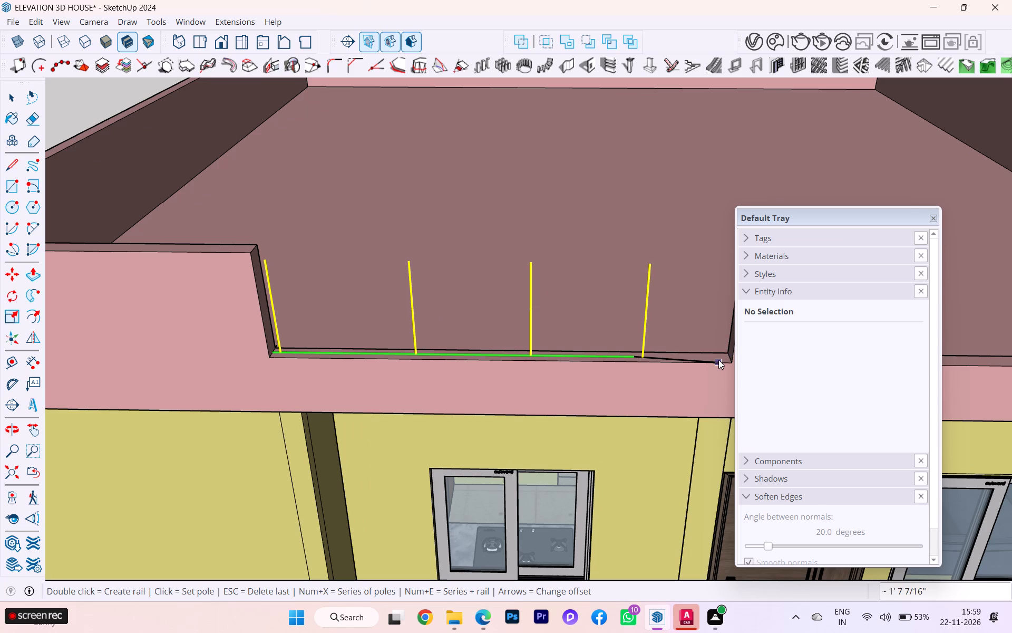
pyautogui.scroll(3, 718, 356)
pyautogui.scroll(-1, 718, 356)
pyautogui.scroll(4, 718, 356)
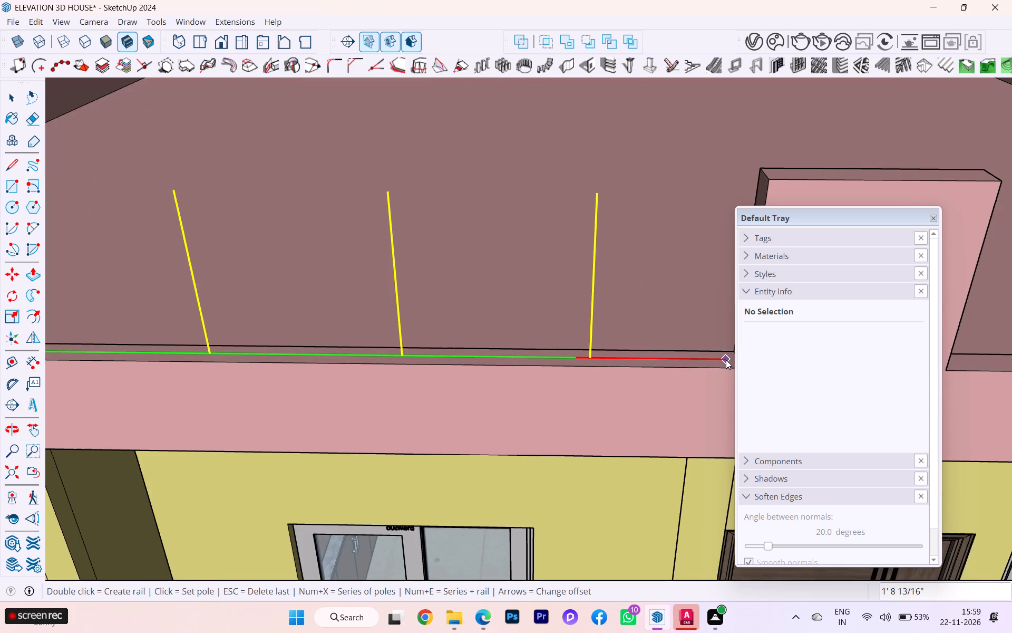
pyautogui.doubleClick(726, 360)
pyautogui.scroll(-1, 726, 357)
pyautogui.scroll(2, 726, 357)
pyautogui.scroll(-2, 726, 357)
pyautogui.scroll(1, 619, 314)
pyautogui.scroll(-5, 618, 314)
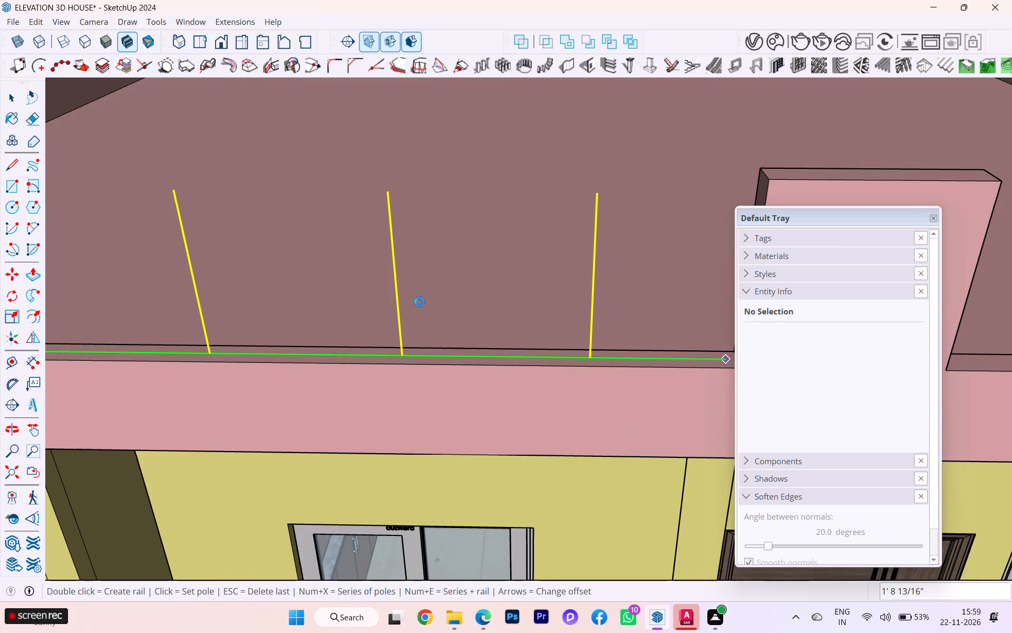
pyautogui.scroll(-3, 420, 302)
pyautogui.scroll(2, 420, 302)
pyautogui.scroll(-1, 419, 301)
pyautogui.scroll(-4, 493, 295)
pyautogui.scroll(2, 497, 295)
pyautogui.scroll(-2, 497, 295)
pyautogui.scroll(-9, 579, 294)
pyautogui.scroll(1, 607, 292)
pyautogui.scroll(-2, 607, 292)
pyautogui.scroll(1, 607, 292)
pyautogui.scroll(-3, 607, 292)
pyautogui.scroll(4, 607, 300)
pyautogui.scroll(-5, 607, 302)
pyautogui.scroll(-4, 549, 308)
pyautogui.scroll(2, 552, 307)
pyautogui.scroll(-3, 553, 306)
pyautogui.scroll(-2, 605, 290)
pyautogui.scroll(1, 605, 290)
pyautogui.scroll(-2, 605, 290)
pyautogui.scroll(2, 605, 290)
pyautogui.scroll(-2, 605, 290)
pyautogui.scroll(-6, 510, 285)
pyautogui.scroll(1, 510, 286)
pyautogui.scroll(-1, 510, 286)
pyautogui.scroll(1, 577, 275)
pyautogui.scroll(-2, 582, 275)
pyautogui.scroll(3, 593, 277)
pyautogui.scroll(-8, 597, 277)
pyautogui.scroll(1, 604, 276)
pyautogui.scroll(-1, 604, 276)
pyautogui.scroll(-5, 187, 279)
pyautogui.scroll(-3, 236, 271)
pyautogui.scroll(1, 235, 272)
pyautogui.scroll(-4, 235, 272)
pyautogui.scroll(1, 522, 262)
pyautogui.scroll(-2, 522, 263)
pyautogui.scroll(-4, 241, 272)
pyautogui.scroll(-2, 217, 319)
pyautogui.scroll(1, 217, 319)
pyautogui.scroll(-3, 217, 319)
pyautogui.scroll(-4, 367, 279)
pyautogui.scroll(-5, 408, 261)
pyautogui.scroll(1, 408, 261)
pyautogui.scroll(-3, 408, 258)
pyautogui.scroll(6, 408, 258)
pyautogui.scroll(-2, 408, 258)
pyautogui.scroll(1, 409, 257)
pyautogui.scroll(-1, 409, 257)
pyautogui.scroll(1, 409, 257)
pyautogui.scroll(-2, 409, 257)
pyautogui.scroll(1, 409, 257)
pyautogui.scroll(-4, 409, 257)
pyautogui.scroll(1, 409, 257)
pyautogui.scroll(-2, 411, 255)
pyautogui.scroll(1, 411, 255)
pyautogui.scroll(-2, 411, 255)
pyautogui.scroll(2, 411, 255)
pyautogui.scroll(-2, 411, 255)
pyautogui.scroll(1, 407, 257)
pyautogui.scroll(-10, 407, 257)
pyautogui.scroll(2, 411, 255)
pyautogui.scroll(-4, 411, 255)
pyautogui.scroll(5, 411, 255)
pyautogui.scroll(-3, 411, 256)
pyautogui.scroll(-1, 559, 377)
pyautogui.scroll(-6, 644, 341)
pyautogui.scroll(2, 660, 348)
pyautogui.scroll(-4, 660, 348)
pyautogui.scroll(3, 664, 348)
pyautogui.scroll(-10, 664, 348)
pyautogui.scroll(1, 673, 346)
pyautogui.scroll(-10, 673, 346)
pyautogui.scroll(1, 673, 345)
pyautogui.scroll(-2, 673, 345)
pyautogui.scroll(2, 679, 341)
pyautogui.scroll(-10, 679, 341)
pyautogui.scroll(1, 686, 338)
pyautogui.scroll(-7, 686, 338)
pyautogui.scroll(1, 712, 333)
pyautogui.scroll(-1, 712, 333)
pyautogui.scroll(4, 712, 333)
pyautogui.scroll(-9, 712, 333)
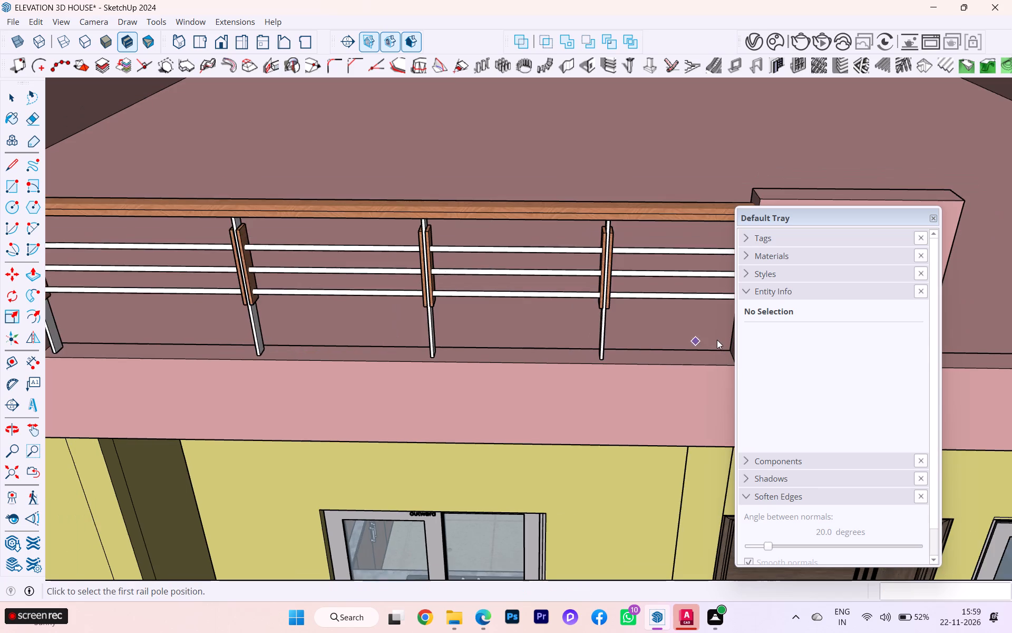
# Examine the new railing on the lowered parapet section, including how both ends meet the raised sections.
pyautogui.scroll(-1, 717, 342)
pyautogui.scroll(1, 717, 342)
pyautogui.scroll(-2, 716, 343)
pyautogui.scroll(-2, 630, 350)
pyautogui.moveTo(622, 335); pyautogui.dragTo(575, 273, button='middle')
pyautogui.scroll(2, 453, 312)
pyautogui.scroll(-1, 453, 312)
pyautogui.scroll(2, 453, 312)
pyautogui.scroll(9, 345, 287)
pyautogui.scroll(-1, 344, 287)
pyautogui.scroll(3, 344, 287)
pyautogui.scroll(-1, 341, 280)
pyautogui.scroll(3, 341, 280)
pyautogui.scroll(-1, 265, 268)
pyautogui.moveTo(259, 269); pyautogui.dragTo(394, 278, button='middle')
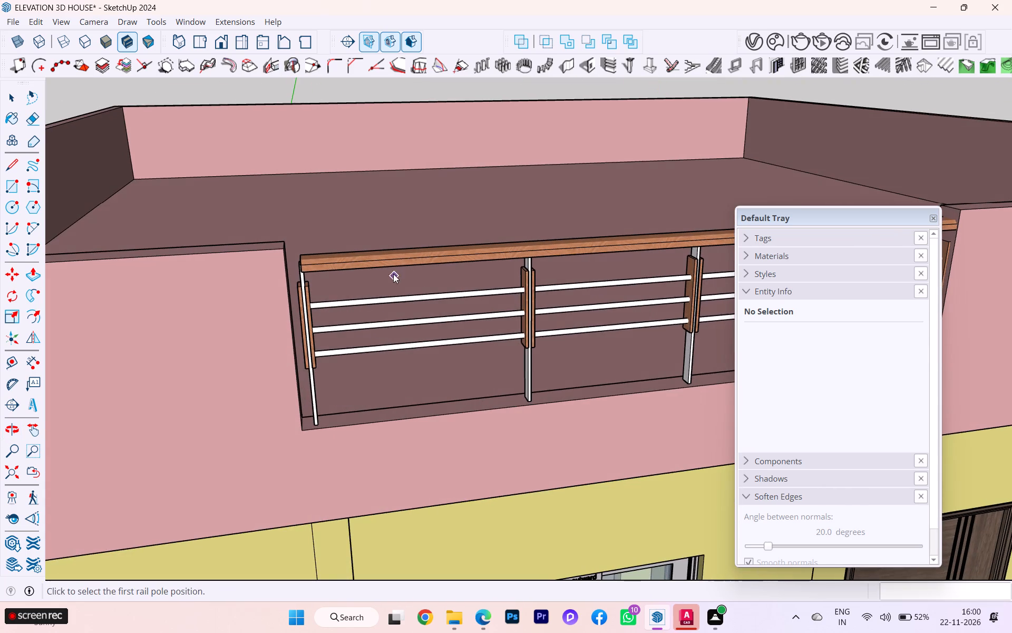
pyautogui.scroll(-2, 194, 248)
pyautogui.scroll(2, 182, 253)
pyautogui.scroll(-1, 179, 254)
pyautogui.scroll(-2, 197, 294)
pyautogui.scroll(1, 179, 307)
pyautogui.scroll(-2, 110, 328)
pyautogui.scroll(1, 110, 328)
pyautogui.scroll(-10, 109, 328)
pyautogui.scroll(2, 104, 327)
pyautogui.scroll(-1, 103, 327)
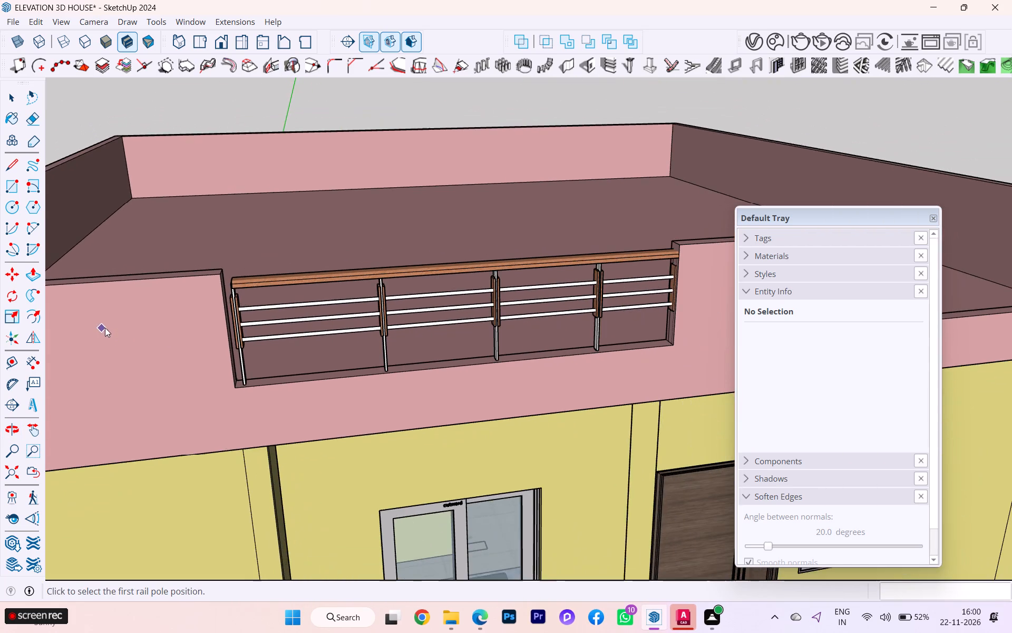
pyautogui.scroll(3, 655, 232)
pyautogui.scroll(-1, 677, 229)
pyautogui.scroll(2, 678, 229)
pyautogui.scroll(-5, 703, 256)
pyautogui.scroll(1, 822, 209)
pyautogui.scroll(-2, 822, 209)
pyautogui.scroll(2, 808, 215)
pyautogui.scroll(-3, 808, 215)
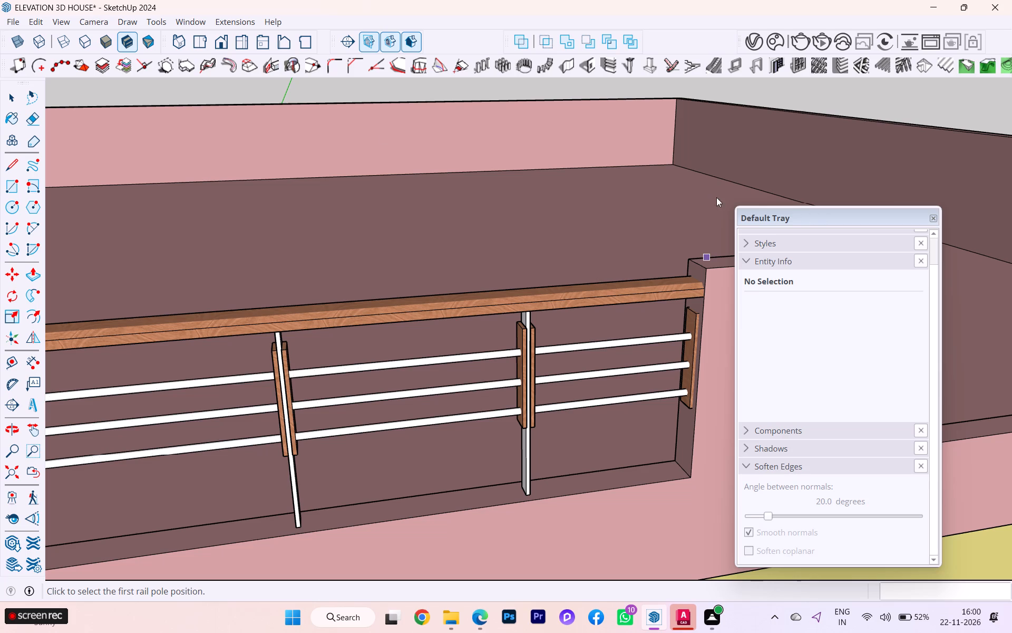
# Delete the new railing from the lowered parapet section.
pyautogui.click(6, 100)
pyautogui.scroll(-2, 444, 165)
pyautogui.scroll(1, 528, 175)
pyautogui.scroll(-3, 534, 175)
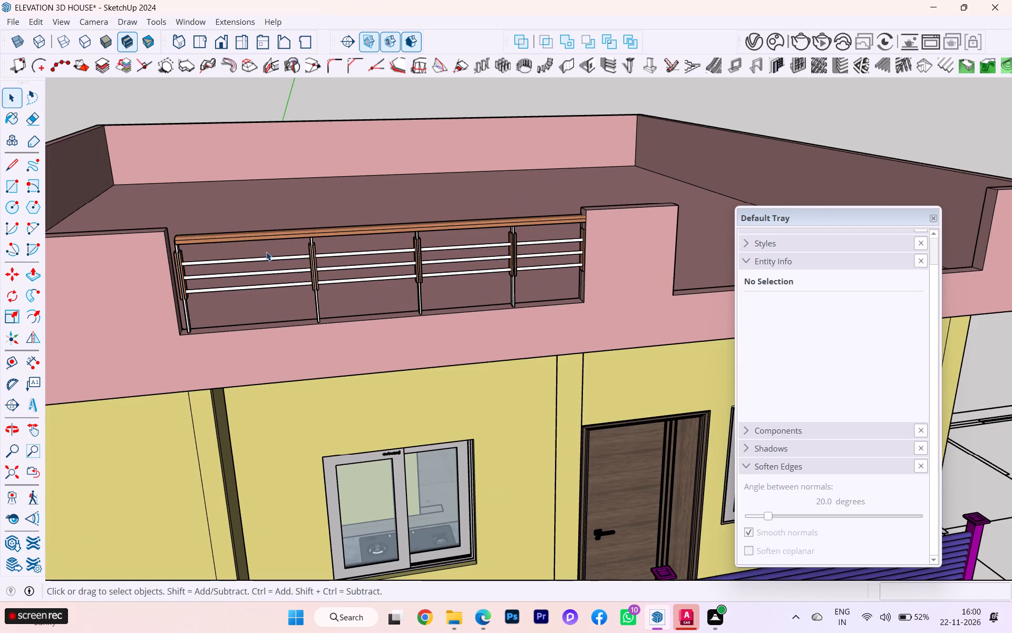
pyautogui.click(230, 241)
pyautogui.scroll(2, 336, 250)
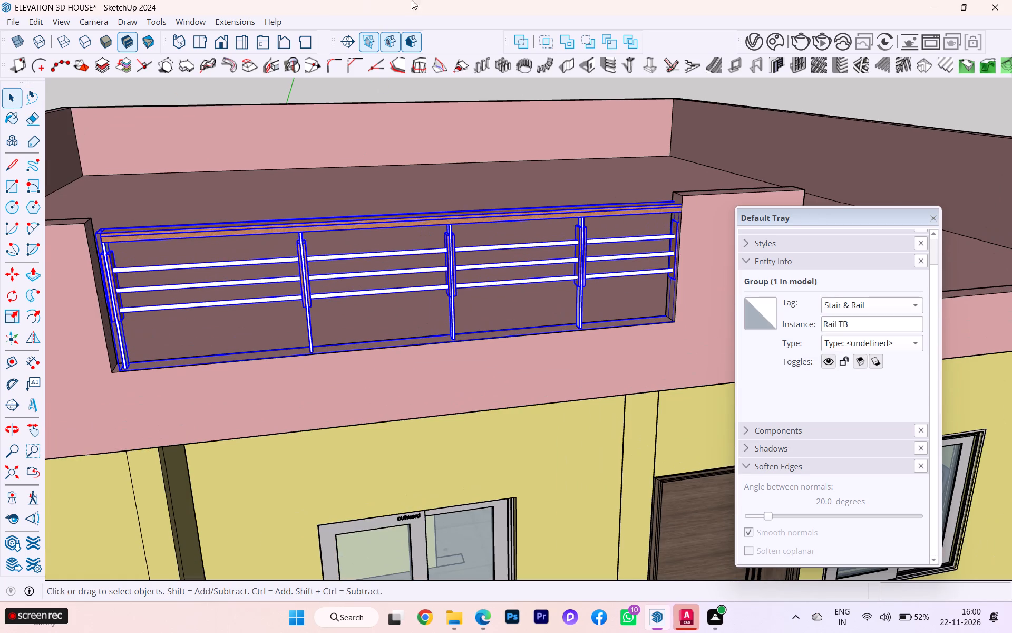
pyautogui.press('Delete')
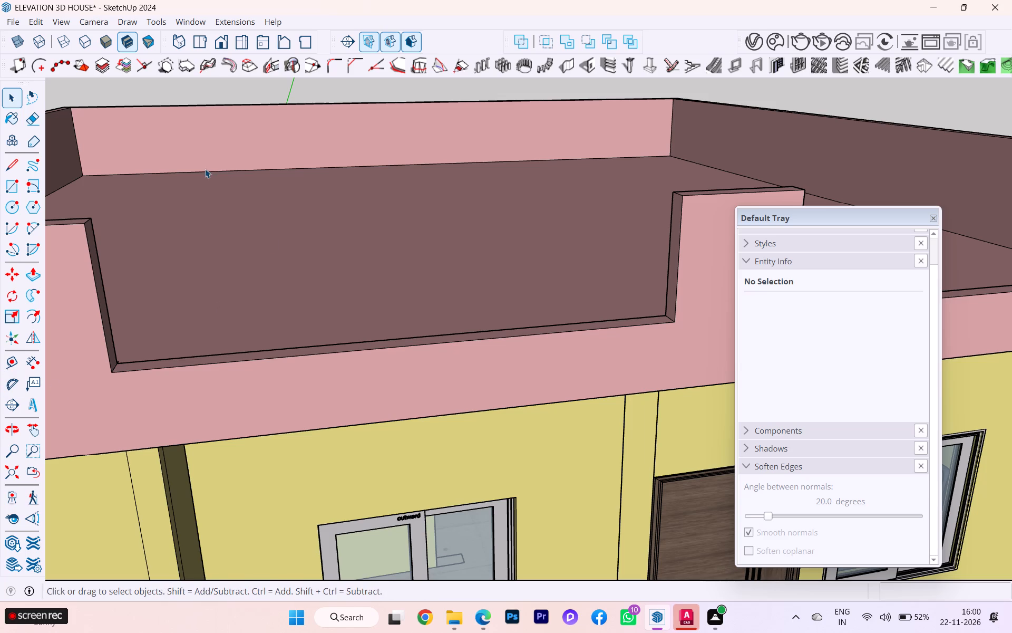
# Open the parapet for editing and delete the short stray edge at the inner corner beside the wide raised end section.
pyautogui.scroll(-4, 415, 288)
pyautogui.scroll(1, 424, 291)
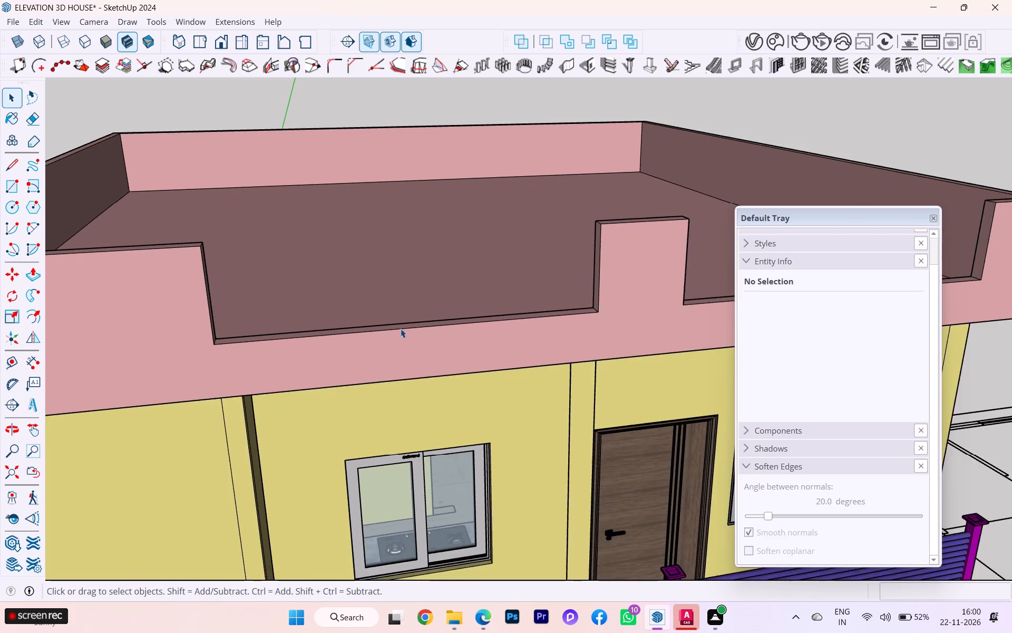
pyautogui.moveTo(373, 344); pyautogui.dragTo(159, 352, button='middle')
pyautogui.scroll(1, 238, 276)
pyautogui.scroll(-2, 239, 274)
pyautogui.scroll(1, 239, 274)
pyautogui.scroll(-2, 240, 274)
pyautogui.scroll(1, 240, 273)
pyautogui.scroll(-1, 198, 274)
pyautogui.moveTo(233, 282); pyautogui.dragTo(242, 284, button='middle')
pyautogui.scroll(1, 225, 280)
pyautogui.scroll(-1, 216, 279)
pyautogui.scroll(2, 215, 279)
pyautogui.scroll(-2, 212, 279)
pyautogui.scroll(1, 212, 279)
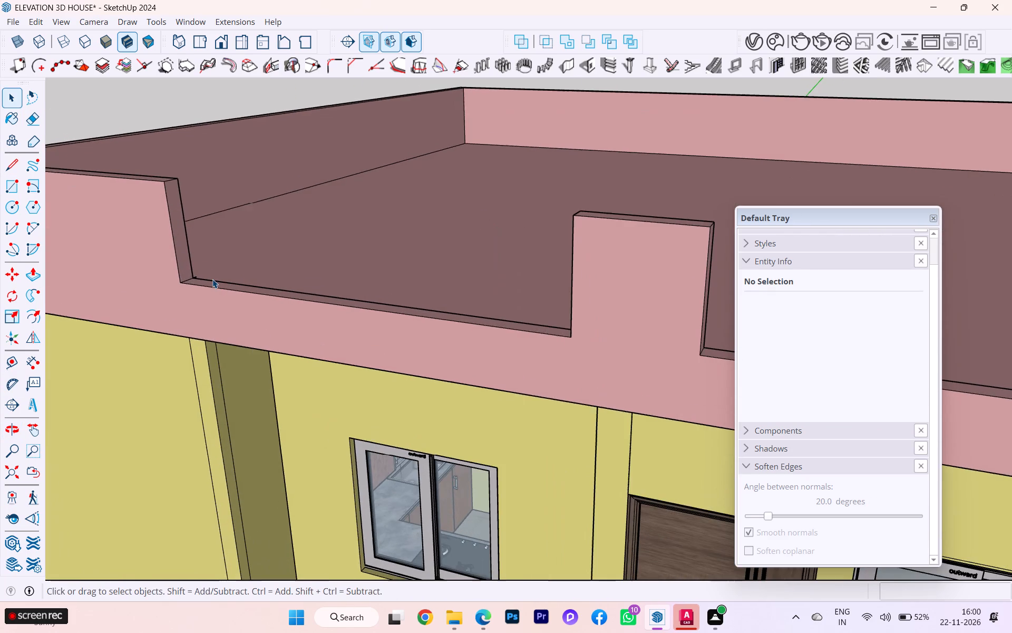
pyautogui.moveTo(212, 286); pyautogui.dragTo(166, 407, button='middle')
pyautogui.scroll(4, 262, 159)
pyautogui.scroll(5, 184, 278)
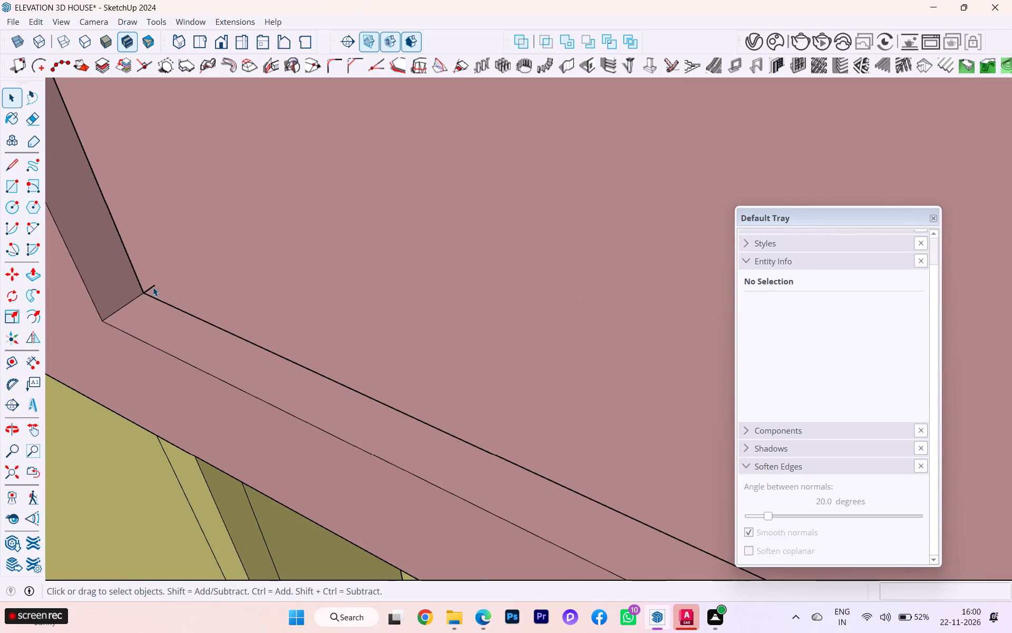
pyautogui.doubleClick(152, 284)
pyautogui.click(149, 291)
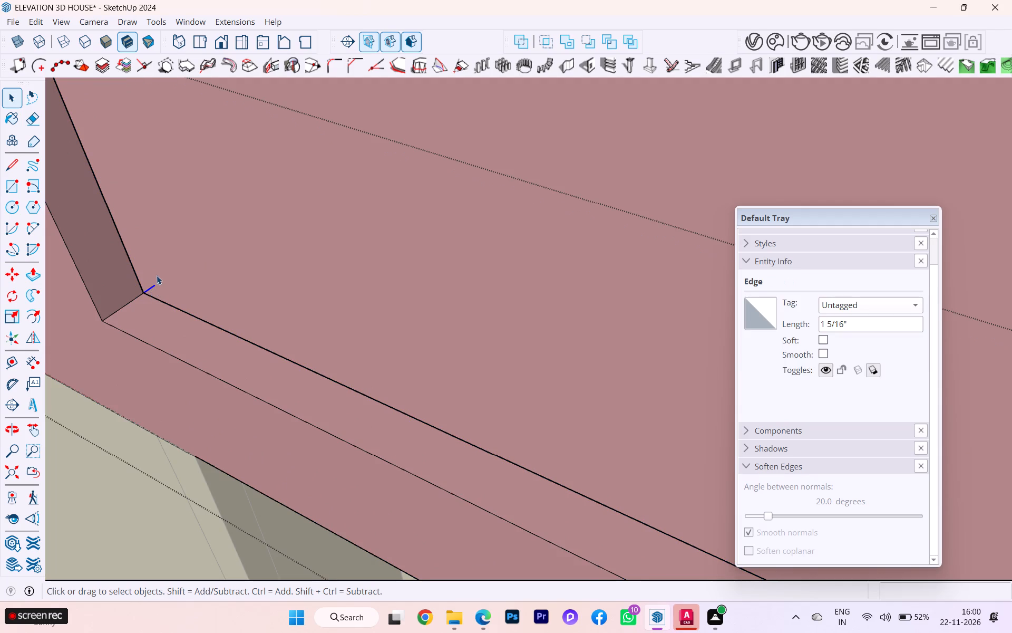
pyautogui.press('Delete')
pyautogui.scroll(-4, 1, 436)
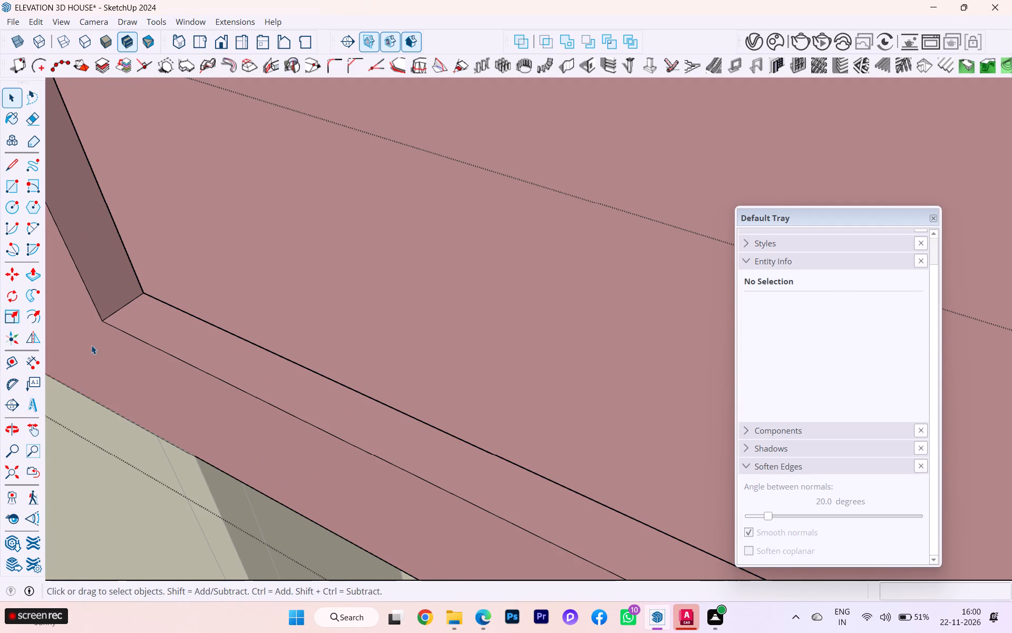
# Start a MajRail Type B rail, 24" high with 2" run offset, and set its first pole mid-thickness against the wide raised end section.
pyautogui.scroll(-6, 149, 334)
pyautogui.scroll(1, 354, 224)
pyautogui.scroll(-2, 354, 224)
pyautogui.scroll(1, 357, 225)
pyautogui.scroll(-1, 357, 226)
pyautogui.moveTo(288, 267); pyautogui.dragTo(374, 240, button='middle')
pyautogui.scroll(-3, 0, 241)
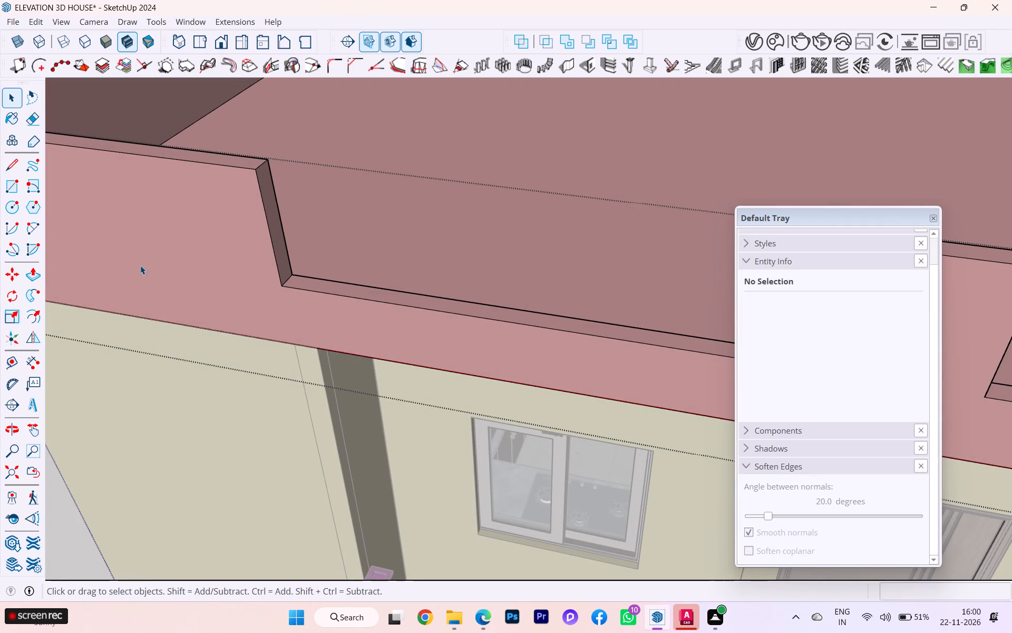
pyautogui.scroll(3, 160, 296)
pyautogui.scroll(-3, 51, 350)
pyautogui.moveTo(42, 343); pyautogui.dragTo(0, 342, button='middle')
pyautogui.scroll(-2, 201, 283)
pyautogui.scroll(1, 219, 283)
pyautogui.scroll(-1, 220, 283)
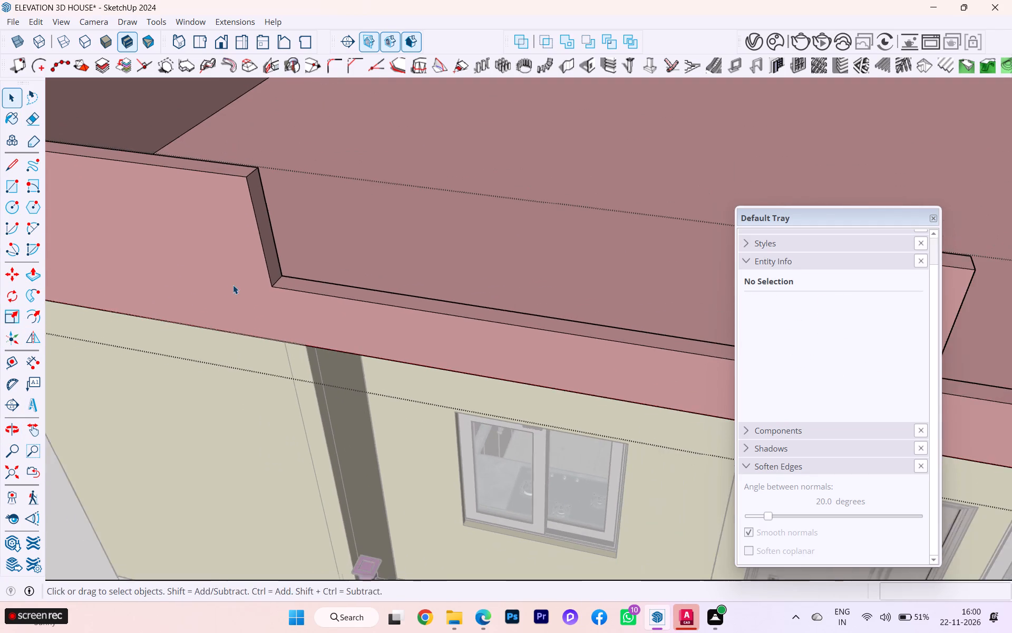
pyautogui.moveTo(233, 285); pyautogui.dragTo(102, 294, button='middle')
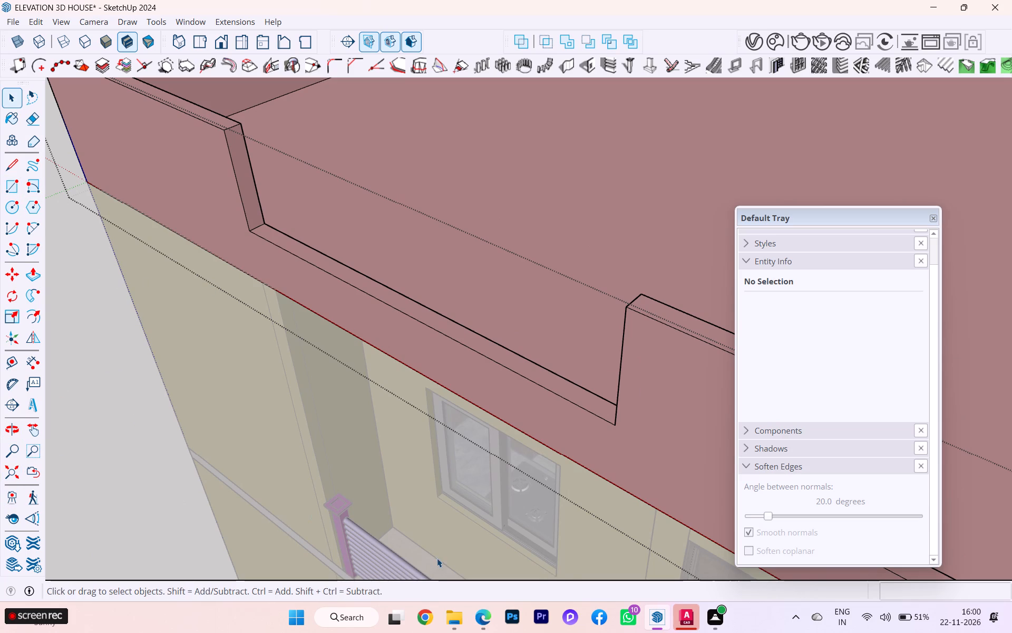
pyautogui.click(188, 19)
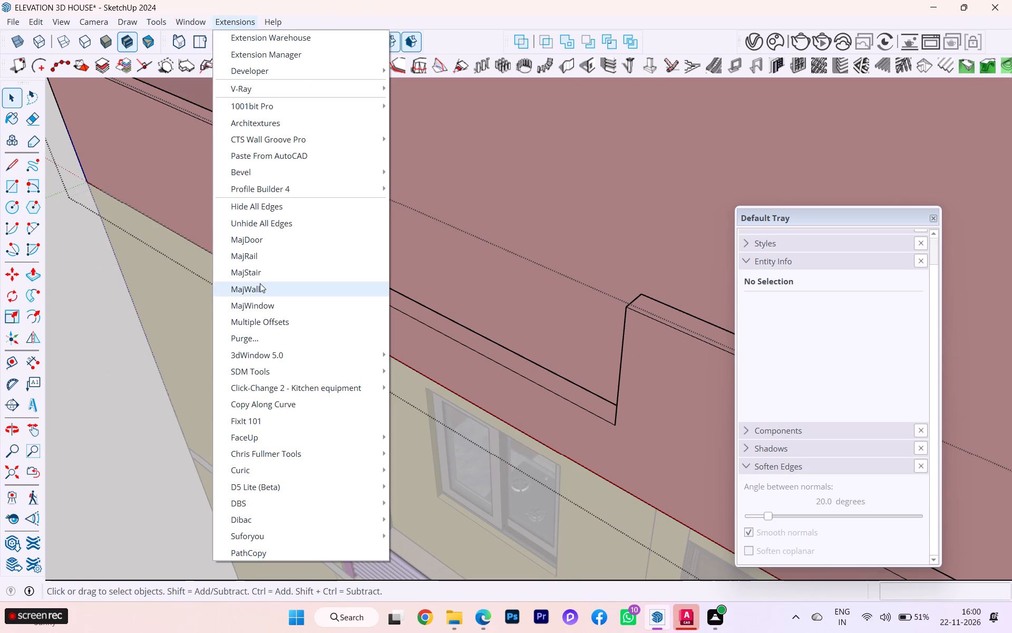
pyautogui.click(267, 253)
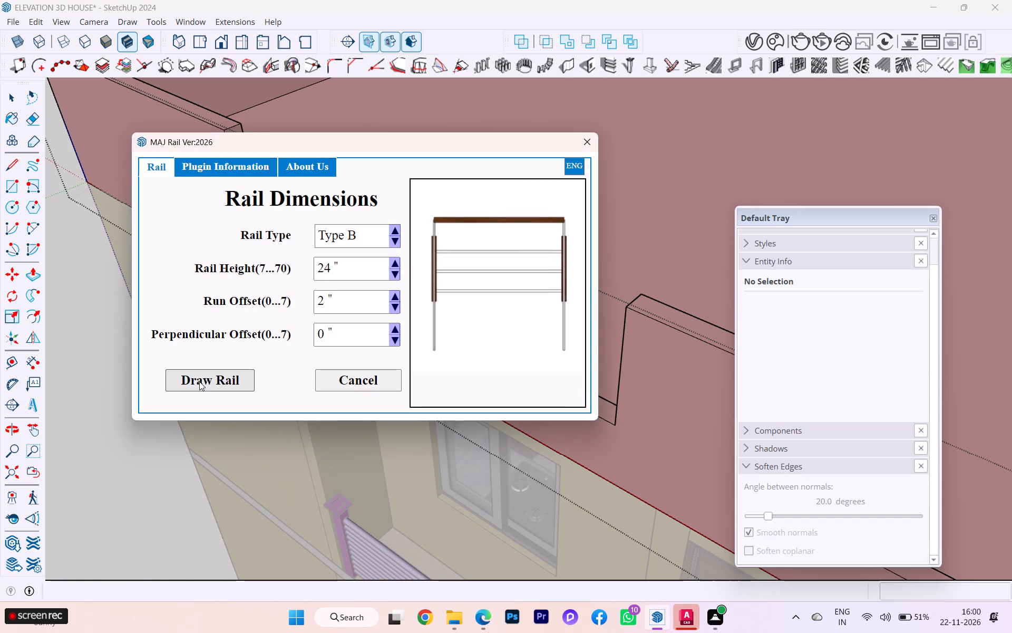
pyautogui.click(199, 381)
pyautogui.scroll(1, 368, 389)
pyautogui.moveTo(354, 358); pyautogui.dragTo(533, 373, button='middle')
pyautogui.scroll(2, 414, 312)
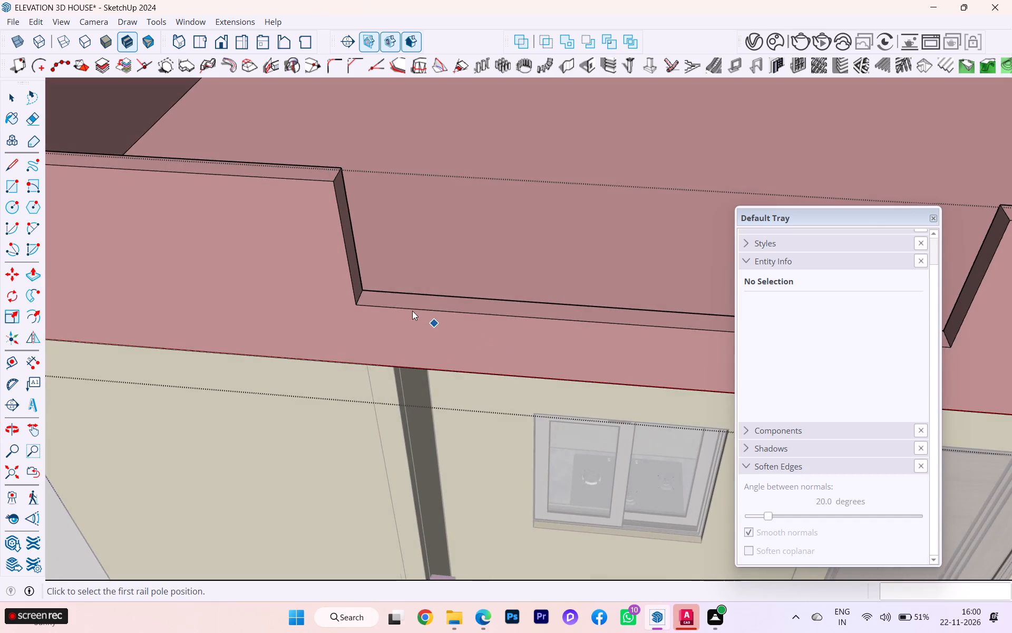
pyautogui.scroll(6, 412, 311)
pyautogui.scroll(2, 343, 287)
pyautogui.click(320, 294)
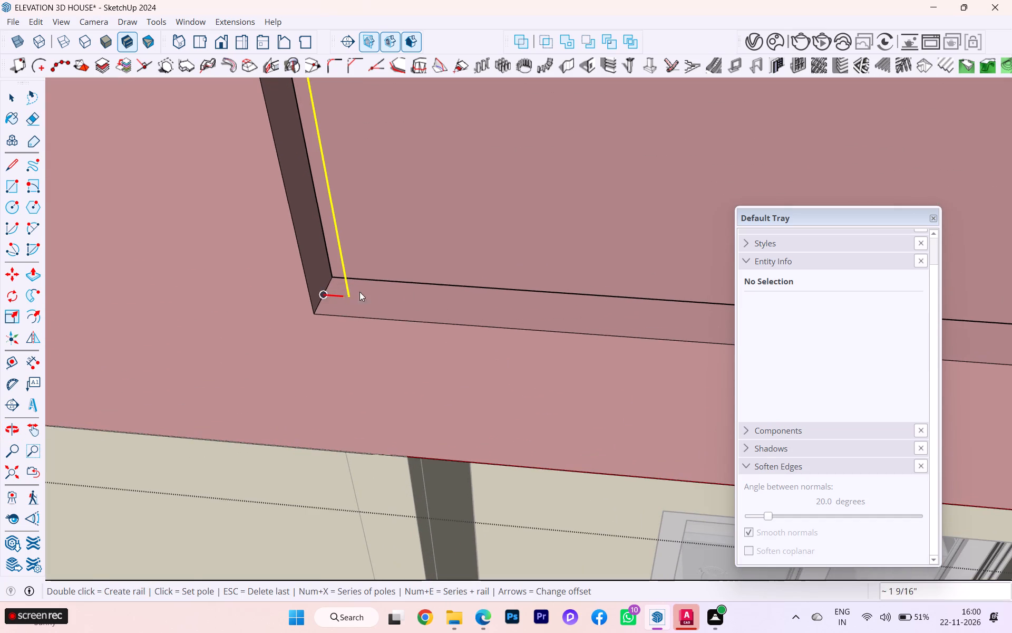
# Set the next three railing poles mid-thickness along the lowered parapet section, spaced about 1' 5" to 1' 7" apart.
pyautogui.scroll(-4, 439, 298)
pyautogui.scroll(1, 404, 301)
pyautogui.scroll(-1, 403, 301)
pyautogui.scroll(-1, 342, 293)
pyautogui.scroll(2, 342, 293)
pyautogui.scroll(-1, 340, 293)
pyautogui.scroll(2, 338, 294)
pyautogui.scroll(-4, 337, 294)
pyautogui.scroll(5, 306, 294)
pyautogui.scroll(-1, 306, 294)
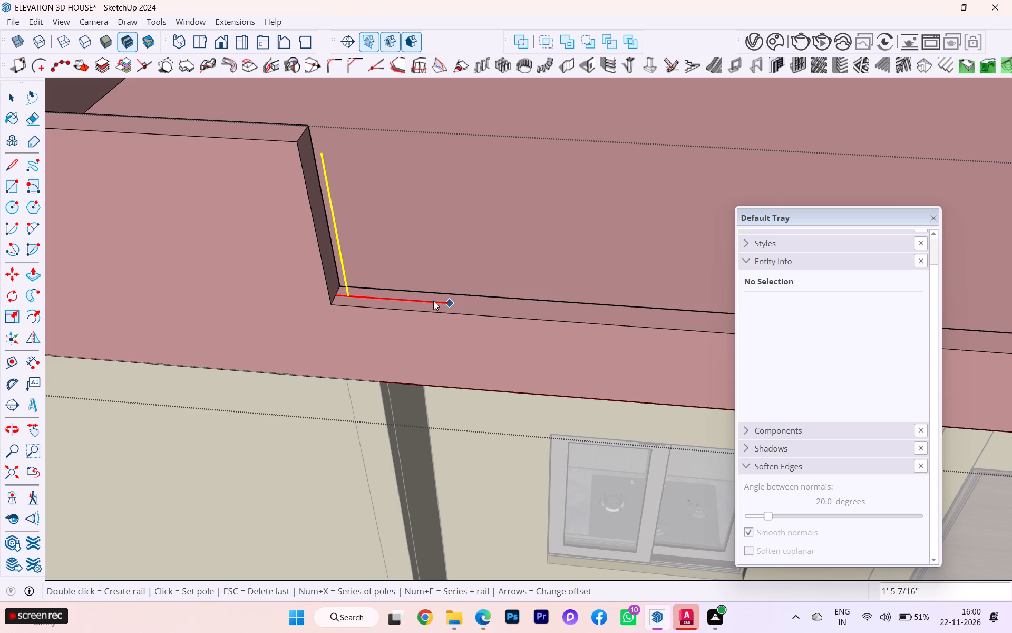
pyautogui.click(447, 300)
pyautogui.scroll(-8, 406, 298)
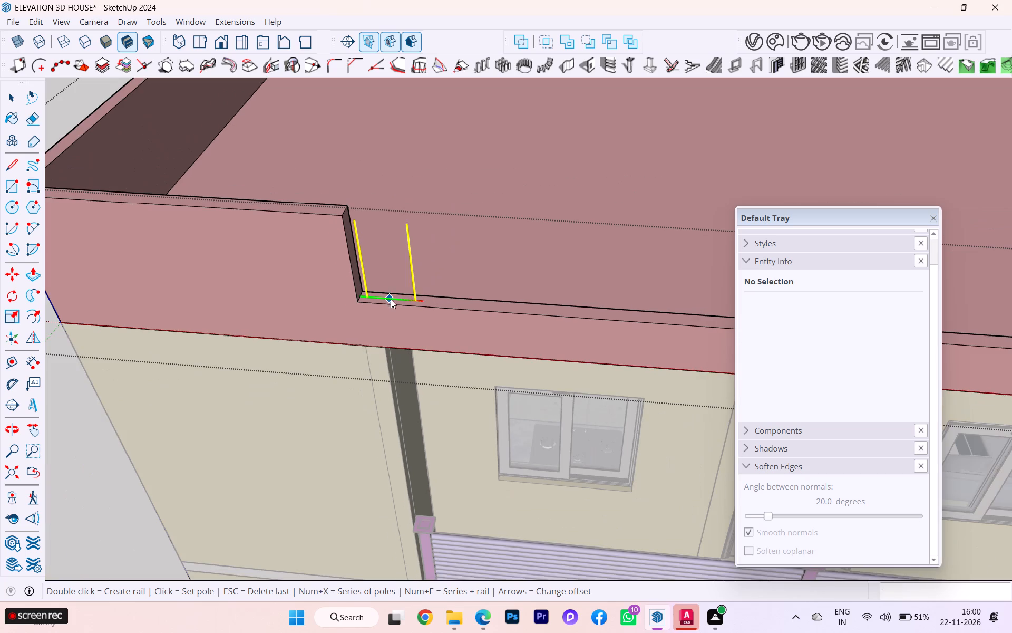
pyautogui.scroll(2, 500, 307)
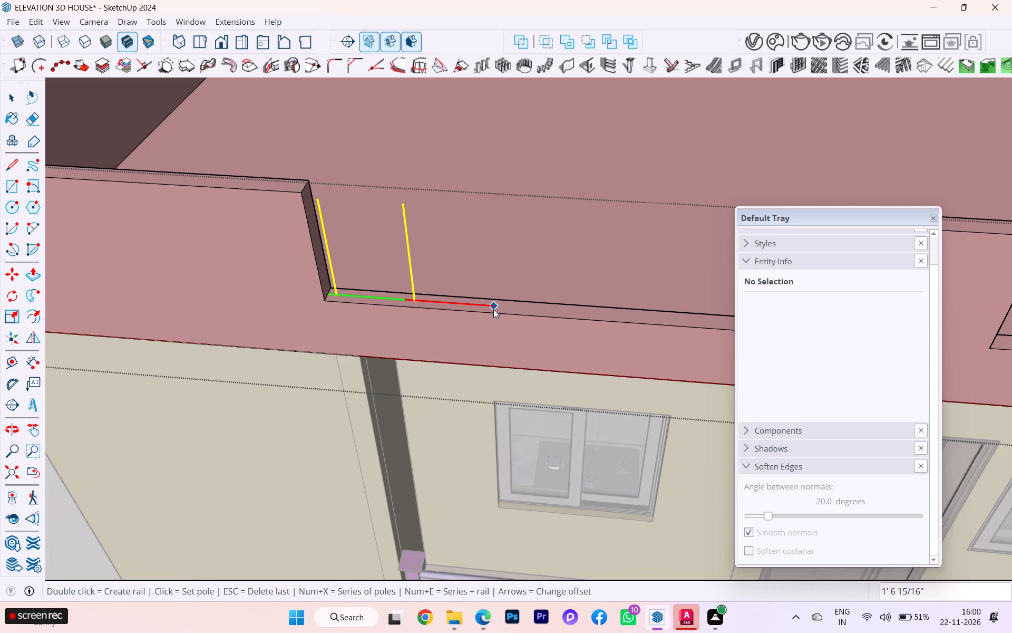
pyautogui.click(493, 309)
pyautogui.scroll(-3, 536, 312)
pyautogui.scroll(-4, 465, 309)
pyautogui.scroll(5, 577, 308)
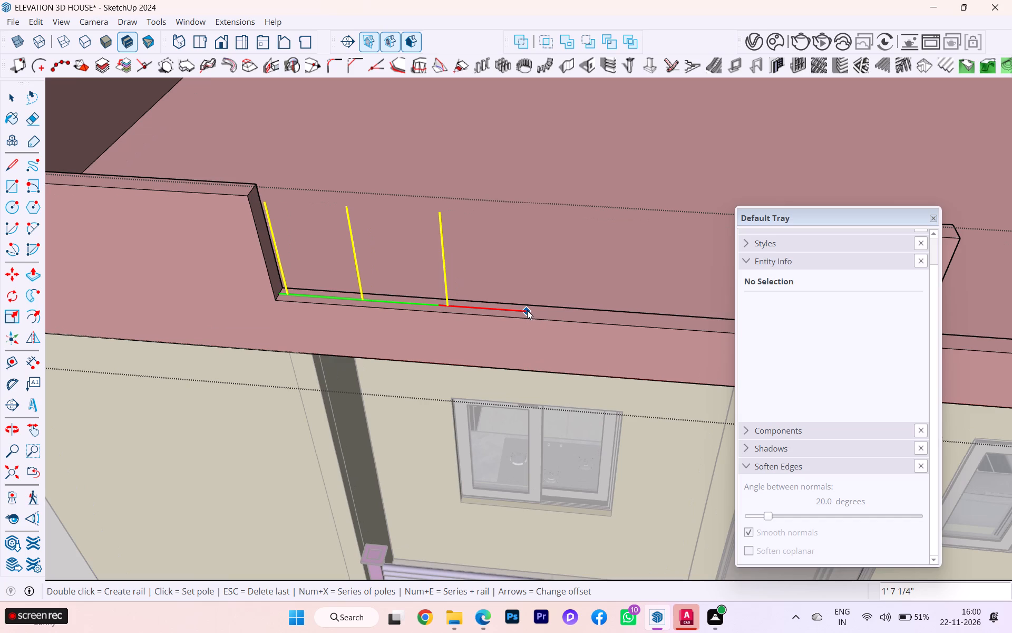
pyautogui.click(527, 310)
# Set two more poles along the lowered section, place the last one against the narrow raised section, and create the railing.
pyautogui.scroll(-3, 602, 318)
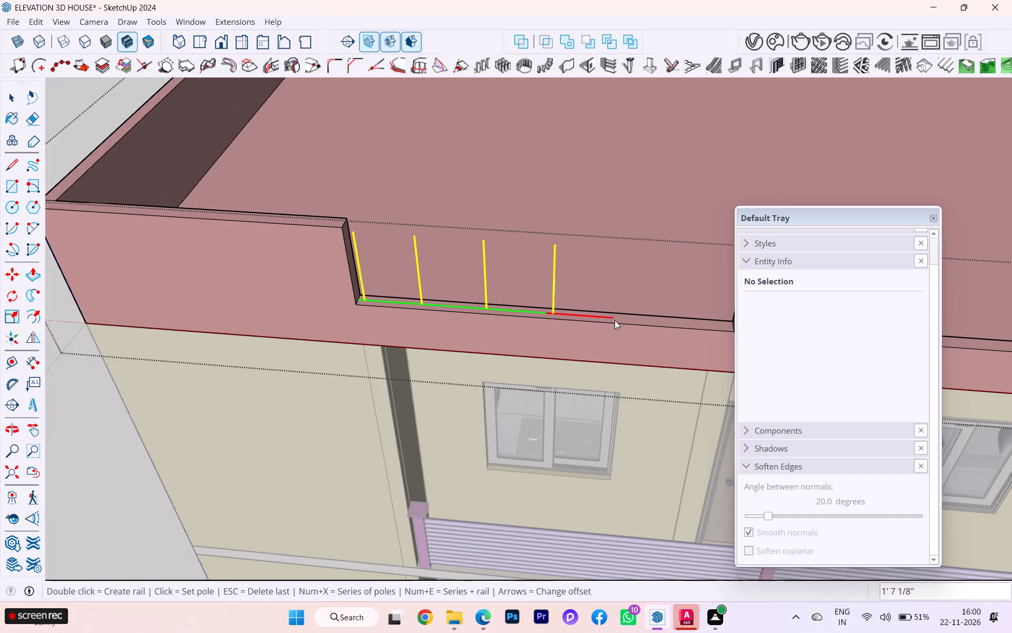
pyautogui.scroll(-3, 631, 321)
pyautogui.scroll(5, 614, 322)
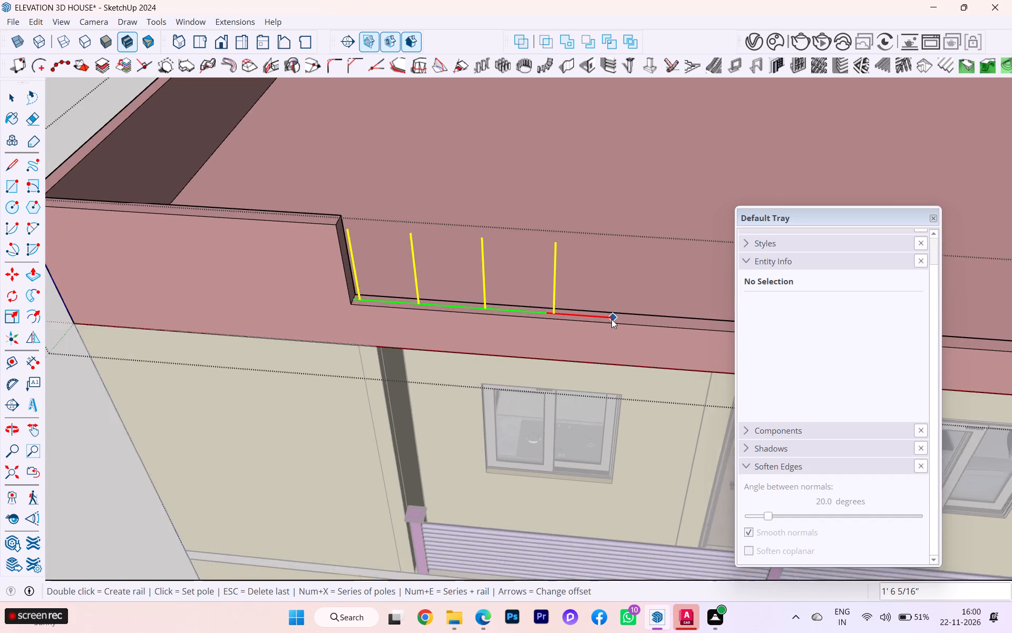
pyautogui.scroll(2, 611, 319)
pyautogui.click(617, 318)
pyautogui.scroll(-3, 529, 315)
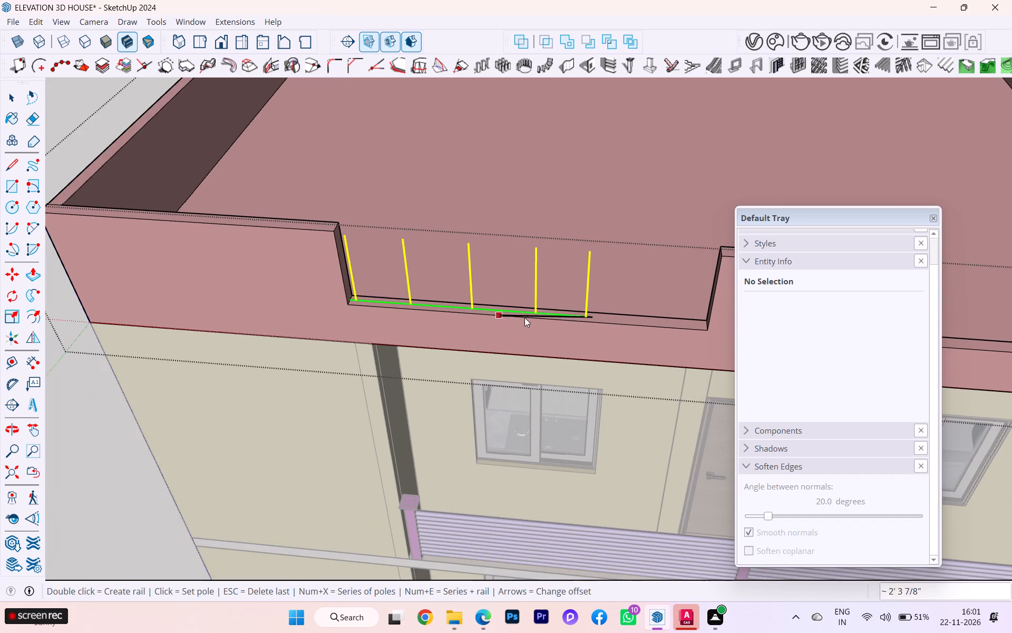
pyautogui.scroll(2, 643, 318)
pyautogui.click(648, 323)
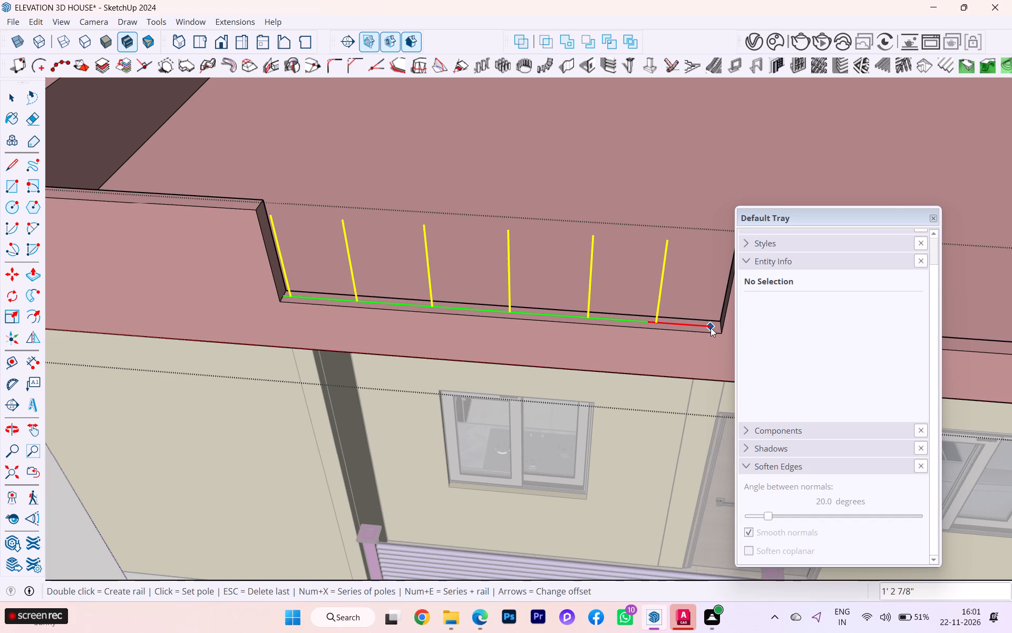
pyautogui.doubleClick(711, 328)
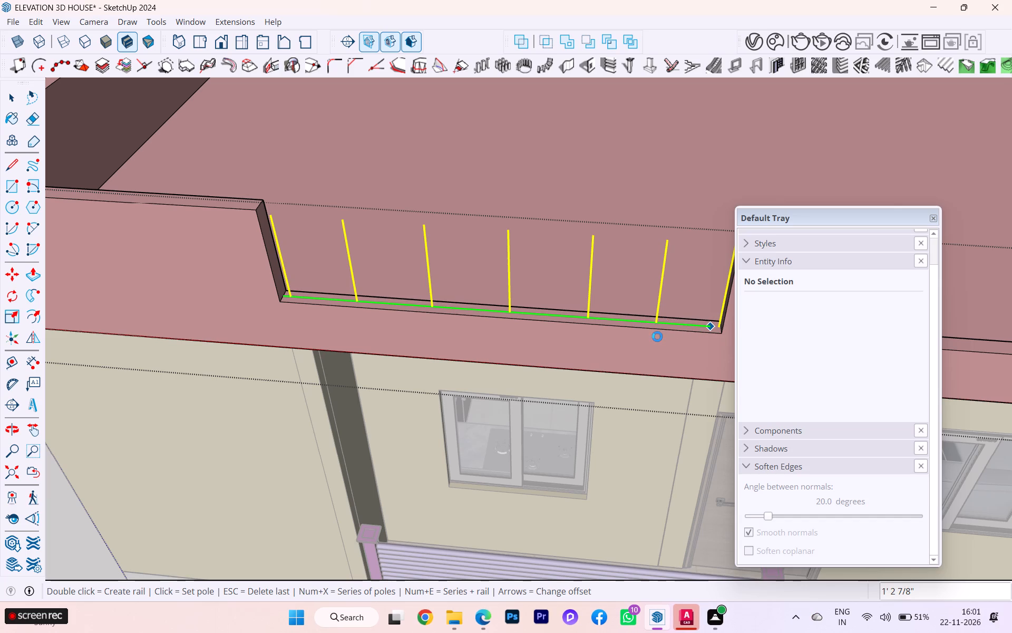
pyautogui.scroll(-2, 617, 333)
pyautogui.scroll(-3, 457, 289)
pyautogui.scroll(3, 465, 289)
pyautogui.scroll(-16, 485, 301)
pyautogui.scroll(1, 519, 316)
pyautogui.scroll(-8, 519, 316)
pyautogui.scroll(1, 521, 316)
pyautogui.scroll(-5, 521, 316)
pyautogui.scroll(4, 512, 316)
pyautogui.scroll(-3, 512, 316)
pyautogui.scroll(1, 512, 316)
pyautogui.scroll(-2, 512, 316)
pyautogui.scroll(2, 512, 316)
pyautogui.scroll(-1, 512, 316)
# Examine the new parapet railing from the front of the house, and leave the rail tool and the parapet group.
pyautogui.scroll(-1, 537, 237)
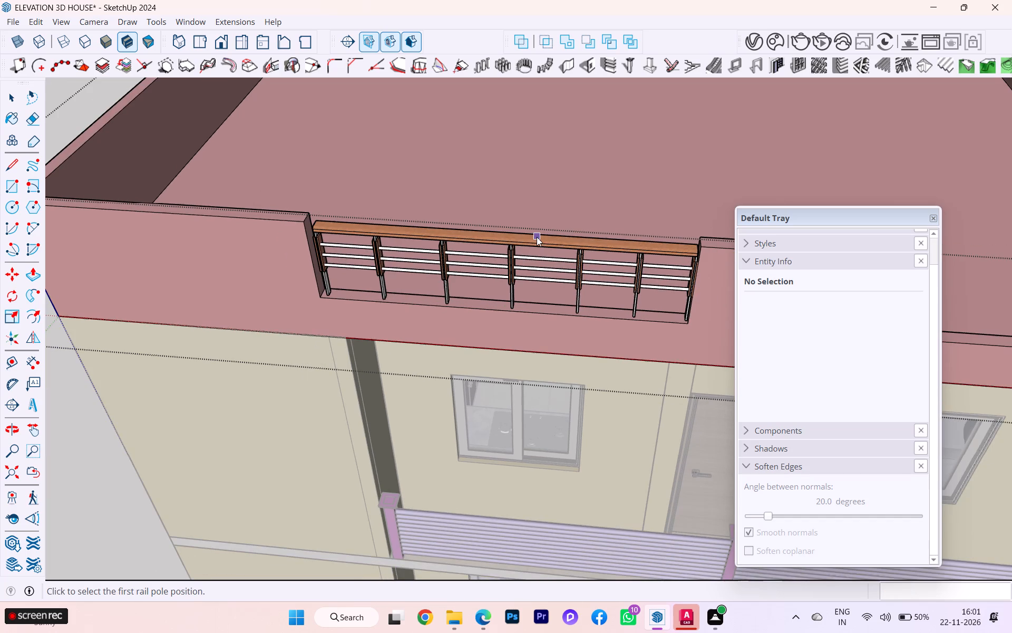
pyautogui.scroll(3, 502, 268)
pyautogui.scroll(-1, 452, 234)
pyautogui.moveTo(444, 229); pyautogui.dragTo(442, 177, button='middle')
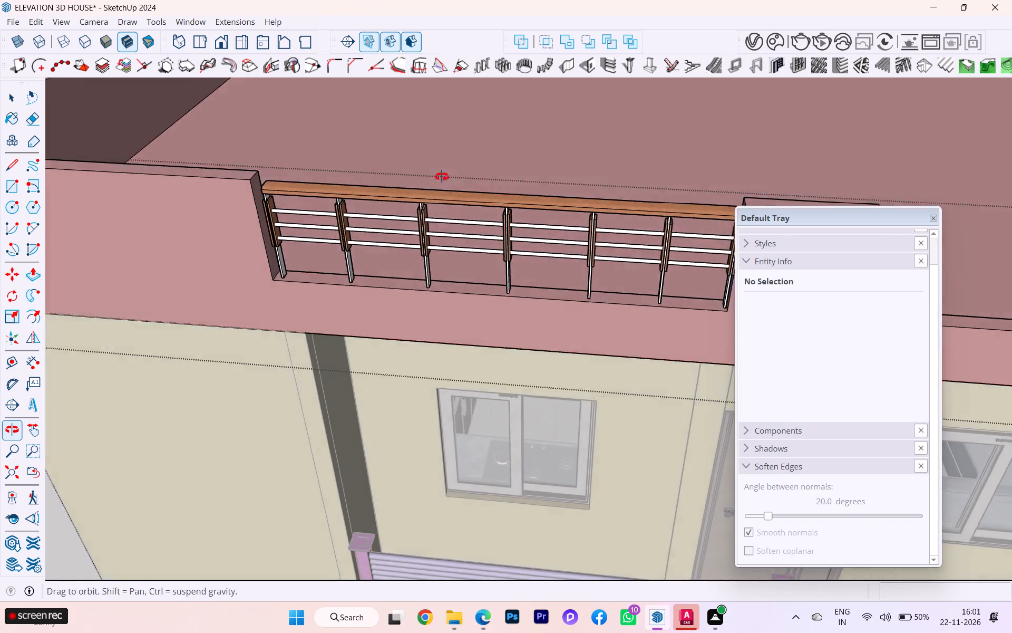
pyautogui.moveTo(442, 177); pyautogui.dragTo(447, 127, button='middle')
pyautogui.scroll(-1, 374, 170)
pyautogui.scroll(1, 364, 172)
pyautogui.scroll(-4, 364, 173)
pyautogui.scroll(1, 351, 171)
pyautogui.scroll(-3, 351, 171)
pyautogui.moveTo(421, 172); pyautogui.dragTo(473, 155, button='middle')
pyautogui.scroll(4, 413, 185)
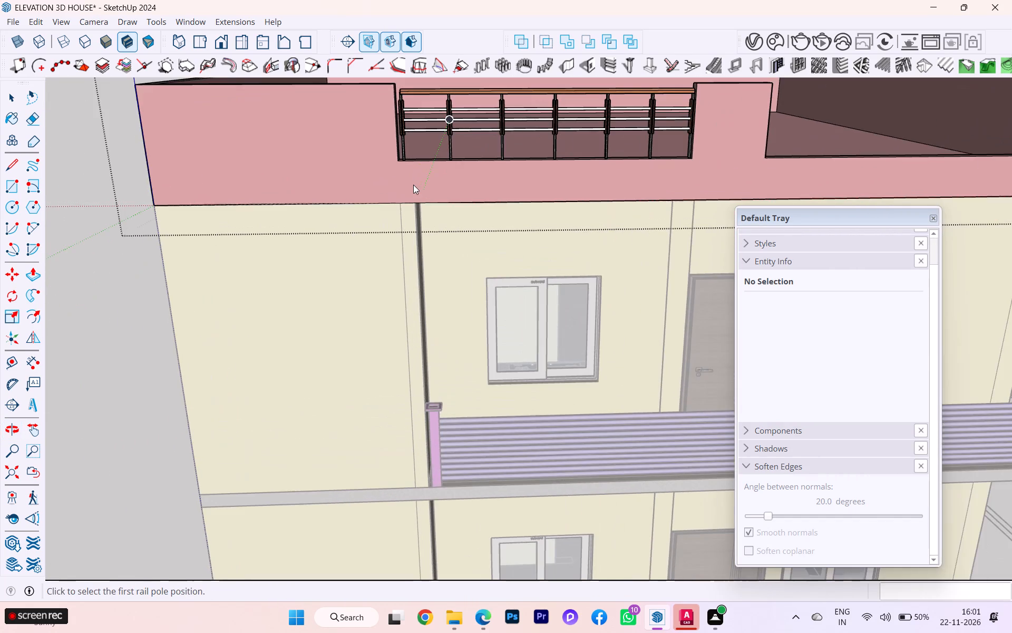
pyautogui.scroll(-3, 408, 187)
pyautogui.scroll(-3, 203, 189)
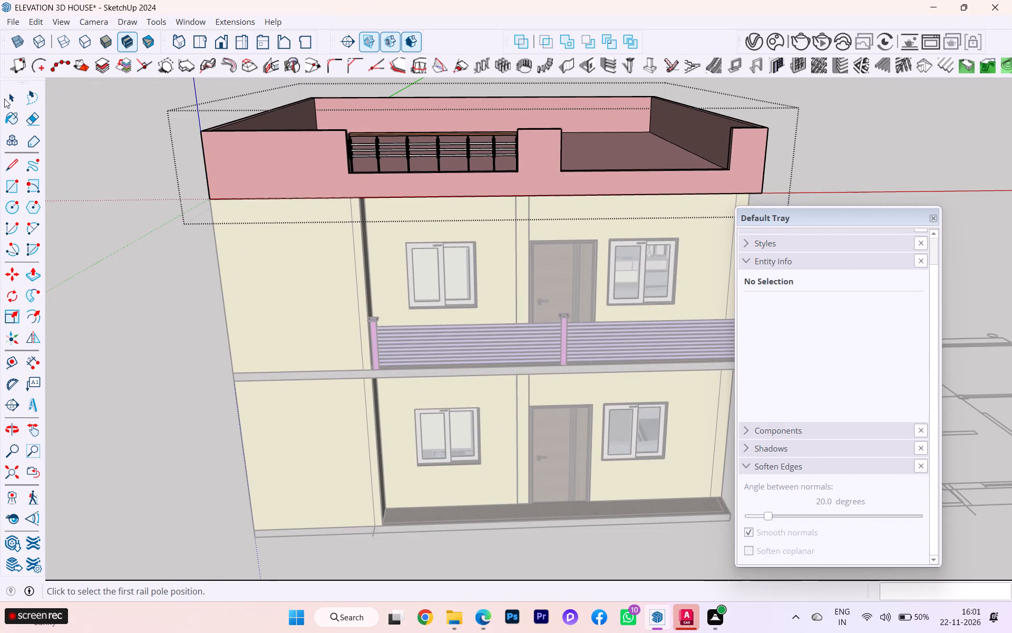
pyautogui.click(12, 100)
pyautogui.click(125, 140)
# Examine closely how both ends of the new railing meet the raised parapet sections.
pyautogui.scroll(1, 564, 176)
pyautogui.scroll(-1, 563, 176)
pyautogui.scroll(6, 562, 175)
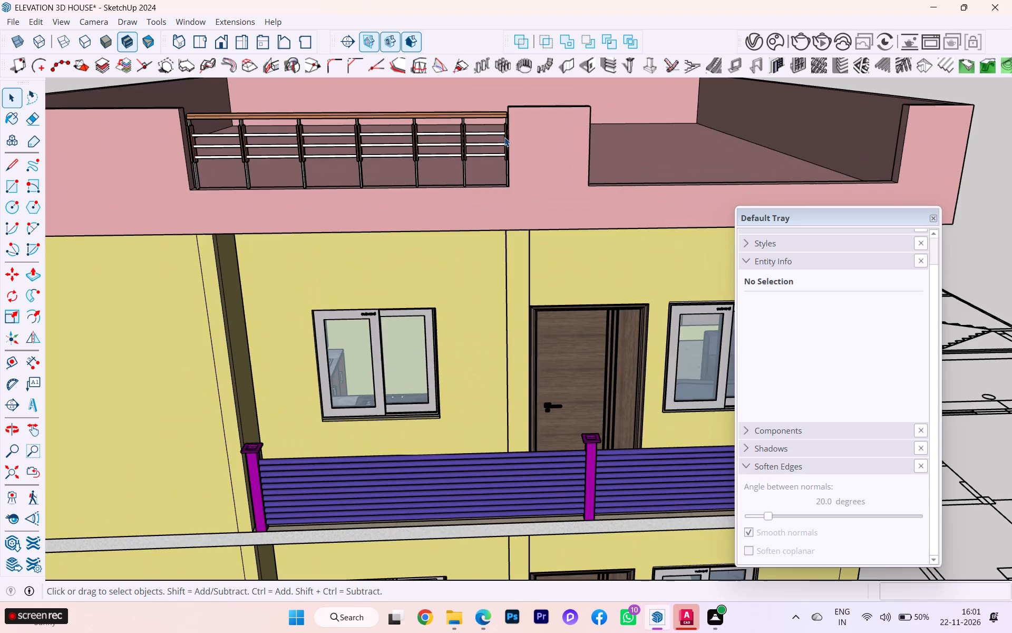
pyautogui.scroll(-1, 508, 136)
pyautogui.moveTo(508, 136); pyautogui.dragTo(558, 147, button='middle')
pyautogui.scroll(1, 569, 138)
pyautogui.scroll(-1, 570, 138)
pyautogui.scroll(3, 572, 137)
pyautogui.scroll(-1, 576, 135)
pyautogui.scroll(3, 577, 135)
pyautogui.scroll(5, 648, 157)
pyautogui.scroll(-1, 668, 181)
pyautogui.scroll(4, 668, 180)
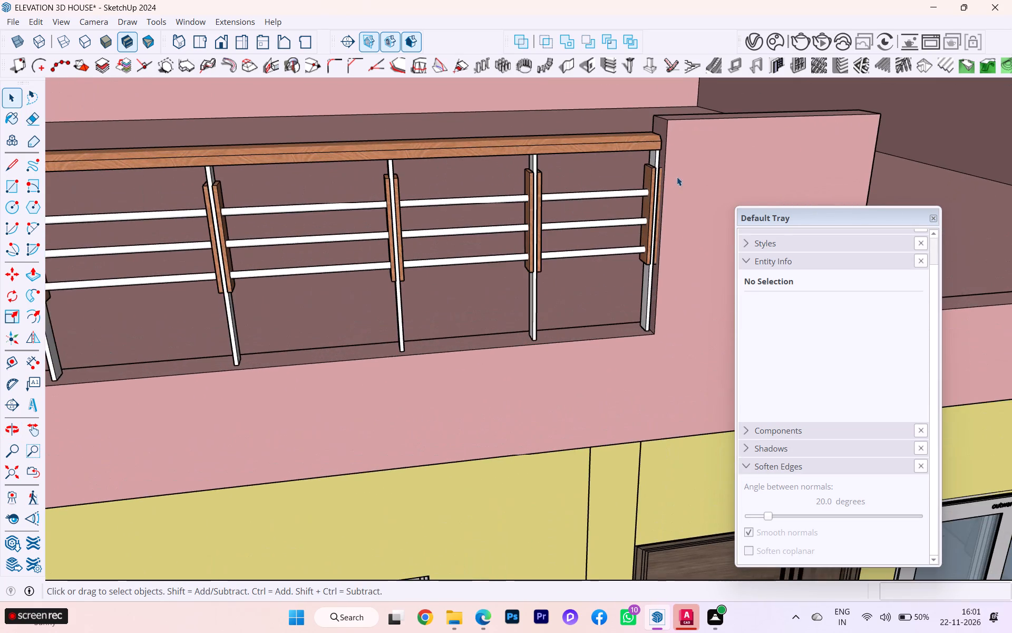
pyautogui.scroll(-1, 680, 168)
pyautogui.moveTo(658, 173); pyautogui.dragTo(477, 188, button='middle')
pyautogui.scroll(-2, 675, 170)
pyautogui.moveTo(314, 178); pyautogui.dragTo(474, 165, button='middle')
pyautogui.scroll(1, 474, 165)
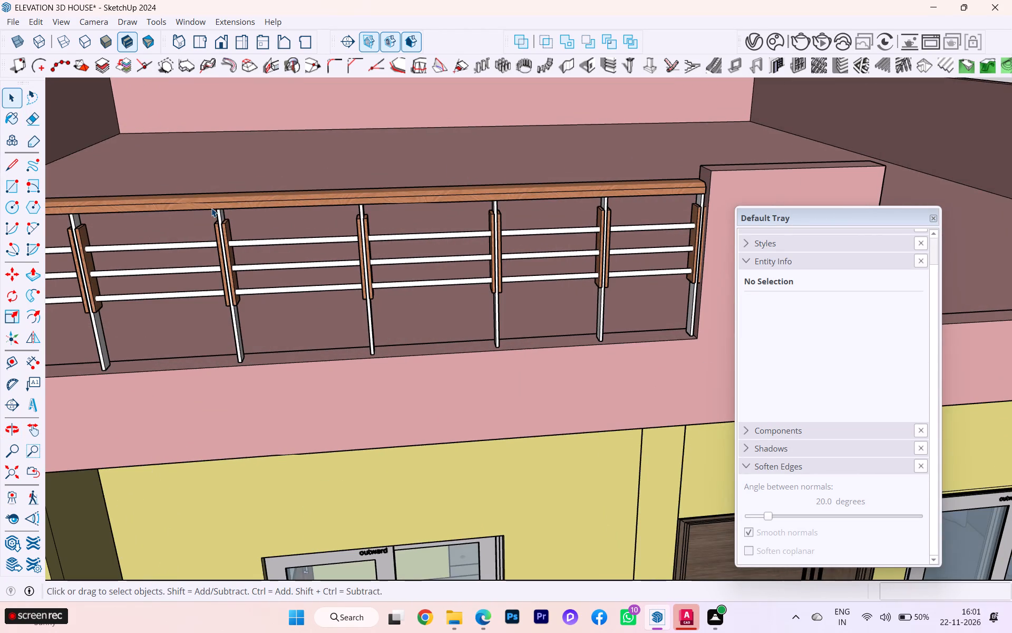
# Reopen the parapet group and scale the railing along the red axis by about 1.01, extending it toward the wide raised end section.
pyautogui.click(214, 207)
pyautogui.scroll(-3, 439, 203)
pyautogui.scroll(1, 485, 190)
pyautogui.scroll(-1, 486, 190)
pyautogui.doubleClick(332, 196)
pyautogui.click(293, 201)
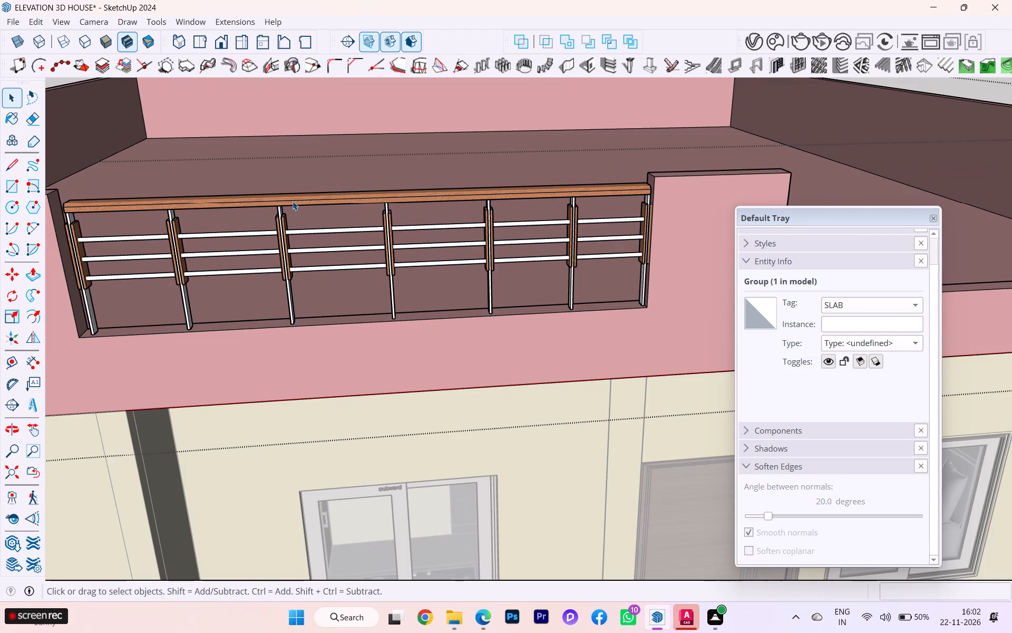
pyautogui.scroll(-5, 451, 206)
pyautogui.scroll(1, 442, 213)
pyautogui.moveTo(290, 222); pyautogui.dragTo(368, 224, button='middle')
pyautogui.scroll(-1, 290, 222)
pyautogui.scroll(6, 309, 250)
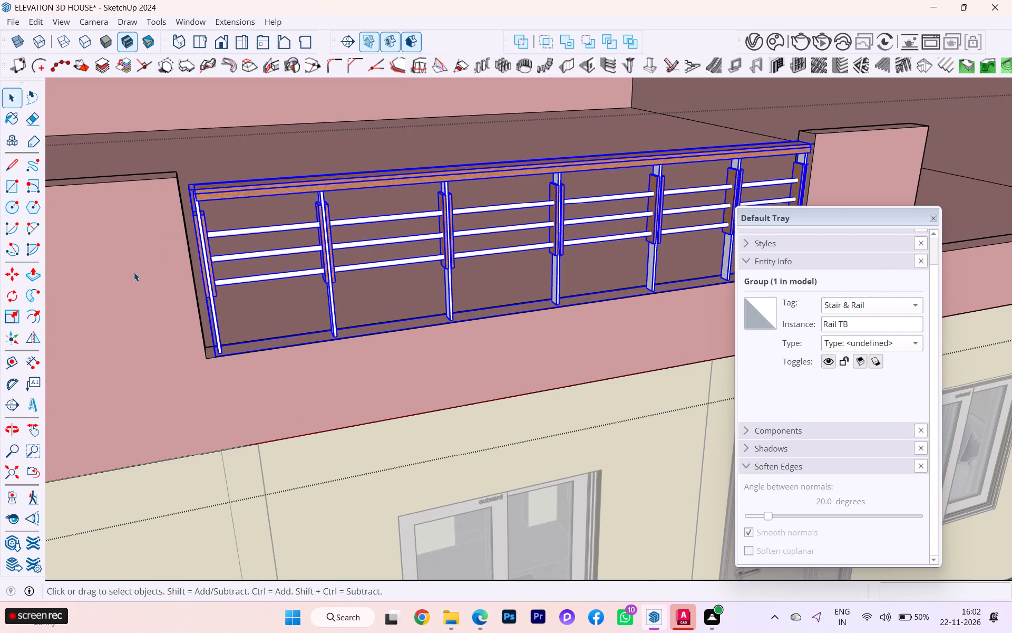
pyautogui.click(4, 319)
pyautogui.scroll(7, 254, 297)
pyautogui.scroll(-1, 195, 274)
pyautogui.scroll(7, 195, 274)
pyautogui.scroll(-1, 181, 247)
pyautogui.scroll(2, 182, 247)
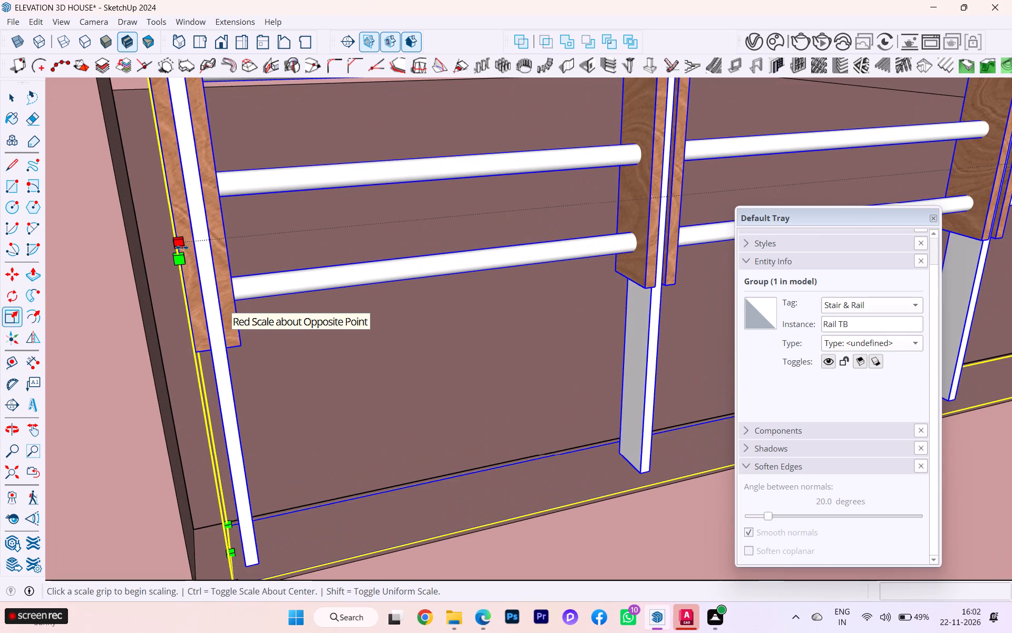
pyautogui.scroll(-2, 182, 246)
pyautogui.scroll(1, 208, 253)
pyautogui.moveTo(218, 257); pyautogui.dragTo(306, 277, button='middle')
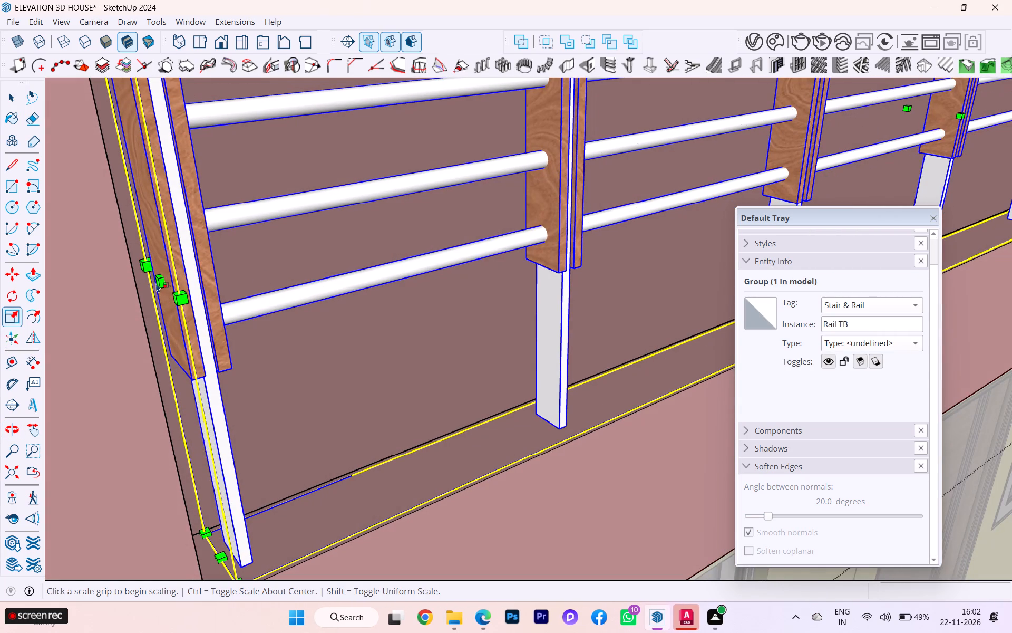
pyautogui.click(169, 282)
pyautogui.click(140, 282)
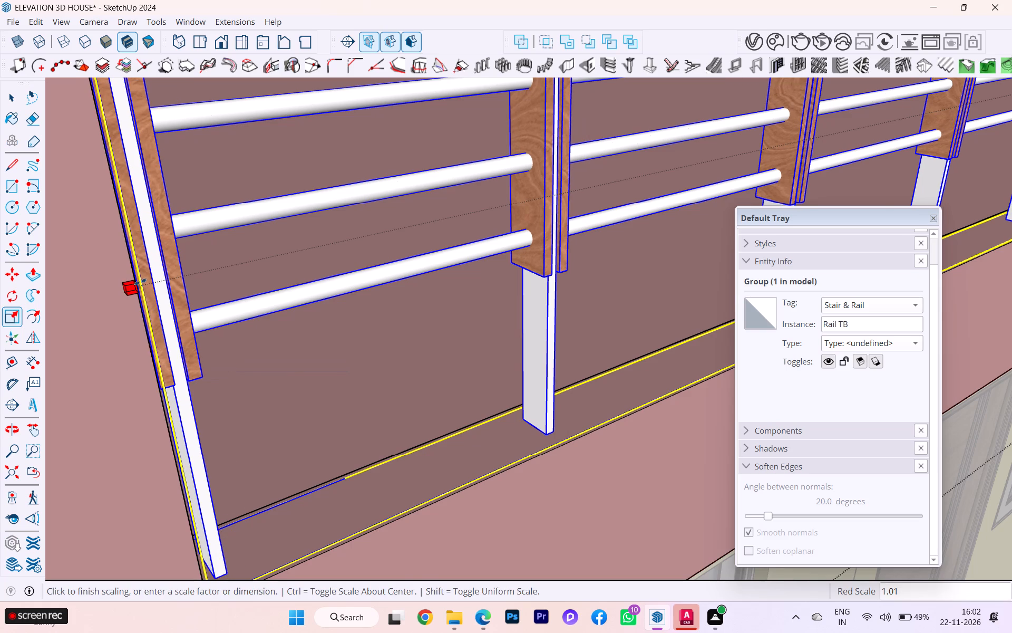
# Examine the stretched railing's fit, including its opposite end at the narrow raised section, and close the parapet group.
pyautogui.scroll(-3, 218, 223)
pyautogui.scroll(1, 236, 220)
pyautogui.scroll(-2, 339, 242)
pyautogui.scroll(2, 350, 245)
pyautogui.scroll(-1, 353, 246)
pyautogui.scroll(1, 357, 246)
pyautogui.scroll(-2, 387, 243)
pyautogui.scroll(2, 391, 243)
pyautogui.scroll(-5, 391, 243)
pyautogui.moveTo(417, 222); pyautogui.dragTo(336, 235, button='middle')
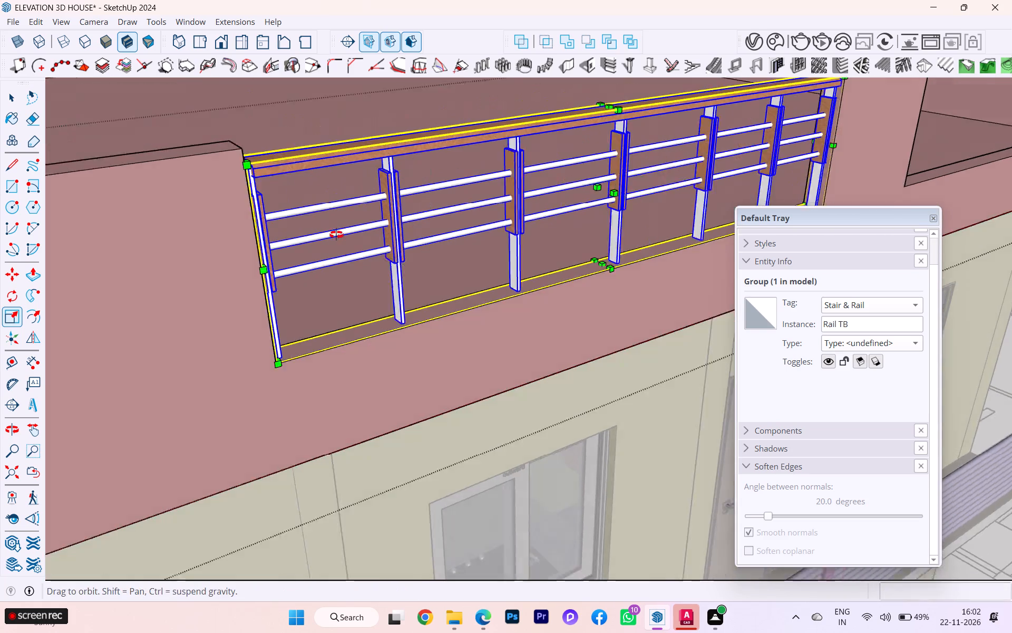
pyautogui.moveTo(336, 235); pyautogui.dragTo(229, 240, button='middle')
pyautogui.scroll(1, 462, 204)
pyautogui.scroll(-5, 468, 203)
pyautogui.scroll(-2, 671, 94)
pyautogui.scroll(4, 609, 132)
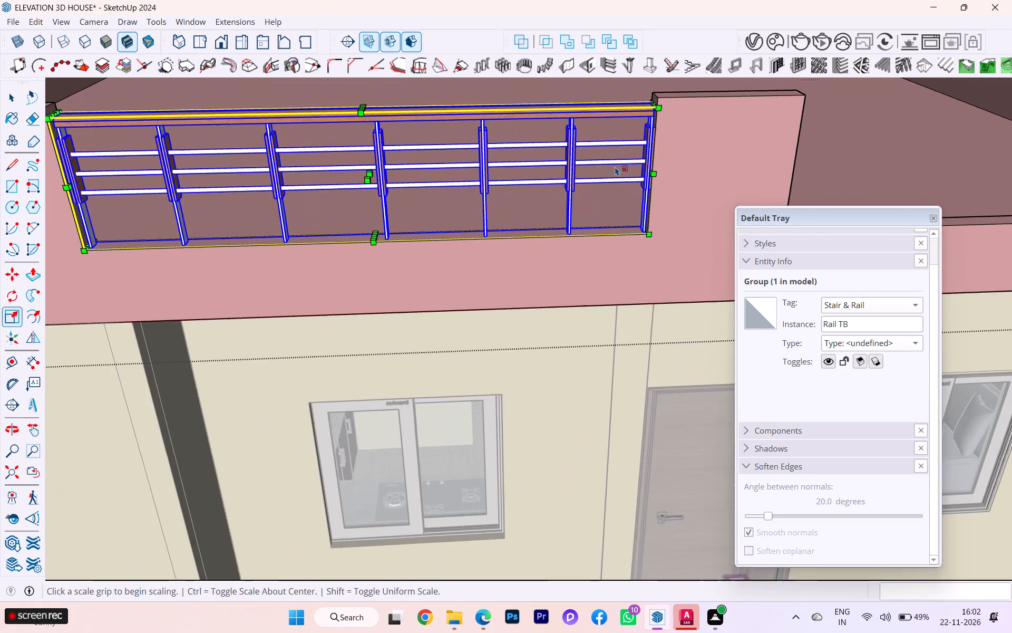
pyautogui.scroll(20, 660, 167)
pyautogui.scroll(3, 660, 167)
pyautogui.scroll(-1, 632, 186)
pyautogui.scroll(3, 632, 187)
pyautogui.scroll(-6, 662, 153)
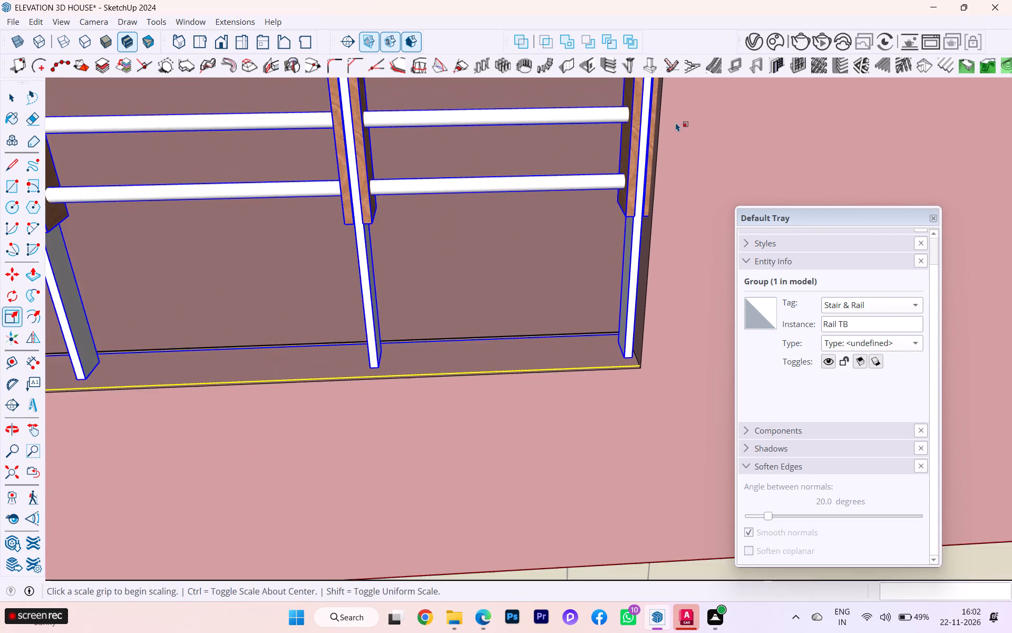
pyautogui.scroll(-9, 627, 130)
pyautogui.scroll(2, 571, 126)
pyautogui.scroll(-3, 583, 126)
pyautogui.scroll(2, 583, 130)
pyautogui.scroll(-4, 583, 131)
pyautogui.scroll(1, 585, 136)
pyautogui.scroll(-10, 613, 152)
pyautogui.scroll(1, 608, 176)
pyautogui.scroll(-2, 608, 177)
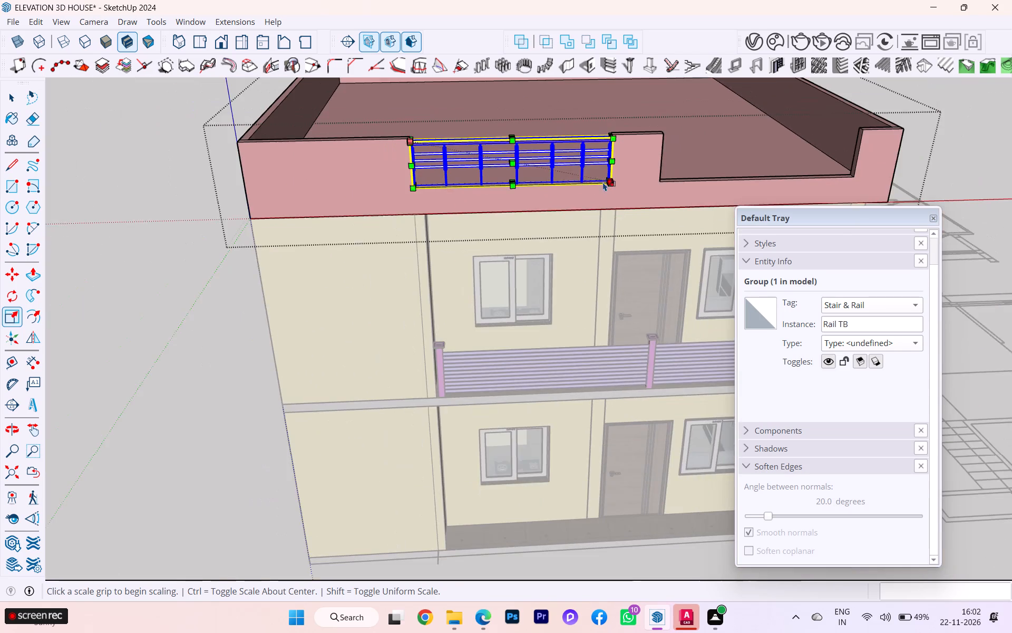
pyautogui.scroll(-2, 603, 182)
pyautogui.click(5, 104)
pyautogui.click(116, 158)
# Examine the whole house front and side, including the railed parapet section, the open lowered section and the balcony.
pyautogui.scroll(-2, 133, 164)
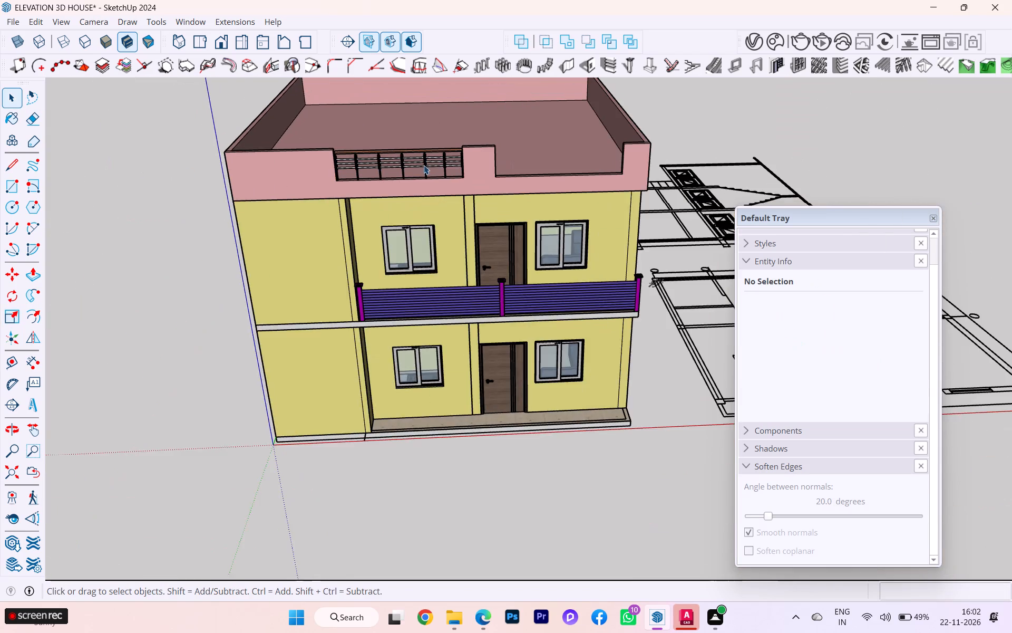
pyautogui.scroll(-2, 435, 161)
pyautogui.scroll(4, 435, 160)
pyautogui.scroll(-1, 435, 160)
pyautogui.scroll(6, 435, 160)
pyautogui.scroll(-5, 360, 130)
pyautogui.moveTo(313, 142); pyautogui.dragTo(216, 132, button='middle')
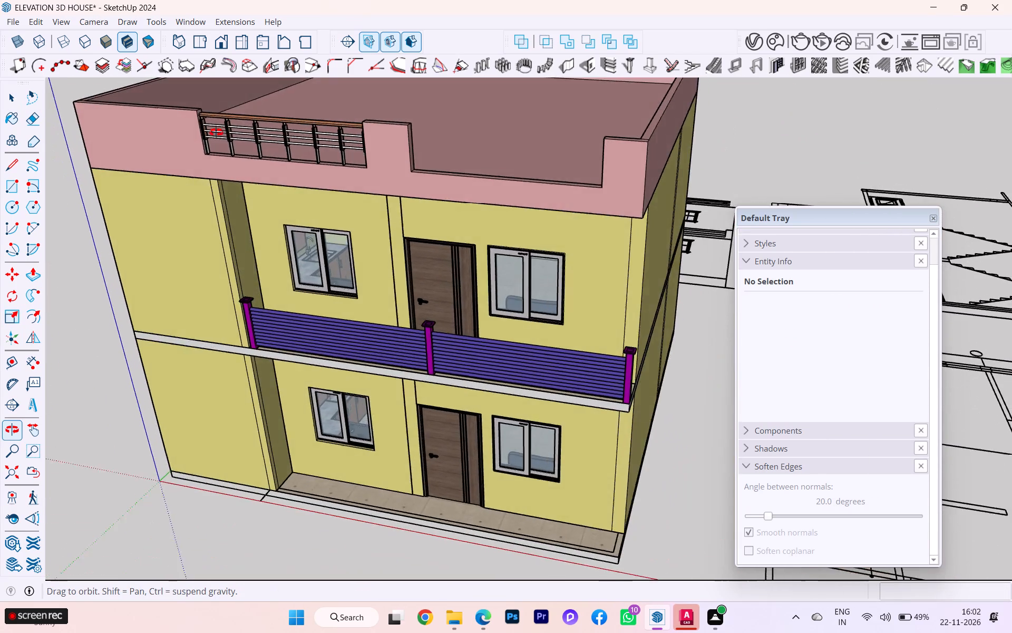
pyautogui.moveTo(216, 132); pyautogui.dragTo(278, 103, button='middle')
pyautogui.scroll(-4, 288, 132)
pyautogui.scroll(1, 458, 189)
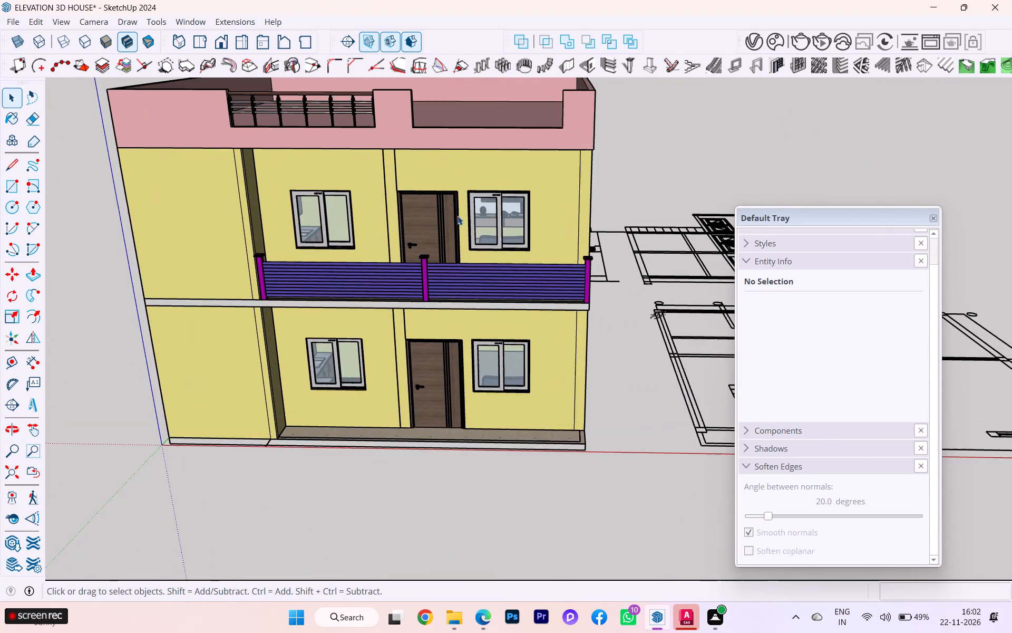
pyautogui.scroll(1, 458, 216)
pyautogui.scroll(2, 363, 324)
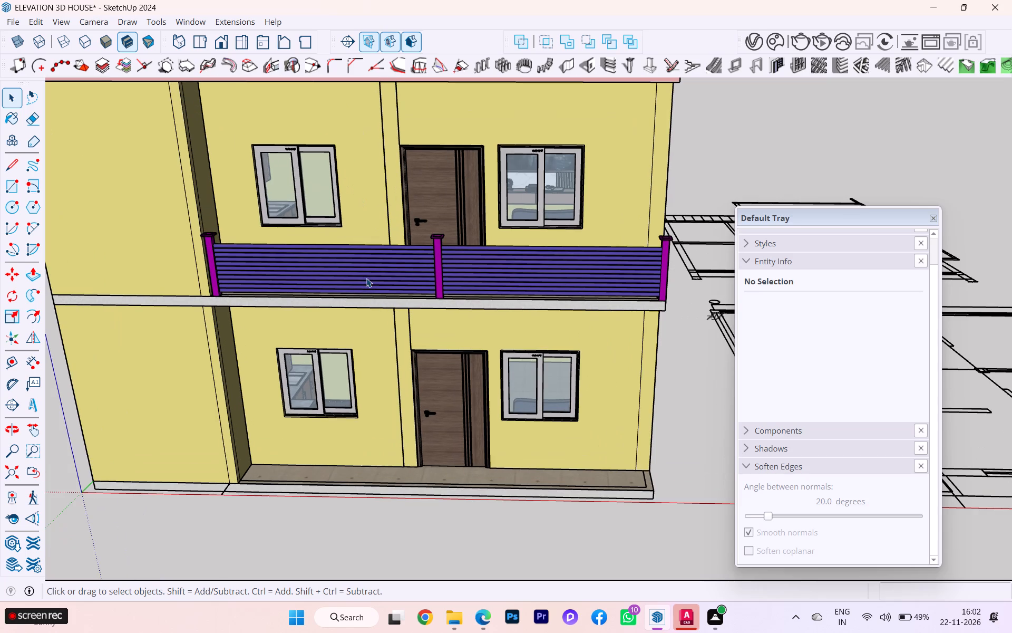
pyautogui.scroll(-5, 528, 229)
pyautogui.moveTo(543, 205); pyautogui.dragTo(394, 223, button='middle')
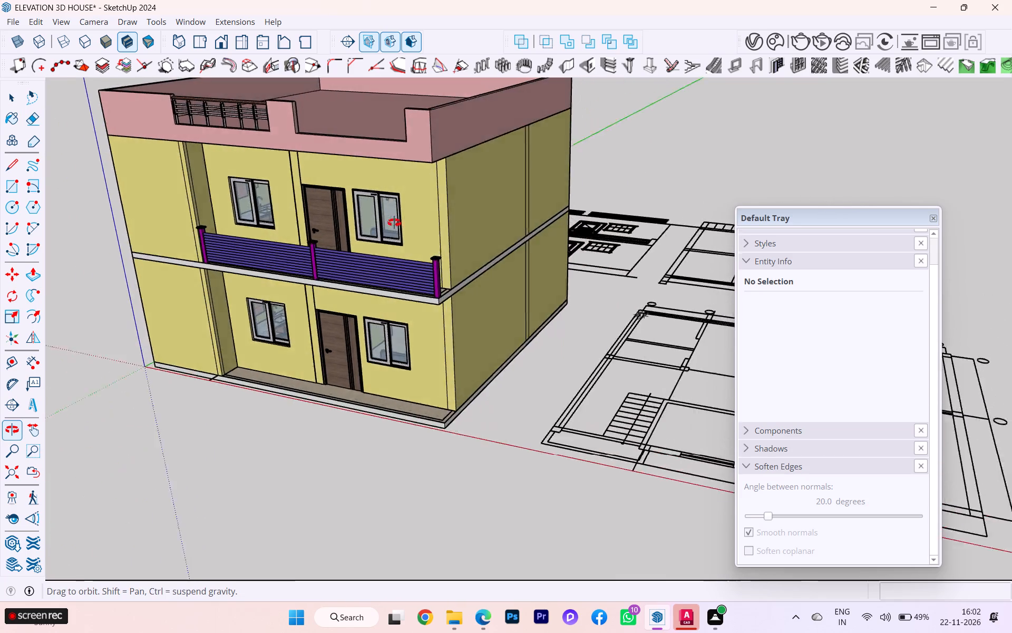
# Examine the house front from several angles, covering the railed and open parapet sections, the balcony railing and the ground-floor porch.
pyautogui.moveTo(394, 223); pyautogui.dragTo(531, 204, button='middle')
pyautogui.scroll(-1, 380, 200)
pyautogui.scroll(3, 379, 201)
pyautogui.scroll(-2, 379, 203)
pyautogui.scroll(2, 378, 205)
pyautogui.scroll(-1, 377, 205)
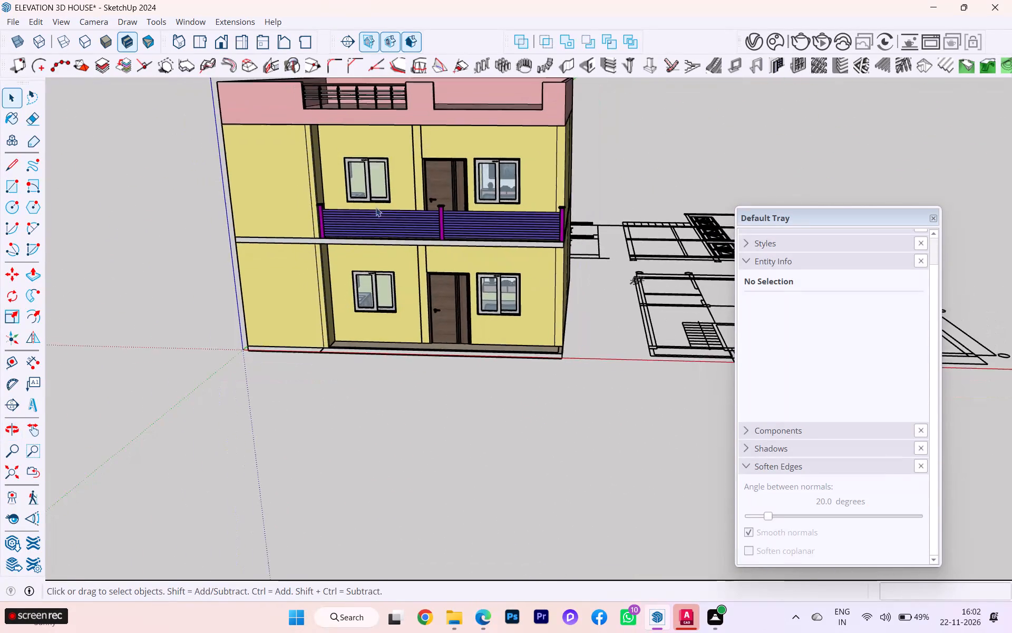
pyautogui.scroll(-2, 376, 207)
pyautogui.scroll(-6, 296, 218)
pyautogui.moveTo(304, 218); pyautogui.dragTo(328, 241, button='middle')
pyautogui.scroll(2, 410, 168)
pyautogui.scroll(-1, 405, 166)
pyautogui.scroll(3, 405, 166)
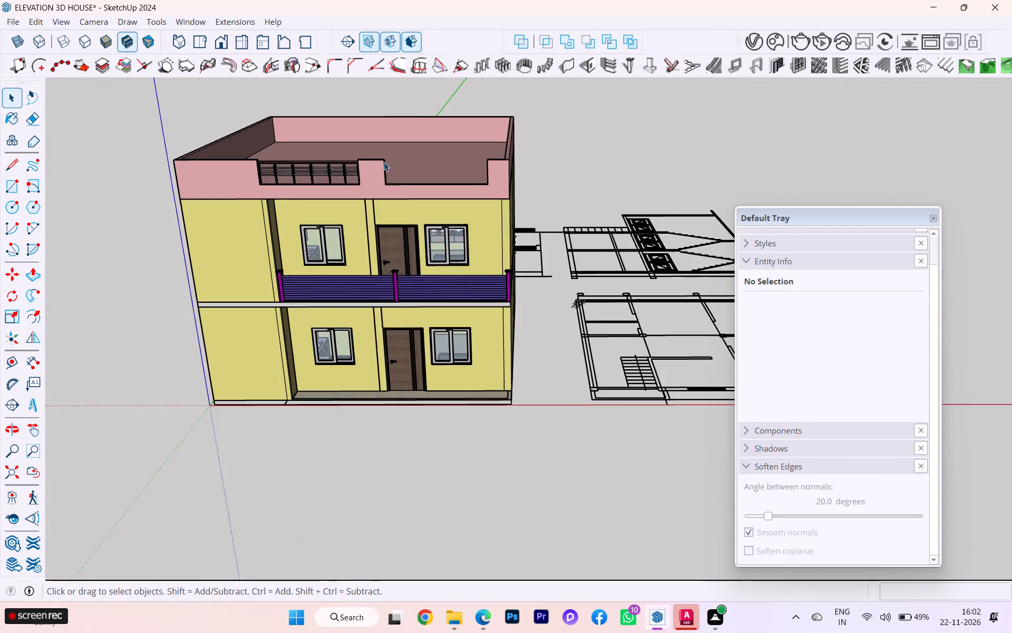
pyautogui.scroll(11, 368, 164)
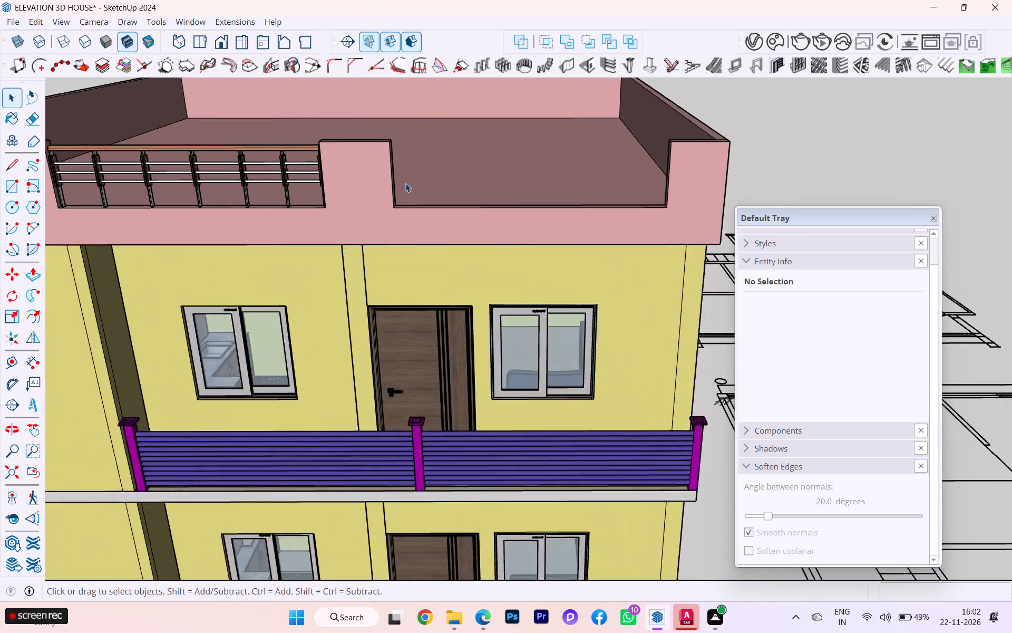
pyautogui.scroll(-2, 384, 185)
pyautogui.moveTo(367, 180); pyautogui.dragTo(314, 235, button='middle')
pyautogui.scroll(-3, 441, 174)
pyautogui.scroll(1, 440, 175)
pyautogui.scroll(-2, 440, 175)
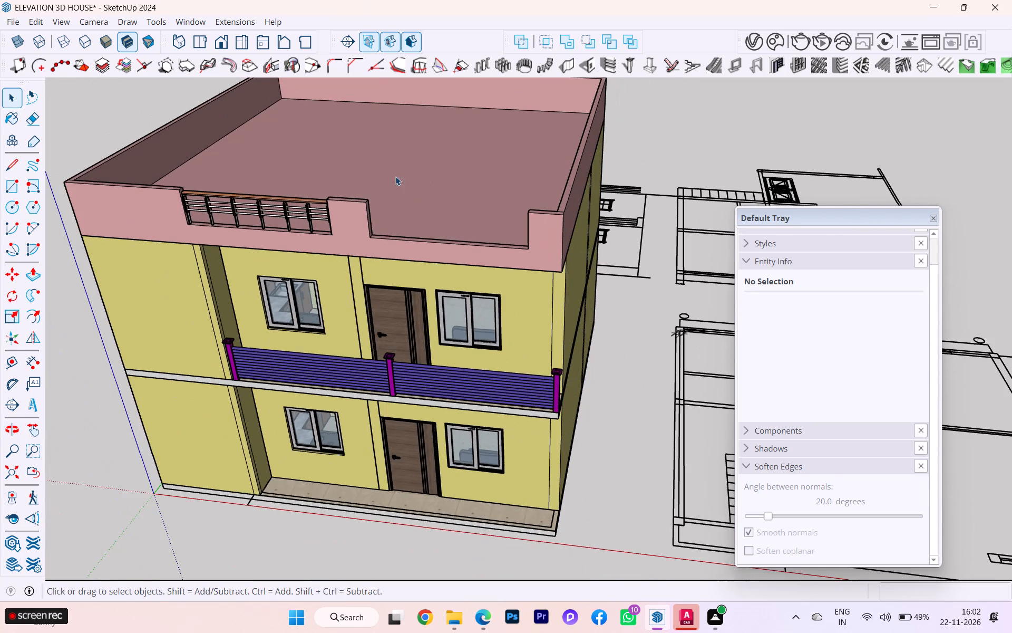
pyautogui.moveTo(352, 181); pyautogui.dragTo(420, 173, button='middle')
pyautogui.scroll(-2, 411, 161)
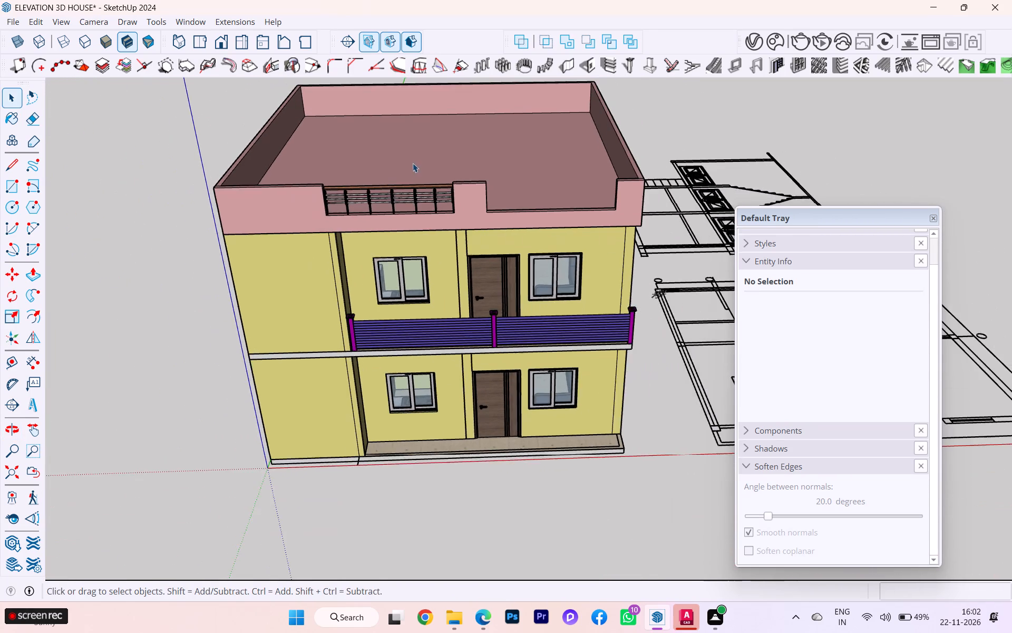
pyautogui.scroll(-1, 524, 160)
pyautogui.moveTo(511, 165); pyautogui.dragTo(431, 167, button='middle')
pyautogui.scroll(2, 497, 172)
pyautogui.scroll(-2, 503, 177)
pyautogui.scroll(5, 506, 178)
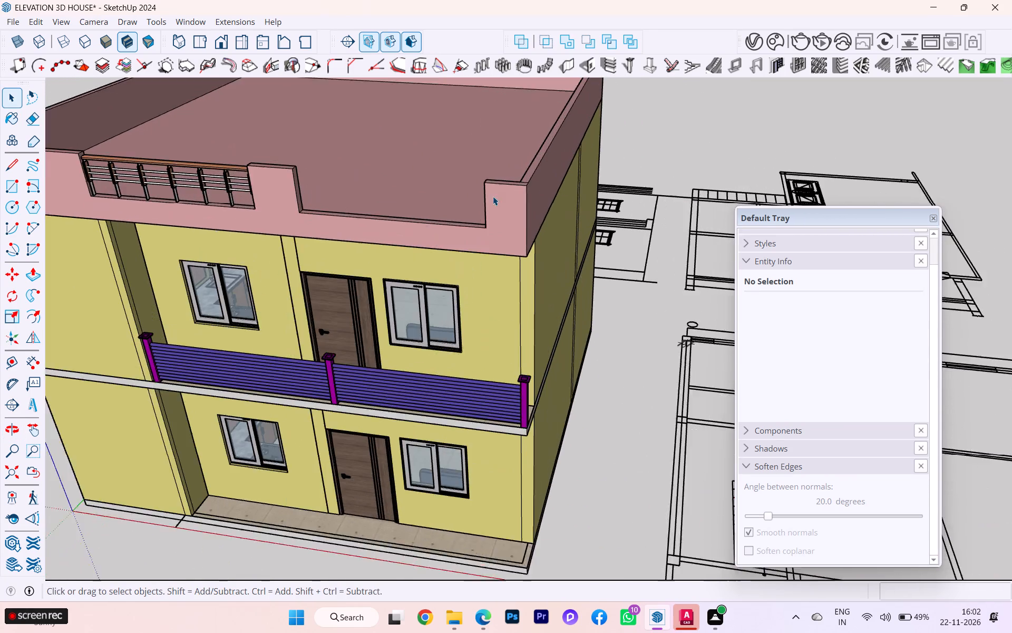
pyautogui.scroll(2, 493, 196)
pyautogui.scroll(-1, 412, 197)
pyautogui.moveTo(409, 197); pyautogui.dragTo(478, 174, button='middle')
pyautogui.scroll(-1, 367, 171)
pyautogui.scroll(1, 367, 170)
pyautogui.scroll(-2, 367, 170)
pyautogui.moveTo(362, 171); pyautogui.dragTo(419, 168, button='middle')
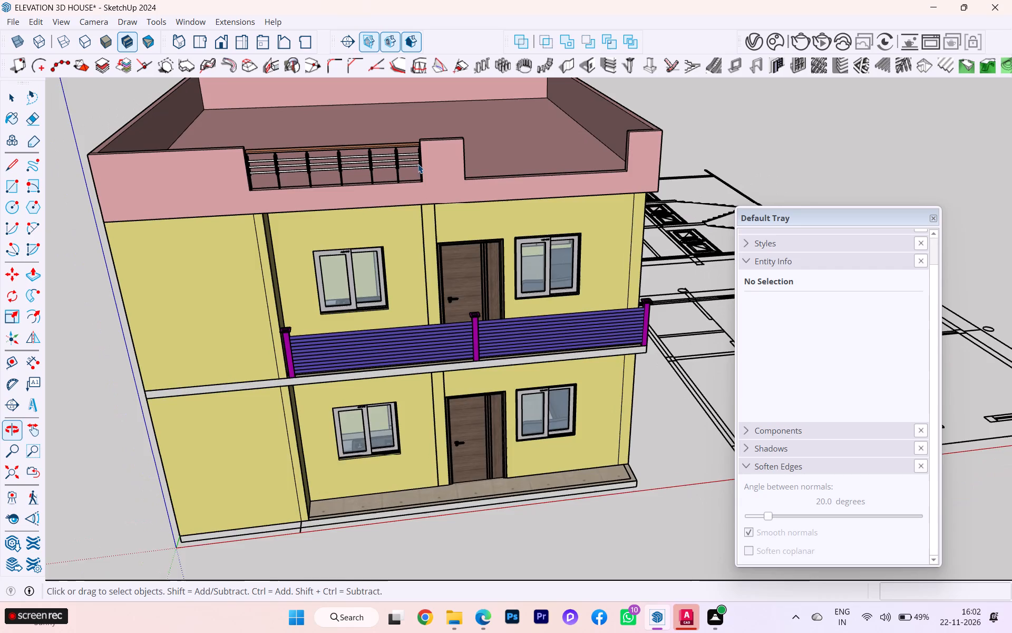
pyautogui.scroll(-3, 412, 158)
pyautogui.scroll(3, 412, 158)
pyautogui.moveTo(355, 148); pyautogui.dragTo(346, 124, button='middle')
pyautogui.scroll(-7, 324, 124)
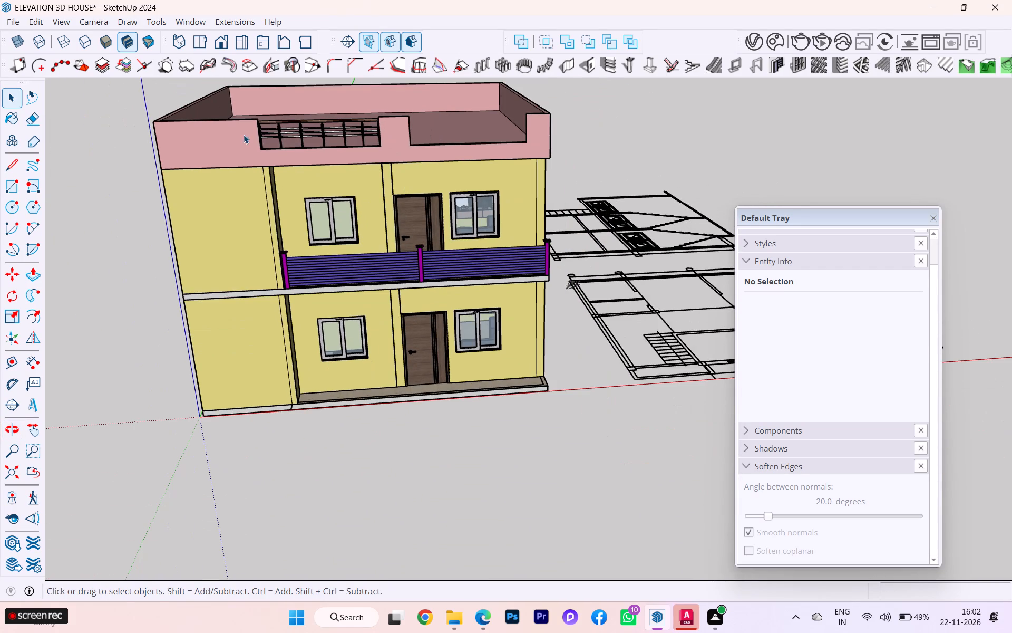
pyautogui.moveTo(231, 137); pyautogui.dragTo(277, 173, button='middle')
pyautogui.scroll(-2, 252, 159)
pyautogui.scroll(1, 252, 159)
pyautogui.scroll(3, 327, 133)
pyautogui.scroll(7, 446, 137)
pyautogui.scroll(9, 400, 132)
pyautogui.scroll(6, 313, 139)
pyautogui.scroll(4, 356, 102)
pyautogui.scroll(-1, 356, 100)
pyautogui.scroll(2, 356, 100)
pyautogui.scroll(5, 441, 250)
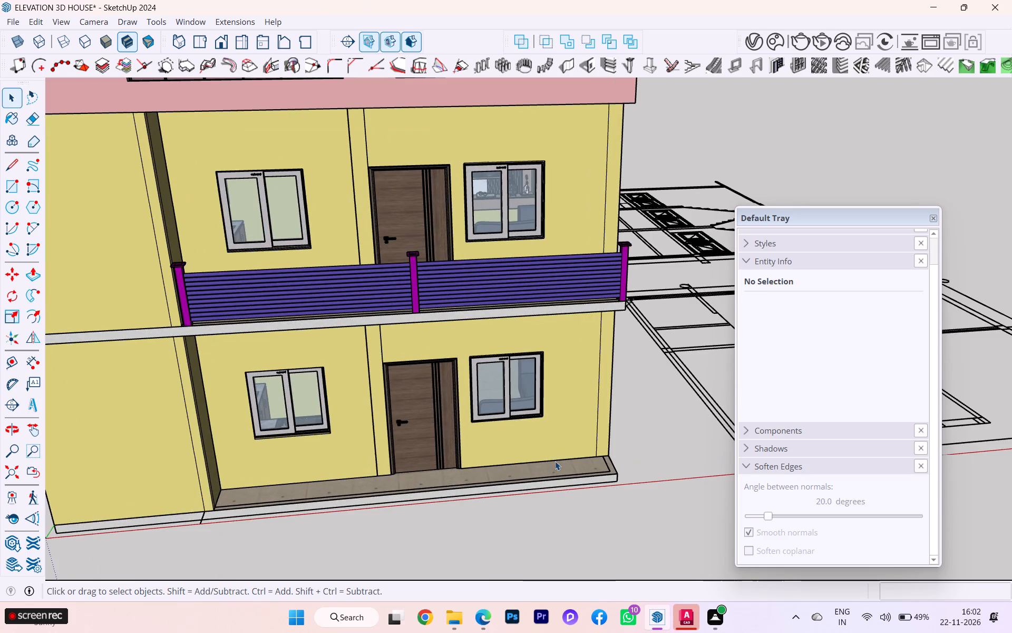
pyautogui.scroll(-1, 463, 359)
pyautogui.scroll(2, 463, 358)
pyautogui.scroll(-2, 463, 358)
pyautogui.scroll(2, 464, 358)
pyautogui.scroll(-2, 464, 358)
pyautogui.scroll(3, 466, 351)
pyautogui.scroll(-13, 466, 351)
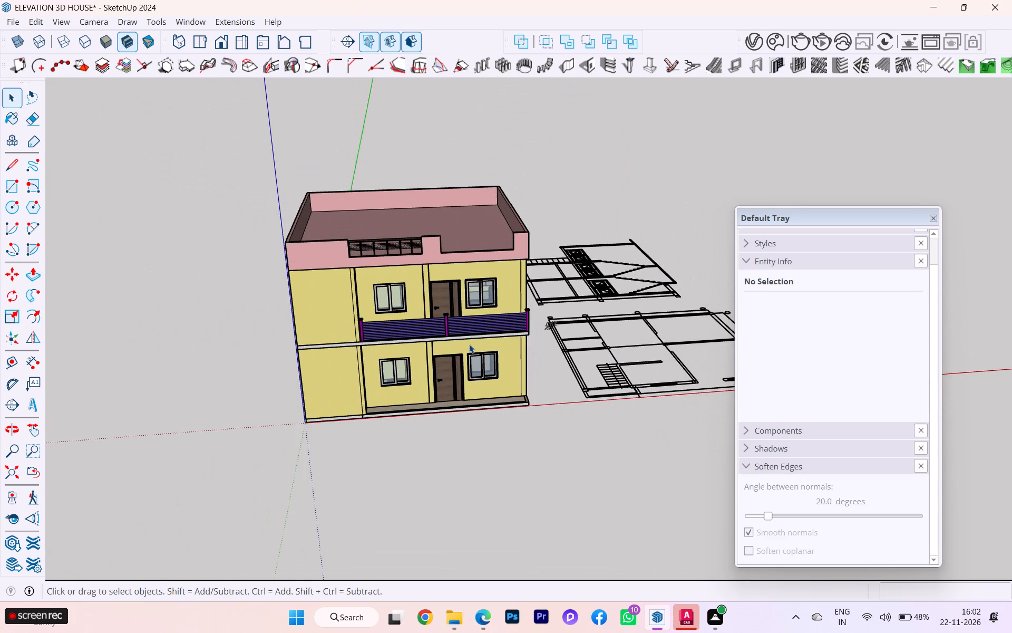
pyautogui.scroll(5, 493, 294)
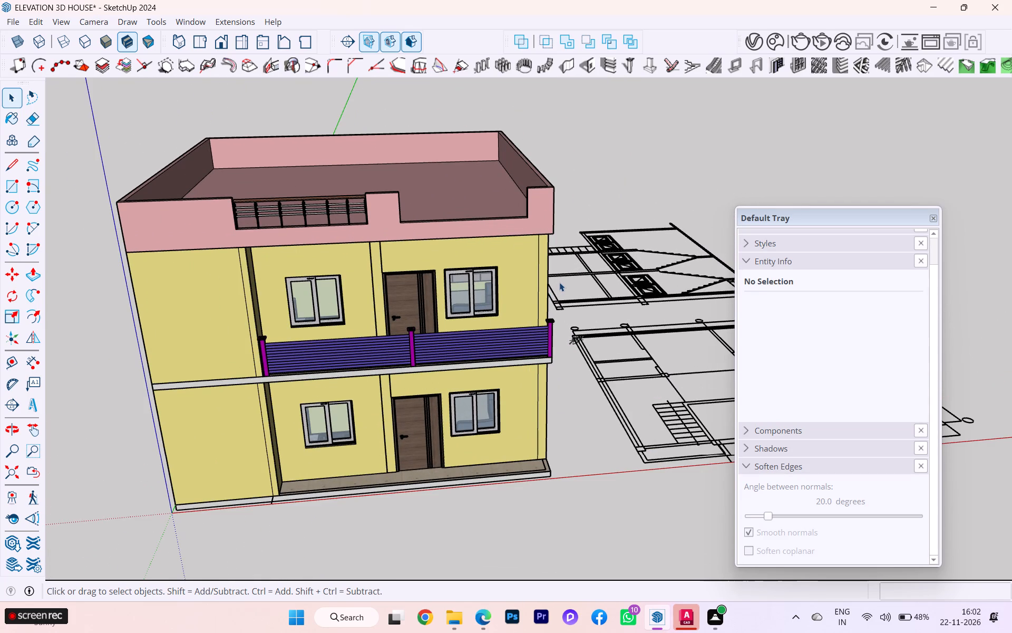
pyautogui.click(474, 352)
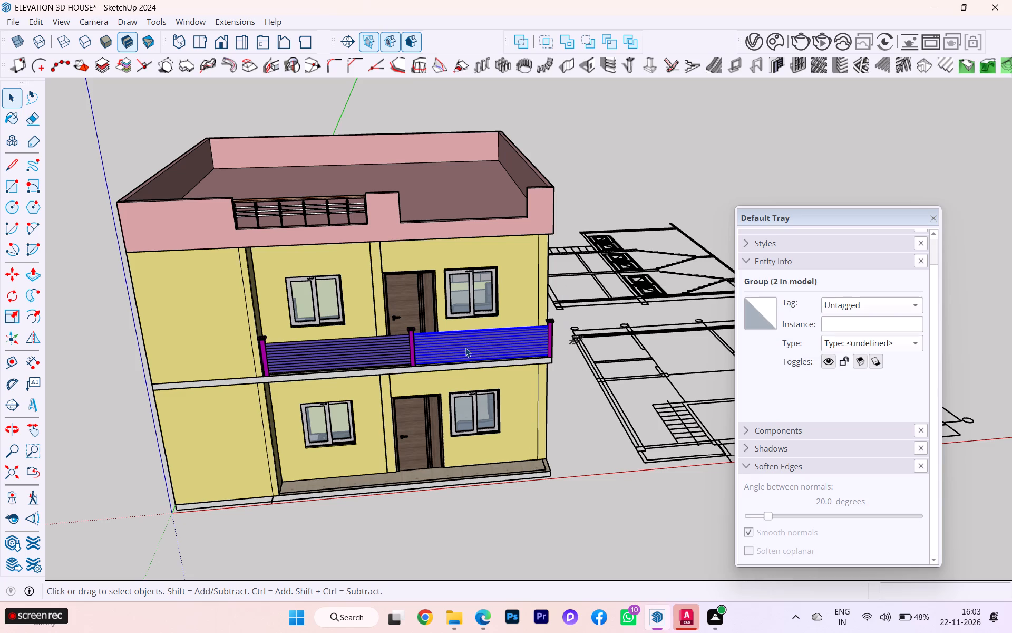
pyautogui.scroll(-2, 460, 345)
pyautogui.click(572, 178)
# Examine the front elevation drawing behind the house, comparing its end tower, parapet lines and balcony with the modelled front.
pyautogui.scroll(-2, 411, 182)
pyautogui.moveTo(408, 210); pyautogui.dragTo(424, 391, button='middle')
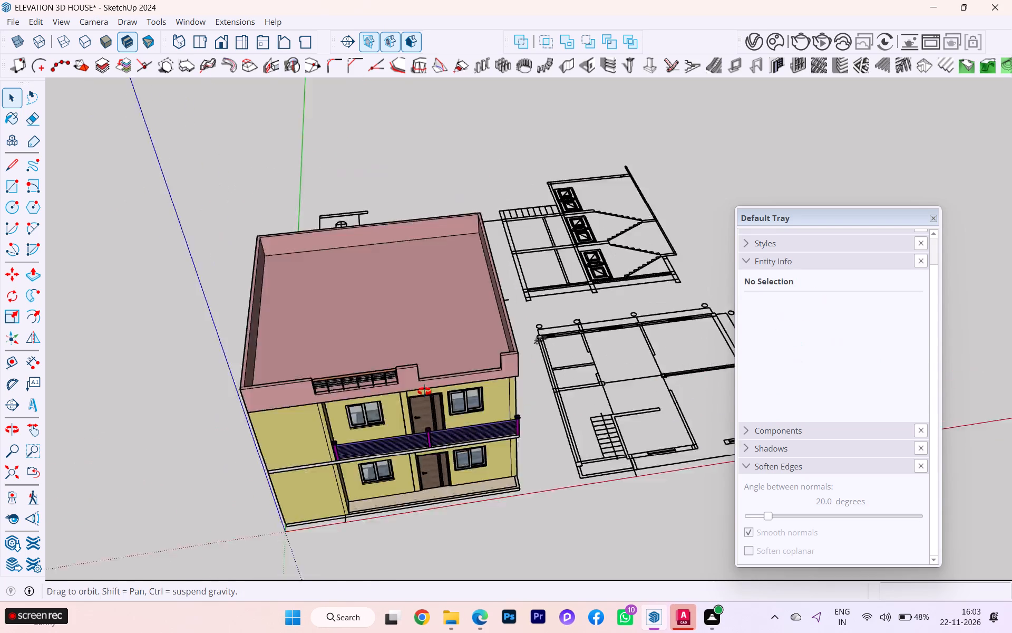
pyautogui.moveTo(424, 391); pyautogui.dragTo(415, 472, button='middle')
pyautogui.scroll(15, 461, 253)
pyautogui.scroll(-3, 469, 236)
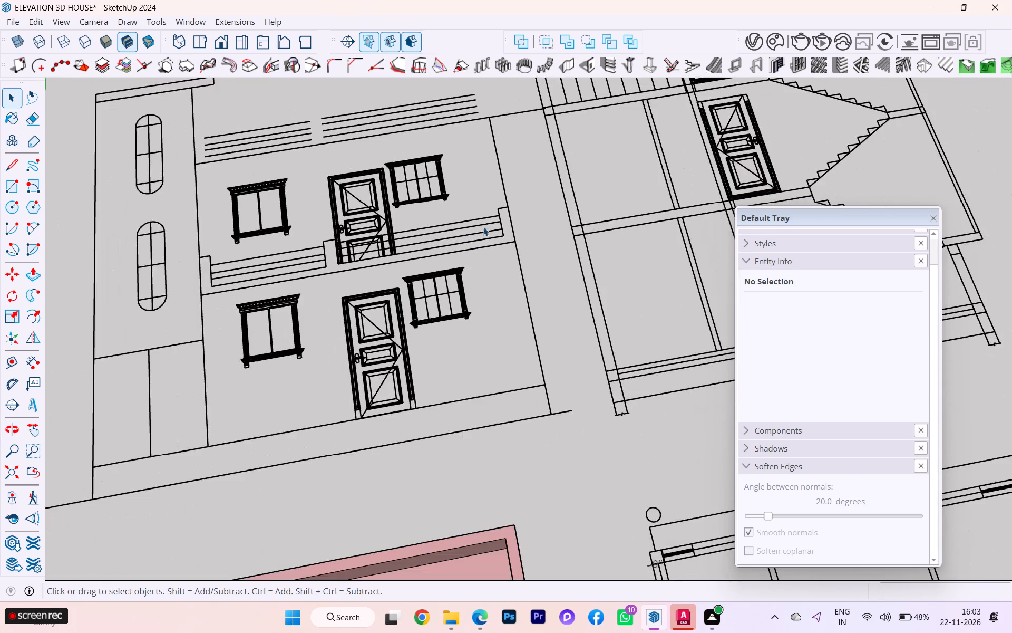
pyautogui.scroll(-5, 508, 207)
pyautogui.scroll(2, 398, 202)
pyautogui.scroll(-4, 398, 202)
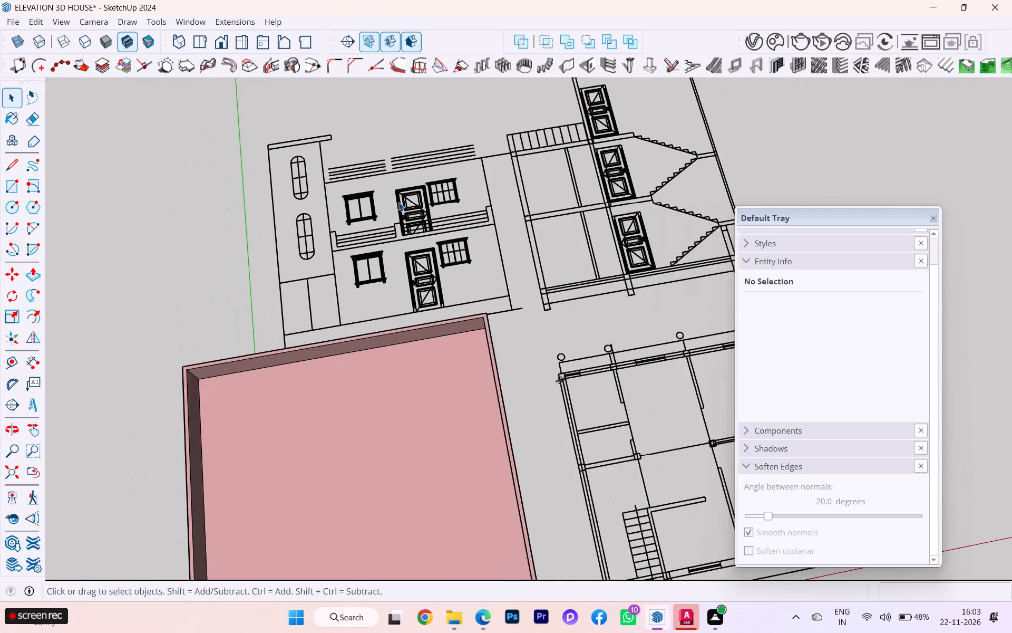
pyautogui.scroll(-7, 397, 212)
pyautogui.scroll(2, 397, 215)
pyautogui.scroll(-1, 396, 223)
pyautogui.moveTo(393, 230); pyautogui.dragTo(390, 100, button='middle')
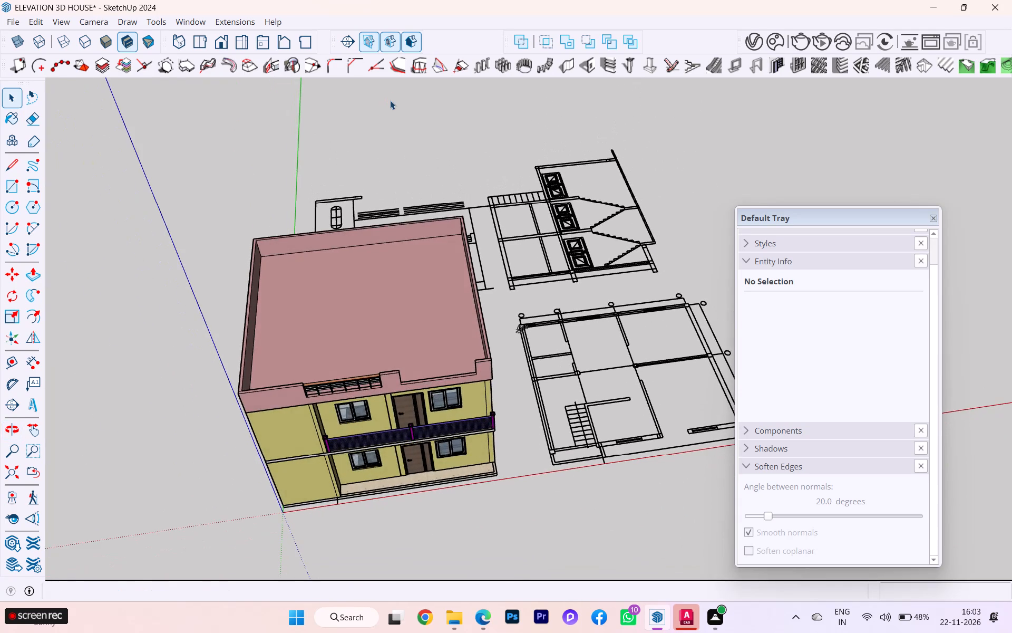
pyautogui.scroll(-1, 364, 127)
pyautogui.scroll(5, 364, 127)
pyautogui.scroll(-4, 364, 129)
pyautogui.moveTo(401, 255); pyautogui.dragTo(419, 353, button='middle')
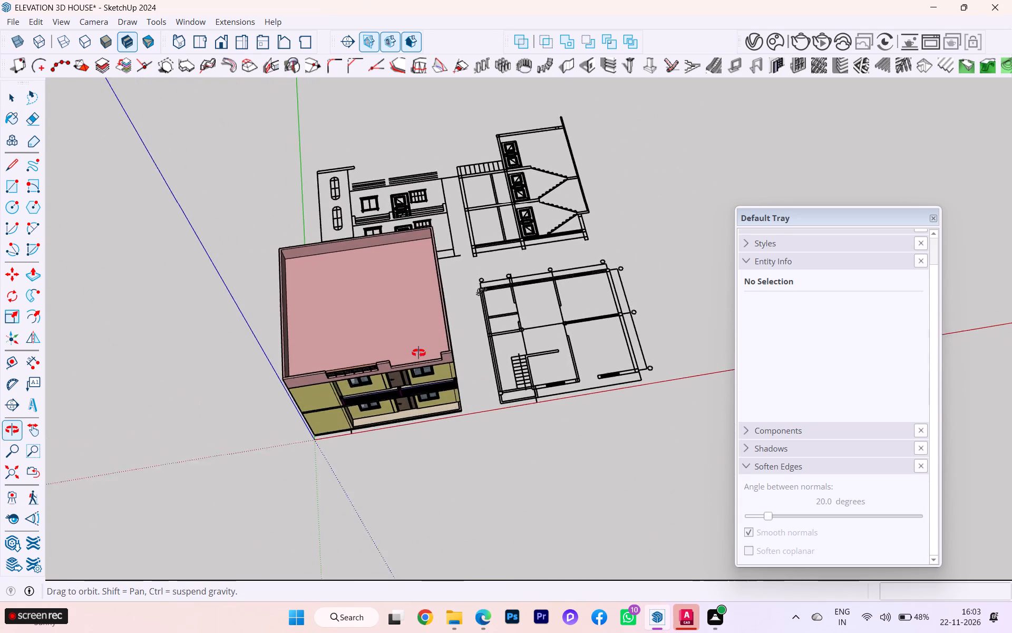
pyautogui.moveTo(419, 353); pyautogui.dragTo(398, 108, button='middle')
pyautogui.scroll(1, 300, 287)
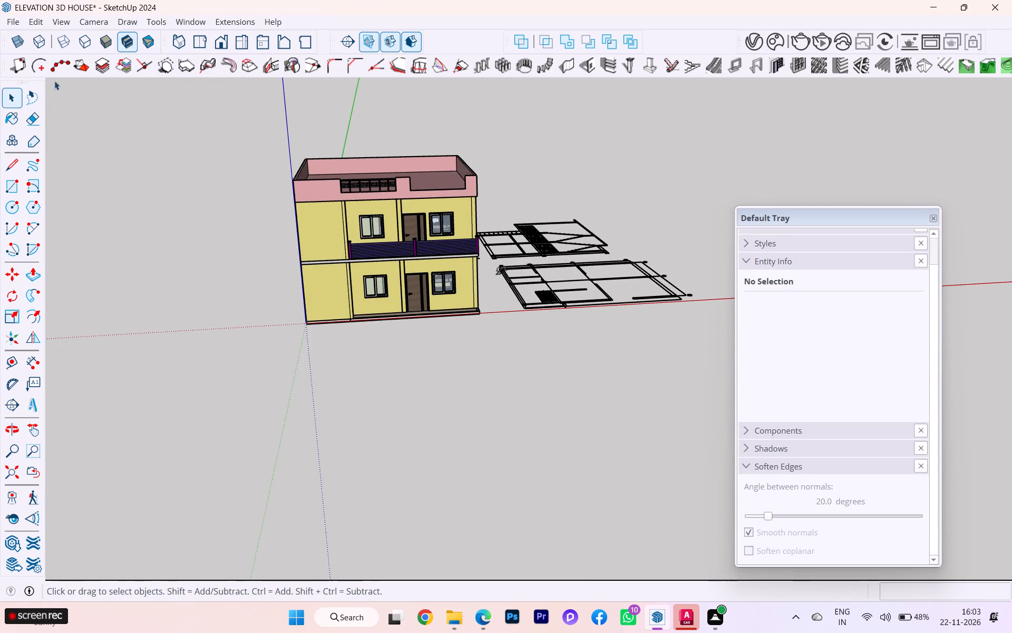
# Examine the modelled front again, including the parapet railing and the blank end bay beside the windows.
pyautogui.scroll(5, 309, 235)
pyautogui.scroll(-1, 367, 180)
pyautogui.scroll(3, 367, 179)
pyautogui.scroll(-2, 367, 178)
pyautogui.scroll(4, 367, 178)
pyautogui.scroll(-1, 359, 164)
pyautogui.scroll(5, 359, 164)
pyautogui.scroll(-1, 359, 164)
pyautogui.scroll(3, 359, 164)
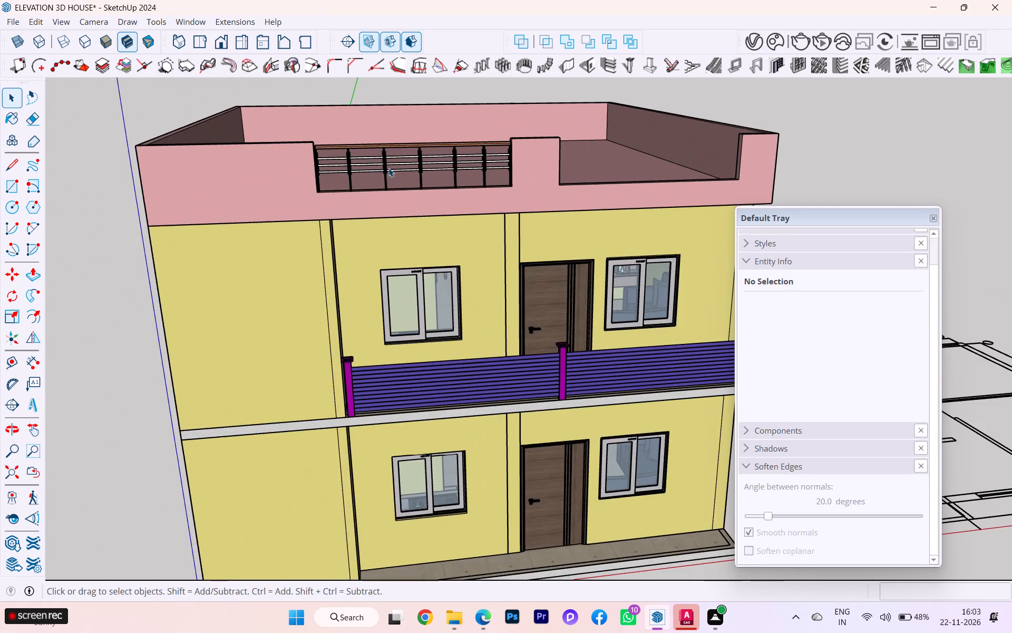
pyautogui.scroll(-6, 394, 155)
pyautogui.scroll(1, 410, 148)
pyautogui.scroll(-1, 410, 148)
pyautogui.scroll(1, 410, 148)
pyautogui.scroll(-2, 412, 147)
pyautogui.scroll(2, 412, 147)
pyautogui.scroll(-2, 412, 147)
pyautogui.moveTo(403, 156); pyautogui.dragTo(394, 178, button='middle')
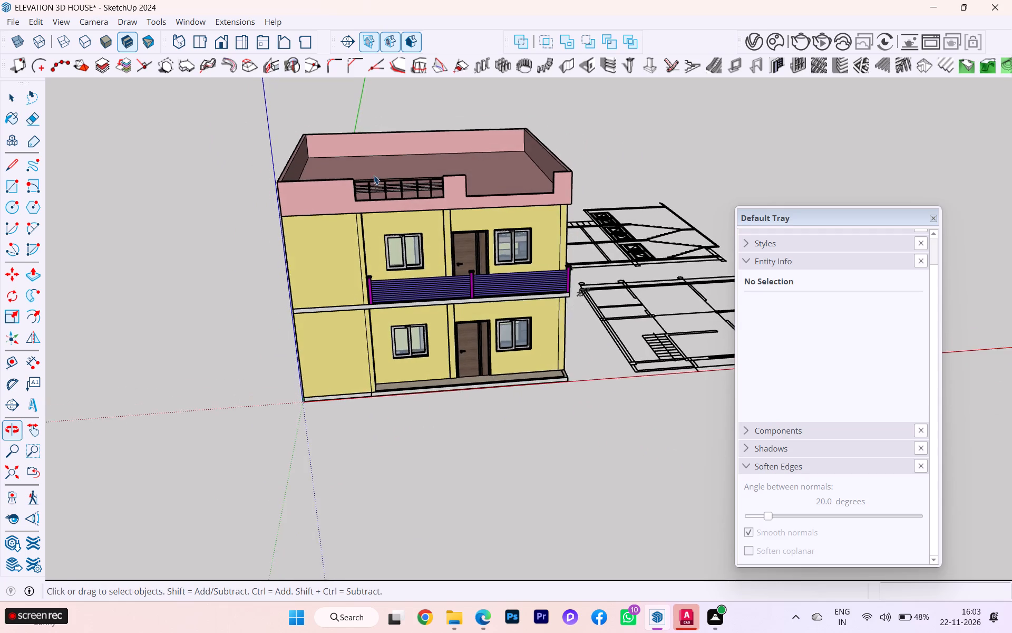
pyautogui.scroll(1, 363, 180)
pyautogui.scroll(-2, 398, 169)
pyautogui.scroll(1, 402, 172)
pyautogui.scroll(-2, 402, 172)
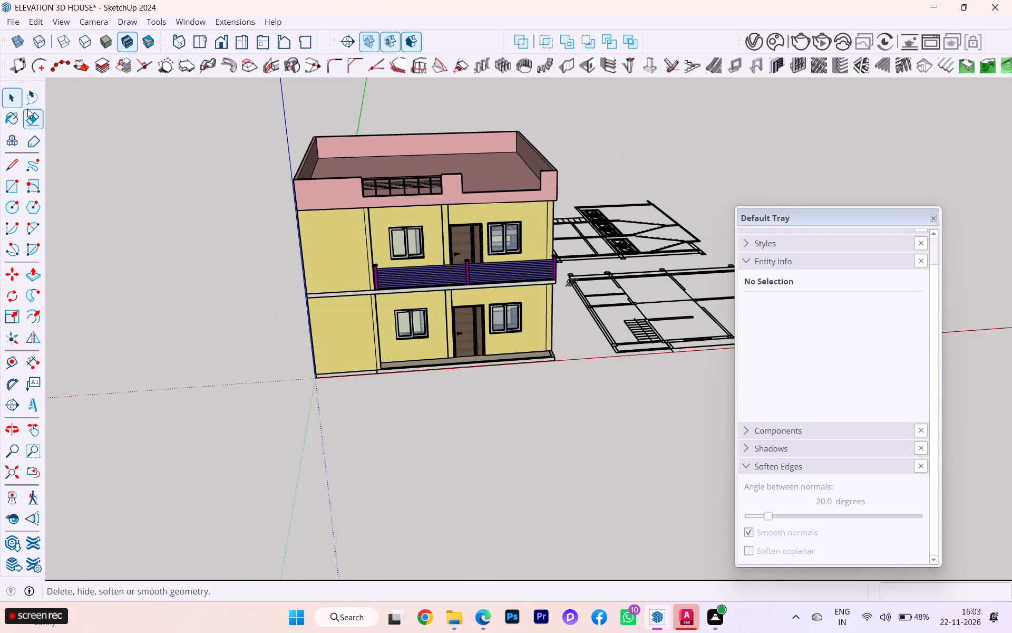
# Draw a rectangle over the blank end bay of the front, from its base beside the porch to the outer parapet top corner.
pyautogui.click(13, 185)
pyautogui.scroll(4, 431, 367)
pyautogui.scroll(3, 340, 357)
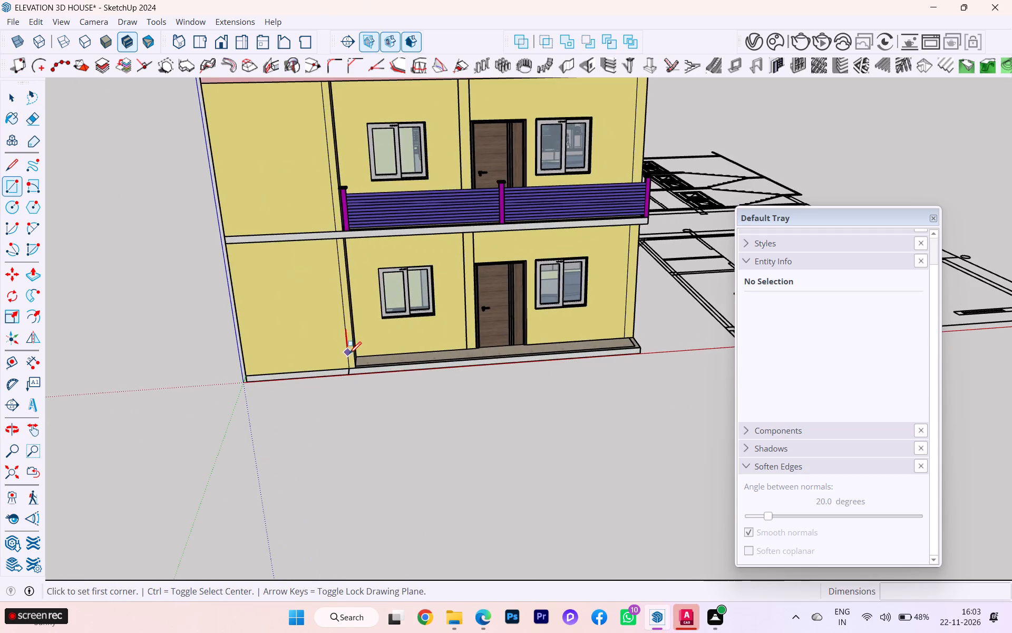
pyautogui.moveTo(349, 355); pyautogui.dragTo(464, 381, button='middle')
pyautogui.scroll(16, 538, 443)
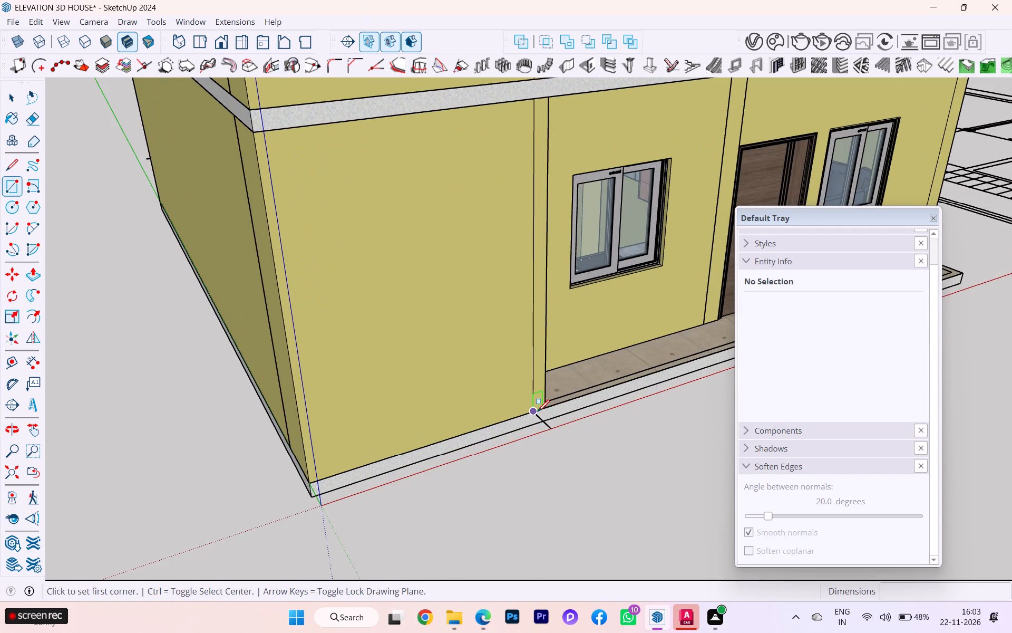
pyautogui.click(532, 413)
pyautogui.scroll(-3, 408, 365)
pyautogui.scroll(1, 406, 366)
pyautogui.scroll(-4, 406, 366)
pyautogui.scroll(1, 405, 367)
pyautogui.scroll(-4, 404, 373)
pyautogui.scroll(2, 405, 380)
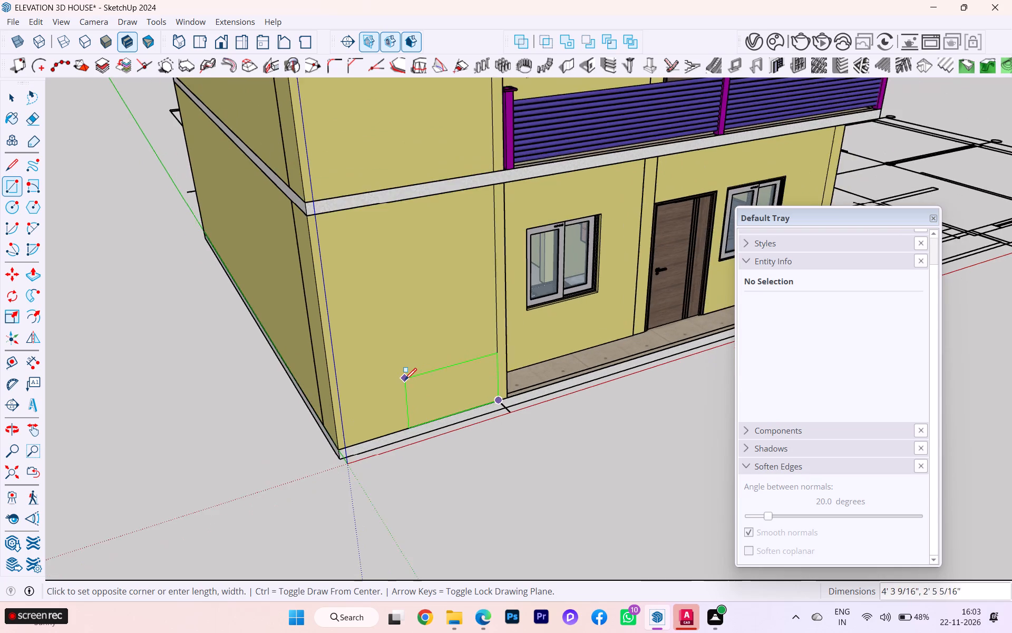
pyautogui.scroll(-3, 403, 380)
pyautogui.scroll(4, 403, 382)
pyautogui.scroll(-6, 403, 382)
pyautogui.scroll(1, 388, 371)
pyautogui.scroll(-3, 388, 371)
pyautogui.scroll(1, 387, 371)
pyautogui.scroll(-5, 387, 371)
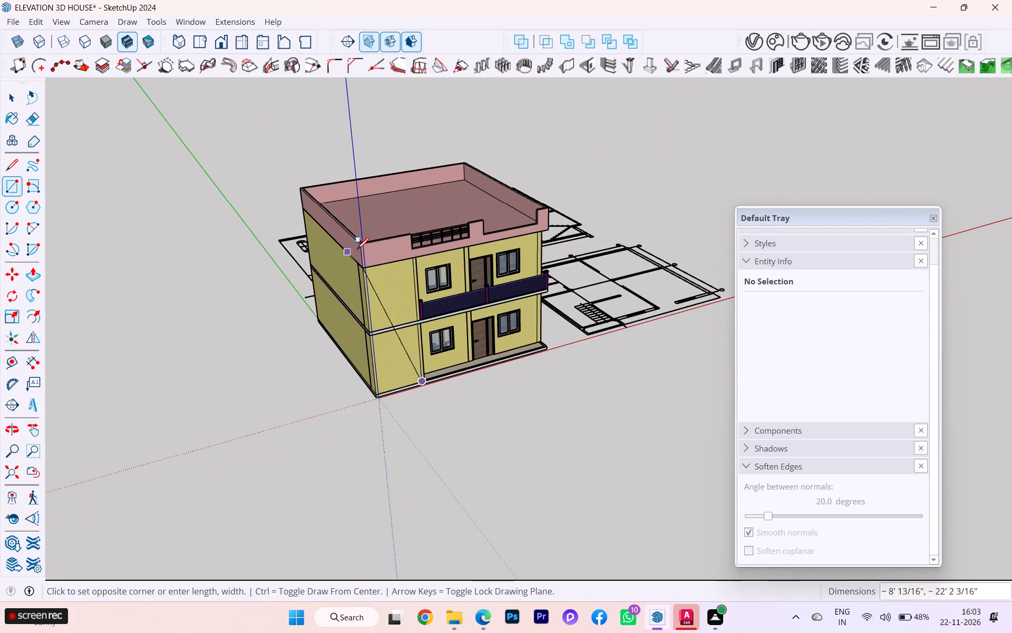
pyautogui.scroll(8, 357, 250)
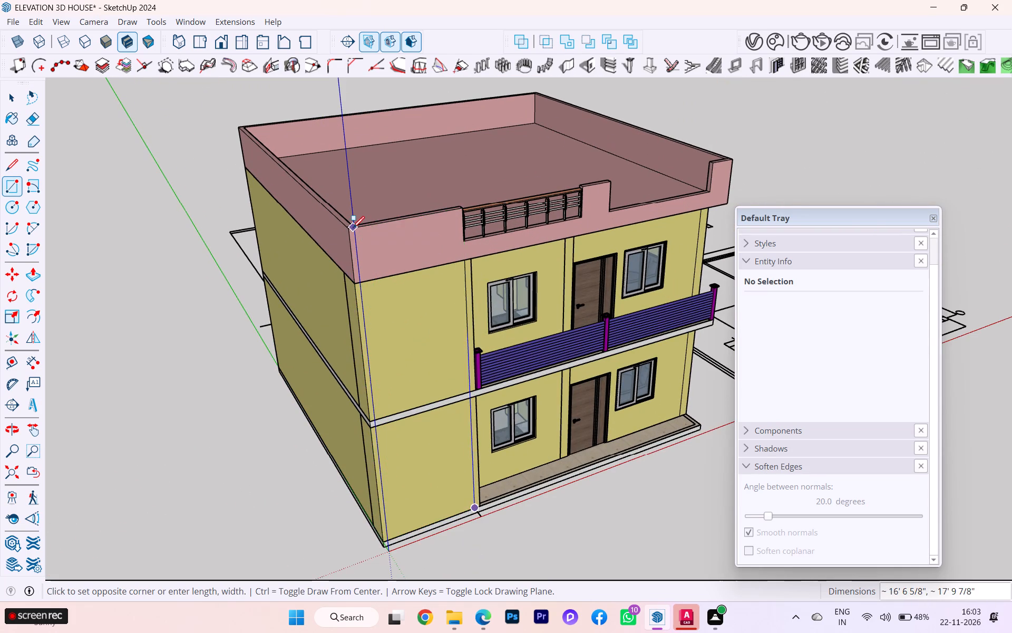
pyautogui.click(350, 228)
pyautogui.scroll(-2, 482, 224)
pyautogui.moveTo(454, 238); pyautogui.dragTo(395, 262, button='middle')
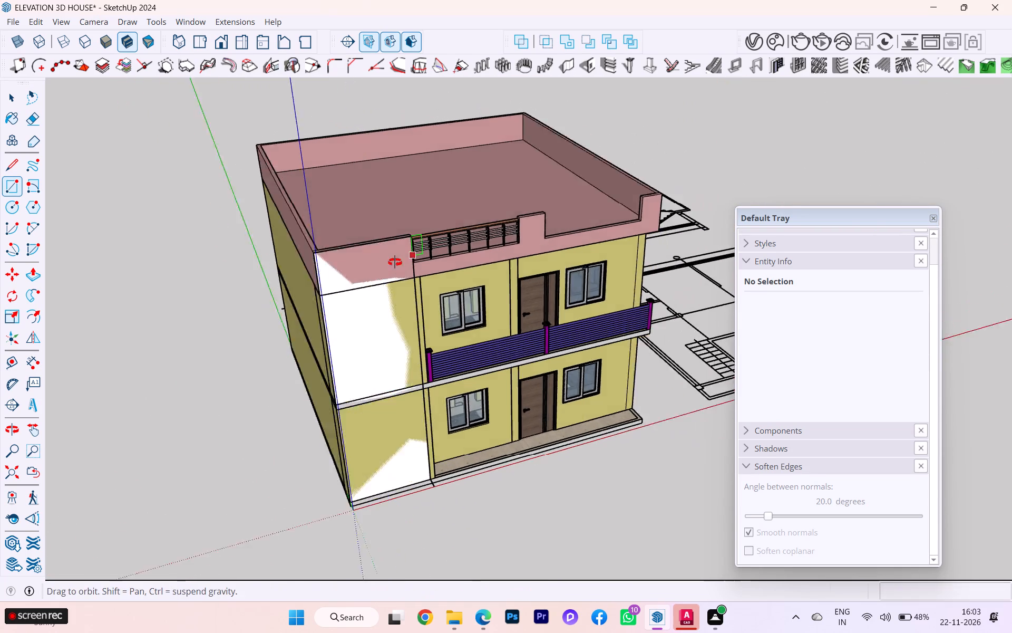
pyautogui.moveTo(395, 262); pyautogui.dragTo(382, 265, button='middle')
# Push/Pull the new full-height face on the blank end bay outward by 4".
pyautogui.click(17, 107)
pyautogui.click(326, 371)
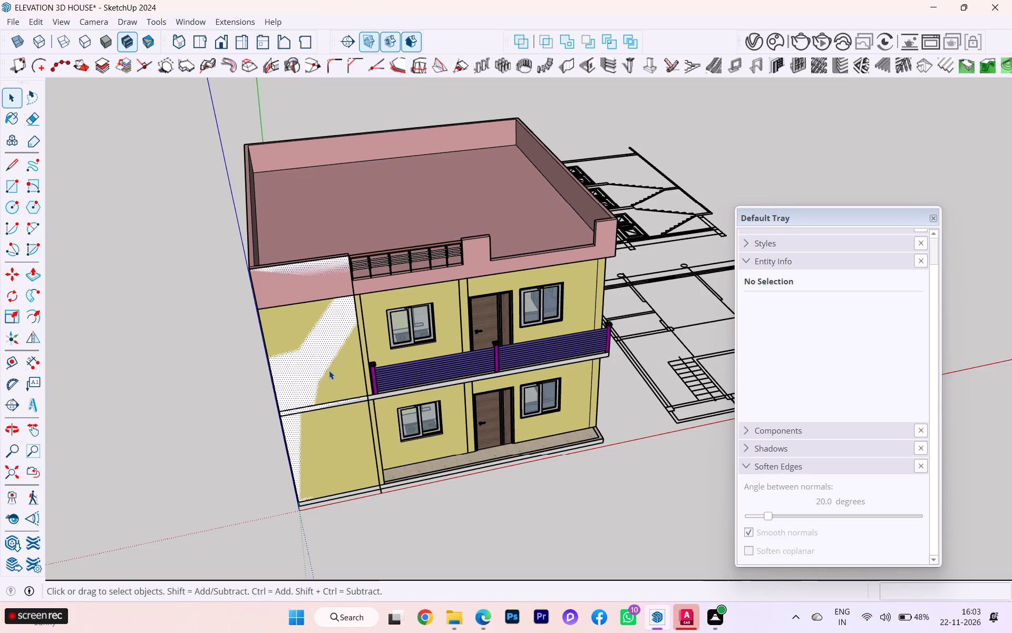
pyautogui.scroll(1, 329, 370)
pyautogui.scroll(-2, 329, 370)
pyautogui.scroll(1, 329, 370)
pyautogui.press('p')
pyautogui.press('Return')
pyautogui.press('\\')
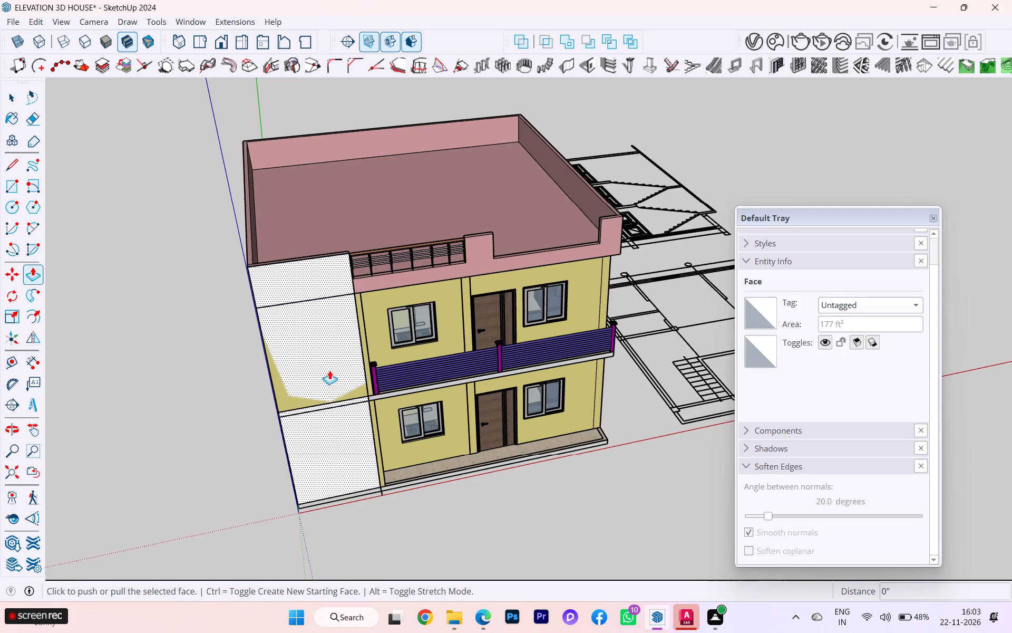
pyautogui.click(296, 309)
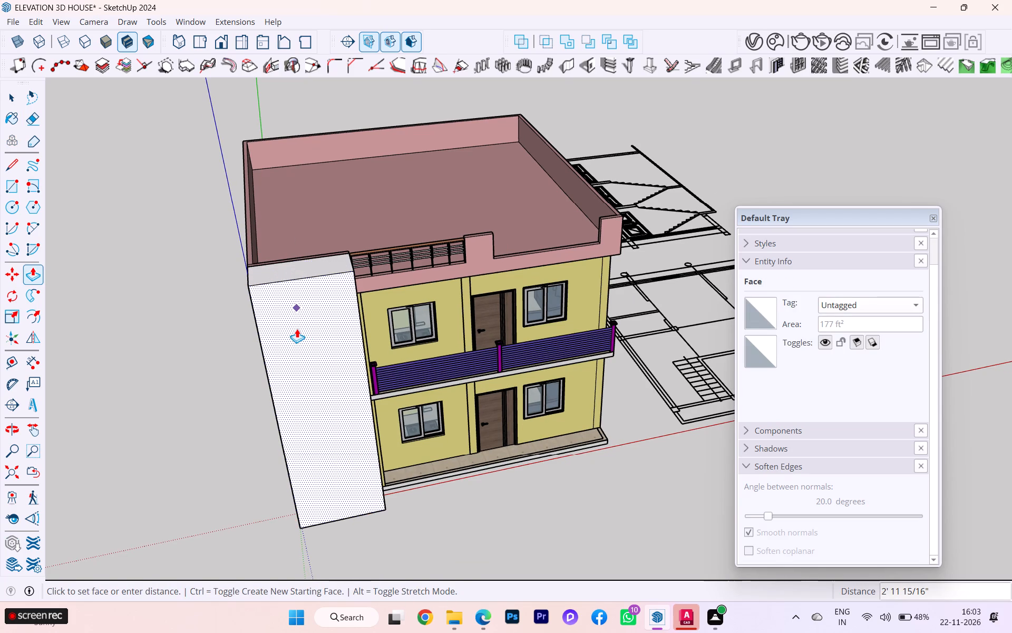
pyautogui.press('4')
pyautogui.press('Return')
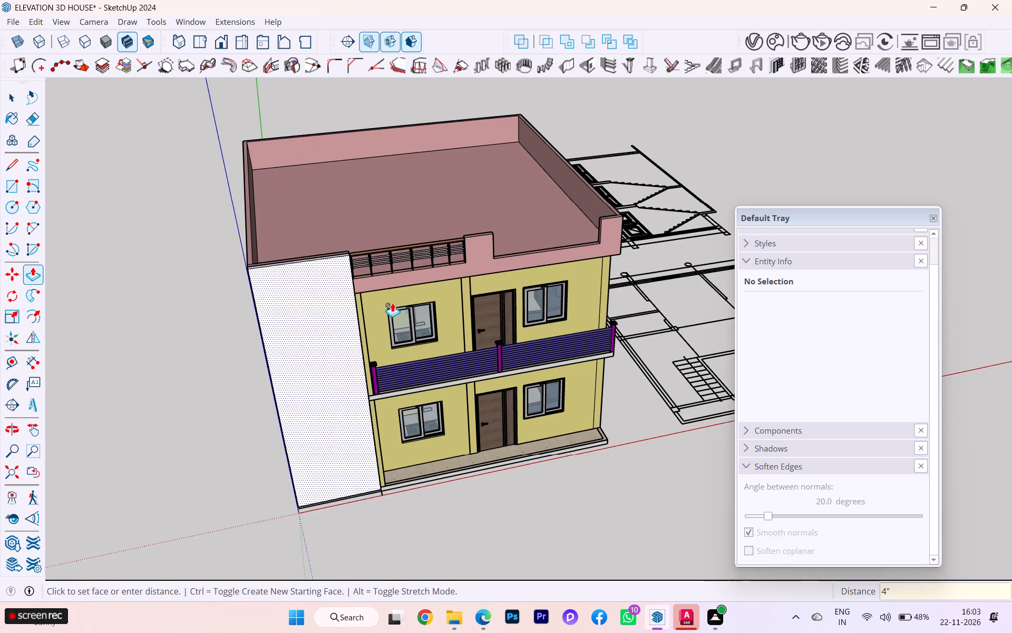
pyautogui.scroll(8, 401, 303)
pyautogui.scroll(-2, 324, 285)
pyautogui.moveTo(318, 284); pyautogui.dragTo(67, 289, button='middle')
pyautogui.scroll(5, 183, 196)
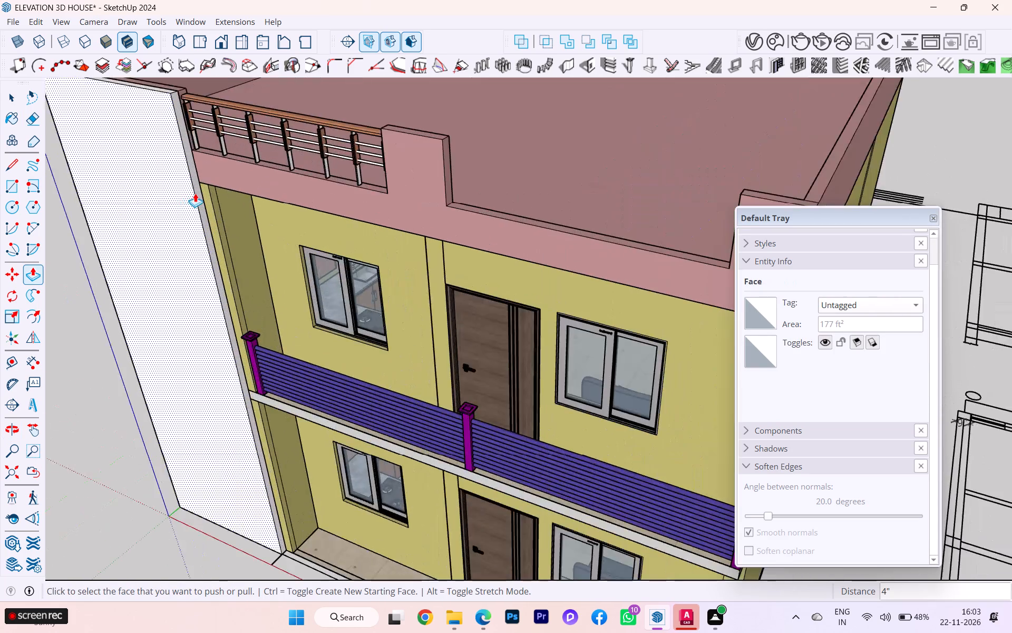
# Push/Pull the top face of the projecting end bay upward by about 2' 8 3/16", above the parapet line.
pyautogui.scroll(7, 229, 197)
pyautogui.scroll(-5, 300, 232)
pyautogui.moveTo(427, 234); pyautogui.dragTo(530, 283, button='middle')
pyautogui.scroll(4, 230, 204)
pyautogui.scroll(-2, 209, 192)
pyautogui.scroll(3, 209, 192)
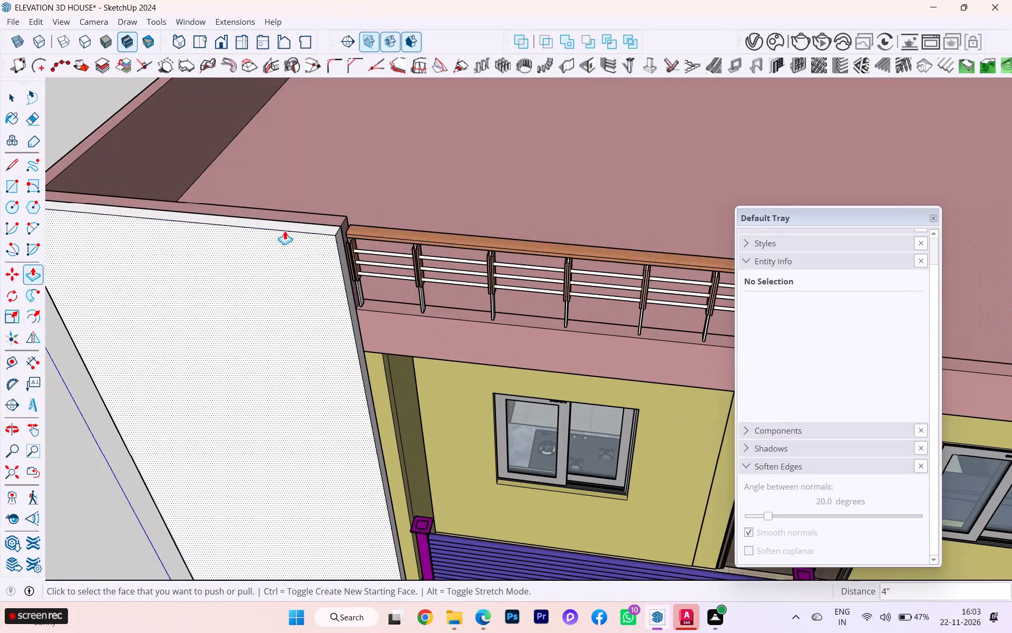
pyautogui.click(285, 224)
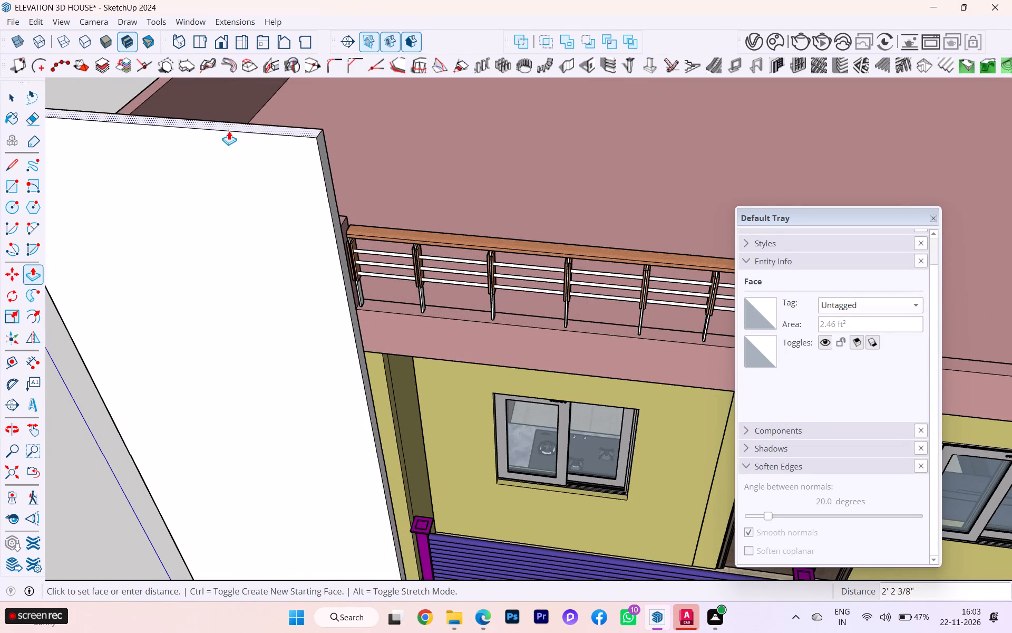
pyautogui.click(224, 107)
pyautogui.scroll(-4, 327, 124)
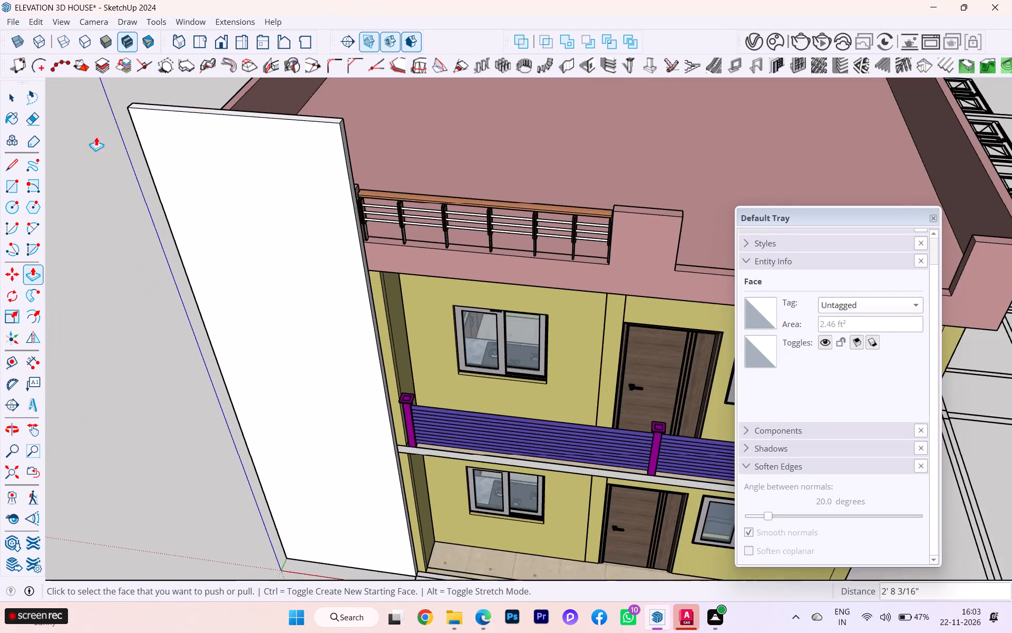
# Examine the heightened end bay against the parapet, balcony and base of the front from several angles.
pyautogui.moveTo(97, 138); pyautogui.dragTo(512, 131, button='middle')
pyautogui.scroll(-1, 267, 119)
pyautogui.scroll(1, 259, 119)
pyautogui.scroll(-3, 258, 119)
pyautogui.moveTo(526, 160); pyautogui.dragTo(157, 138, button='middle')
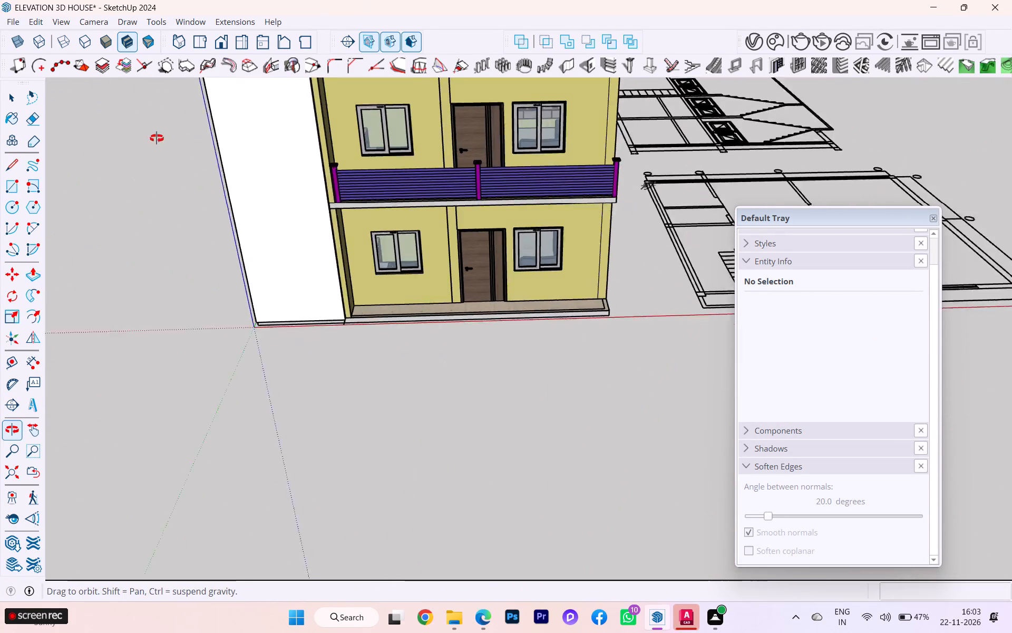
pyautogui.moveTo(157, 138); pyautogui.dragTo(154, 139, button='middle')
pyautogui.scroll(-3, 317, 175)
pyautogui.moveTo(335, 214); pyautogui.dragTo(153, 324, button='middle')
pyautogui.scroll(5, 182, 149)
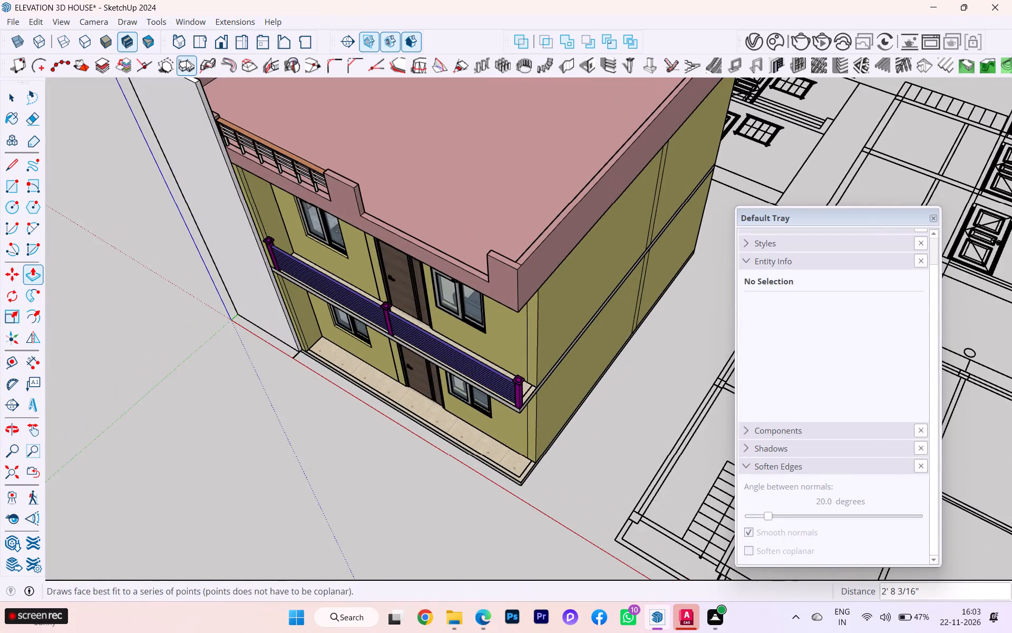
pyautogui.scroll(-3, 187, 62)
pyautogui.moveTo(227, 125); pyautogui.dragTo(364, 126, button='middle')
pyautogui.click(0, 96)
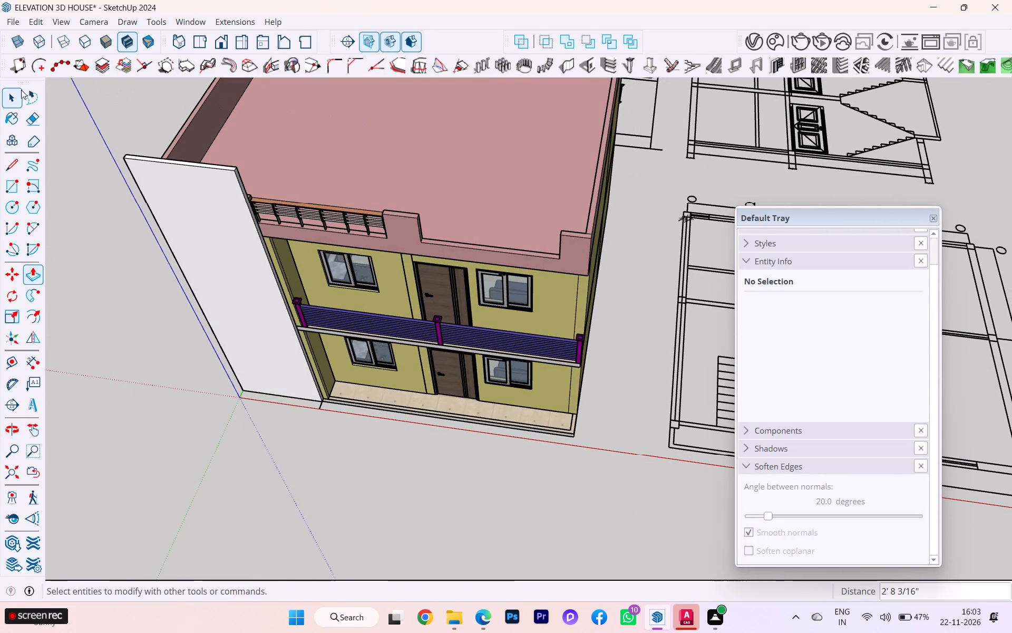
pyautogui.scroll(3, 273, 204)
pyautogui.click(12, 92)
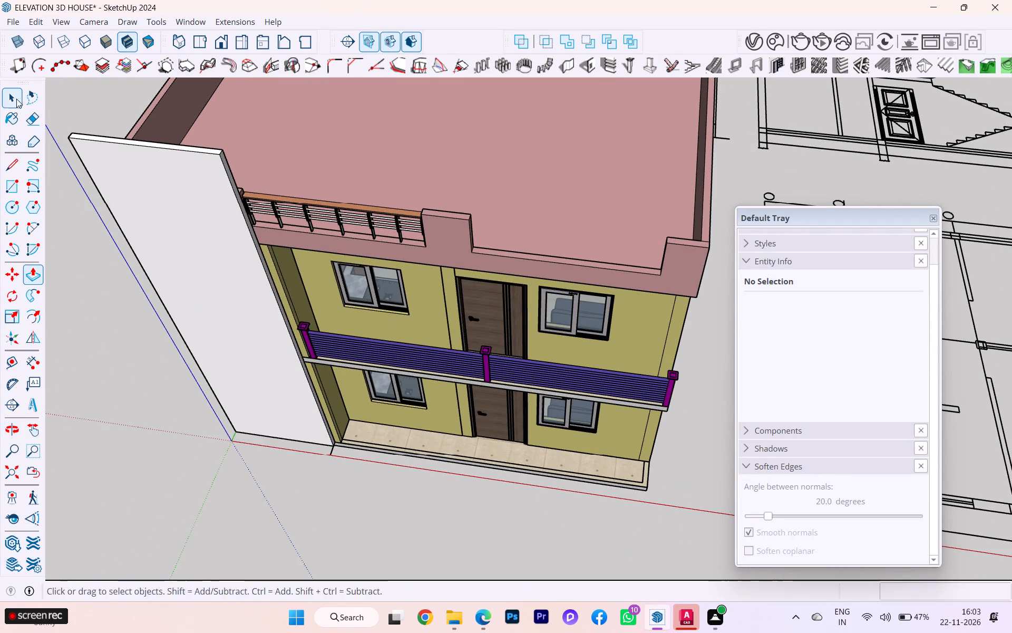
pyautogui.click(83, 308)
# Inside the parapet group, move the Rail TB railing about 11' 6 9/16" along the red axis into the opening between the middle and corner piers.
pyautogui.scroll(-1, 304, 226)
pyautogui.moveTo(305, 225); pyautogui.dragTo(308, 195, button='middle')
pyautogui.scroll(5, 406, 144)
pyautogui.click(357, 176)
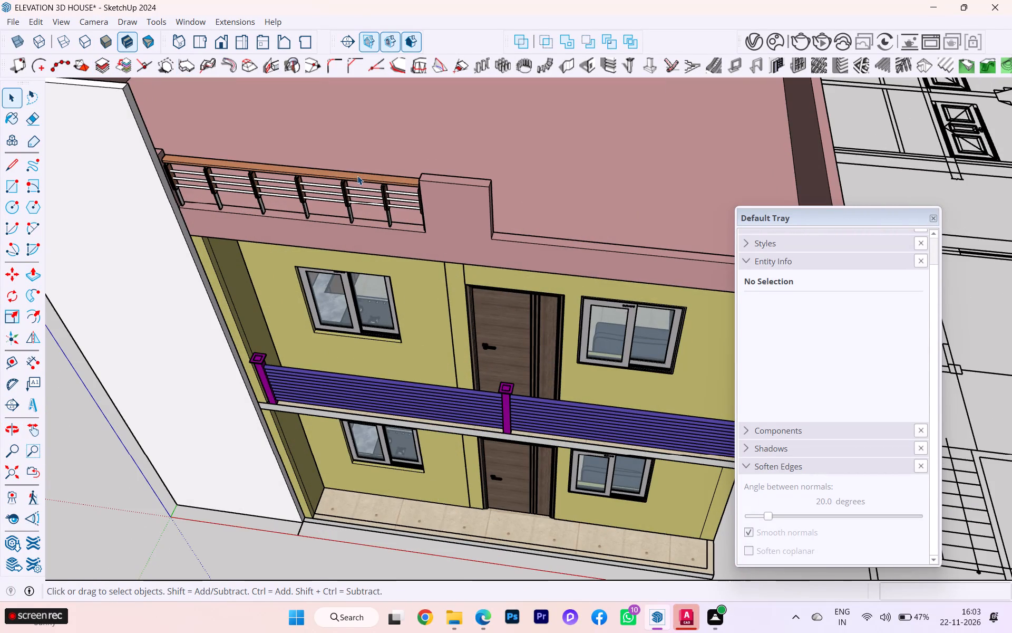
pyautogui.scroll(-1, 284, 190)
pyautogui.doubleClick(281, 191)
pyautogui.click(294, 183)
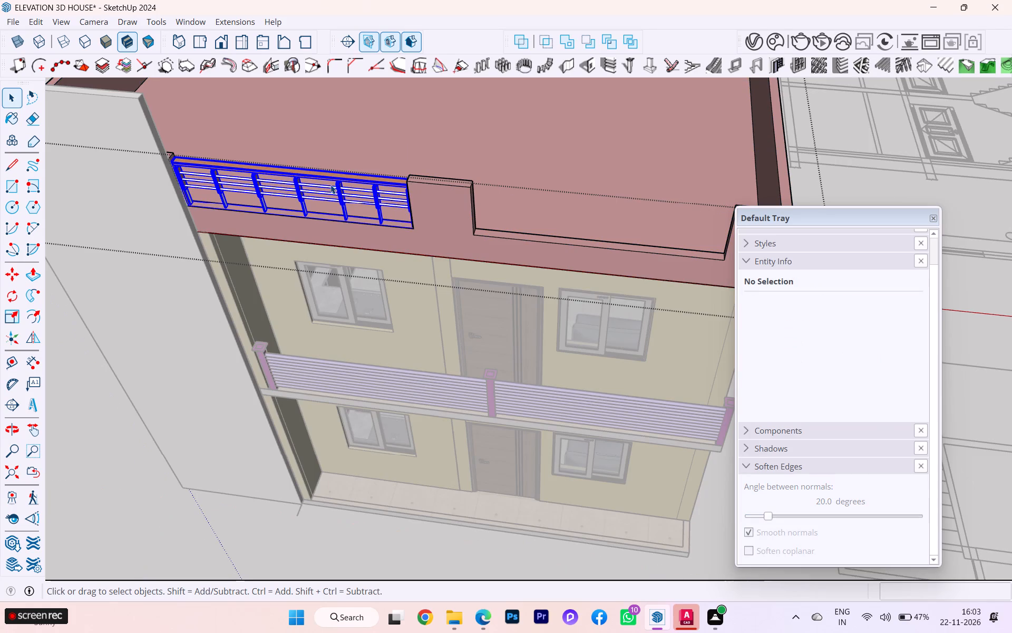
pyautogui.scroll(-1, 371, 193)
pyautogui.scroll(2, 372, 194)
pyautogui.scroll(-2, 372, 194)
pyautogui.click(6, 276)
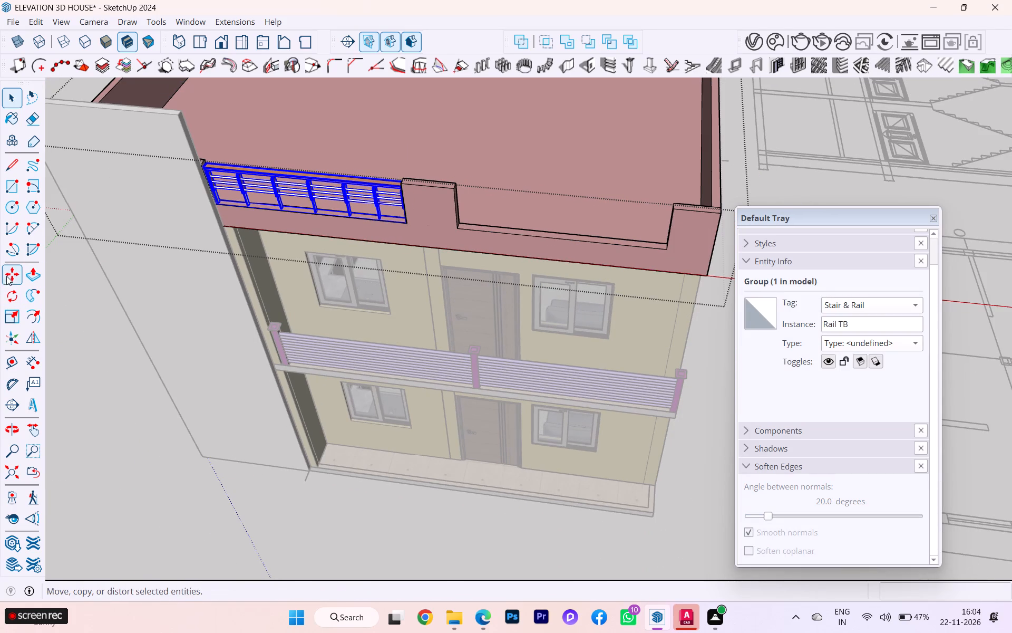
pyautogui.scroll(2, 449, 231)
pyautogui.scroll(-2, 449, 229)
pyautogui.scroll(6, 449, 229)
pyautogui.click(400, 220)
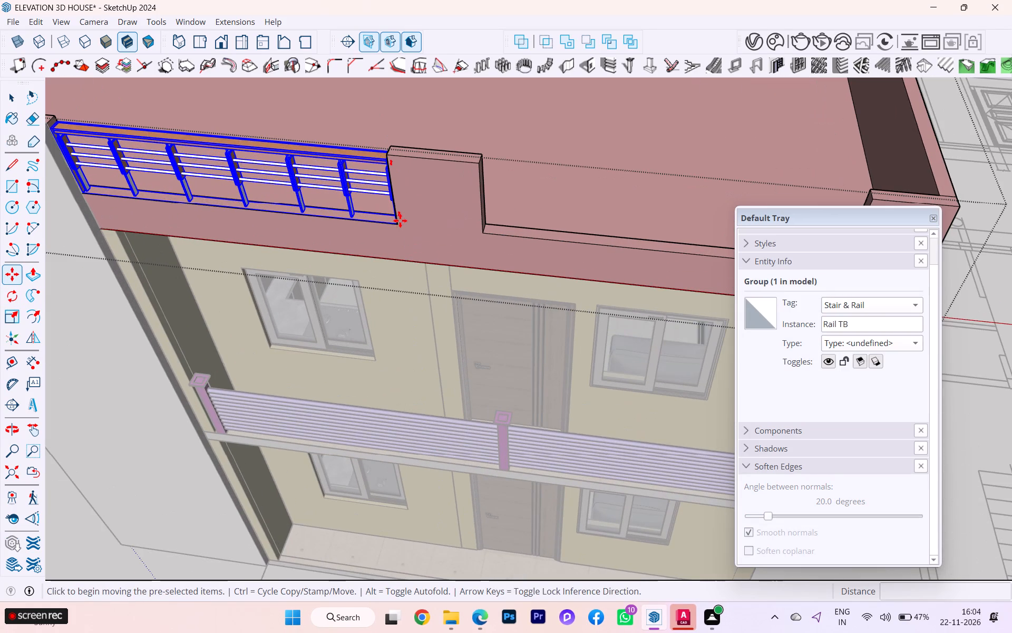
pyautogui.scroll(-1, 477, 227)
pyautogui.scroll(2, 476, 227)
pyautogui.scroll(-3, 469, 227)
pyautogui.scroll(-8, 403, 216)
pyautogui.scroll(-6, 321, 196)
pyautogui.scroll(2, 521, 223)
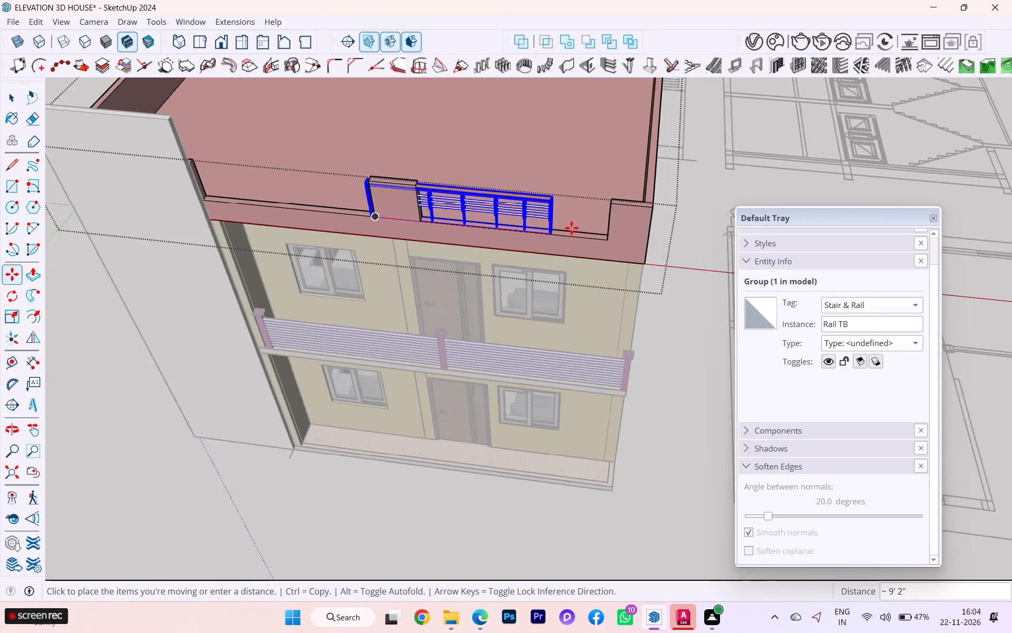
pyautogui.scroll(5, 571, 228)
pyautogui.scroll(1, 644, 250)
pyautogui.scroll(-1, 644, 250)
pyautogui.scroll(6, 644, 250)
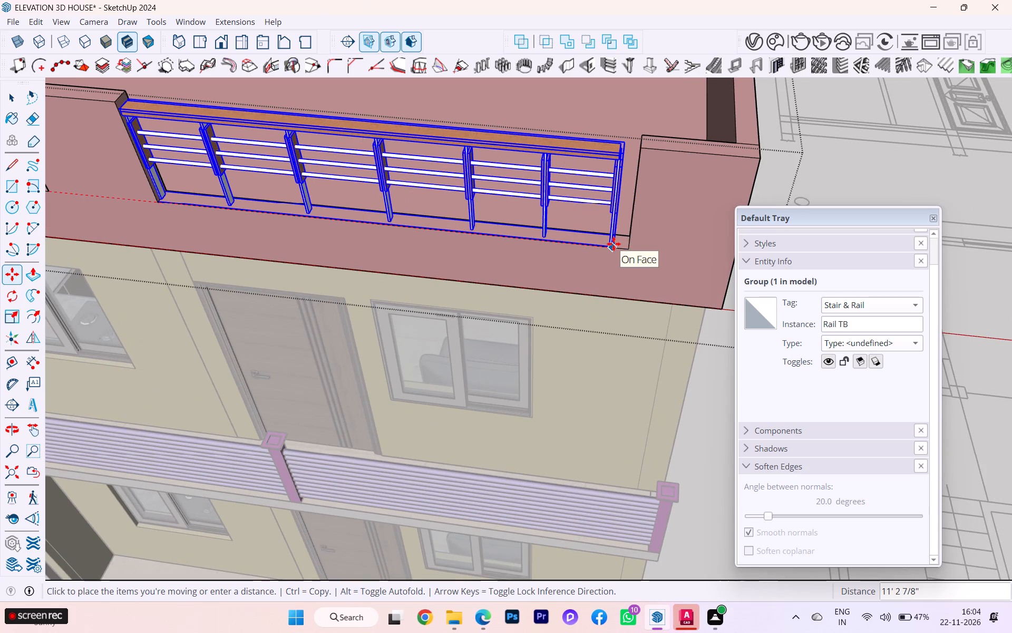
pyautogui.scroll(6, 614, 244)
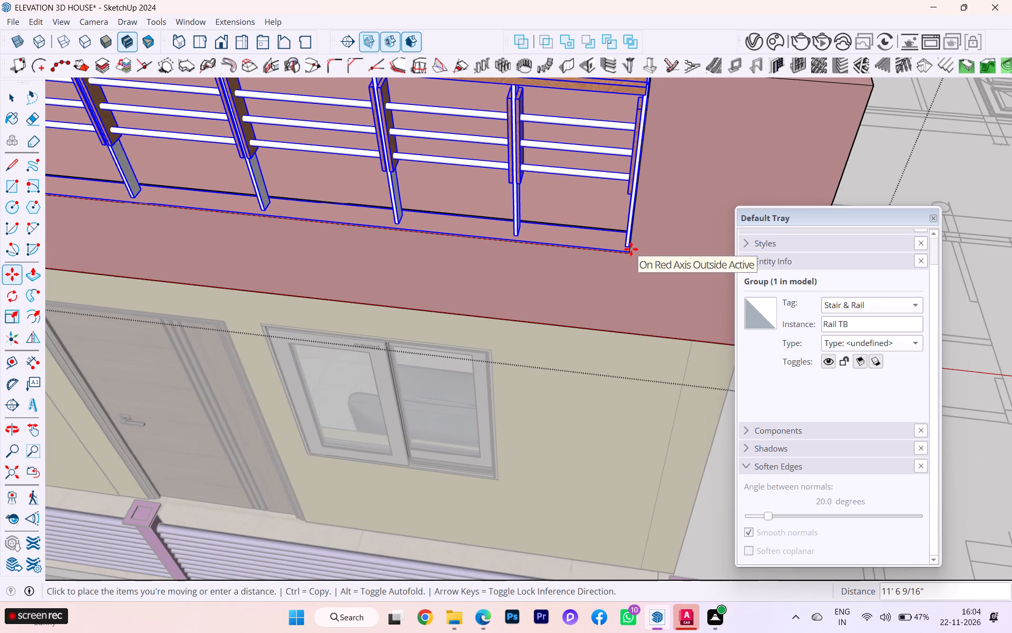
pyautogui.click(631, 249)
# Examine how the moved railing fits between the middle and corner parapet piers, and leave the parapet group.
pyautogui.scroll(-4, 661, 252)
pyautogui.scroll(2, 665, 257)
pyautogui.scroll(-1, 600, 239)
pyautogui.scroll(2, 600, 239)
pyautogui.scroll(-2, 600, 239)
pyautogui.scroll(2, 600, 239)
pyautogui.scroll(-4, 600, 240)
pyautogui.scroll(1, 617, 233)
pyautogui.scroll(-1, 487, 227)
pyautogui.moveTo(552, 218); pyautogui.dragTo(605, 186, button='middle')
pyautogui.scroll(-1, 653, 195)
pyautogui.scroll(2, 653, 195)
pyautogui.scroll(-11, 653, 197)
pyautogui.scroll(8, 350, 164)
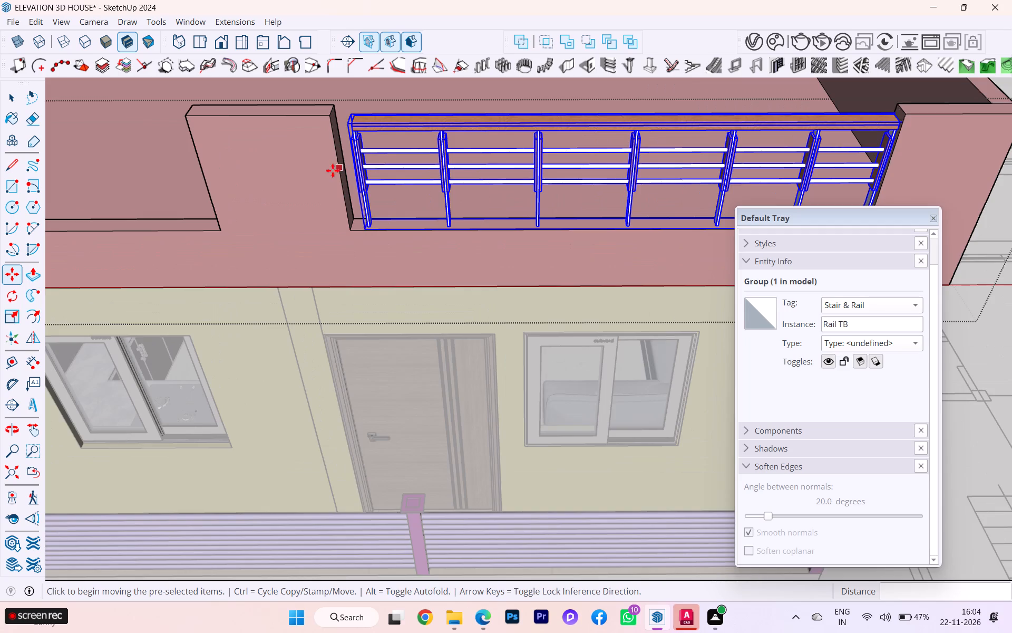
pyautogui.scroll(4, 331, 171)
pyautogui.click(5, 98)
pyautogui.scroll(-5, 458, 157)
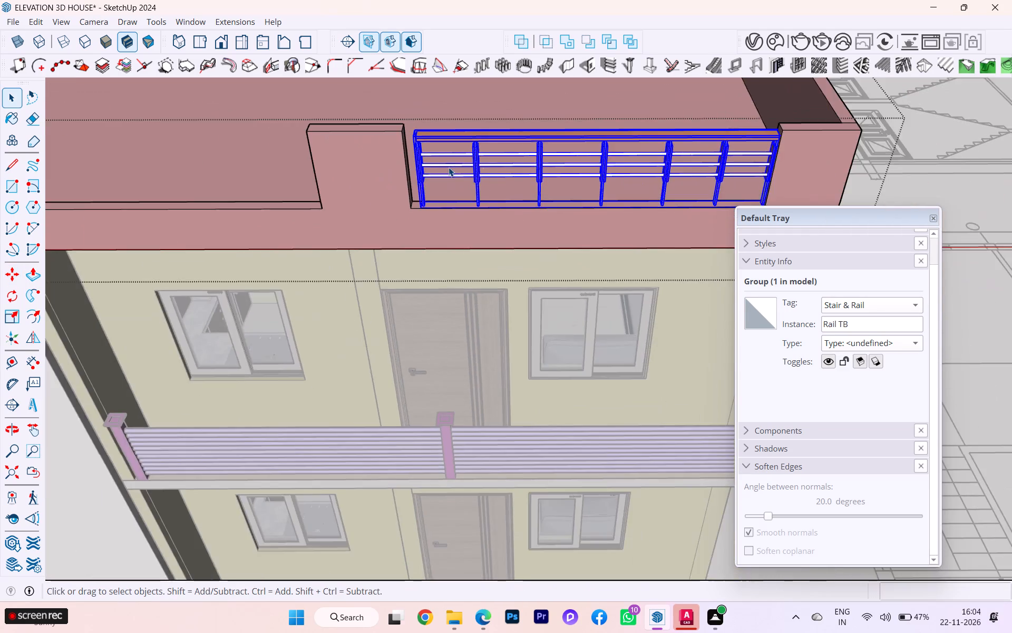
pyautogui.scroll(-3, 449, 167)
pyautogui.scroll(1, 412, 164)
pyautogui.scroll(-4, 412, 164)
pyautogui.scroll(1, 411, 165)
pyautogui.scroll(-5, 411, 165)
pyautogui.click(84, 303)
pyautogui.scroll(3, 474, 140)
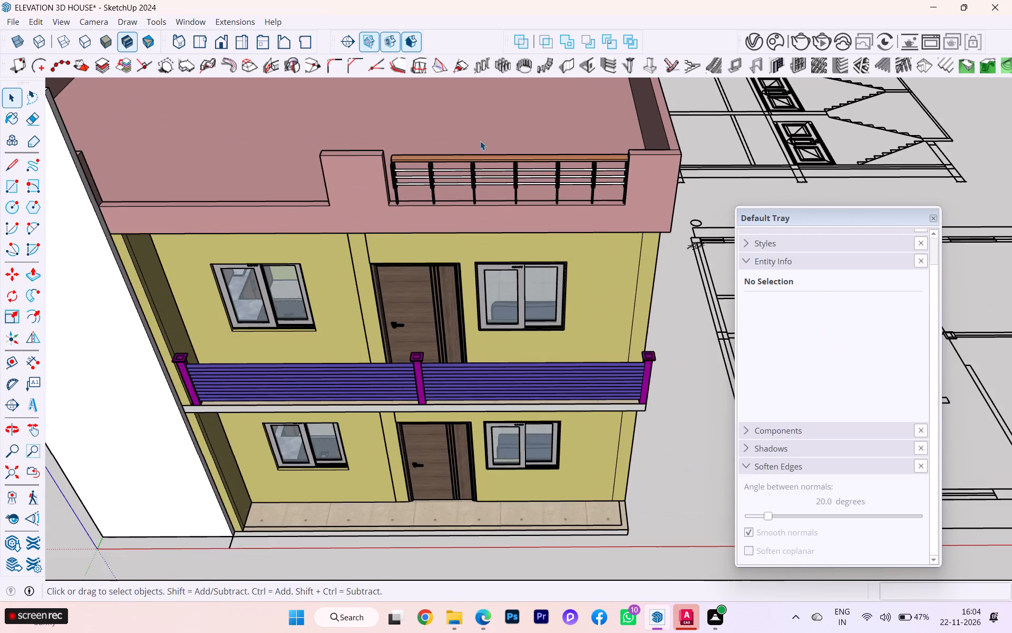
# Inside the parapet group, Push/Pull the middle pier's railing-side face about 3 7/8" to meet the end of the handrail.
pyautogui.moveTo(440, 158); pyautogui.dragTo(344, 183, button='middle')
pyautogui.scroll(8, 338, 185)
pyautogui.scroll(-1, 338, 185)
pyautogui.scroll(9, 338, 185)
pyautogui.scroll(-1, 301, 165)
pyautogui.scroll(1, 301, 165)
pyautogui.click(301, 162)
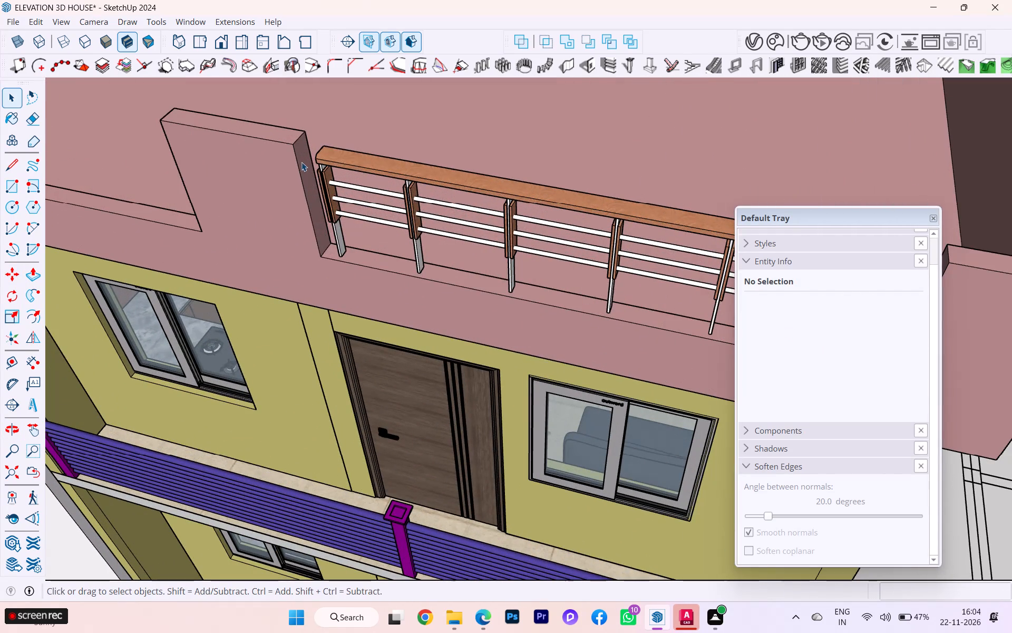
pyautogui.doubleClick(301, 162)
pyautogui.click(302, 155)
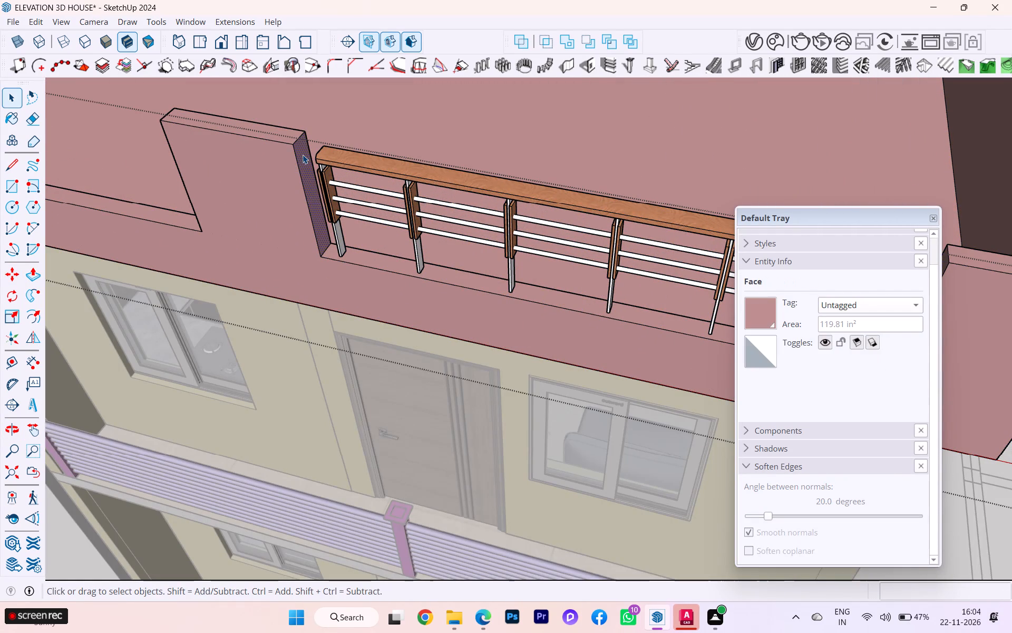
pyautogui.write('P\\')
pyautogui.press('Return')
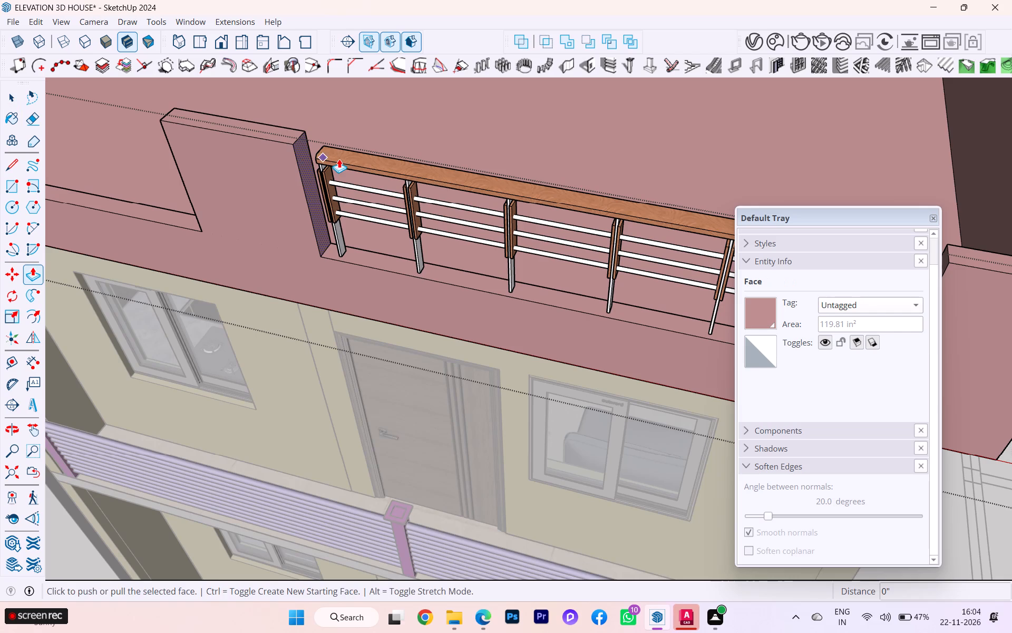
pyautogui.click(303, 149)
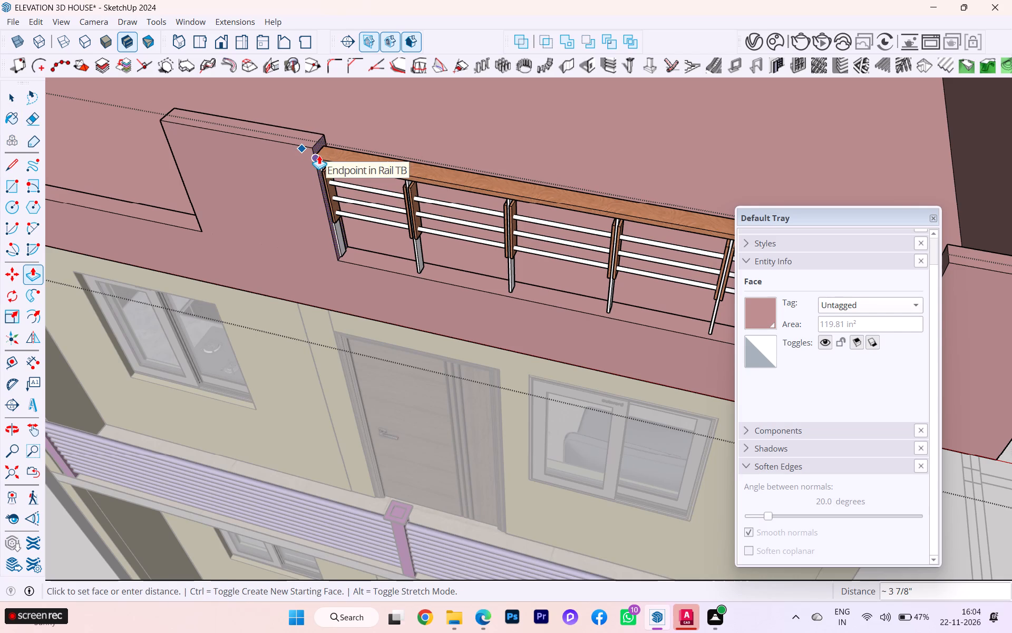
pyautogui.scroll(-2, 312, 158)
pyautogui.scroll(1, 312, 158)
pyautogui.scroll(-1, 312, 158)
pyautogui.scroll(7, 312, 158)
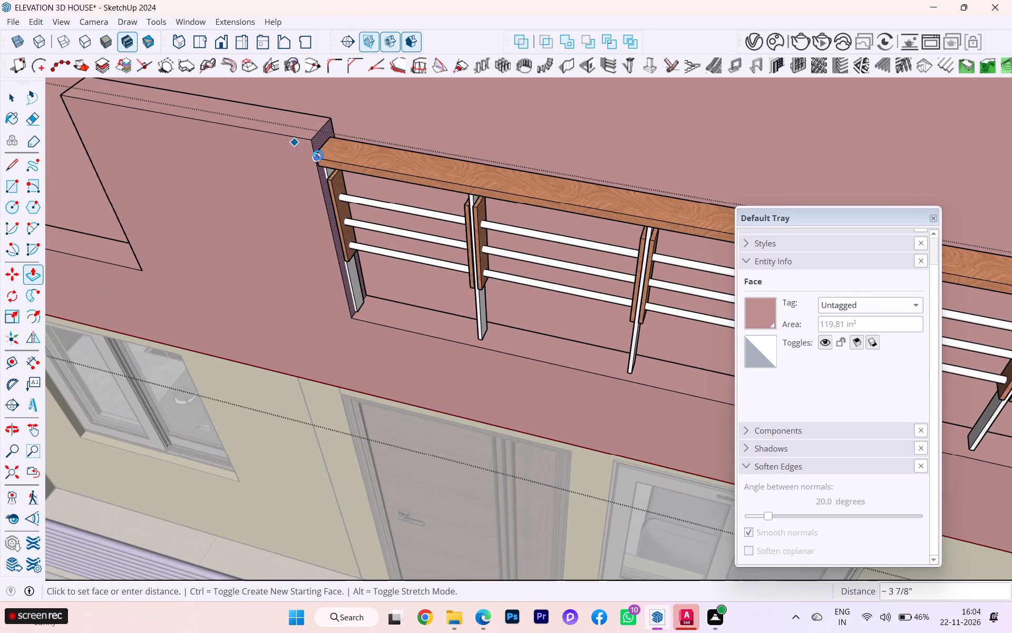
pyautogui.click(318, 155)
# Examine the widened middle pier and the whole front from several angles, and leave the parapet group.
pyautogui.scroll(-8, 647, 172)
pyautogui.moveTo(459, 174); pyautogui.dragTo(648, 92, button='middle')
pyautogui.scroll(-1, 591, 145)
pyautogui.scroll(-3, 547, 107)
pyautogui.scroll(1, 547, 108)
pyautogui.scroll(-1, 547, 109)
pyautogui.scroll(1, 547, 109)
pyautogui.scroll(-3, 547, 110)
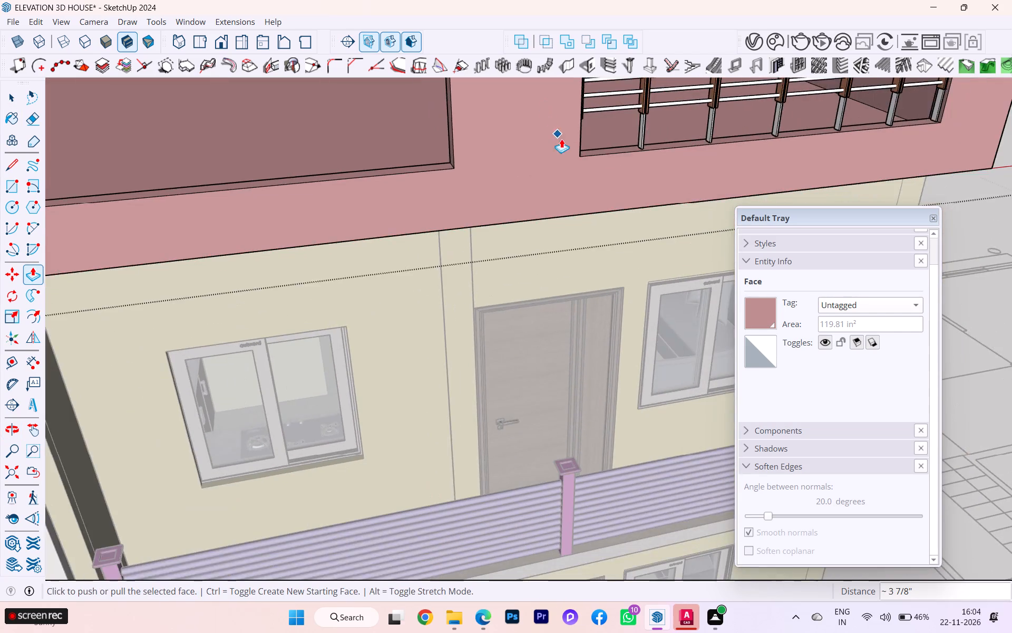
pyautogui.scroll(-1, 561, 139)
pyautogui.scroll(1, 566, 150)
pyautogui.scroll(-2, 567, 153)
pyautogui.scroll(3, 568, 157)
pyautogui.scroll(-5, 561, 181)
pyautogui.scroll(2, 565, 187)
pyautogui.scroll(-1, 567, 187)
pyautogui.scroll(-4, 617, 187)
pyautogui.scroll(3, 617, 187)
pyautogui.scroll(-4, 617, 187)
pyautogui.moveTo(689, 174); pyautogui.dragTo(620, 146, button='middle')
pyautogui.scroll(-4, 773, 160)
pyautogui.scroll(2, 780, 164)
pyautogui.scroll(-1, 782, 164)
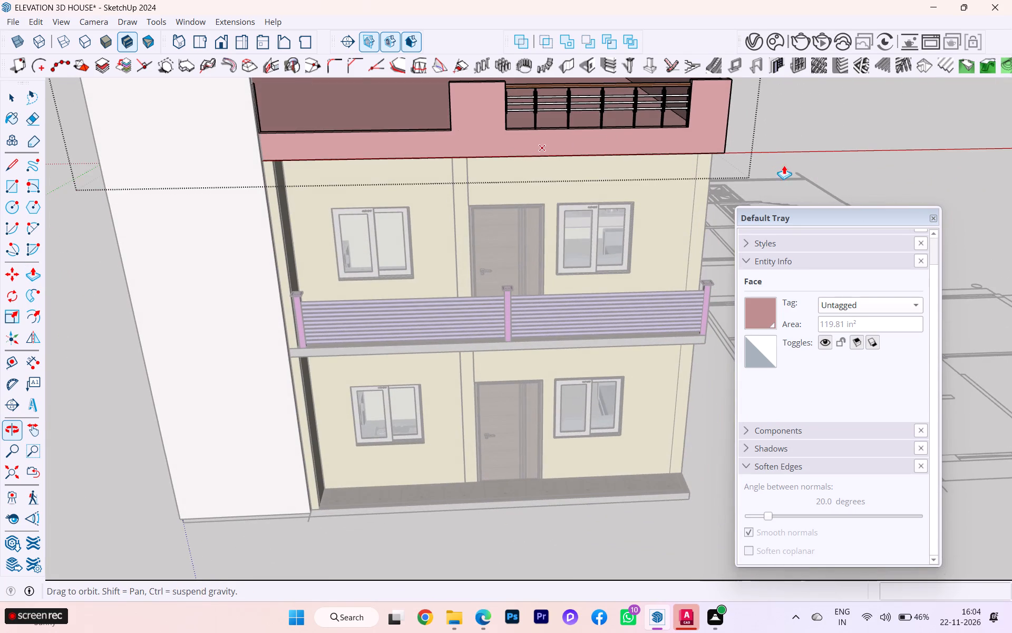
pyautogui.scroll(-3, 784, 165)
pyautogui.scroll(3, 752, 180)
pyautogui.scroll(-4, 743, 181)
pyautogui.scroll(1, 666, 193)
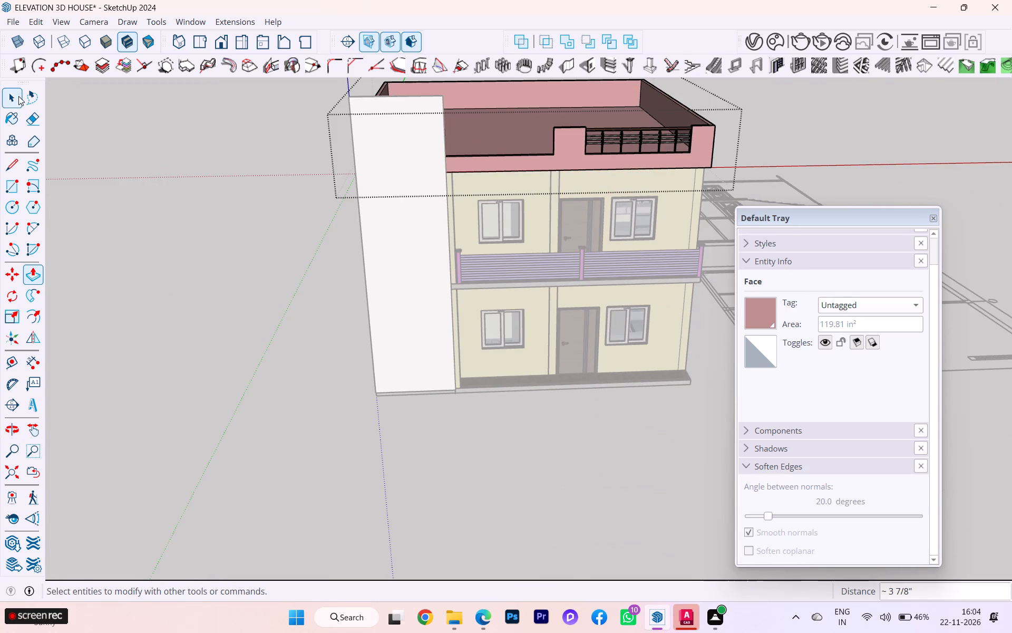
pyautogui.click(18, 96)
pyautogui.click(220, 167)
pyautogui.scroll(3, 536, 129)
pyautogui.moveTo(454, 132); pyautogui.dragTo(425, 155, button='middle')
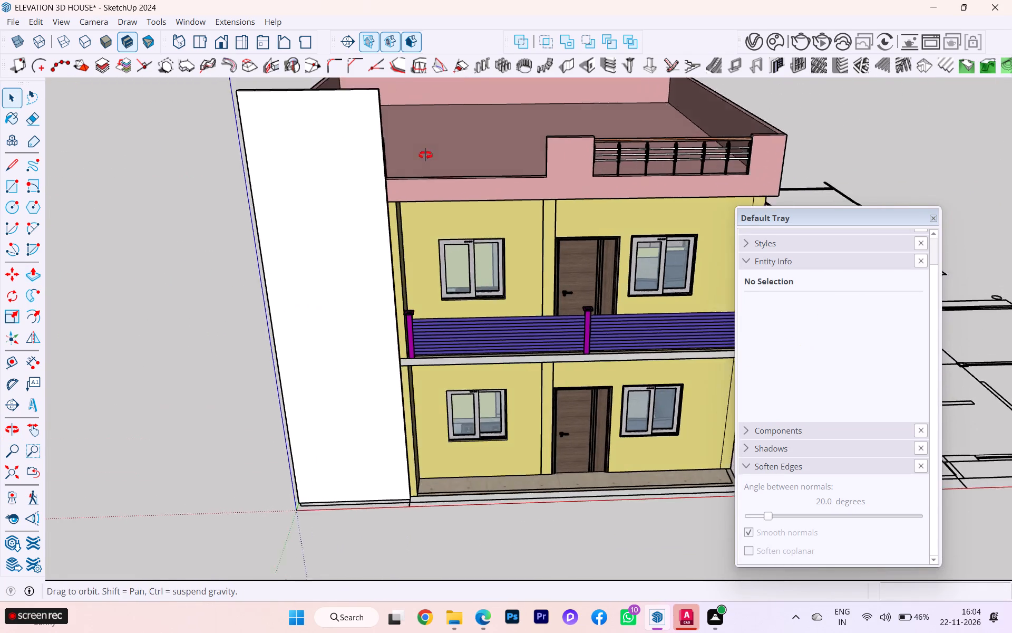
# Inside the parapet group, Push/Pull the end face of the open parapet recess beside the tall bay by about 7/16".
pyautogui.moveTo(425, 155); pyautogui.dragTo(332, 180, button='middle')
pyautogui.scroll(2, 233, 196)
pyautogui.scroll(-1, 233, 196)
pyautogui.scroll(3, 232, 196)
pyautogui.click(110, 269)
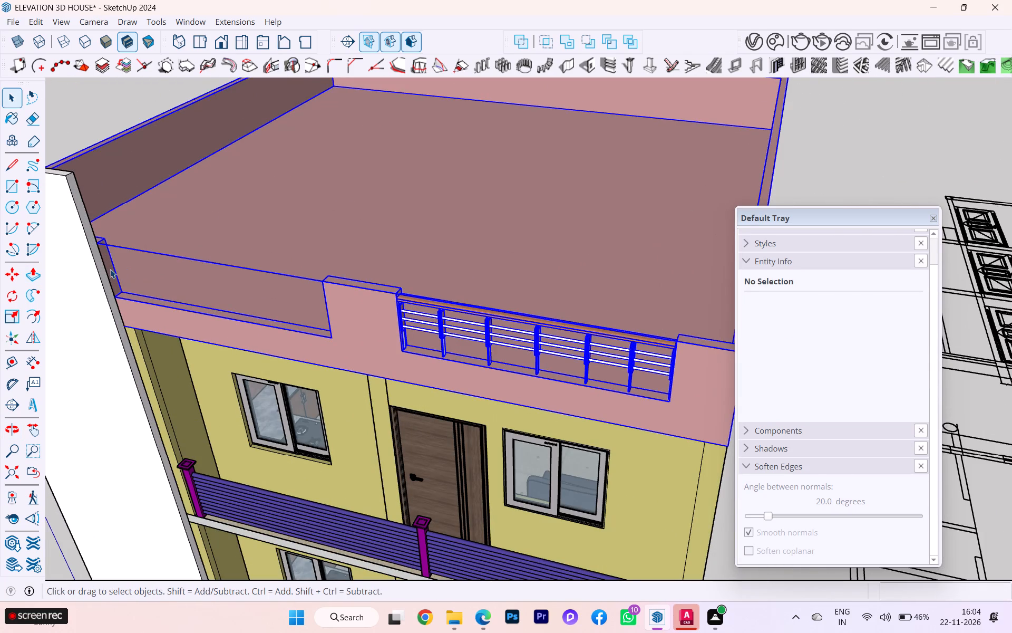
pyautogui.doubleClick(110, 269)
pyautogui.click(111, 267)
pyautogui.click(108, 268)
pyautogui.scroll(3, 113, 266)
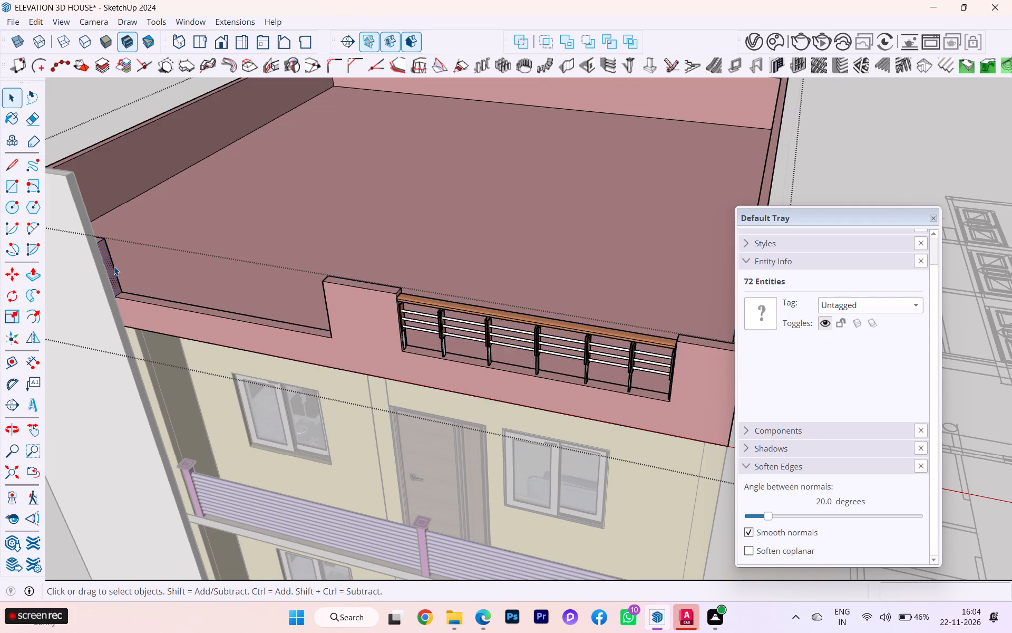
pyautogui.scroll(1, 114, 266)
pyautogui.press('p')
pyautogui.press('Return')
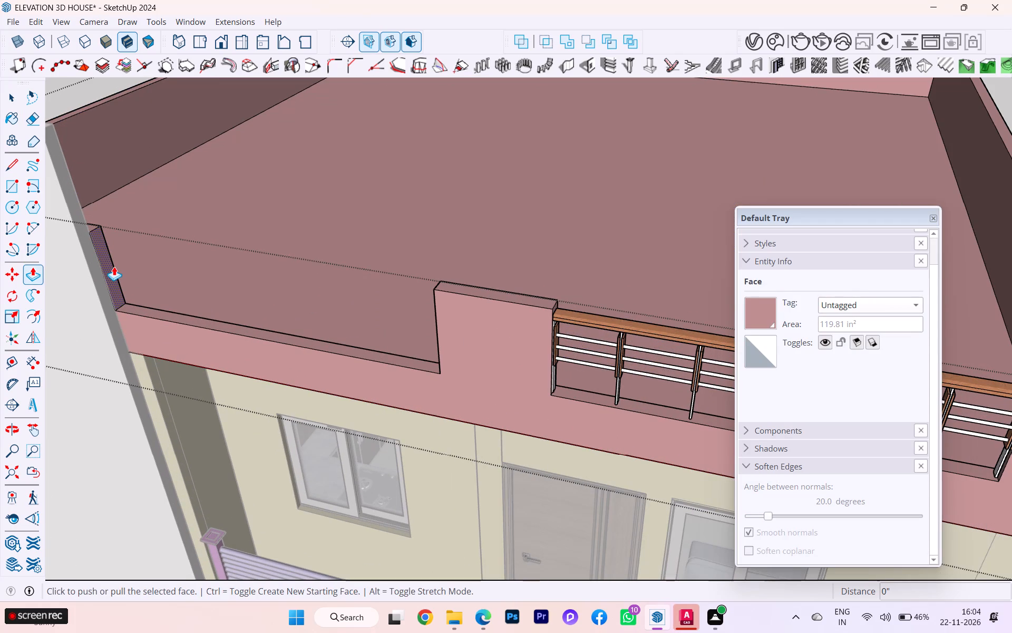
pyautogui.click(118, 264)
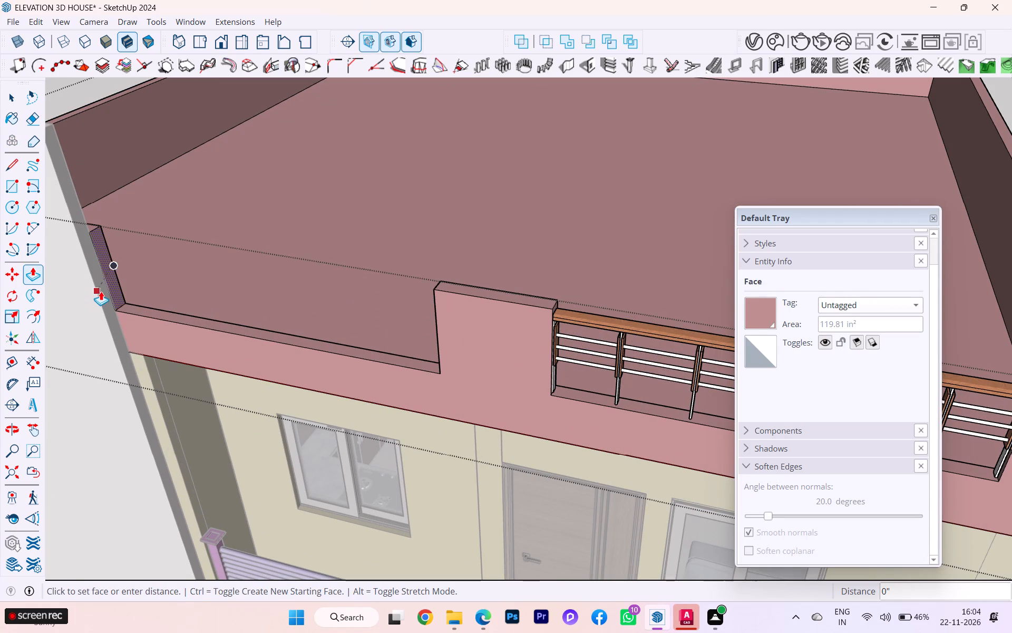
pyautogui.click(101, 291)
pyautogui.scroll(5, 116, 271)
pyautogui.click(107, 269)
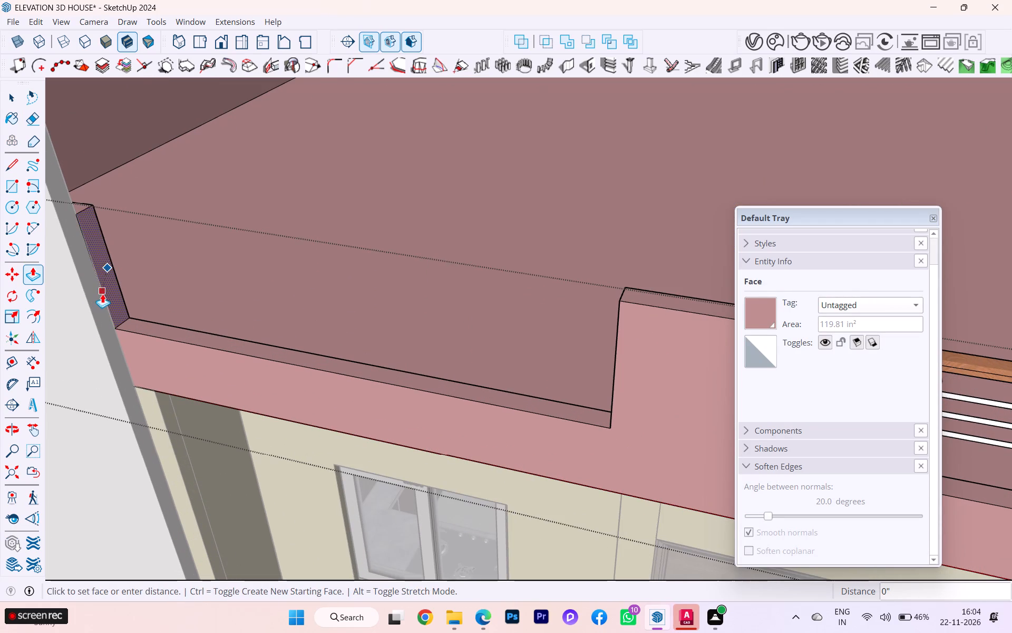
pyautogui.click(99, 312)
# Examine the parapet recess beside the tall bay, then the overall front with the roof parapet.
pyautogui.scroll(2, 314, 340)
pyautogui.scroll(-2, 337, 341)
pyautogui.scroll(2, 380, 346)
pyautogui.scroll(-3, 390, 346)
pyautogui.moveTo(439, 317); pyautogui.dragTo(541, 283, button='middle')
pyautogui.scroll(-1, 526, 245)
pyautogui.scroll(2, 526, 245)
pyautogui.scroll(-1, 526, 245)
pyautogui.scroll(1, 524, 245)
pyautogui.scroll(-3, 524, 245)
pyautogui.scroll(1, 505, 238)
pyautogui.scroll(-1, 505, 238)
pyautogui.scroll(1, 505, 238)
pyautogui.scroll(-1, 504, 237)
pyautogui.click(1, 100)
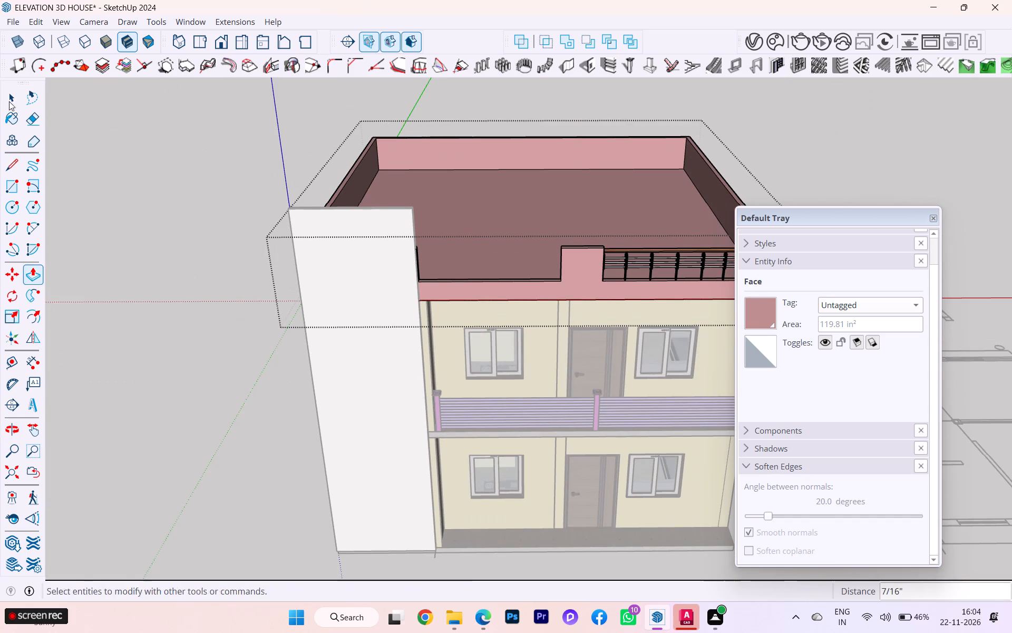
# Leave the parapet group, and Push/Pull the tall end bay's narrow side face about 5 7/16" towards the balcony front.
pyautogui.click(17, 98)
pyautogui.click(162, 172)
pyautogui.scroll(-3, 356, 264)
pyautogui.moveTo(411, 274); pyautogui.dragTo(413, 272, button='middle')
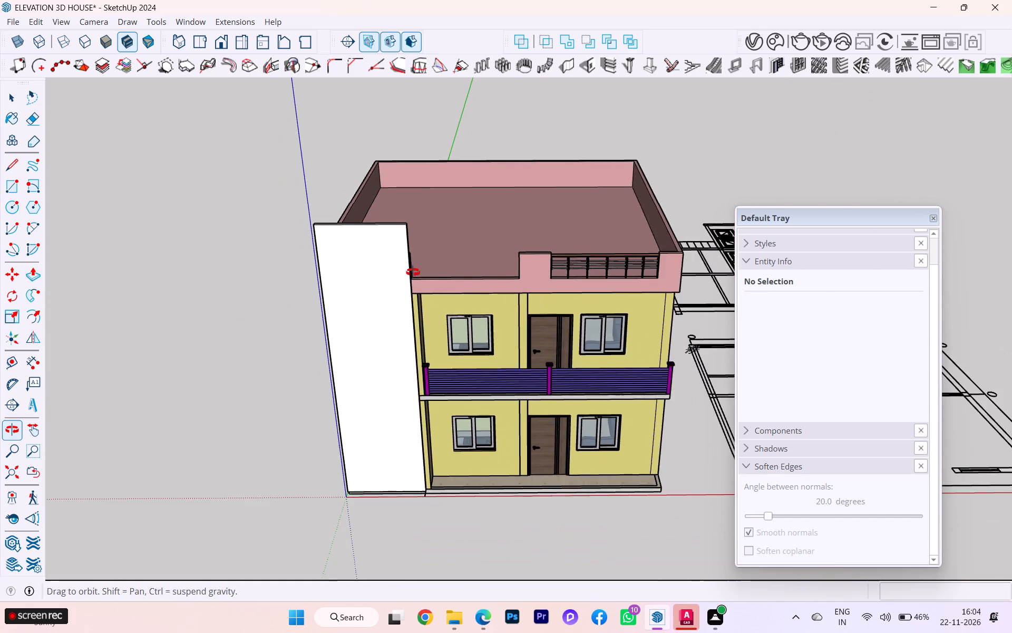
pyautogui.moveTo(413, 272); pyautogui.dragTo(419, 256, button='middle')
pyautogui.scroll(-4, 373, 246)
pyautogui.moveTo(531, 258); pyautogui.dragTo(500, 261, button='middle')
pyautogui.scroll(3, 472, 320)
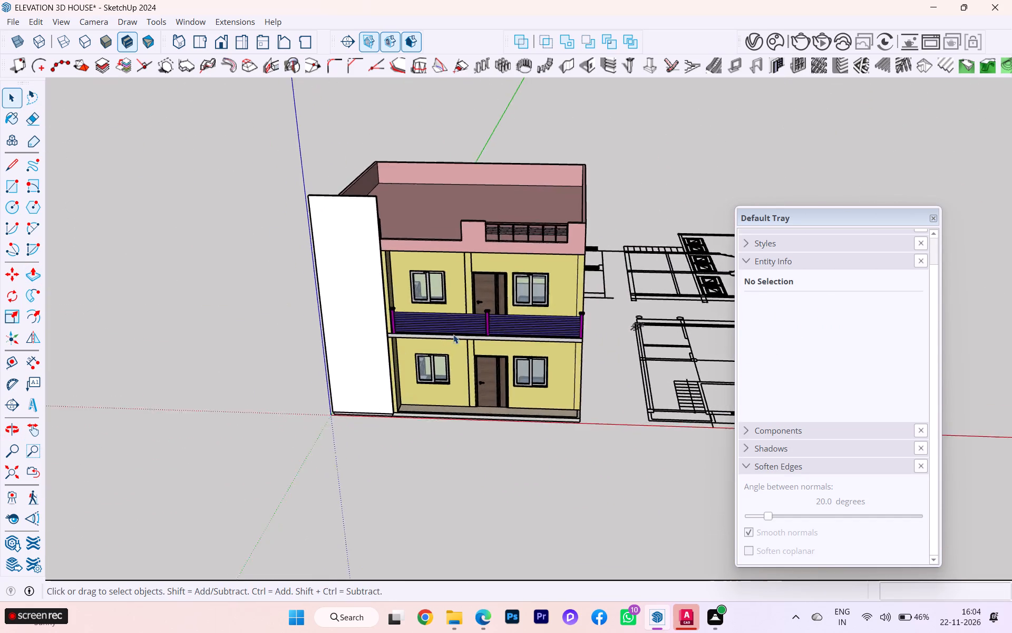
pyautogui.scroll(5, 453, 334)
pyautogui.scroll(6, 367, 280)
pyautogui.scroll(-2, 368, 279)
pyautogui.scroll(2, 368, 279)
pyautogui.moveTo(362, 279); pyautogui.dragTo(324, 286, button='middle')
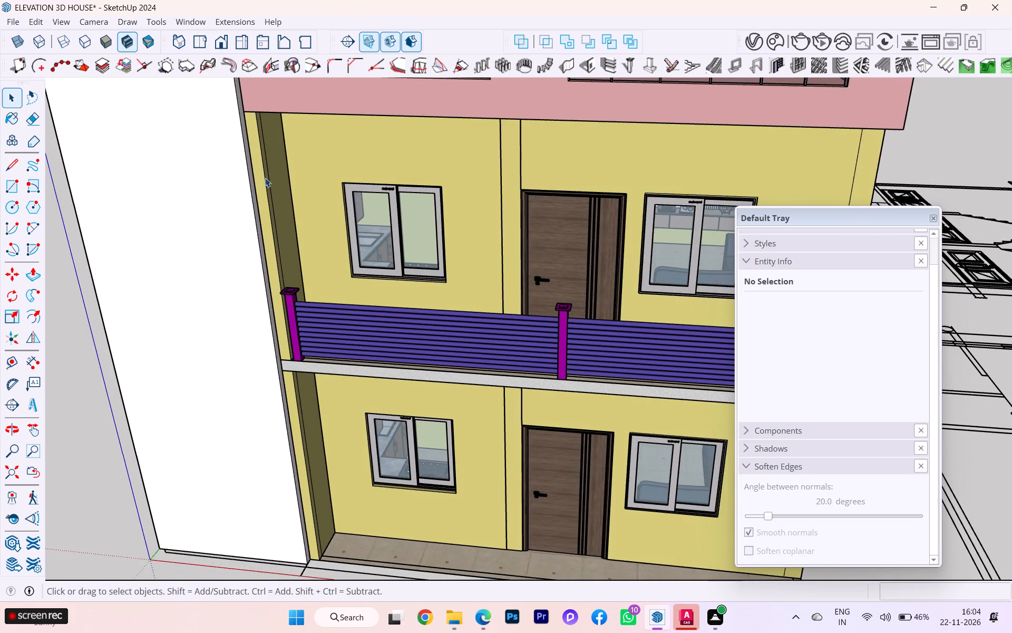
pyautogui.scroll(2, 260, 157)
pyautogui.scroll(-2, 279, 145)
pyautogui.moveTo(231, 186); pyautogui.dragTo(198, 230, button='middle')
pyautogui.scroll(4, 230, 143)
pyautogui.scroll(-1, 230, 143)
pyautogui.scroll(1, 230, 143)
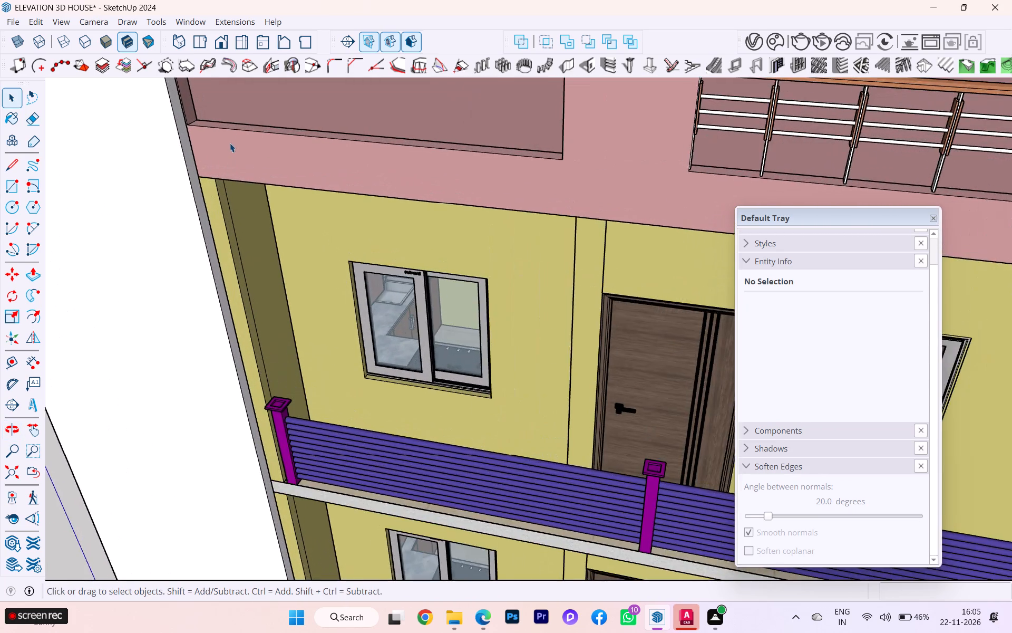
pyautogui.scroll(4, 210, 155)
pyautogui.click(190, 217)
pyautogui.doubleClick(195, 214)
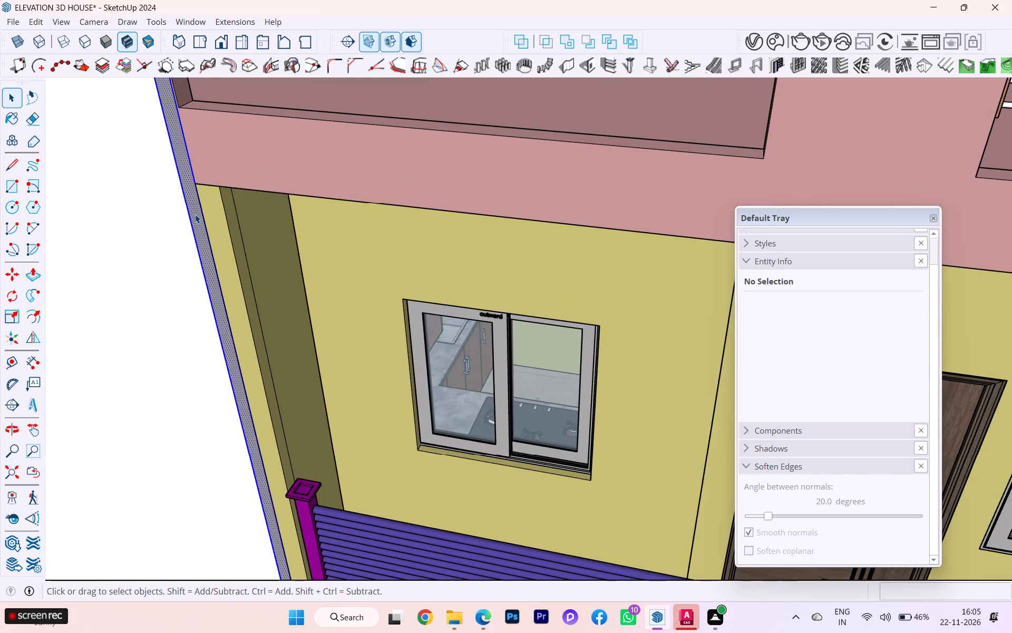
pyautogui.click(192, 219)
pyautogui.click(196, 218)
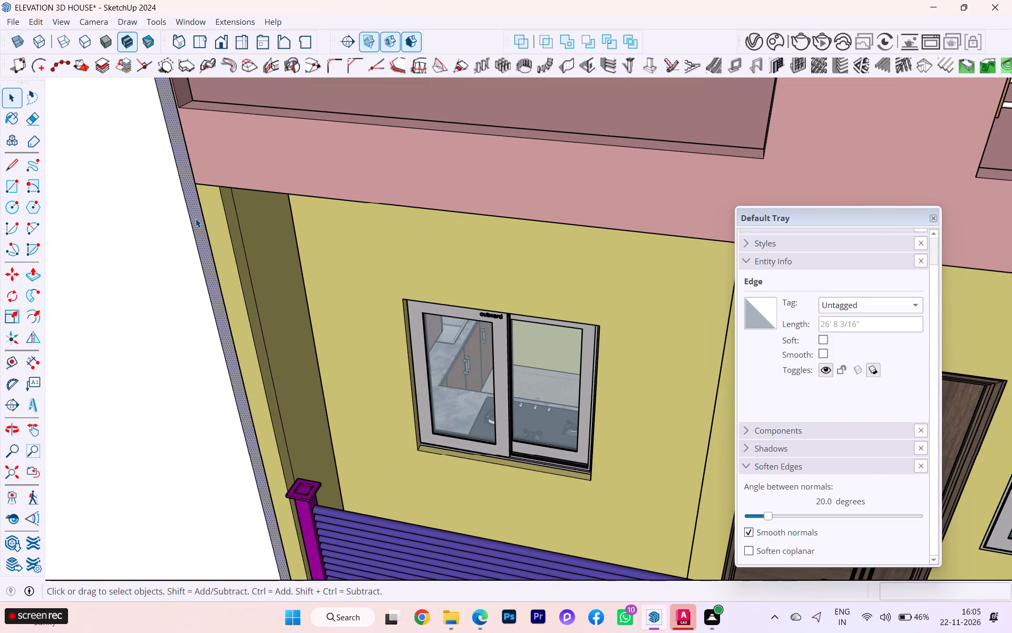
pyautogui.press('p')
pyautogui.press('Return')
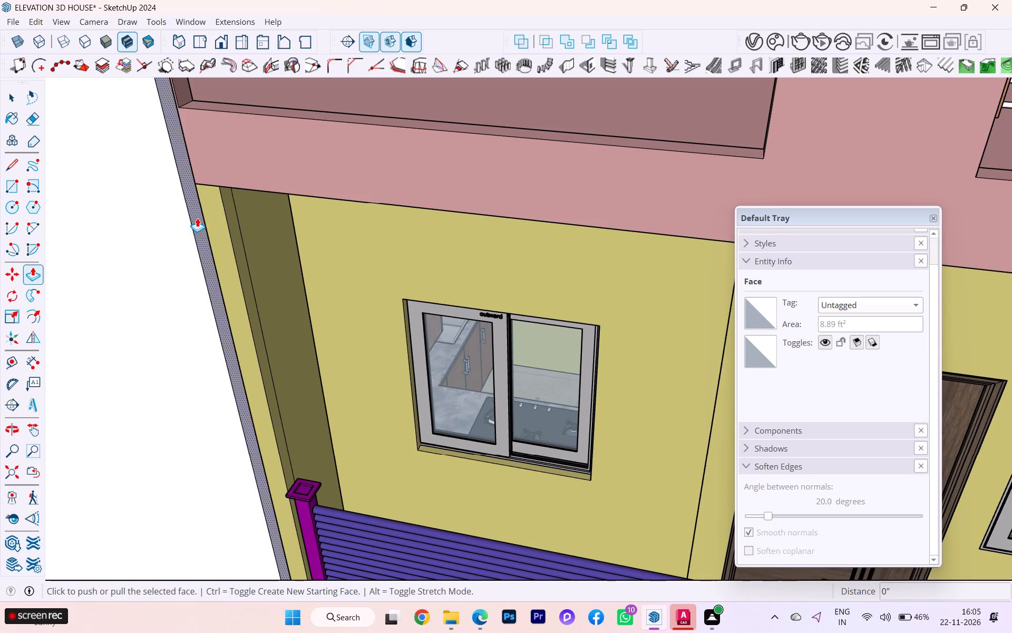
pyautogui.click(196, 218)
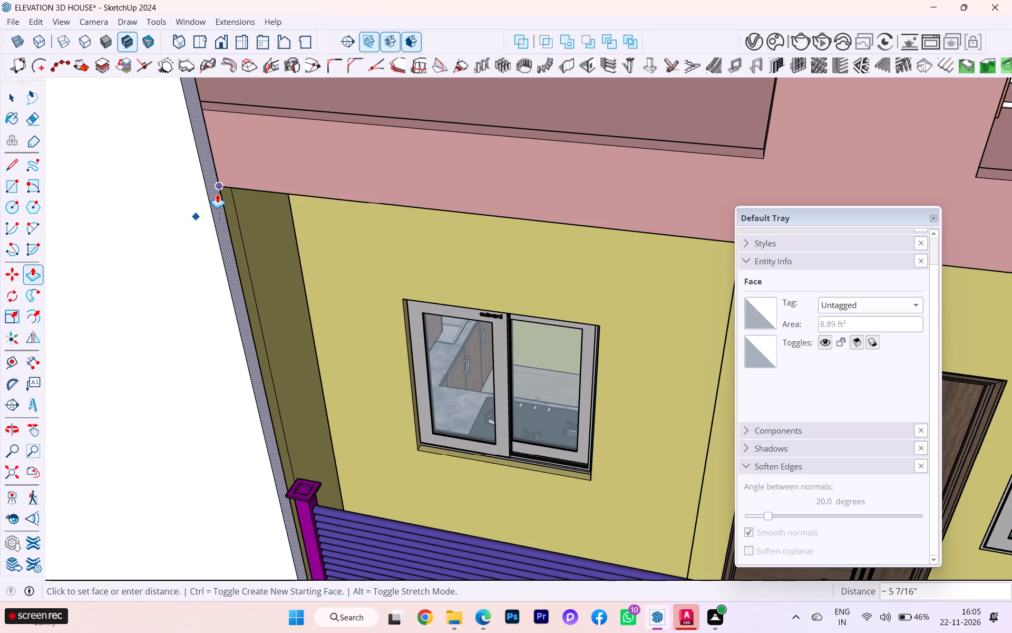
pyautogui.click(217, 194)
pyautogui.scroll(-11, 378, 220)
pyautogui.moveTo(328, 320); pyautogui.dragTo(404, 306, button='middle')
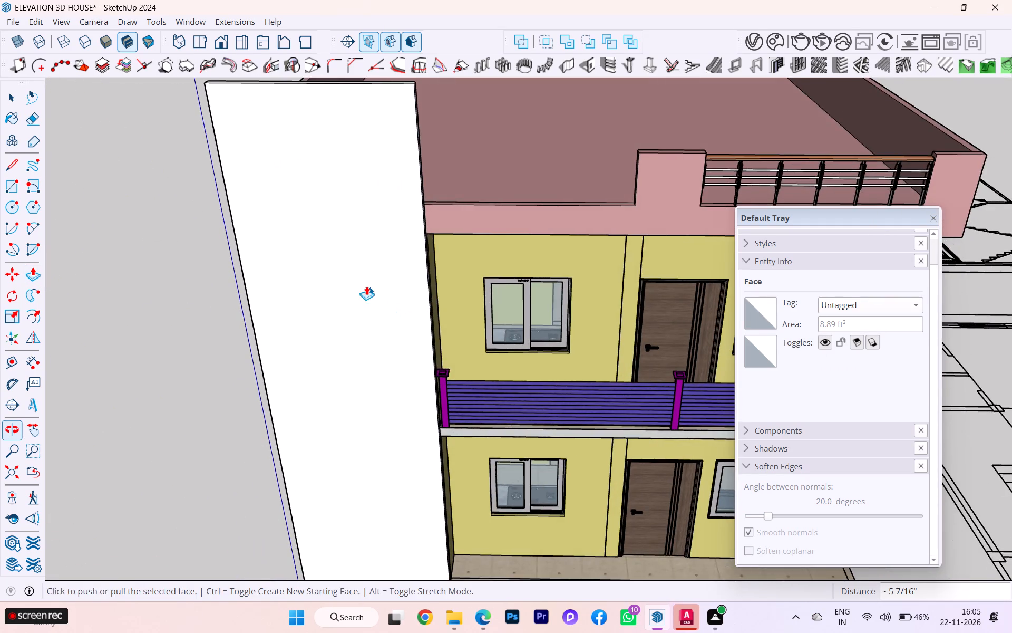
pyautogui.scroll(-2, 365, 286)
pyautogui.scroll(3, 364, 285)
pyautogui.scroll(-3, 364, 285)
pyautogui.moveTo(339, 279); pyautogui.dragTo(306, 351, button='middle')
pyautogui.click(16, 102)
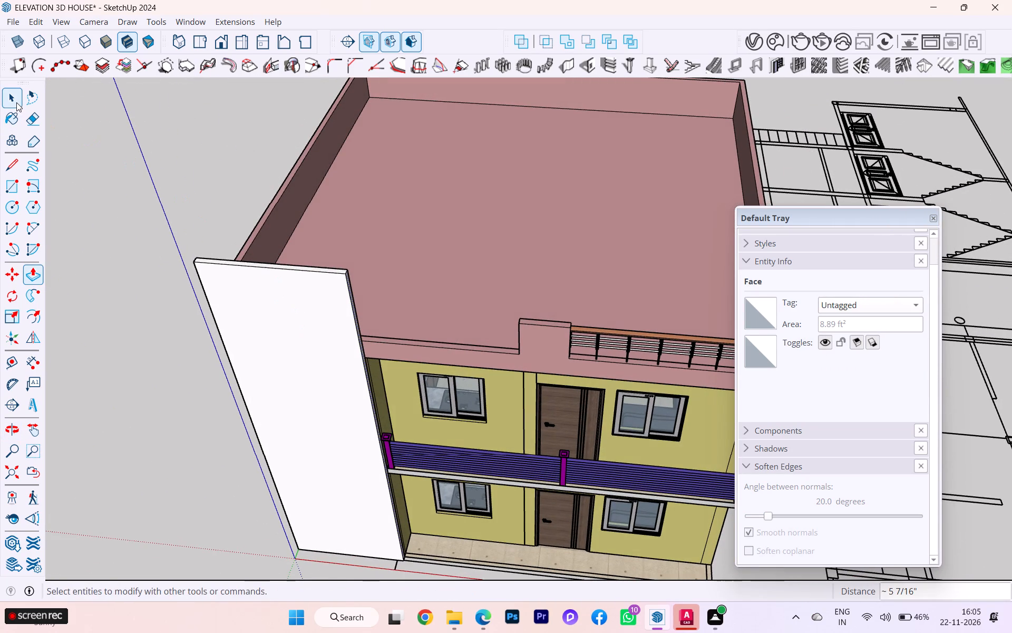
pyautogui.click(123, 174)
# Examine the widened end bay and the whole house from the front, the far side and above.
pyautogui.scroll(-1, 353, 248)
pyautogui.moveTo(353, 248); pyautogui.dragTo(133, 255, button='middle')
pyautogui.scroll(-3, 517, 241)
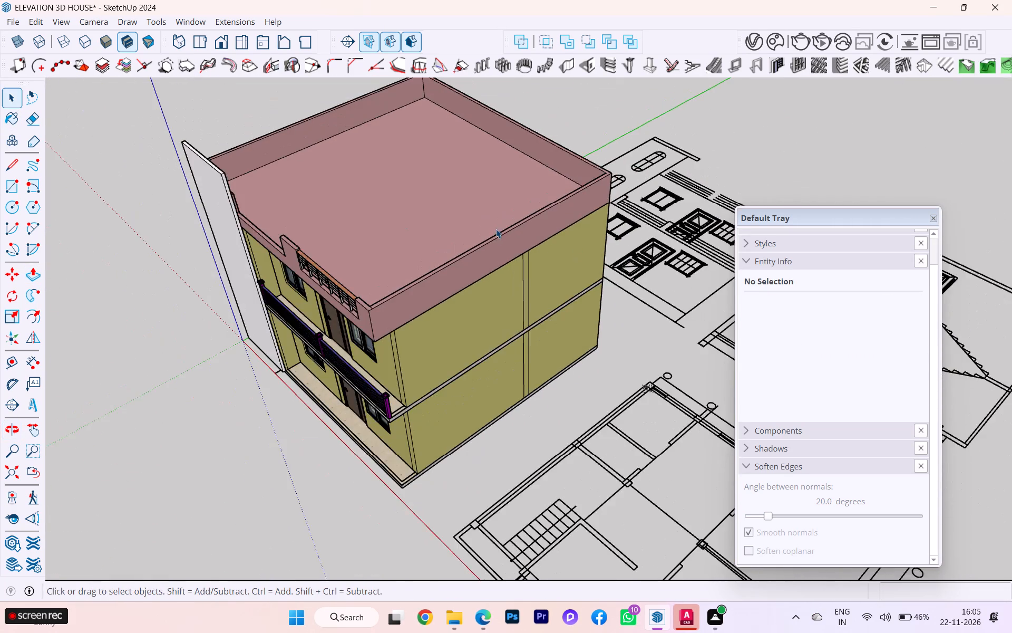
pyautogui.scroll(-1, 496, 229)
pyautogui.moveTo(524, 233); pyautogui.dragTo(702, 242, button='middle')
pyautogui.moveTo(349, 273); pyautogui.dragTo(502, 163, button='middle')
pyautogui.scroll(3, 483, 180)
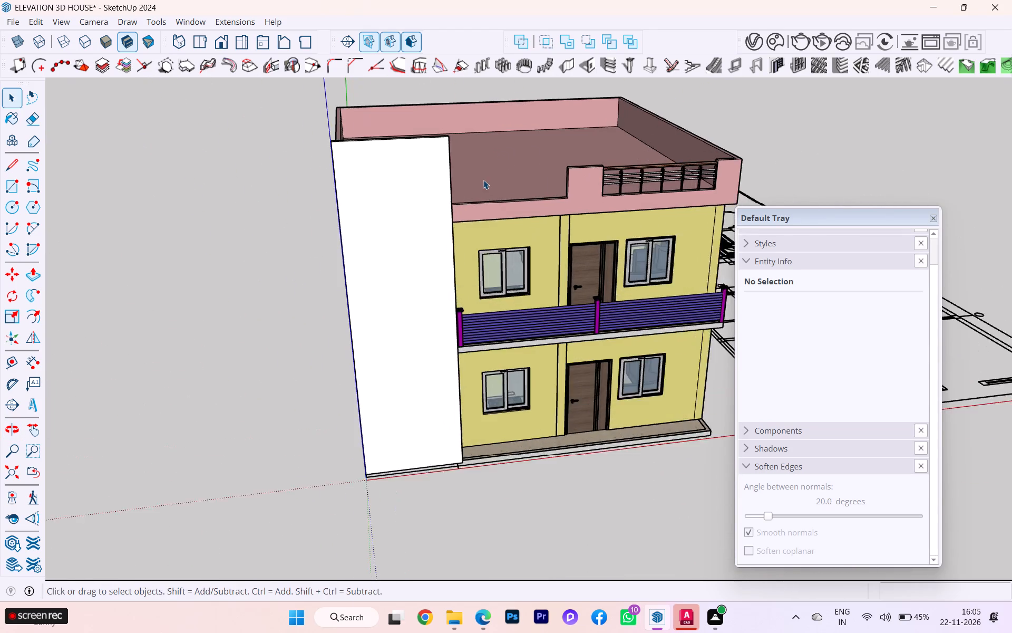
pyautogui.scroll(-1, 472, 184)
pyautogui.moveTo(448, 195); pyautogui.dragTo(311, 208, button='middle')
pyautogui.scroll(6, 285, 157)
pyautogui.scroll(-1, 284, 155)
pyautogui.scroll(4, 284, 155)
pyautogui.scroll(-1, 304, 182)
pyautogui.moveTo(265, 199); pyautogui.dragTo(150, 235, button='middle')
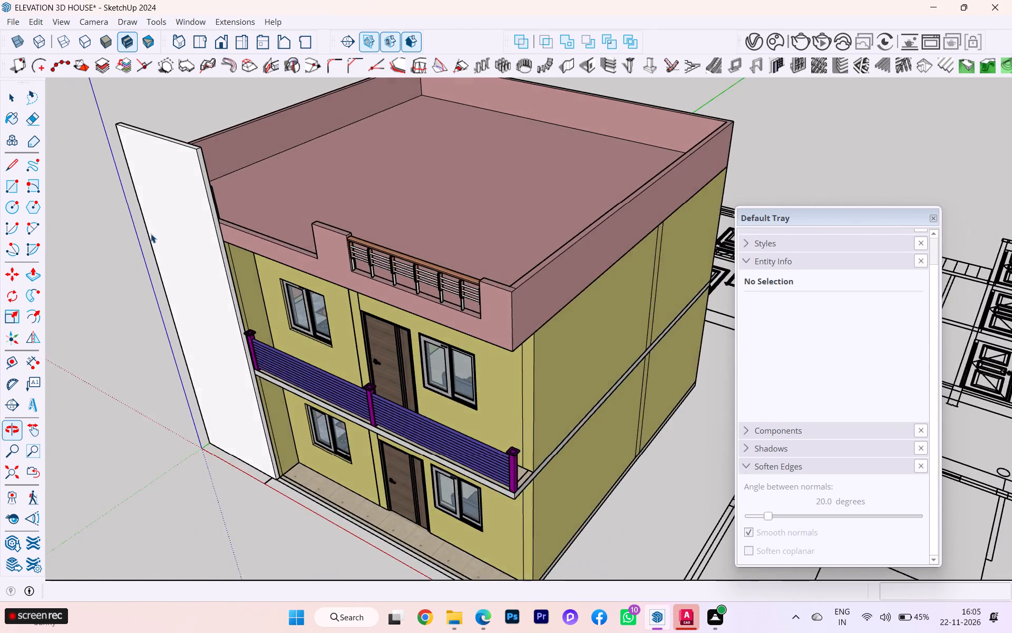
# Inside the parapet group, Push/Pull the end face of the open recess beside the tall bay about 5", and leave the group.
pyautogui.scroll(1, 221, 154)
pyautogui.scroll(-1, 221, 154)
pyautogui.scroll(4, 221, 154)
pyautogui.scroll(-1, 230, 202)
pyautogui.scroll(16, 229, 203)
pyautogui.scroll(-1, 203, 213)
pyautogui.scroll(1, 202, 215)
pyautogui.click(193, 222)
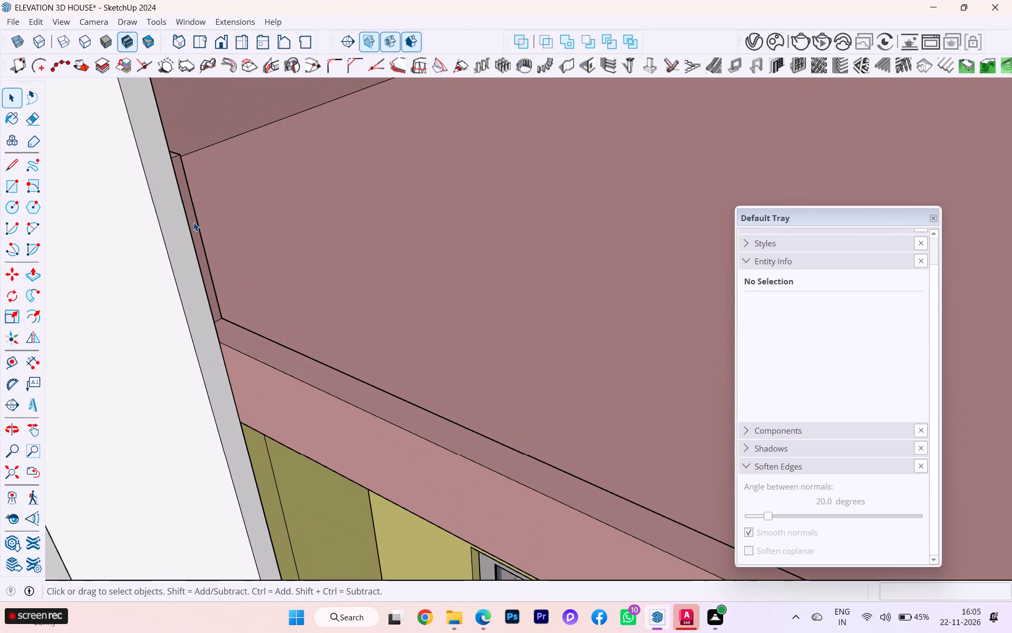
pyautogui.click(193, 224)
pyautogui.doubleClick(193, 227)
pyautogui.click(199, 232)
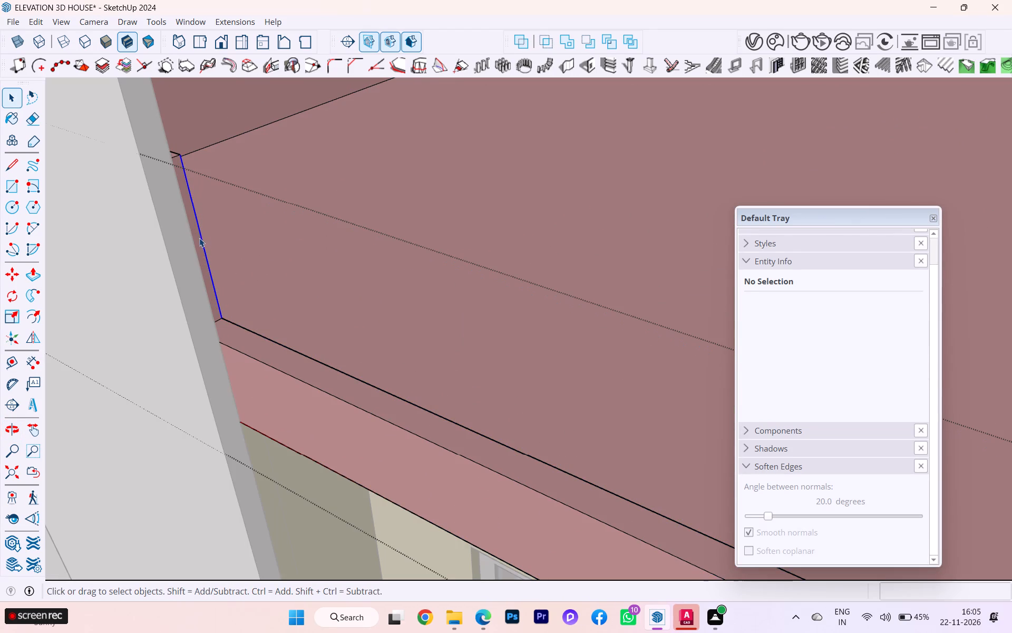
pyautogui.click(200, 253)
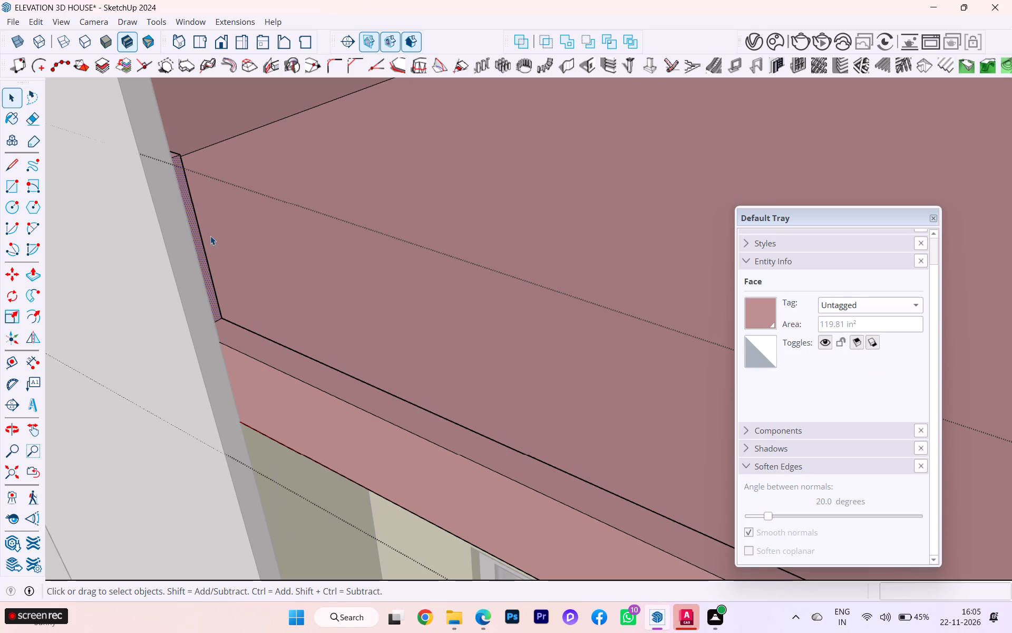
pyautogui.press('p')
pyautogui.press('Return')
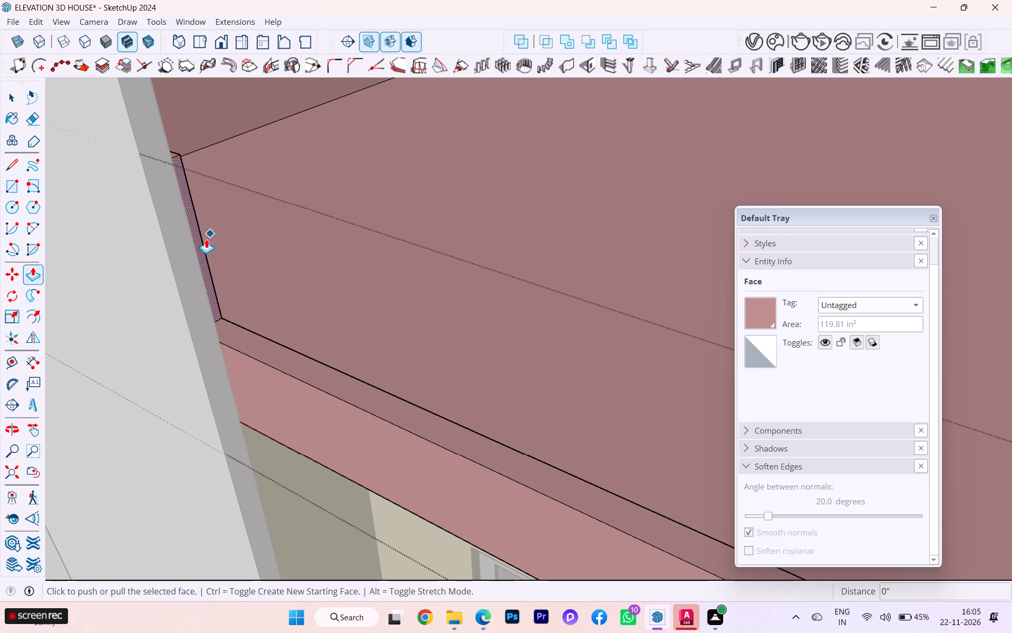
pyautogui.click(201, 243)
pyautogui.click(193, 330)
pyautogui.scroll(-4, 466, 229)
pyautogui.scroll(8, 472, 228)
pyautogui.scroll(-5, 472, 228)
pyautogui.scroll(3, 504, 236)
pyautogui.scroll(-3, 504, 236)
pyautogui.scroll(2, 474, 216)
pyautogui.scroll(-5, 476, 215)
pyautogui.scroll(-1, 411, 200)
pyautogui.moveTo(419, 200); pyautogui.dragTo(567, 177, button='middle')
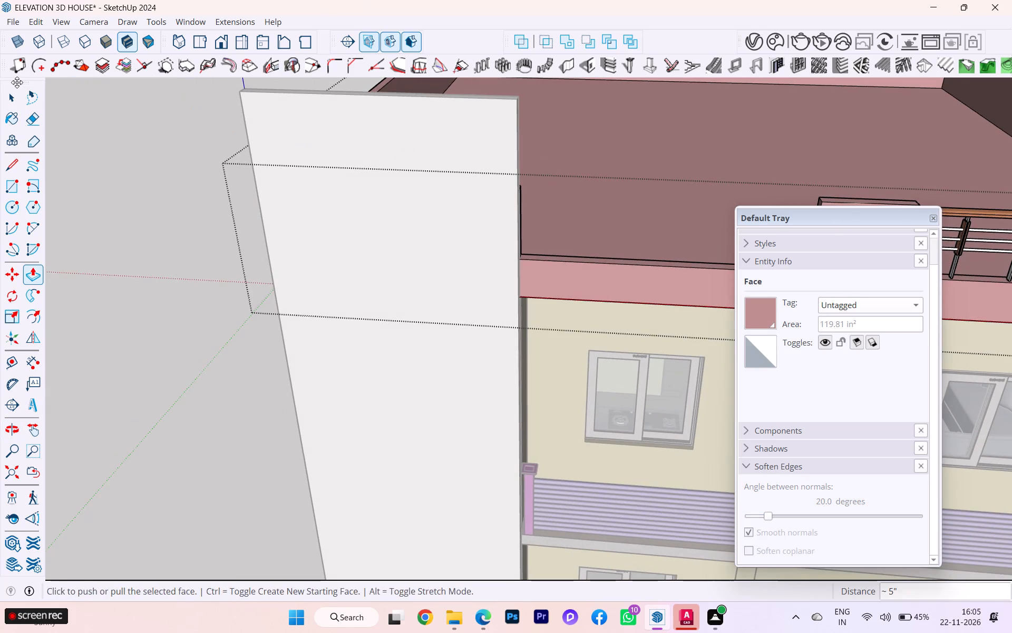
pyautogui.click(16, 98)
pyautogui.click(101, 157)
# Examine the junction of the tall end bay with the parapet and side walls, from both sides and the front.
pyautogui.scroll(-12, 205, 166)
pyautogui.moveTo(186, 168); pyautogui.dragTo(319, 193, button='middle')
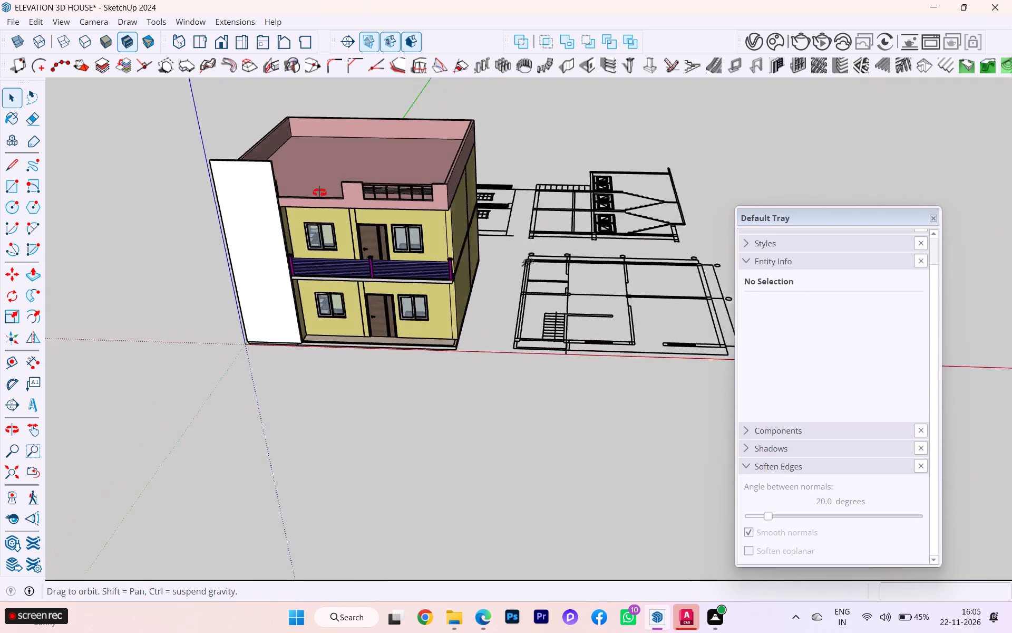
pyautogui.moveTo(319, 193); pyautogui.dragTo(370, 202, button='middle')
pyautogui.scroll(3, 463, 341)
pyautogui.scroll(-2, 458, 344)
pyautogui.scroll(4, 456, 346)
pyautogui.scroll(-2, 376, 258)
pyautogui.scroll(2, 375, 253)
pyautogui.scroll(-1, 370, 247)
pyautogui.moveTo(380, 246); pyautogui.dragTo(570, 224, button='middle')
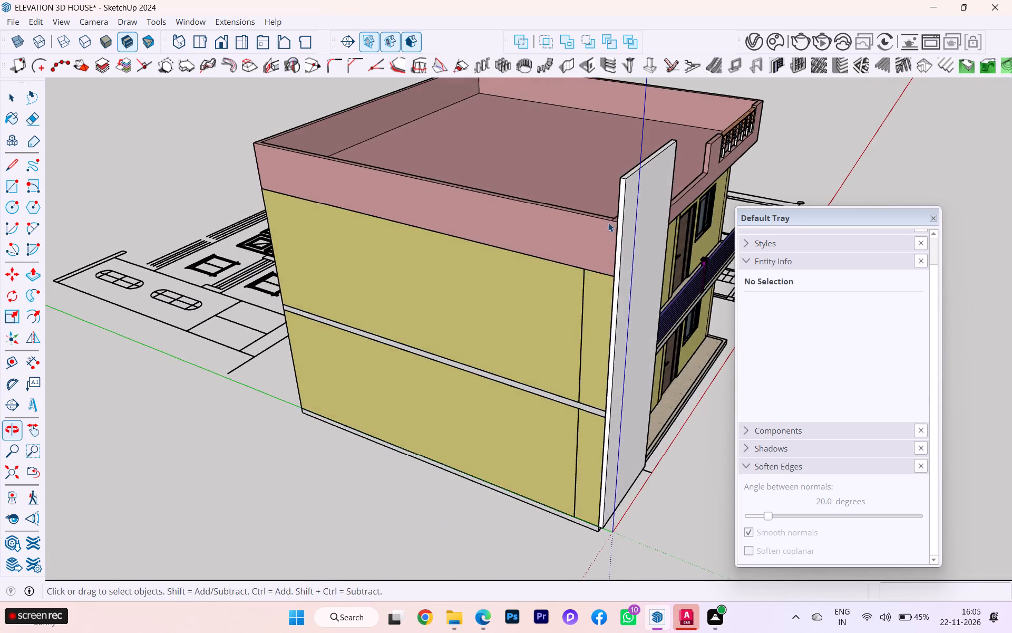
pyautogui.scroll(3, 679, 232)
pyautogui.scroll(-1, 679, 232)
pyautogui.scroll(2, 679, 232)
pyautogui.scroll(-2, 668, 229)
pyautogui.moveTo(646, 235); pyautogui.dragTo(188, 243, button='middle')
pyautogui.scroll(-2, 793, 283)
pyautogui.scroll(1, 794, 282)
pyautogui.scroll(-1, 794, 282)
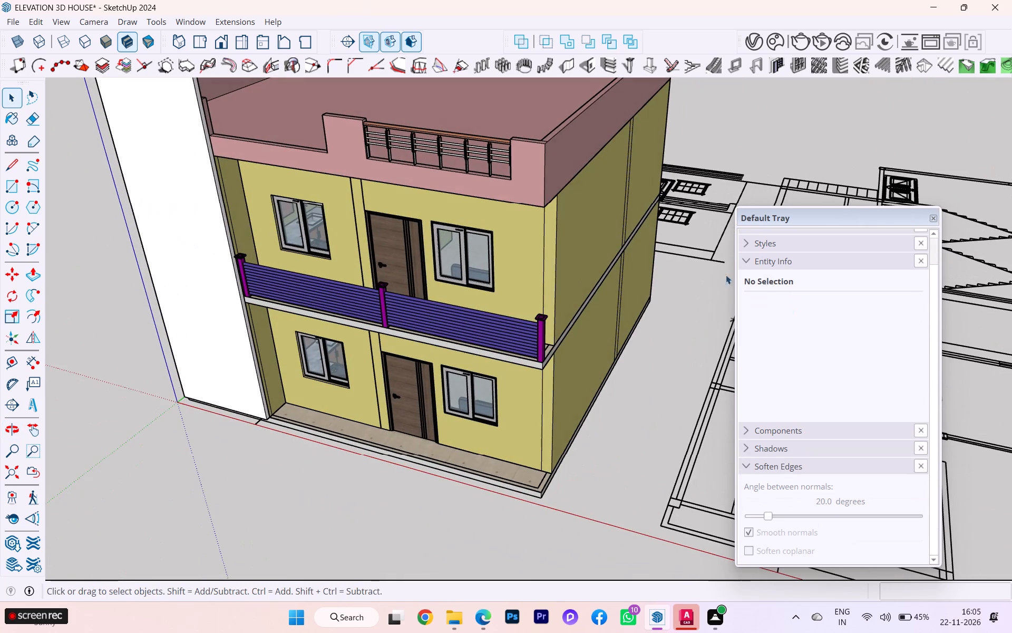
pyautogui.scroll(-1, 529, 243)
pyautogui.moveTo(533, 239); pyautogui.dragTo(681, 143, button='middle')
pyautogui.scroll(-7, 466, 277)
pyautogui.moveTo(471, 290); pyautogui.dragTo(459, 323, button='middle')
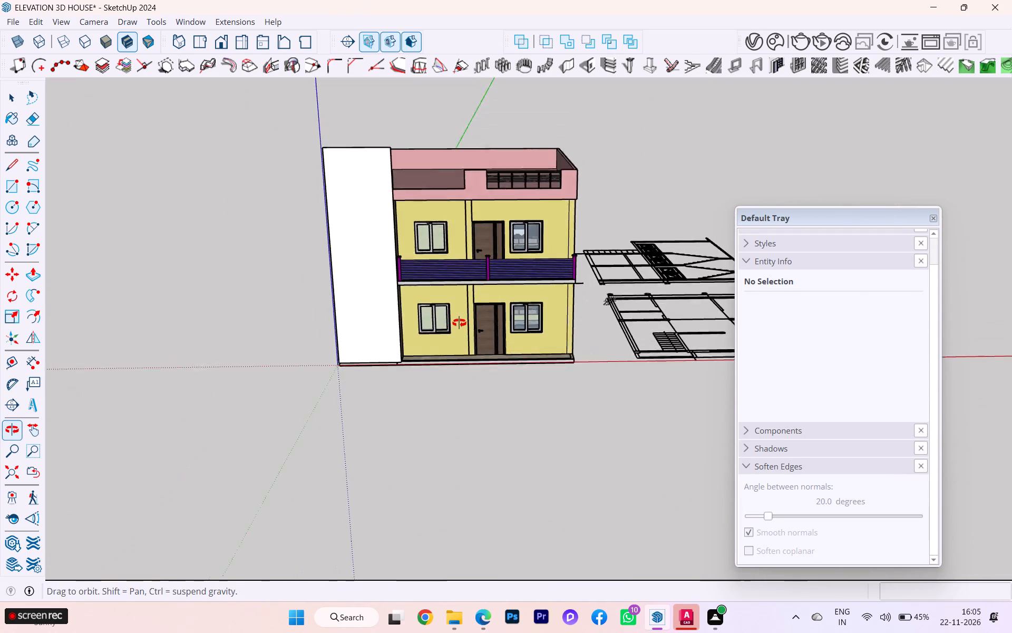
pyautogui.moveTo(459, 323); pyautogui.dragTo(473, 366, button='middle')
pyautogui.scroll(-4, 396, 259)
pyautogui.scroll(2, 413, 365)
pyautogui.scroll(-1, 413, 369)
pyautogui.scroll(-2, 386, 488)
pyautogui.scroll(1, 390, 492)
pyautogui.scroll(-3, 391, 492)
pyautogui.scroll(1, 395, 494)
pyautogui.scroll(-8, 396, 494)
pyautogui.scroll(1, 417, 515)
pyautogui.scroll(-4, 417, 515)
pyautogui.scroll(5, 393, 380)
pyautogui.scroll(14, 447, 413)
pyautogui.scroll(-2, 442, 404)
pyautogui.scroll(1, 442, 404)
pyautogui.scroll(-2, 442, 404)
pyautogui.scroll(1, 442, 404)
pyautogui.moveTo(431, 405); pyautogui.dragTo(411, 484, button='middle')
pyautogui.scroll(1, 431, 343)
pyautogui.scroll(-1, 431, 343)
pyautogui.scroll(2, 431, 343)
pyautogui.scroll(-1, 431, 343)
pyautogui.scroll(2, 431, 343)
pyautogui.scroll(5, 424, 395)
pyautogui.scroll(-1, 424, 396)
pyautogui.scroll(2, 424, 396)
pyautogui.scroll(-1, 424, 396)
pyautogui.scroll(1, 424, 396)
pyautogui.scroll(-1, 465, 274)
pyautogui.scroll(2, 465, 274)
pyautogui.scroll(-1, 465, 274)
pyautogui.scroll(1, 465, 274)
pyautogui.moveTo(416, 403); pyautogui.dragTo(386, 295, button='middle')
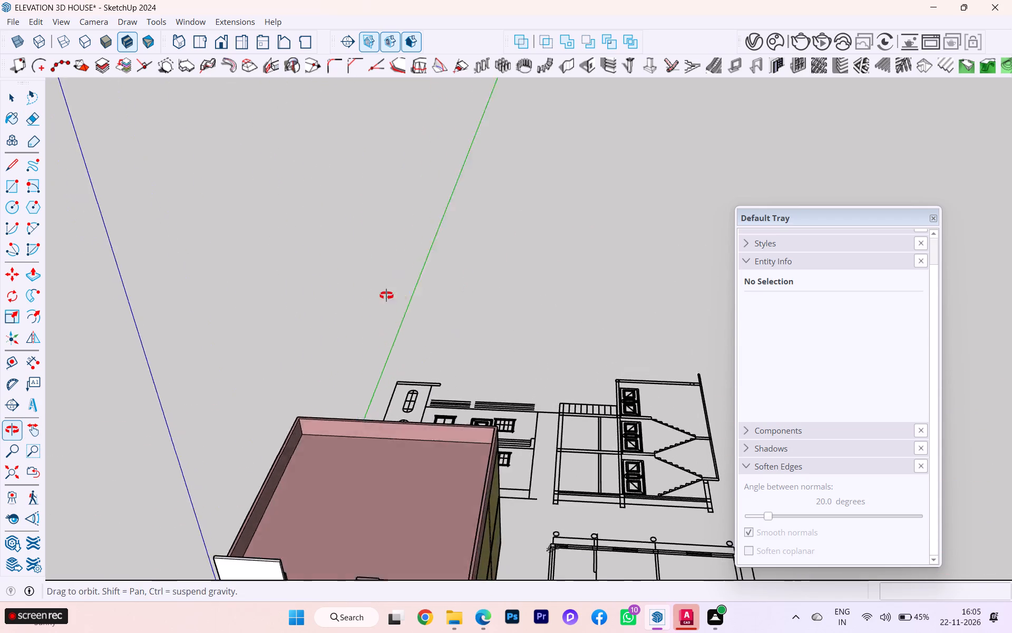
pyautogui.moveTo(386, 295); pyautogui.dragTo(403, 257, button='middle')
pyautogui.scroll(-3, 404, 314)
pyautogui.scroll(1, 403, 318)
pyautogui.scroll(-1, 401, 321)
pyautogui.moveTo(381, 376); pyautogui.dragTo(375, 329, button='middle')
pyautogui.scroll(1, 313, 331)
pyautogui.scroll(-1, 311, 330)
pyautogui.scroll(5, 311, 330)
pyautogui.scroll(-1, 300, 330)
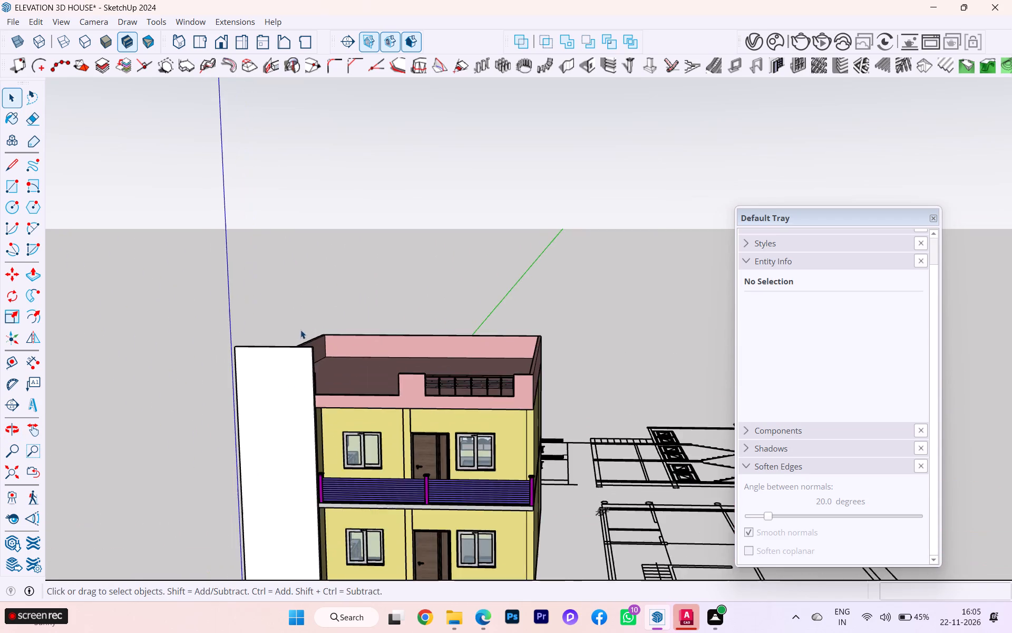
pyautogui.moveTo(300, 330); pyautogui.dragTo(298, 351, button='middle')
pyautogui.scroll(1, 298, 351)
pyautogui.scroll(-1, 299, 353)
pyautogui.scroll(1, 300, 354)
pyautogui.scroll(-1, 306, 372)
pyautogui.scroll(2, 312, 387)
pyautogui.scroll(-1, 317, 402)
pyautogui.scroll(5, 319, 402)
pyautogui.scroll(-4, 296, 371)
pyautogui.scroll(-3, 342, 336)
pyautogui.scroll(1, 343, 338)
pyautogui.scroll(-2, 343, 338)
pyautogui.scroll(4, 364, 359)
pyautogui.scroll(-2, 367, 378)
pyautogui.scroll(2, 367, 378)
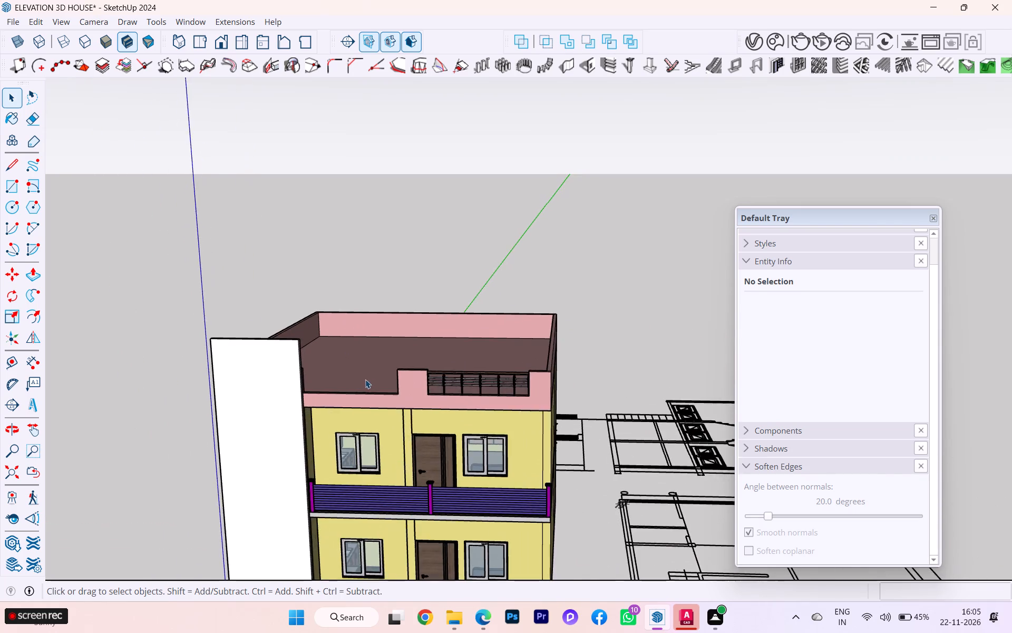
# Examine the house front and roof parapet against the elevation drawing lying behind the house.
pyautogui.scroll(4, 365, 379)
pyautogui.scroll(-1, 351, 381)
pyautogui.moveTo(351, 381); pyautogui.dragTo(378, 390, button='middle')
pyautogui.scroll(-3, 393, 333)
pyautogui.scroll(3, 393, 333)
pyautogui.scroll(-6, 393, 333)
pyautogui.moveTo(407, 331); pyautogui.dragTo(405, 361, button='middle')
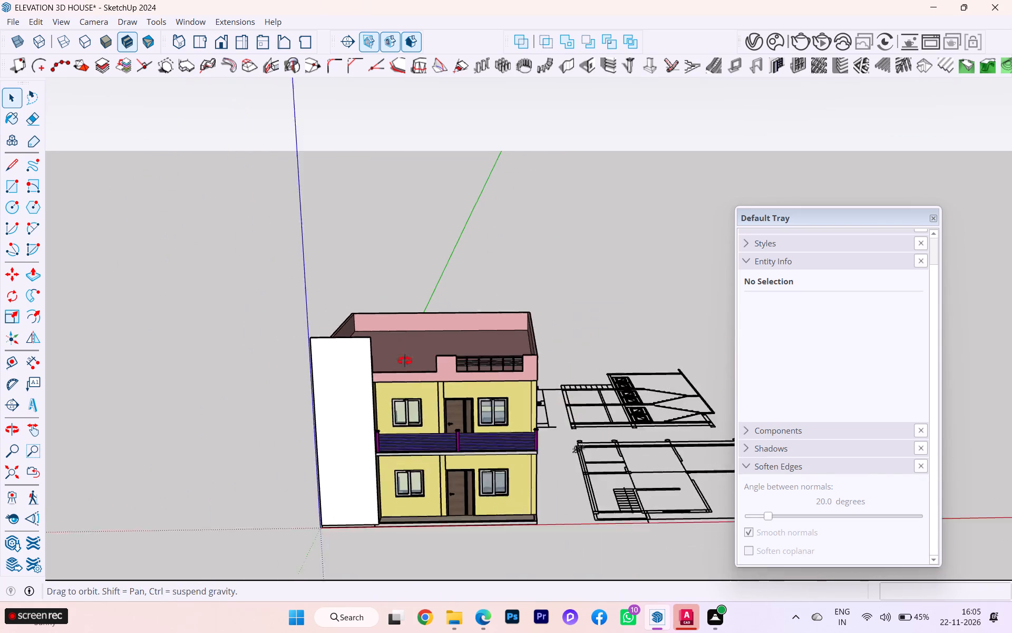
pyautogui.moveTo(405, 361); pyautogui.dragTo(420, 628, button='middle')
pyautogui.scroll(2, 498, 384)
pyautogui.scroll(5, 492, 331)
pyautogui.scroll(-1, 491, 324)
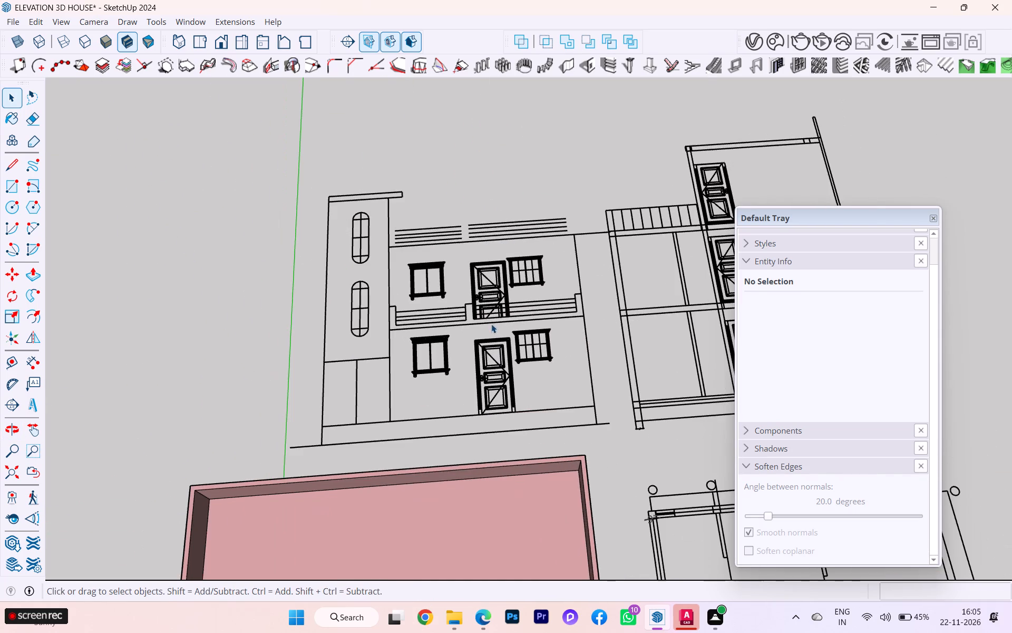
pyautogui.moveTo(489, 287); pyautogui.dragTo(466, 75, button='middle')
pyautogui.scroll(2, 502, 178)
pyautogui.scroll(-1, 509, 189)
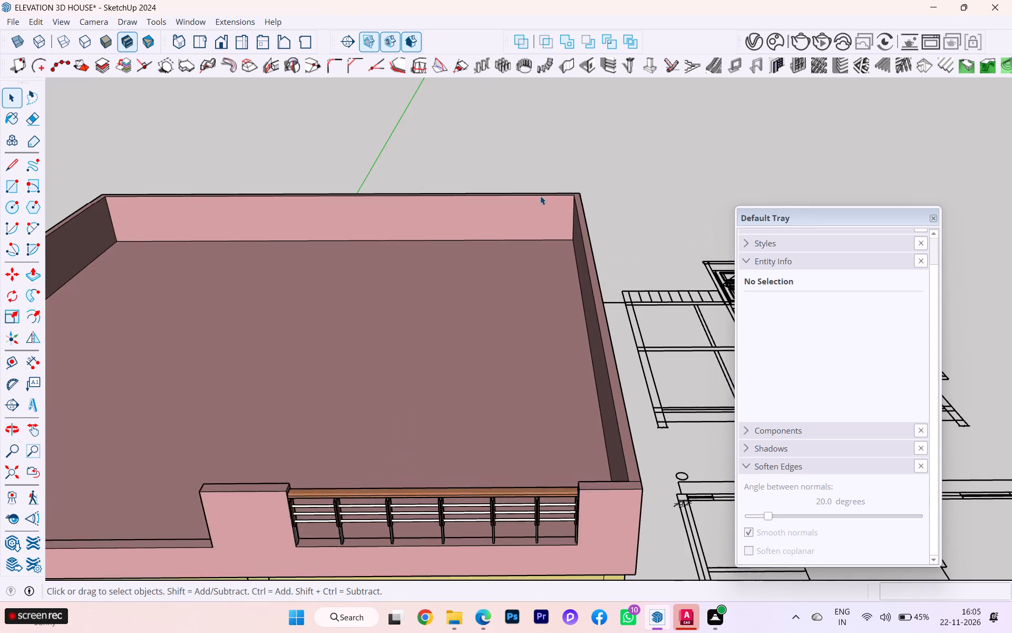
# Inside the parapet group, copy the parapet railing about 11' 7" along the front into the open recess beside the tall bay.
pyautogui.scroll(-1, 542, 219)
pyautogui.scroll(3, 542, 219)
pyautogui.scroll(-10, 541, 219)
pyautogui.scroll(-2, 500, 197)
pyautogui.scroll(4, 482, 295)
pyautogui.scroll(-3, 502, 219)
pyautogui.scroll(4, 501, 218)
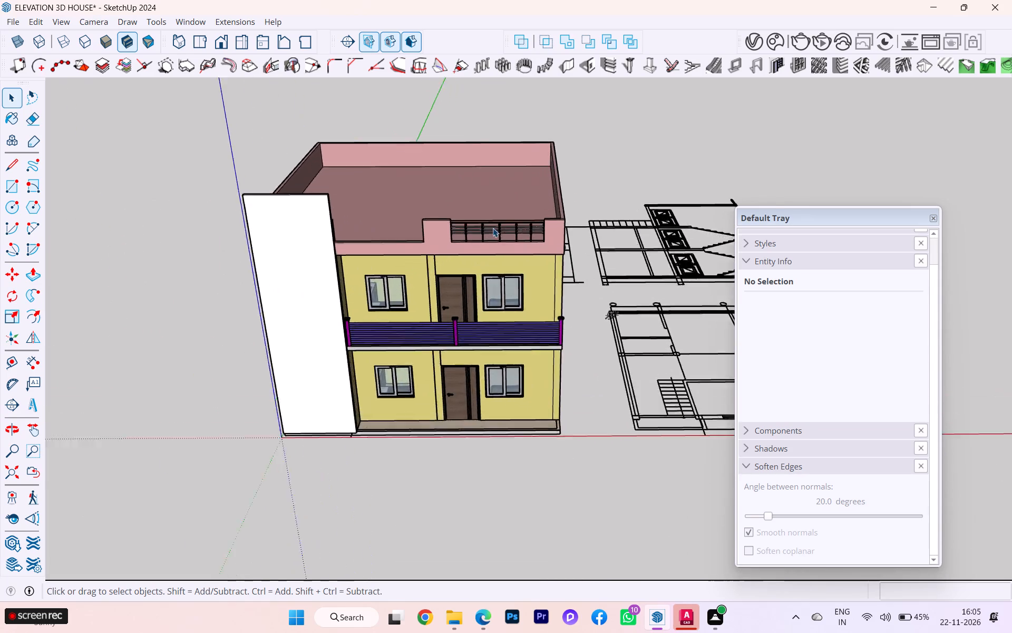
pyautogui.scroll(3, 493, 228)
pyautogui.scroll(-1, 492, 228)
pyautogui.scroll(2, 492, 228)
pyautogui.click(492, 228)
pyautogui.doubleClick(491, 228)
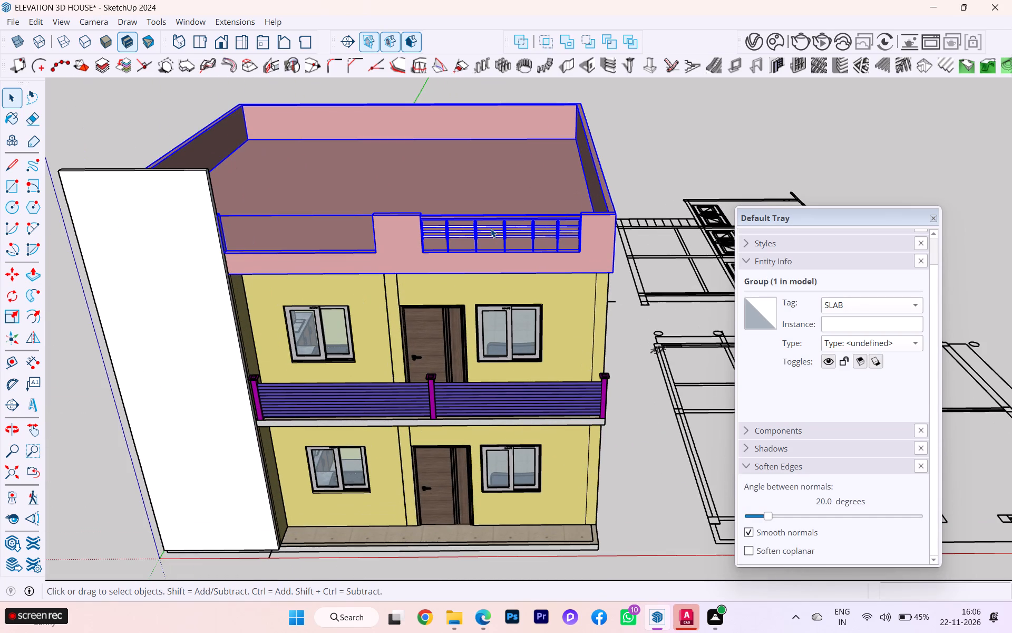
pyautogui.click(464, 231)
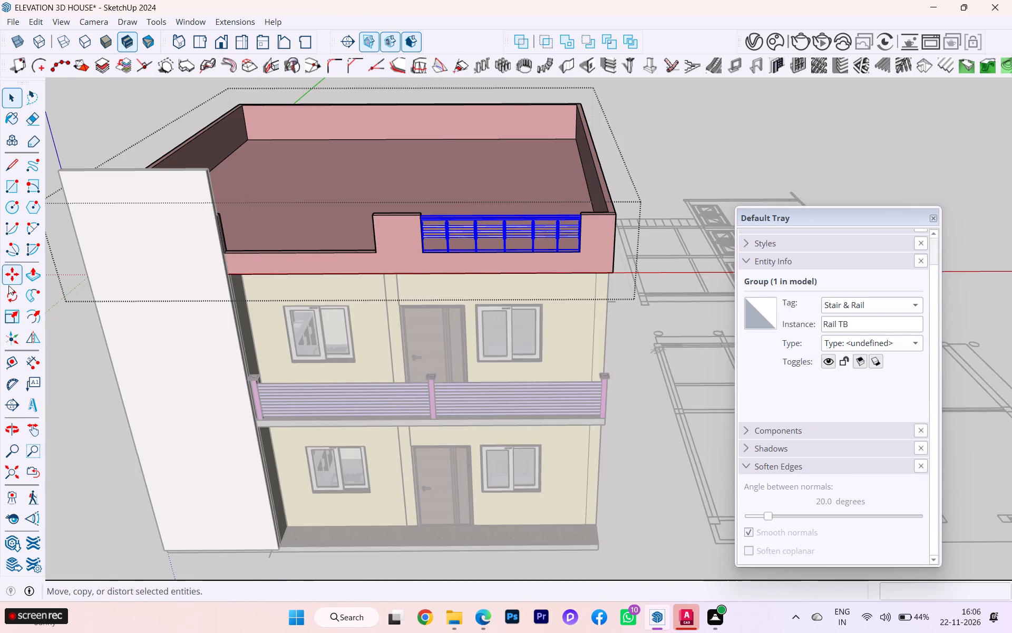
pyautogui.click(20, 268)
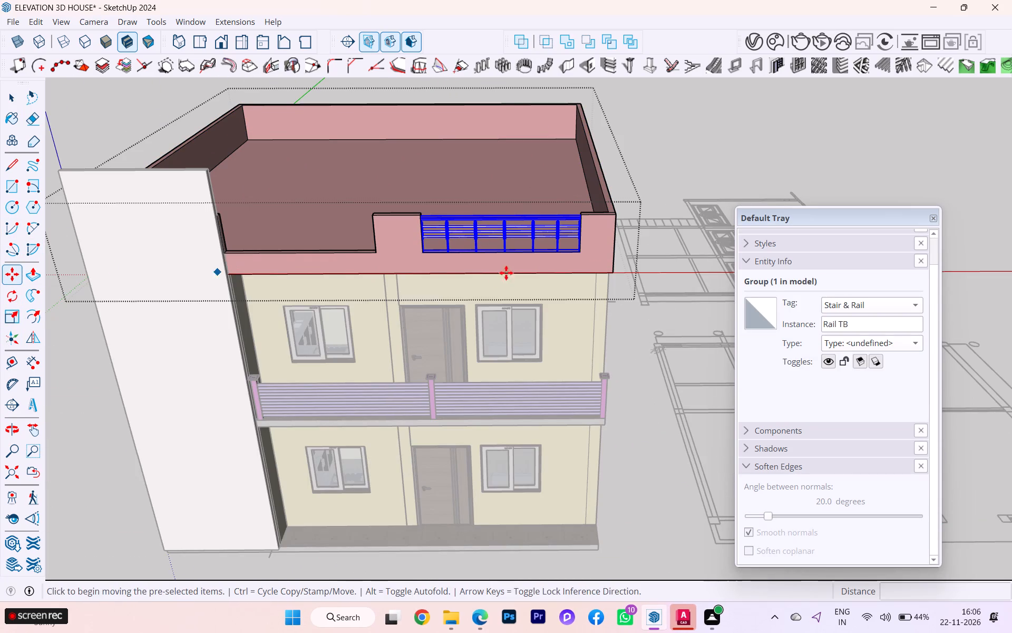
pyautogui.click(506, 239)
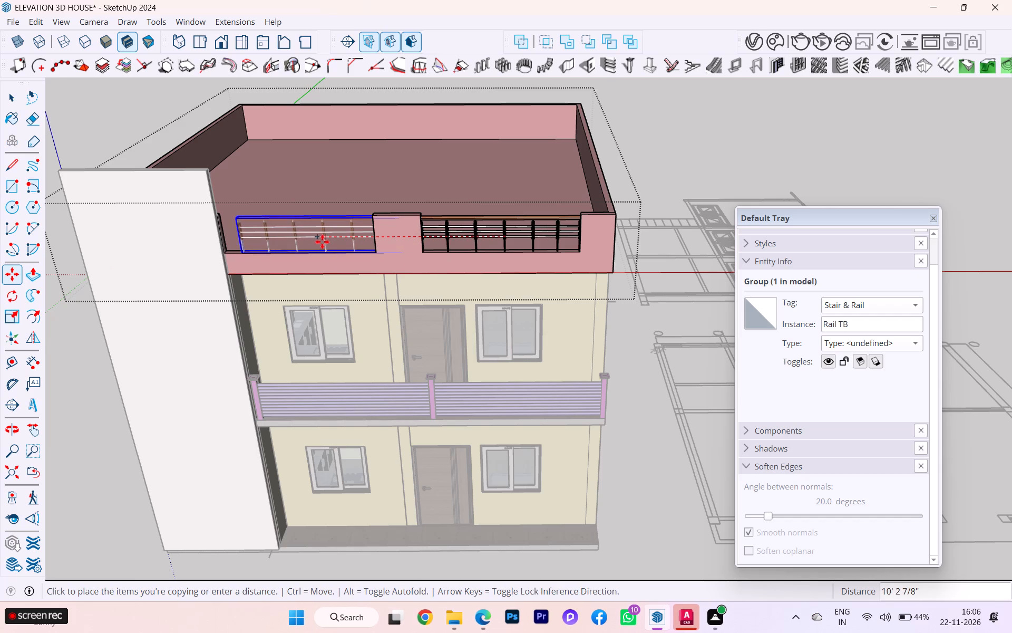
pyautogui.scroll(2, 323, 242)
pyautogui.scroll(-1, 322, 241)
pyautogui.scroll(4, 322, 241)
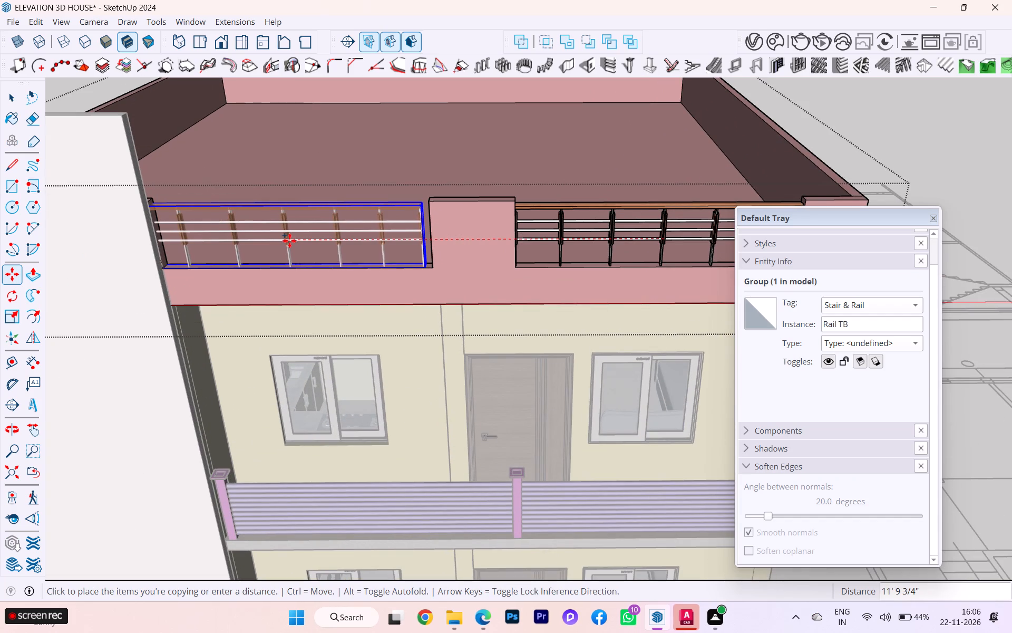
pyautogui.click(296, 240)
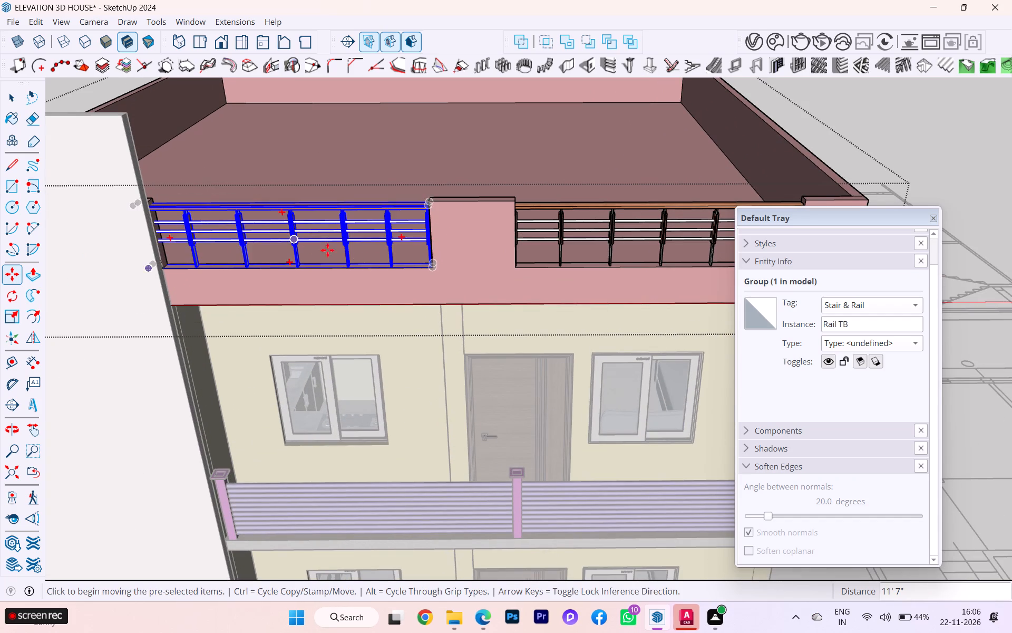
# Move the copied railing about 5/16" along the red axis towards the face of the central parapet pier.
pyautogui.scroll(-1, 378, 264)
pyautogui.scroll(3, 385, 267)
pyautogui.scroll(-2, 386, 267)
pyautogui.scroll(7, 398, 224)
pyautogui.scroll(2, 445, 258)
pyautogui.scroll(-2, 445, 262)
pyautogui.scroll(1, 446, 264)
pyautogui.scroll(-1, 450, 276)
pyautogui.scroll(2, 452, 284)
pyautogui.scroll(-1, 462, 305)
pyautogui.scroll(6, 458, 327)
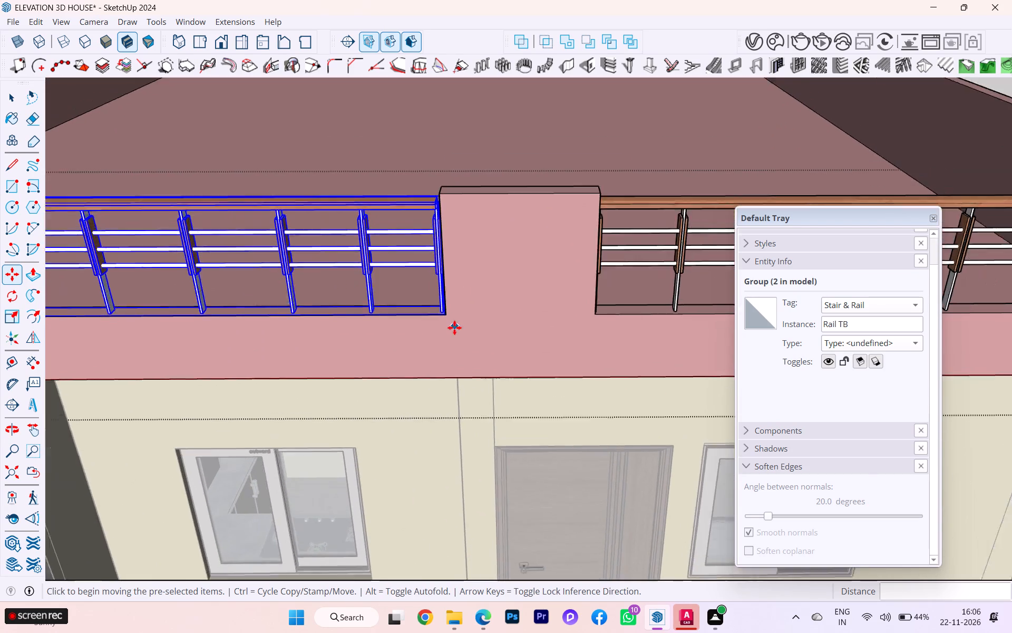
pyautogui.scroll(9, 446, 321)
pyautogui.scroll(-1, 439, 306)
pyautogui.scroll(3, 439, 306)
pyautogui.scroll(-2, 439, 305)
pyautogui.scroll(2, 439, 305)
pyautogui.scroll(-1, 439, 305)
pyautogui.scroll(2, 439, 305)
pyautogui.scroll(-1, 439, 305)
pyautogui.scroll(1, 439, 305)
pyautogui.scroll(-1, 441, 304)
pyautogui.scroll(1, 441, 304)
pyautogui.scroll(-2, 441, 304)
pyautogui.moveTo(441, 305); pyautogui.dragTo(495, 344, button='middle')
pyautogui.scroll(1, 436, 156)
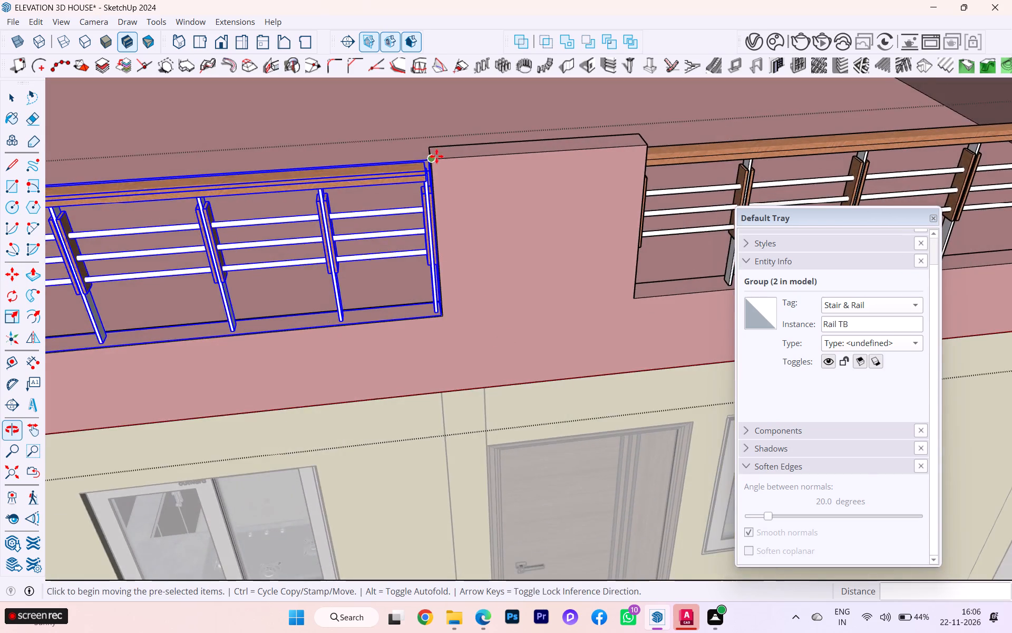
pyautogui.scroll(7, 436, 156)
pyautogui.scroll(-2, 446, 172)
pyautogui.scroll(2, 446, 172)
pyautogui.scroll(1, 417, 63)
pyautogui.scroll(-1, 417, 63)
pyautogui.scroll(3, 417, 63)
pyautogui.scroll(8, 429, 185)
pyautogui.scroll(1, 415, 251)
pyautogui.scroll(-2, 415, 251)
pyautogui.scroll(4, 415, 251)
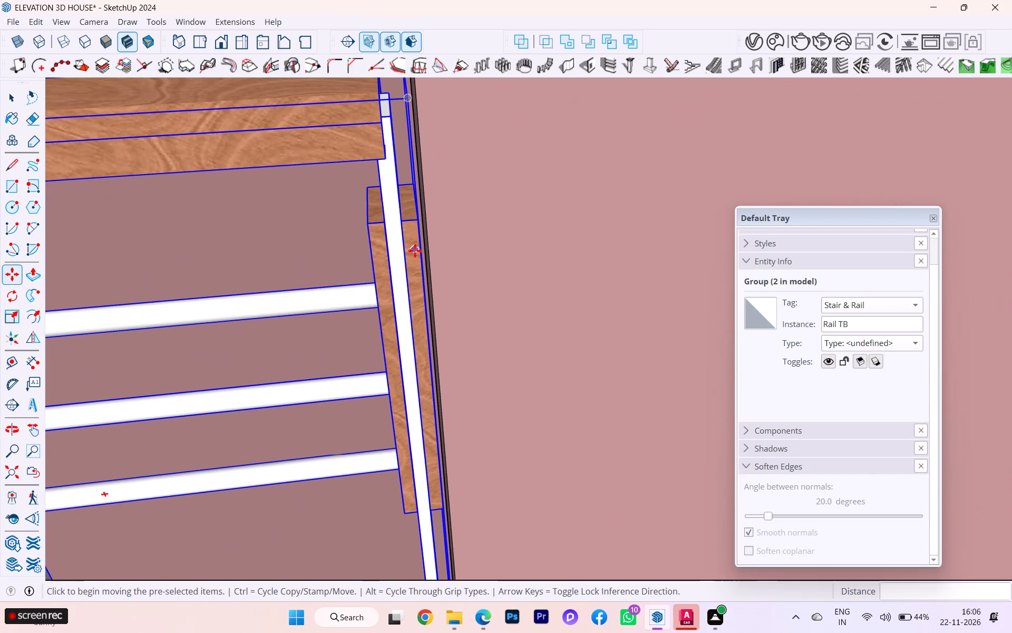
pyautogui.click(416, 222)
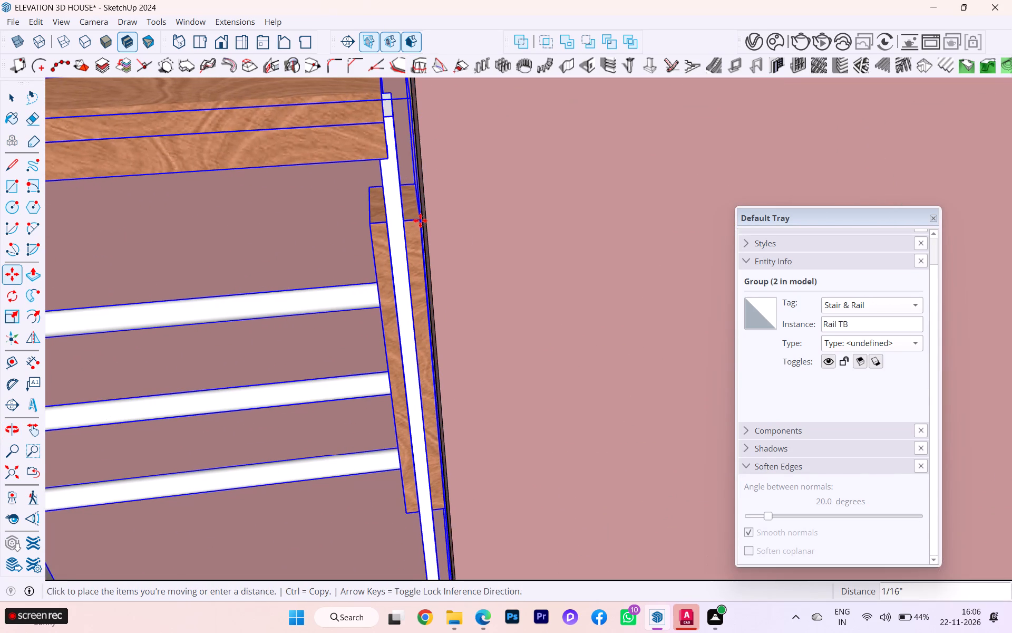
pyautogui.scroll(7, 426, 217)
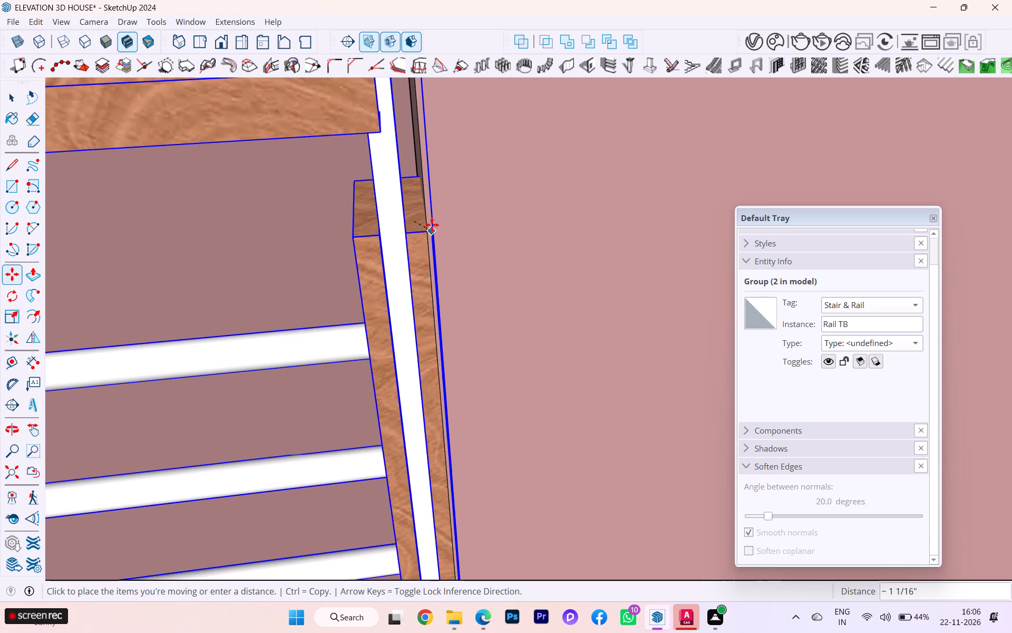
pyautogui.press('Right')
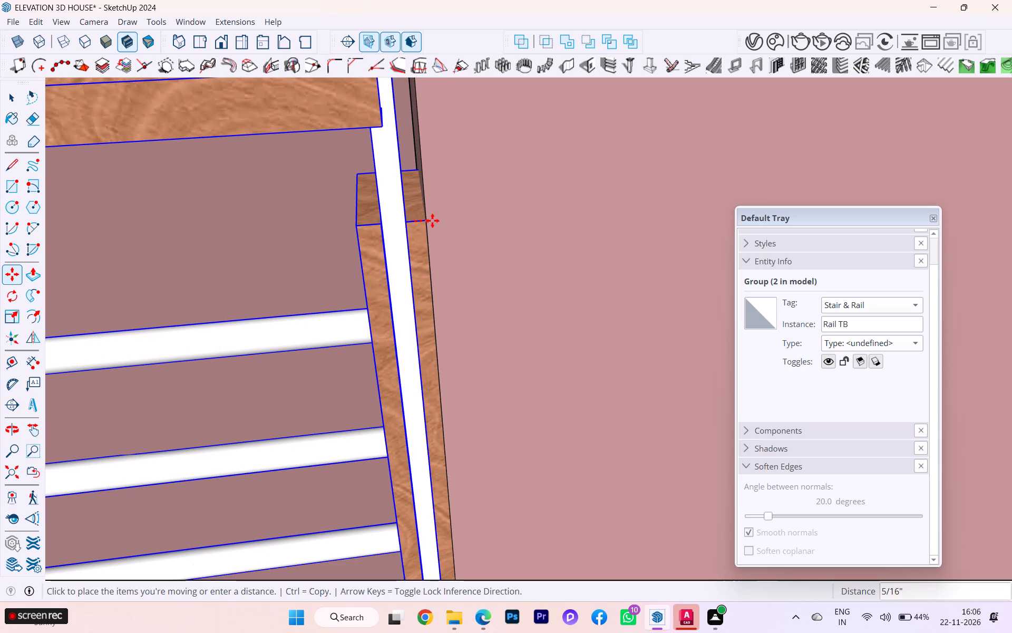
pyautogui.click(432, 220)
# Examine the copied railing's fit in its recess from the front, from above and from the roof side.
pyautogui.scroll(-12, 598, 312)
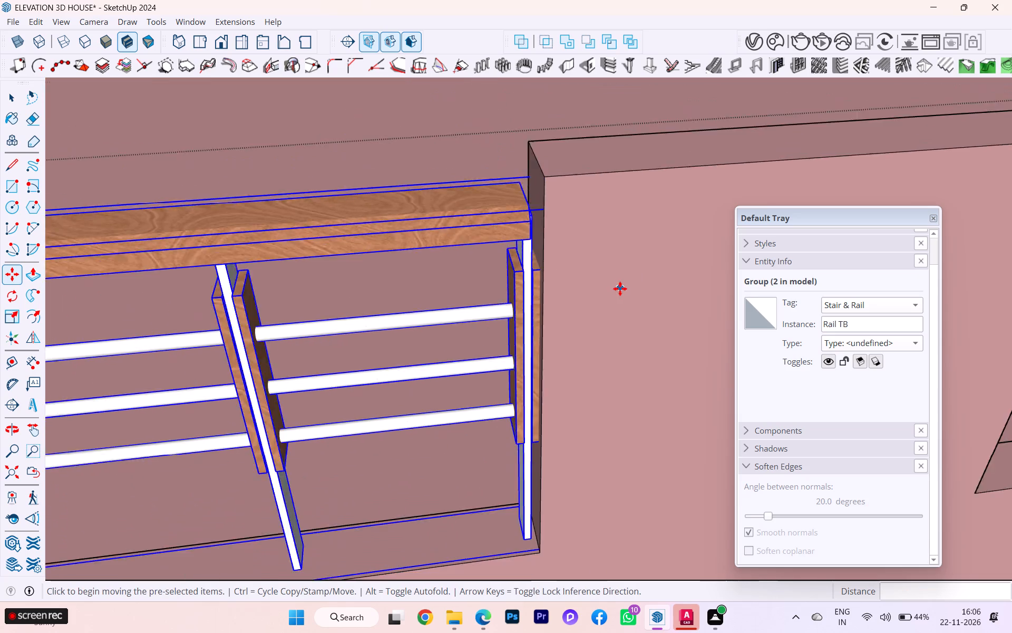
pyautogui.scroll(-6, 620, 289)
pyautogui.scroll(2, 642, 275)
pyautogui.scroll(-4, 642, 275)
pyautogui.scroll(1, 660, 270)
pyautogui.scroll(-5, 682, 257)
pyautogui.scroll(2, 682, 257)
pyautogui.scroll(-2, 682, 257)
pyautogui.moveTo(683, 256); pyautogui.dragTo(671, 272, button='middle')
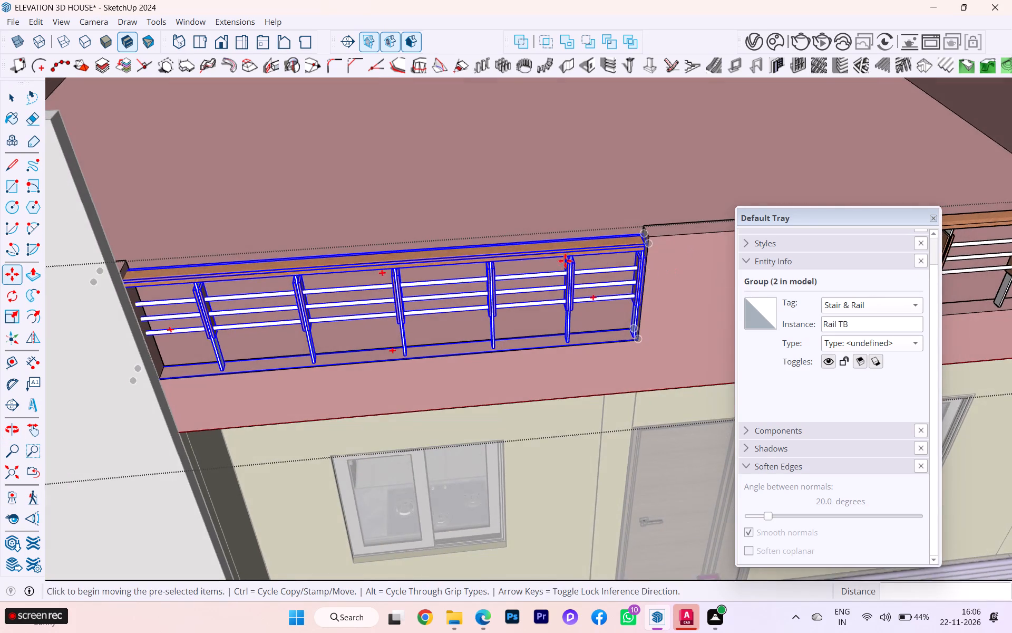
pyautogui.scroll(-3, 256, 270)
pyautogui.scroll(1, 235, 273)
pyautogui.scroll(-4, 235, 273)
pyautogui.moveTo(137, 295); pyautogui.dragTo(15, 372, button='middle')
pyautogui.scroll(-1, 51, 342)
pyautogui.scroll(4, 51, 323)
pyautogui.scroll(-1, 50, 321)
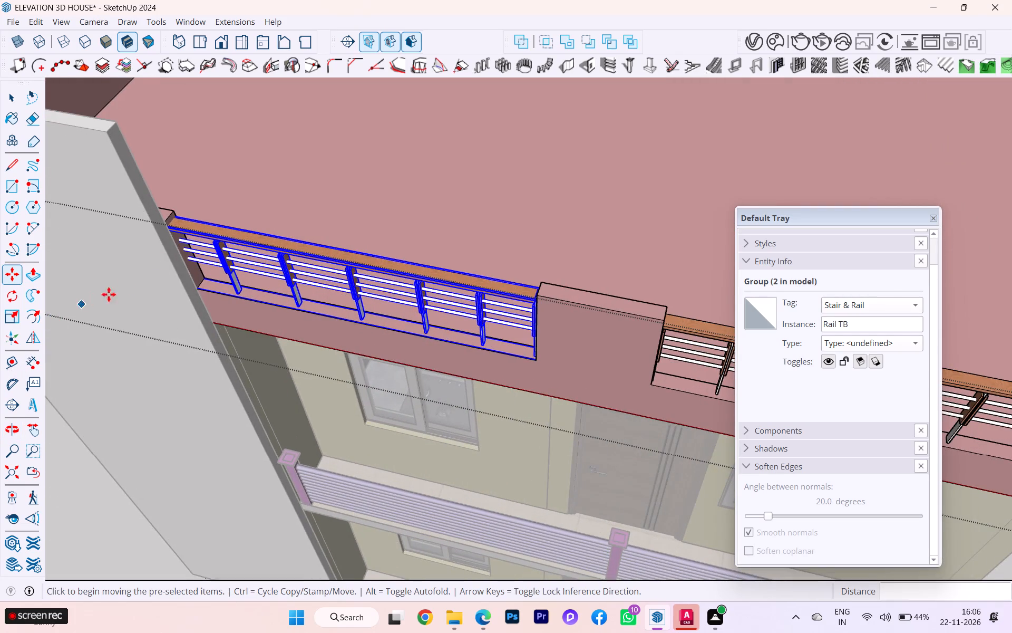
pyautogui.scroll(-1, 170, 261)
pyautogui.moveTo(169, 269); pyautogui.dragTo(134, 360, button='middle')
pyautogui.scroll(4, 141, 298)
pyautogui.scroll(-1, 141, 298)
pyautogui.scroll(1, 141, 298)
pyautogui.scroll(-1, 141, 298)
pyautogui.moveTo(90, 308); pyautogui.dragTo(0, 373, button='middle')
pyautogui.scroll(-1, 248, 303)
pyautogui.scroll(1, 254, 303)
pyautogui.scroll(-3, 259, 303)
pyautogui.moveTo(235, 316); pyautogui.dragTo(0, 330, button='middle')
pyautogui.scroll(-2, 289, 349)
pyautogui.scroll(1, 298, 353)
pyautogui.scroll(-1, 300, 354)
pyautogui.scroll(2, 301, 355)
pyautogui.scroll(-2, 305, 356)
pyautogui.moveTo(307, 356); pyautogui.dragTo(59, 262, button='middle')
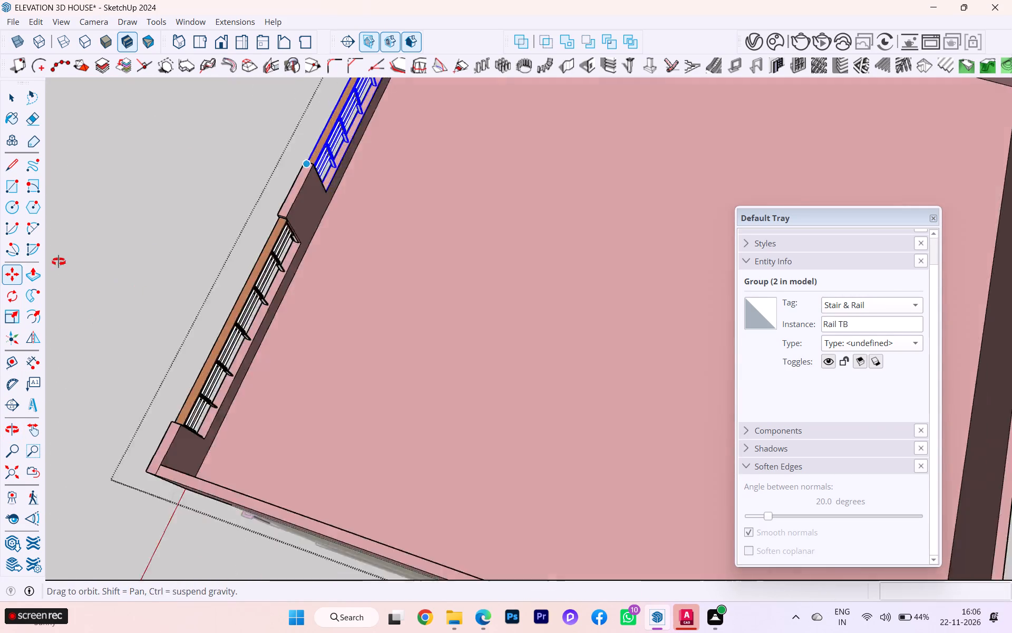
pyautogui.moveTo(59, 262); pyautogui.dragTo(22, 252, button='middle')
pyautogui.scroll(-11, 358, 356)
pyautogui.scroll(1, 302, 375)
pyautogui.scroll(-1, 302, 375)
pyautogui.scroll(4, 328, 304)
pyautogui.scroll(-1, 461, 262)
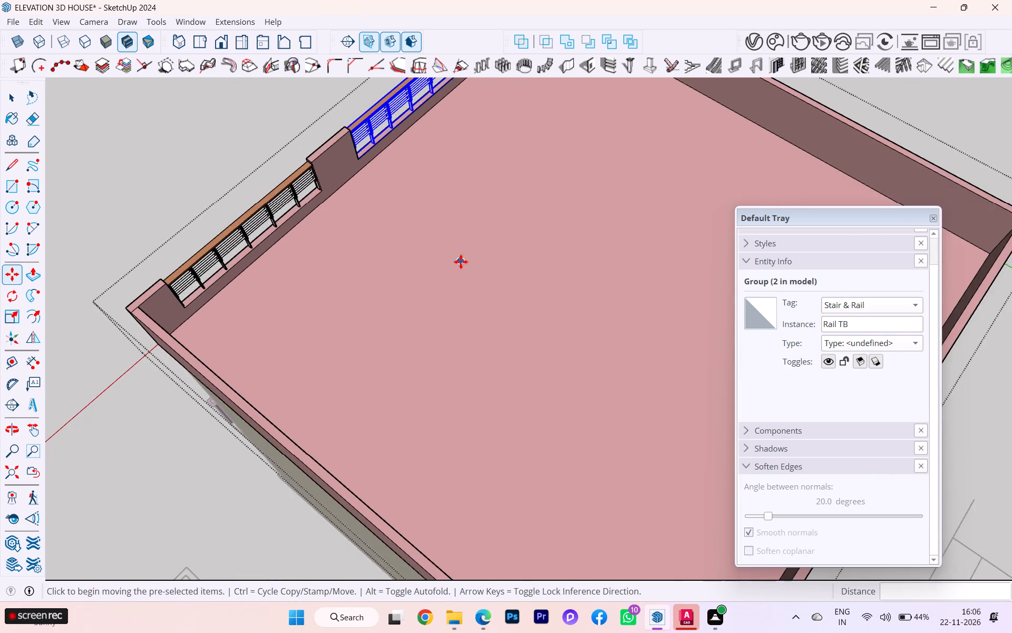
pyautogui.scroll(-2, 461, 262)
pyautogui.scroll(1, 375, 292)
pyautogui.scroll(-5, 374, 293)
pyautogui.scroll(10, 374, 169)
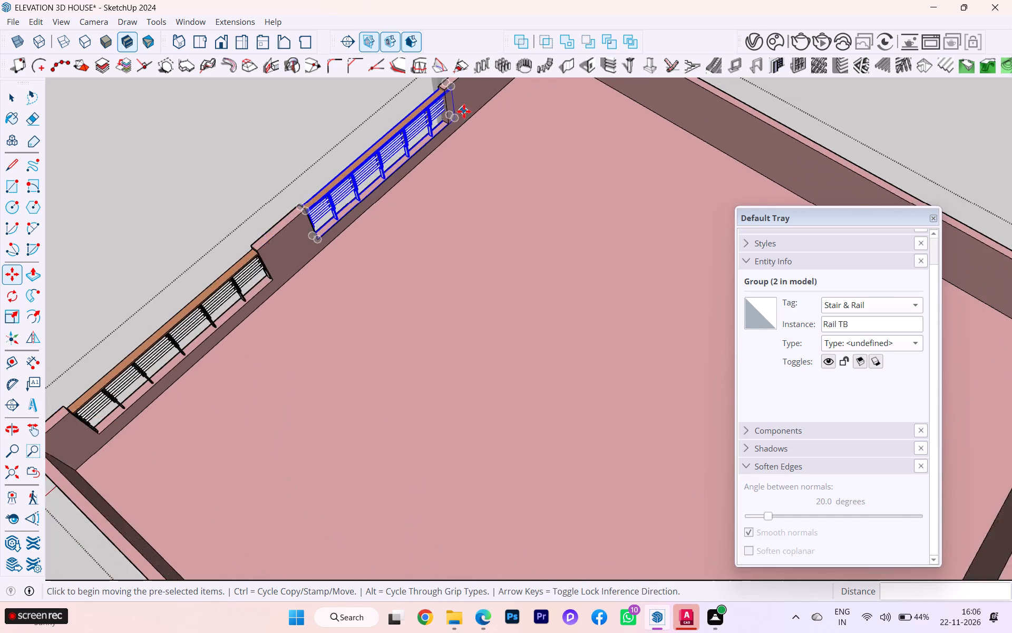
# Scale the copied railing down along the red and green axes to fit the recess end by the tall bay, and leave the parapet group.
pyautogui.scroll(3, 463, 47)
pyautogui.scroll(2, 437, 93)
pyautogui.scroll(-1, 437, 93)
pyautogui.scroll(2, 437, 93)
pyautogui.scroll(-2, 380, 163)
pyautogui.scroll(1, 329, 202)
pyautogui.scroll(-3, 291, 222)
pyautogui.moveTo(265, 254); pyautogui.dragTo(206, 181, button='middle')
pyautogui.scroll(-4, 388, 347)
pyautogui.moveTo(386, 350); pyautogui.dragTo(159, 295, button='middle')
pyautogui.scroll(-1, 333, 372)
pyautogui.scroll(1, 357, 376)
pyautogui.scroll(-3, 358, 377)
pyautogui.scroll(6, 402, 167)
pyautogui.scroll(-1, 440, 172)
pyautogui.scroll(11, 440, 172)
pyautogui.scroll(-2, 449, 188)
pyautogui.moveTo(444, 189); pyautogui.dragTo(434, 170, button='middle')
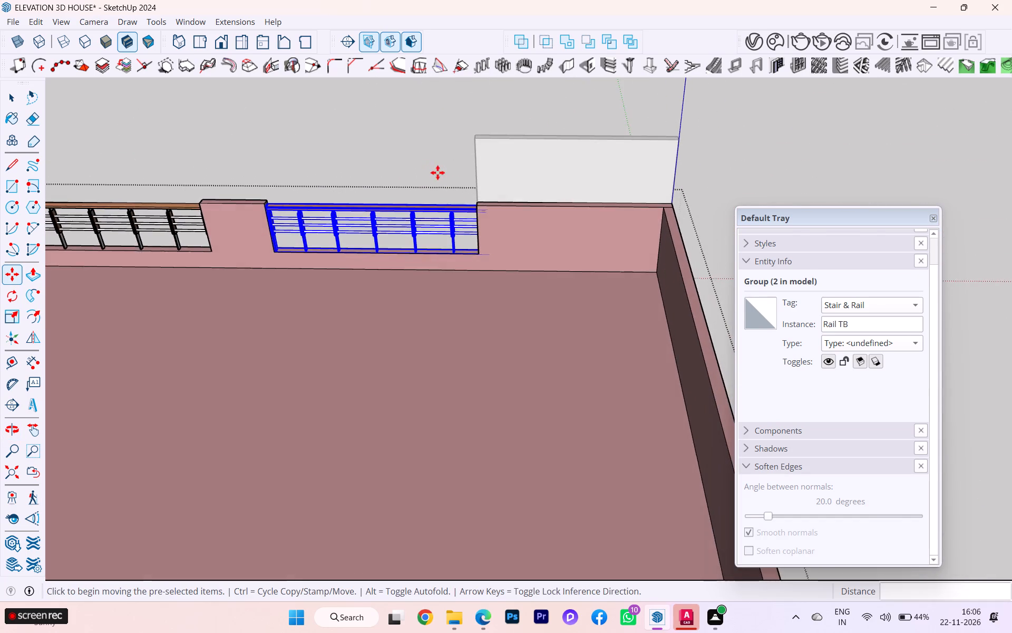
pyautogui.scroll(9, 448, 180)
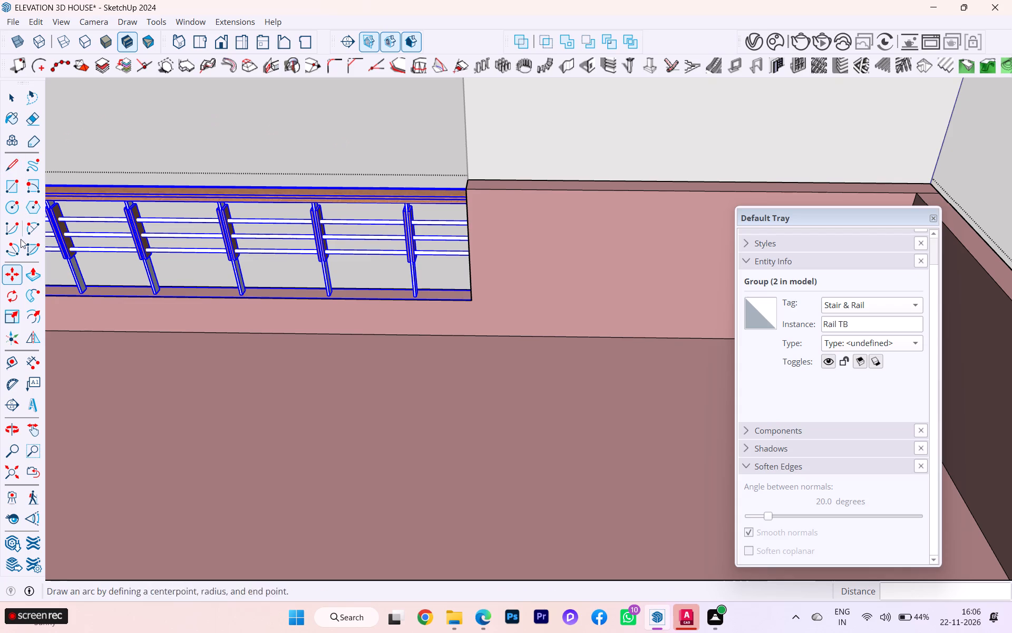
pyautogui.click(10, 323)
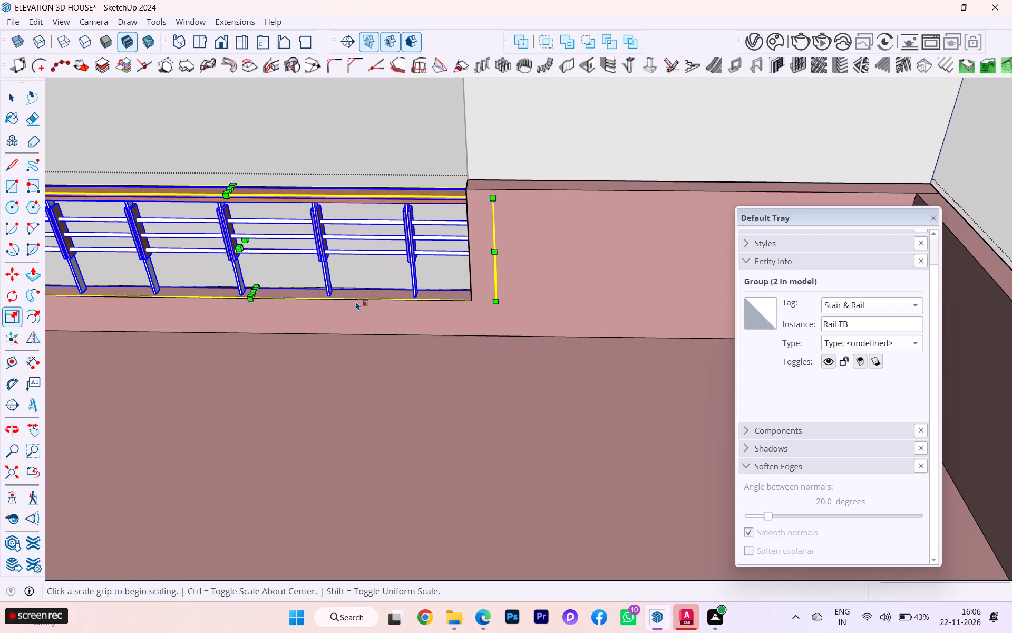
pyautogui.scroll(2, 414, 292)
pyautogui.click(514, 241)
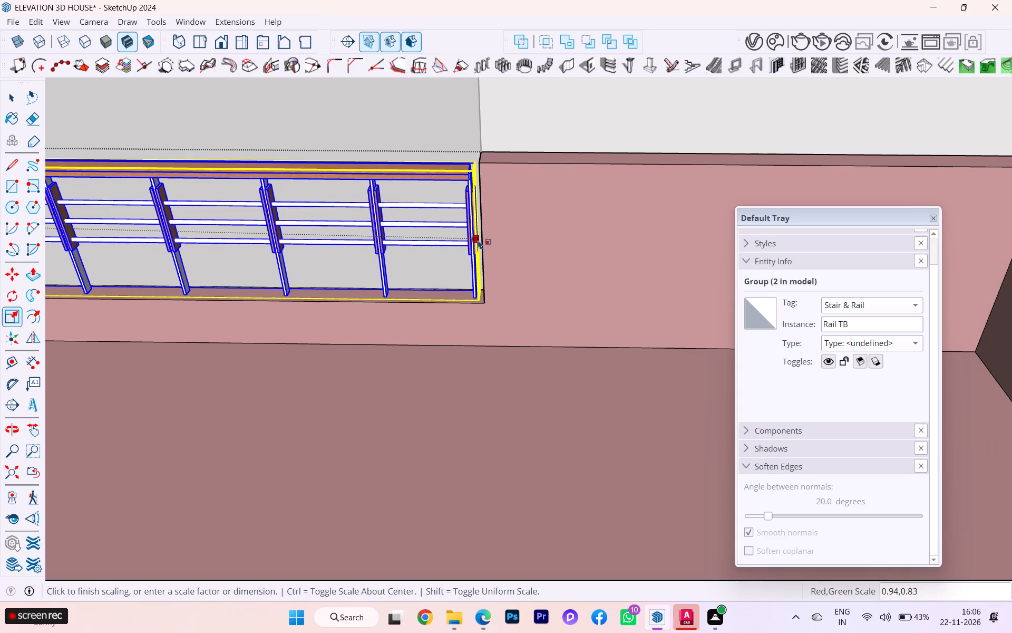
pyautogui.click(485, 238)
pyautogui.scroll(-12, 660, 258)
pyautogui.moveTo(504, 245); pyautogui.dragTo(578, 248, button='middle')
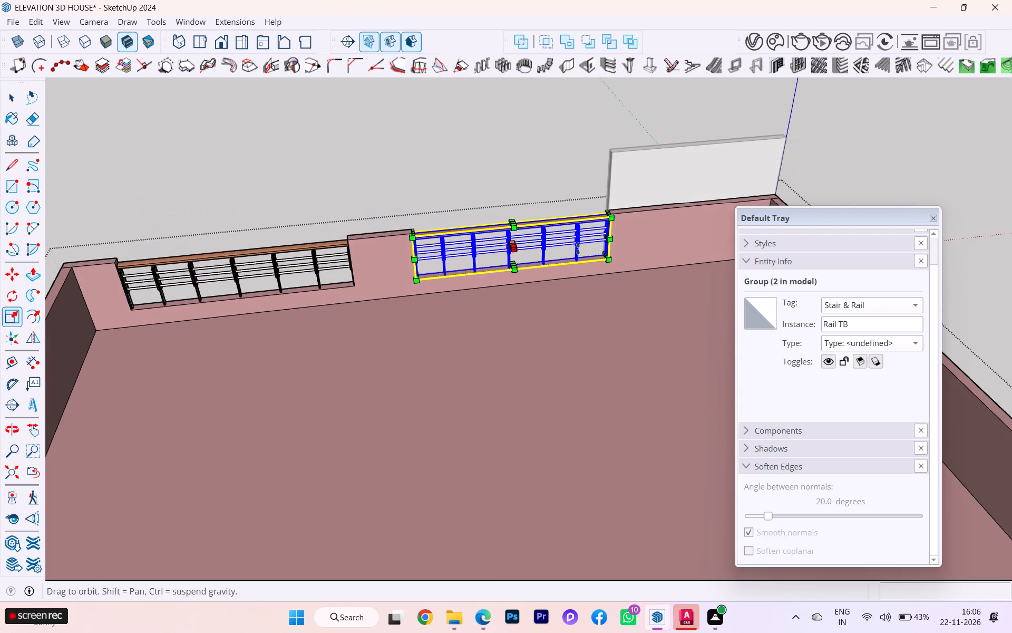
pyautogui.click(401, 157)
pyautogui.scroll(1, 398, 228)
pyautogui.scroll(-1, 398, 228)
pyautogui.scroll(1, 398, 228)
pyautogui.click(15, 100)
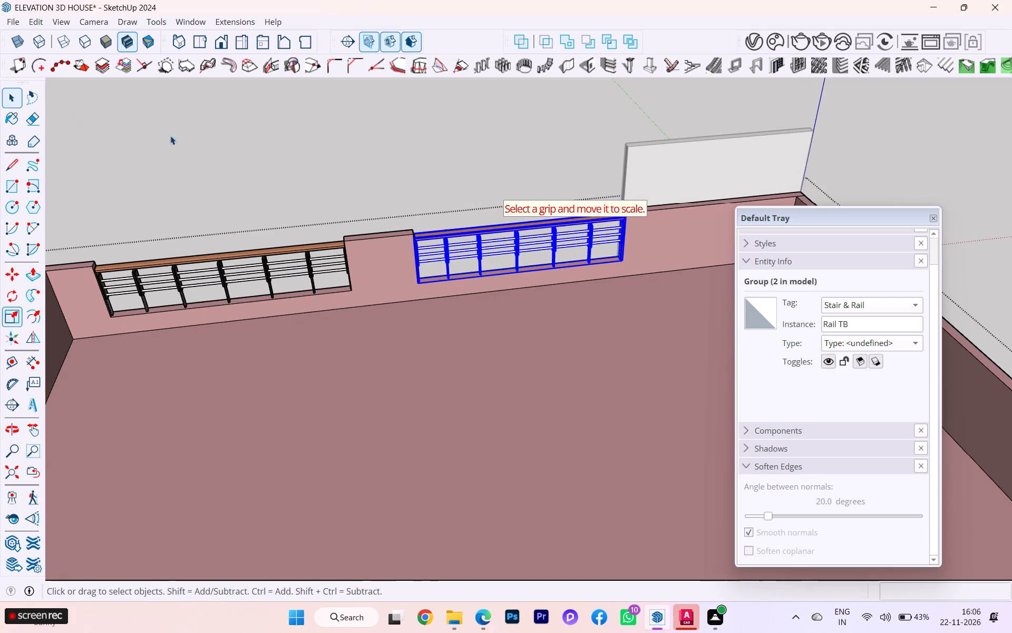
pyautogui.click(356, 174)
# Examine the scaled railing's ends against the central pier and the tall-bay end of the recess from the roof side.
pyautogui.scroll(2, 494, 262)
pyautogui.scroll(-1, 496, 267)
pyautogui.scroll(8, 497, 268)
pyautogui.scroll(2, 325, 205)
pyautogui.moveTo(339, 202); pyautogui.dragTo(291, 242, button='middle')
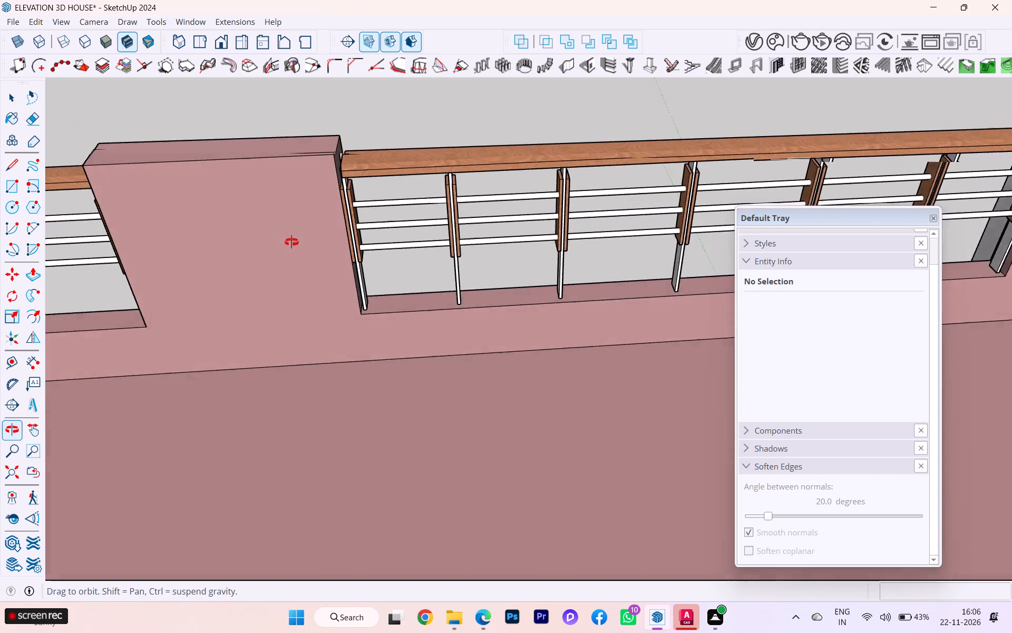
pyautogui.moveTo(291, 242); pyautogui.dragTo(238, 284, button='middle')
pyautogui.scroll(-2, 259, 275)
pyautogui.scroll(2, 270, 273)
pyautogui.scroll(-2, 277, 271)
pyautogui.moveTo(325, 236); pyautogui.dragTo(124, 256, button='middle')
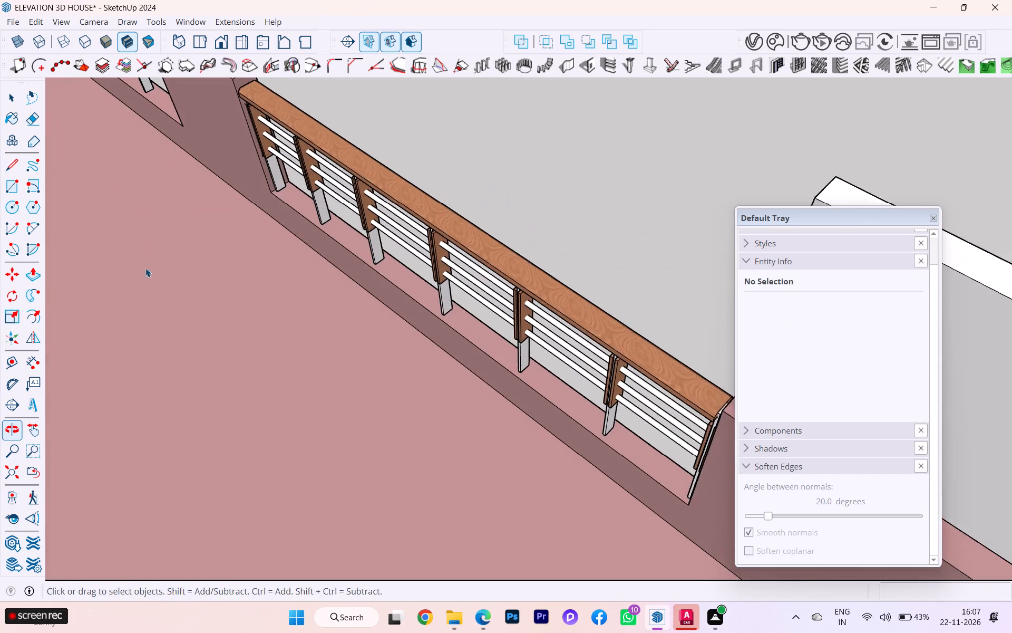
# Open the parapet group, adjust the scale of the railing nearest the tall bay along the green axis, and leave the group.
pyautogui.scroll(-2, 356, 281)
pyautogui.scroll(1, 383, 282)
pyautogui.scroll(-2, 404, 288)
pyautogui.moveTo(468, 286); pyautogui.dragTo(691, 275, button='middle')
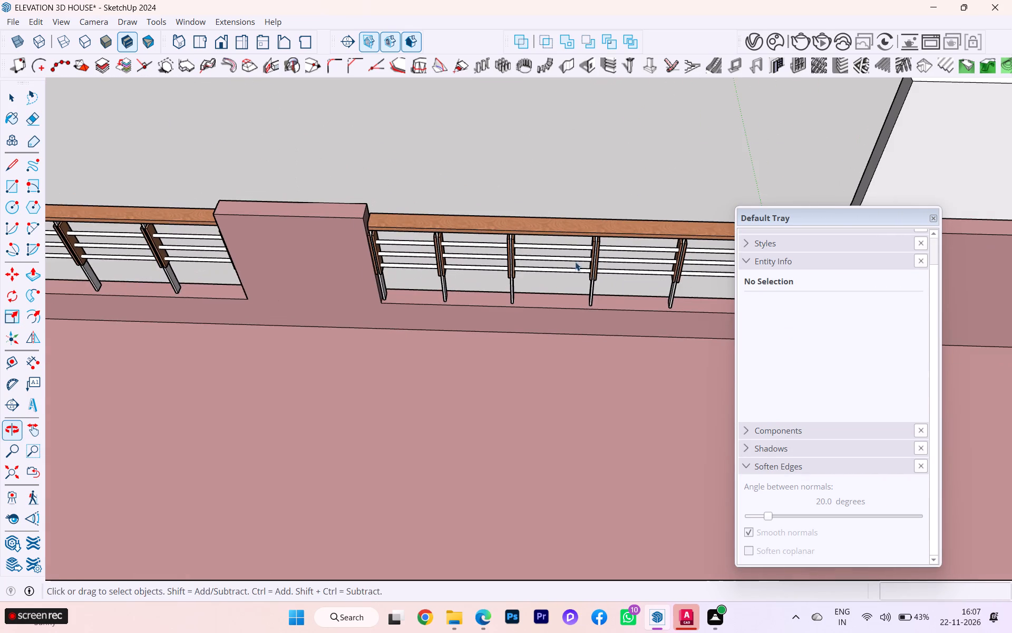
pyautogui.scroll(1, 408, 227)
pyautogui.scroll(-1, 393, 228)
pyautogui.scroll(1, 393, 231)
pyautogui.scroll(-2, 393, 232)
pyautogui.moveTo(402, 244); pyautogui.dragTo(481, 300, button='middle')
pyautogui.scroll(4, 454, 297)
pyautogui.scroll(-3, 543, 328)
pyautogui.moveTo(635, 316); pyautogui.dragTo(547, 245, button='middle')
pyautogui.click(454, 334)
pyautogui.scroll(-4, 432, 312)
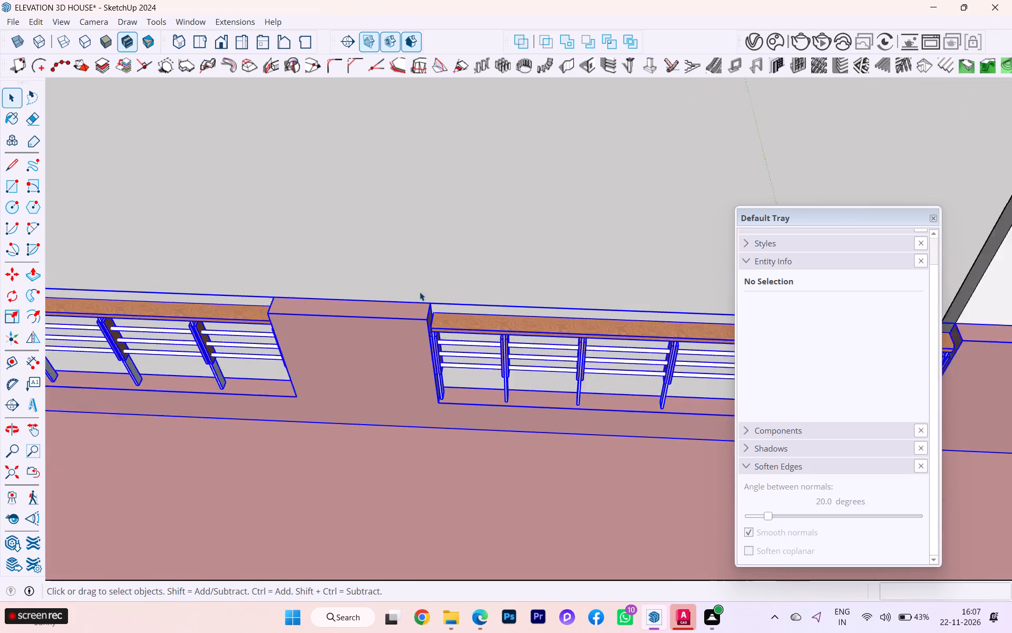
pyautogui.doubleClick(485, 339)
pyautogui.click(481, 328)
pyautogui.click(478, 325)
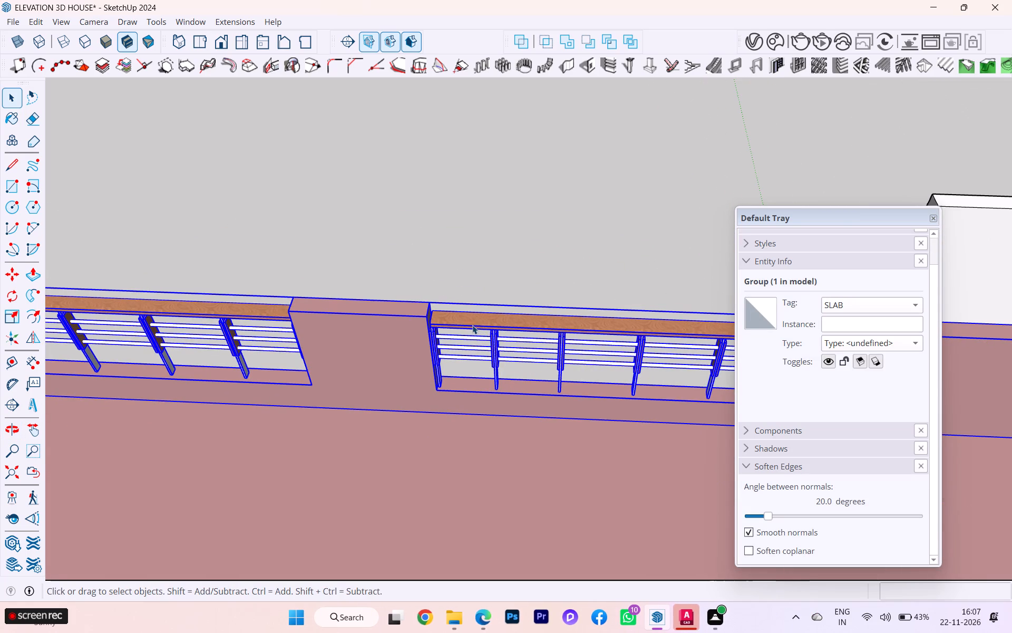
pyautogui.click(469, 325)
pyautogui.doubleClick(458, 324)
pyautogui.click(455, 325)
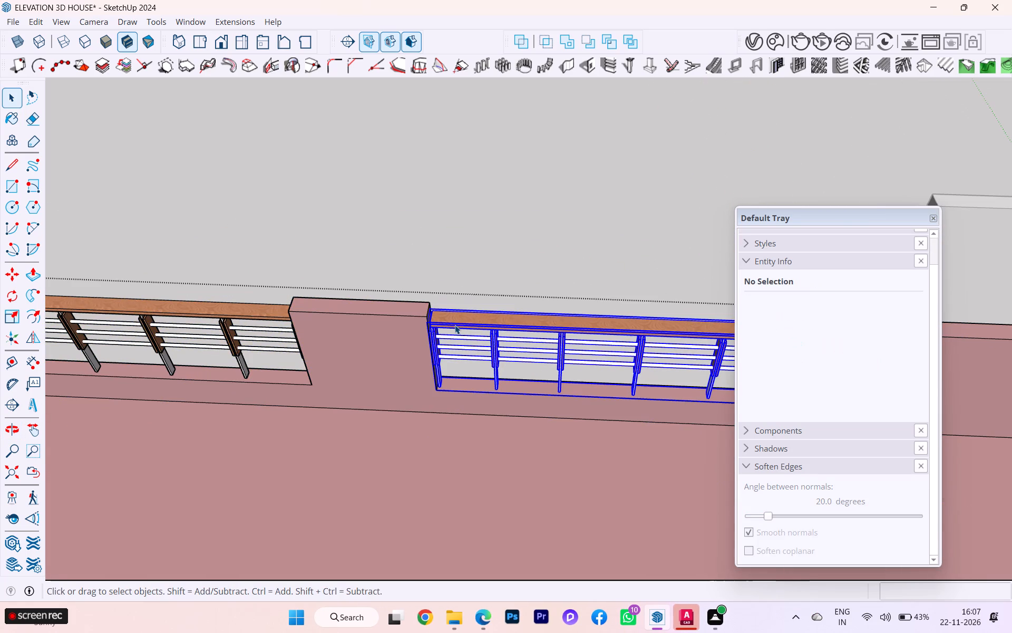
pyautogui.press('s')
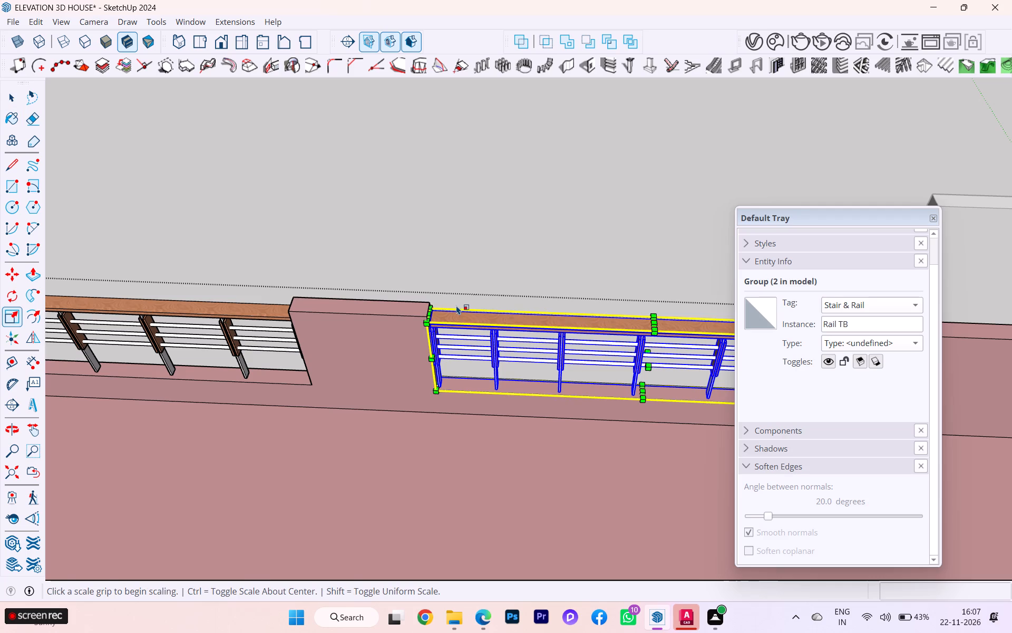
pyautogui.scroll(3, 550, 381)
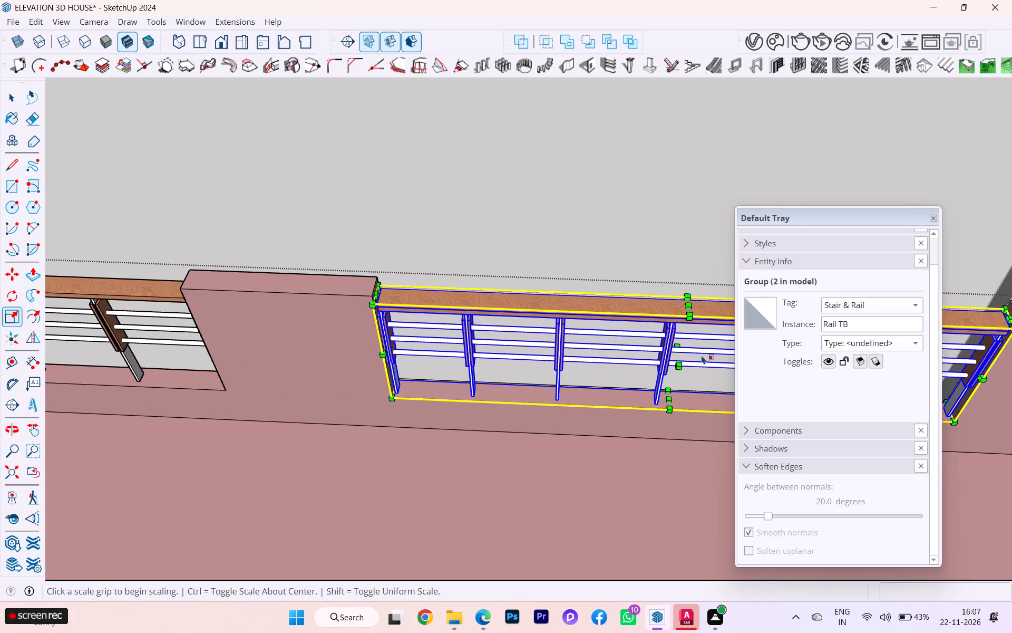
pyautogui.scroll(3, 697, 363)
pyautogui.click(673, 366)
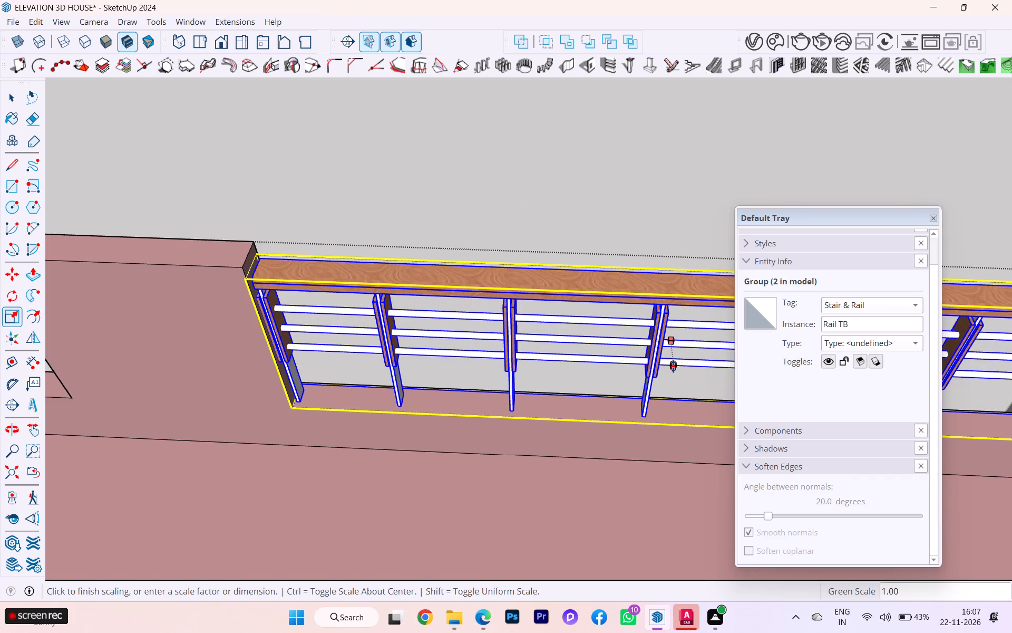
pyautogui.click(674, 362)
pyautogui.scroll(-5, 523, 264)
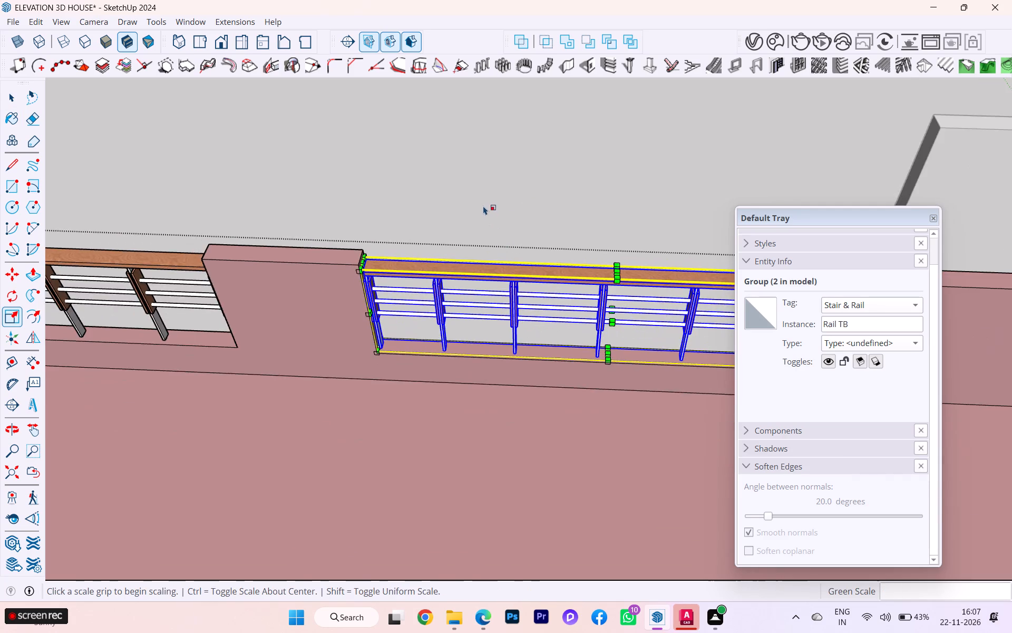
pyautogui.scroll(-5, 483, 205)
pyautogui.click(10, 100)
pyautogui.click(335, 165)
# Examine both parapet railings, the corner pier and the tall end bay from the front, from above and from the side.
pyautogui.scroll(-1, 287, 171)
pyautogui.scroll(1, 286, 171)
pyautogui.scroll(-1, 286, 172)
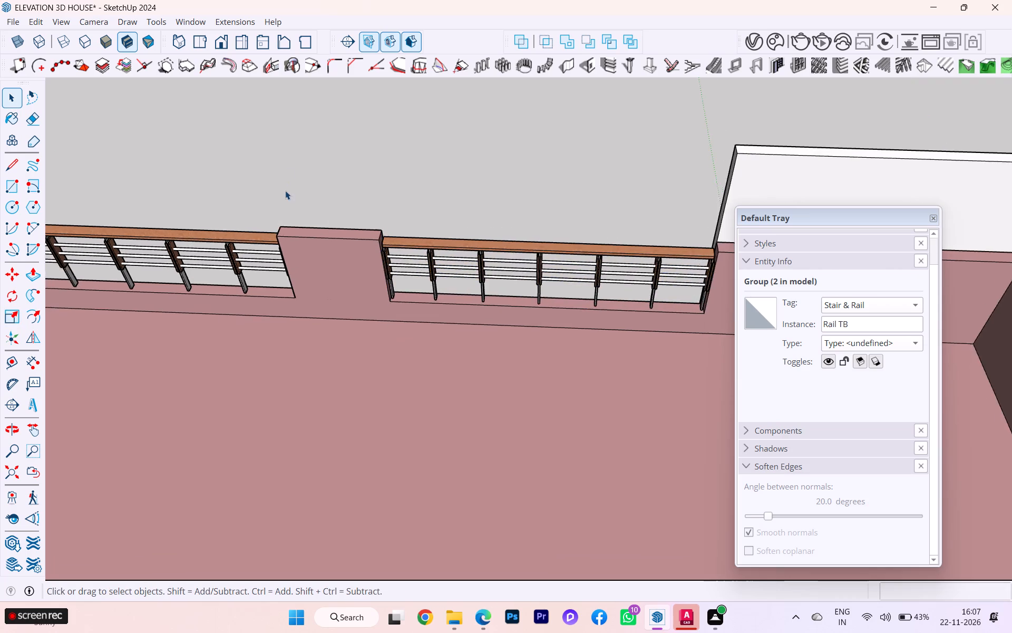
pyautogui.scroll(-4, 285, 190)
pyautogui.moveTo(258, 176); pyautogui.dragTo(713, 165, button='middle')
pyautogui.scroll(-3, 429, 166)
pyautogui.moveTo(394, 175); pyautogui.dragTo(625, 162, button='middle')
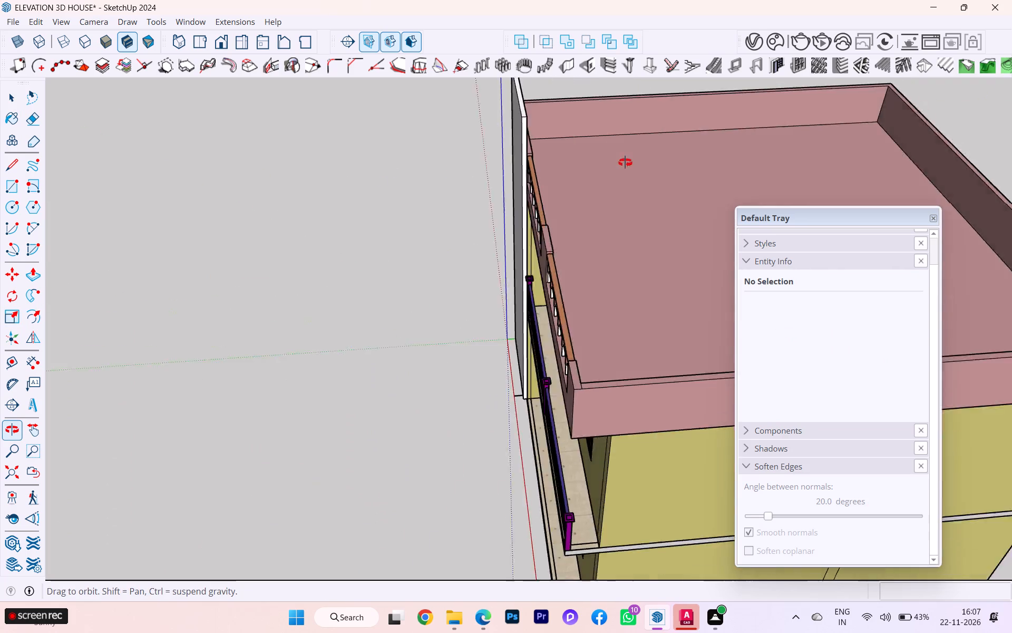
pyautogui.moveTo(625, 162); pyautogui.dragTo(821, 156, button='middle')
pyautogui.scroll(-2, 439, 143)
pyautogui.moveTo(427, 143); pyautogui.dragTo(657, 140, button='middle')
pyautogui.scroll(-3, 350, 159)
pyautogui.scroll(1, 341, 160)
pyautogui.scroll(-1, 341, 160)
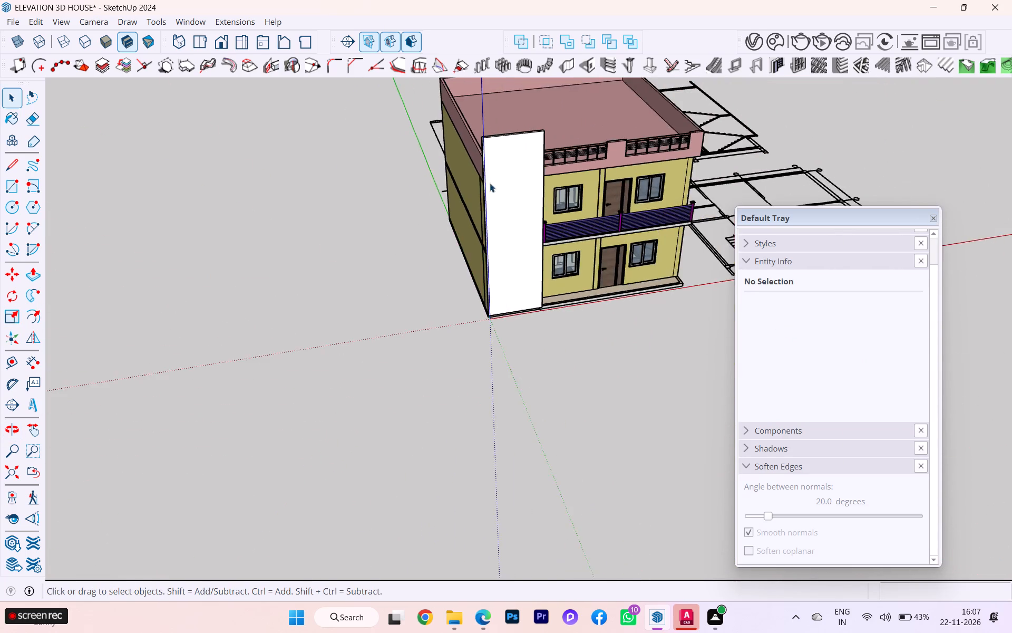
pyautogui.scroll(-2, 515, 192)
pyautogui.scroll(-1, 549, 224)
pyautogui.moveTo(548, 213); pyautogui.dragTo(513, 120, button='middle')
pyautogui.scroll(5, 579, 89)
pyautogui.scroll(5, 635, 143)
pyautogui.scroll(-1, 640, 127)
pyautogui.scroll(1, 640, 127)
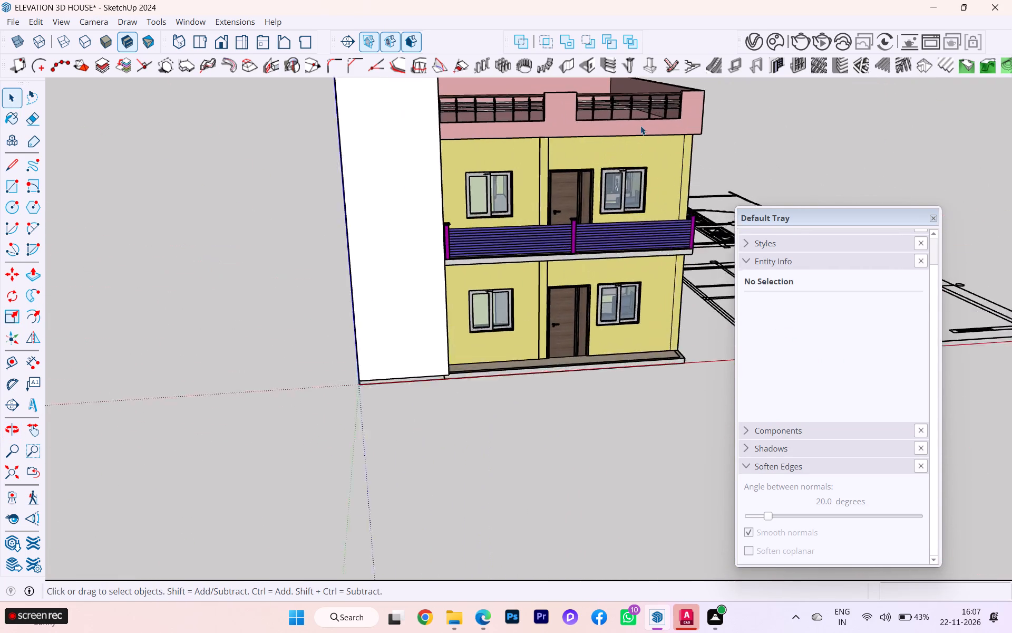
pyautogui.scroll(1, 644, 139)
pyautogui.scroll(-2, 644, 141)
pyautogui.moveTo(626, 171); pyautogui.dragTo(587, 236, button='middle')
pyautogui.scroll(7, 669, 167)
pyautogui.scroll(-1, 669, 160)
pyautogui.scroll(1, 669, 159)
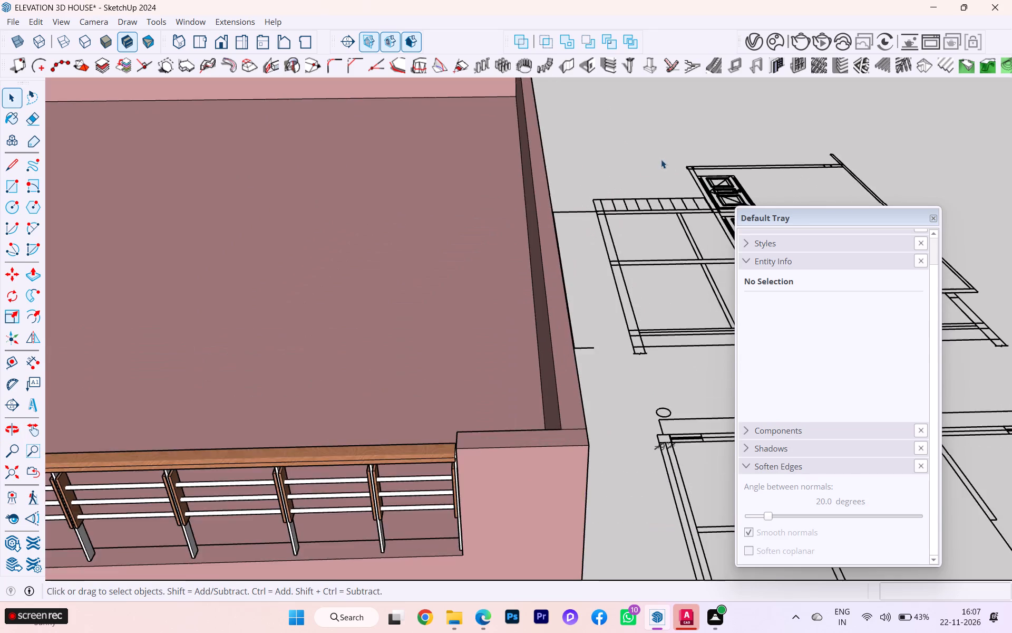
pyautogui.scroll(-1, 645, 163)
pyautogui.scroll(1, 645, 163)
pyautogui.scroll(-1, 644, 161)
pyautogui.scroll(-1, 605, 216)
pyautogui.moveTo(614, 209); pyautogui.dragTo(663, 176, button='middle')
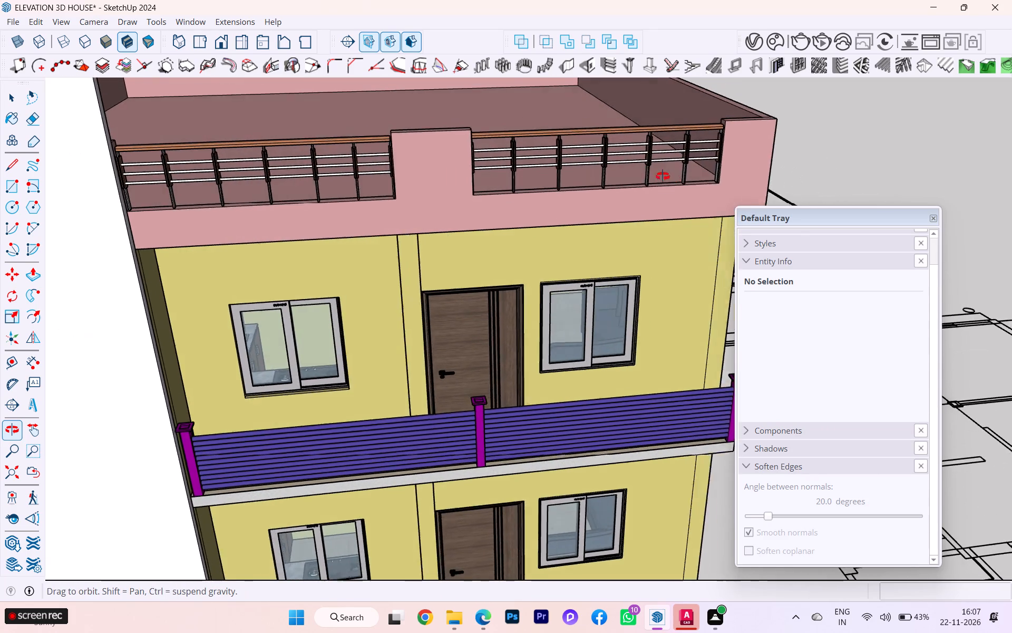
pyautogui.moveTo(663, 176); pyautogui.dragTo(665, 178, button='middle')
pyautogui.scroll(-2, 589, 157)
pyautogui.scroll(4, 589, 157)
pyautogui.scroll(-1, 588, 157)
pyautogui.moveTo(578, 151); pyautogui.dragTo(725, 167, button='middle')
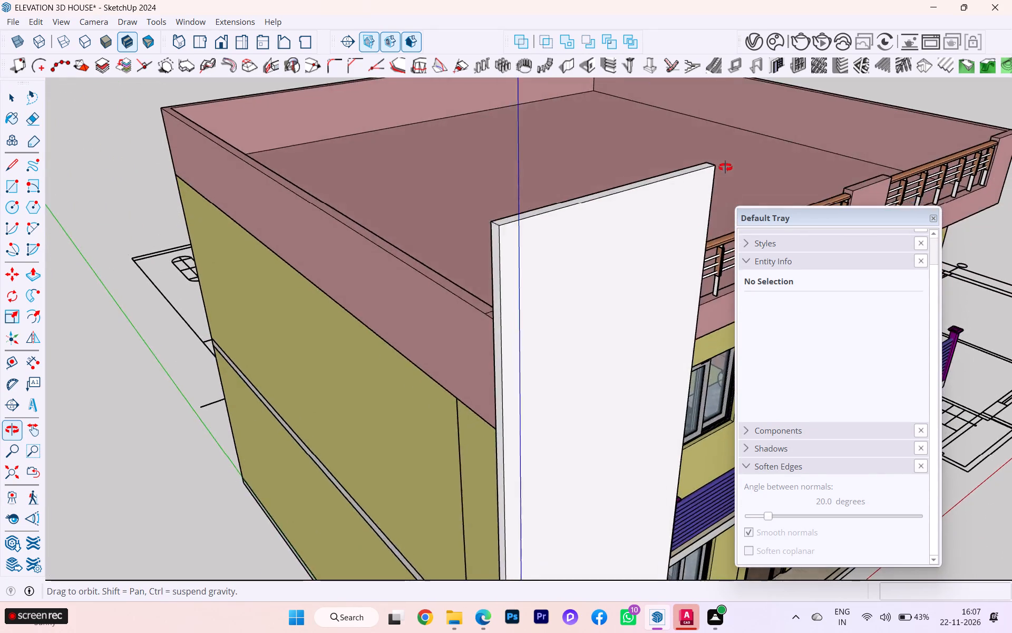
pyautogui.moveTo(725, 167); pyautogui.dragTo(757, 141, button='middle')
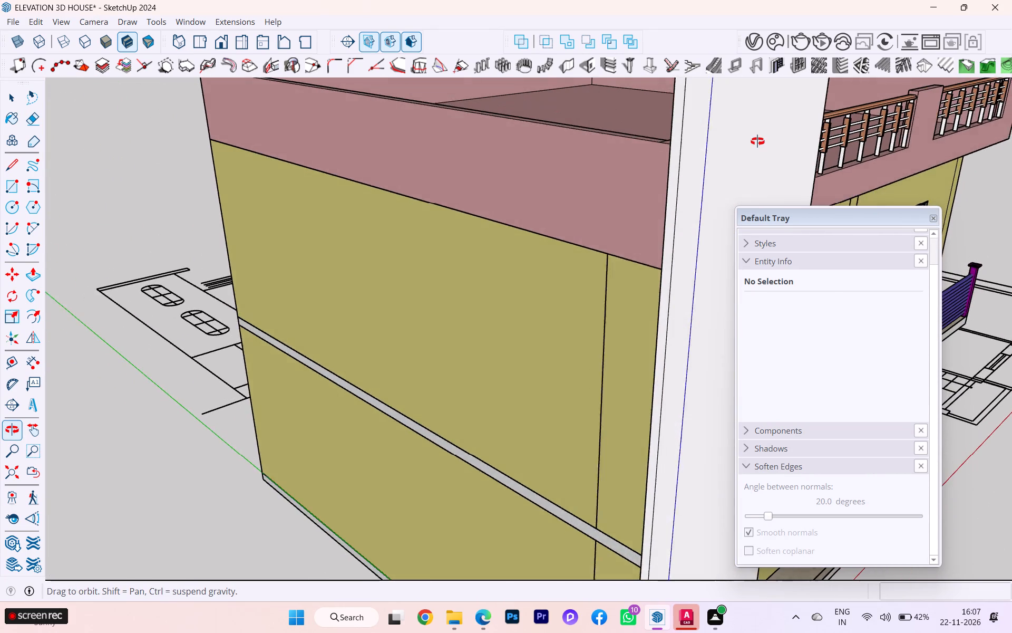
pyautogui.moveTo(757, 141); pyautogui.dragTo(557, 157, button='middle')
pyautogui.scroll(-3, 711, 157)
pyautogui.moveTo(723, 157); pyautogui.dragTo(689, 164, button='middle')
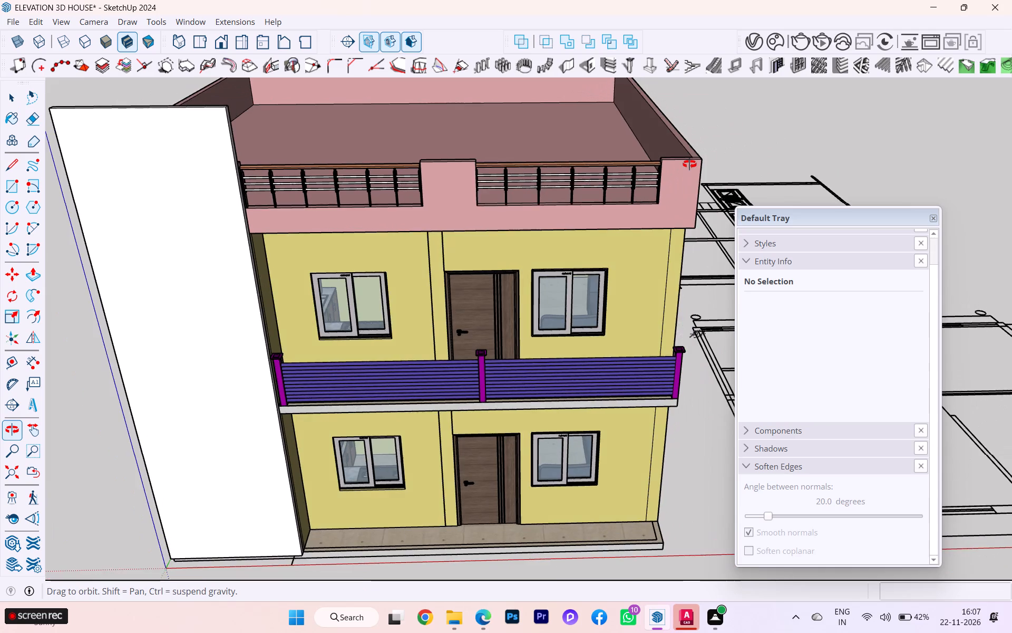
pyautogui.moveTo(689, 164); pyautogui.dragTo(683, 139, button='middle')
pyautogui.scroll(3, 691, 138)
pyautogui.scroll(-1, 708, 143)
pyautogui.scroll(1, 717, 142)
pyautogui.scroll(-3, 721, 142)
pyautogui.moveTo(729, 143); pyautogui.dragTo(681, 149, button='middle')
pyautogui.scroll(4, 645, 132)
pyautogui.scroll(-7, 763, 101)
pyautogui.moveTo(720, 129); pyautogui.dragTo(697, 157, button='middle')
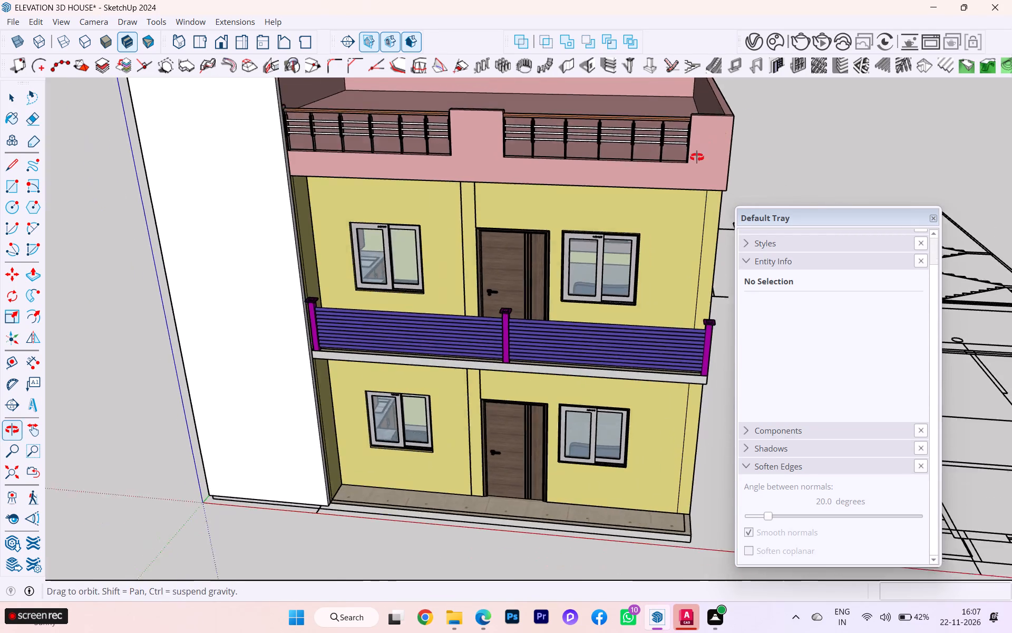
# Open the parapet group and erase the edge dividing the corner pier's top from the side parapet's top, away from the tall bay.
pyautogui.moveTo(697, 157); pyautogui.dragTo(679, 192, button='middle')
pyautogui.scroll(2, 688, 212)
pyautogui.scroll(-1, 691, 228)
pyautogui.scroll(4, 692, 231)
pyautogui.scroll(-2, 676, 256)
pyautogui.scroll(2, 676, 256)
pyautogui.scroll(11, 646, 203)
pyautogui.scroll(-1, 679, 254)
pyautogui.scroll(1, 679, 254)
pyautogui.click(685, 316)
pyautogui.doubleClick(682, 315)
pyautogui.scroll(1, 672, 311)
pyautogui.scroll(-1, 672, 311)
pyautogui.scroll(3, 672, 311)
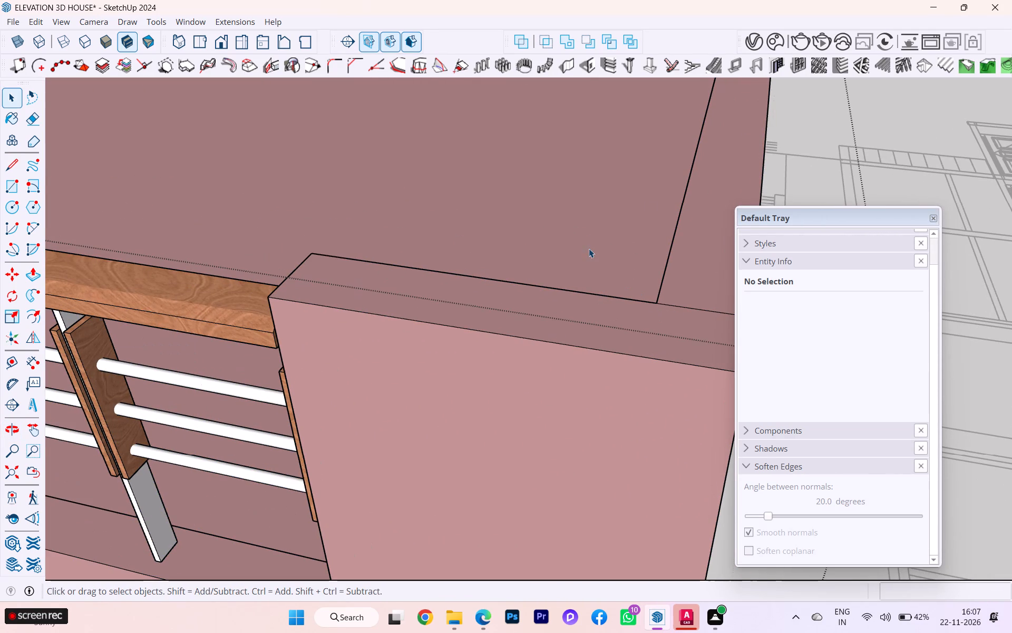
pyautogui.click(38, 116)
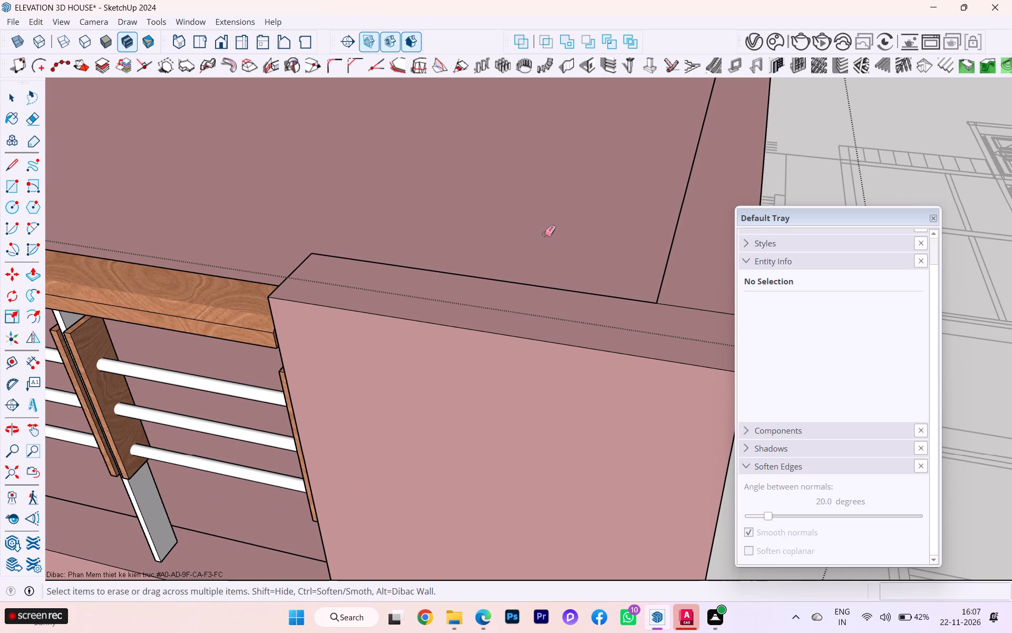
pyautogui.click(690, 309)
# Erase the short dividing edge on the parapet top at the front corner behind the tall bay, and leave the parapet group.
pyautogui.scroll(-2, 713, 190)
pyautogui.scroll(2, 728, 195)
pyautogui.scroll(-2, 575, 131)
pyautogui.scroll(-4, 486, 152)
pyautogui.scroll(1, 486, 151)
pyautogui.scroll(-2, 485, 151)
pyautogui.scroll(2, 514, 134)
pyautogui.scroll(-4, 514, 134)
pyautogui.scroll(2, 524, 145)
pyautogui.scroll(-6, 525, 146)
pyautogui.scroll(4, 536, 162)
pyautogui.scroll(-5, 536, 162)
pyautogui.scroll(3, 536, 166)
pyautogui.scroll(-10, 536, 166)
pyautogui.scroll(-2, 665, 195)
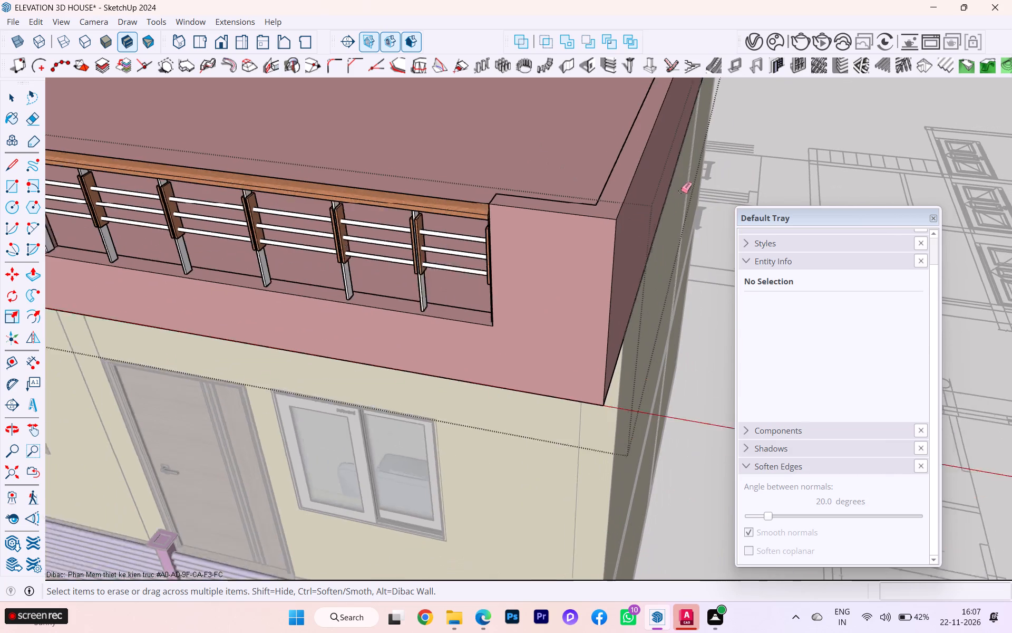
pyautogui.scroll(-2, 734, 168)
pyautogui.scroll(3, 735, 168)
pyautogui.scroll(-1, 735, 168)
pyautogui.scroll(1, 737, 168)
pyautogui.scroll(-2, 738, 168)
pyautogui.scroll(2, 753, 168)
pyautogui.scroll(-2, 755, 168)
pyautogui.scroll(1, 763, 171)
pyautogui.scroll(-3, 812, 169)
pyautogui.scroll(1, 812, 170)
pyautogui.scroll(-3, 813, 171)
pyautogui.scroll(1, 813, 171)
pyautogui.scroll(-2, 323, 220)
pyautogui.moveTo(325, 219); pyautogui.dragTo(598, 214, button='middle')
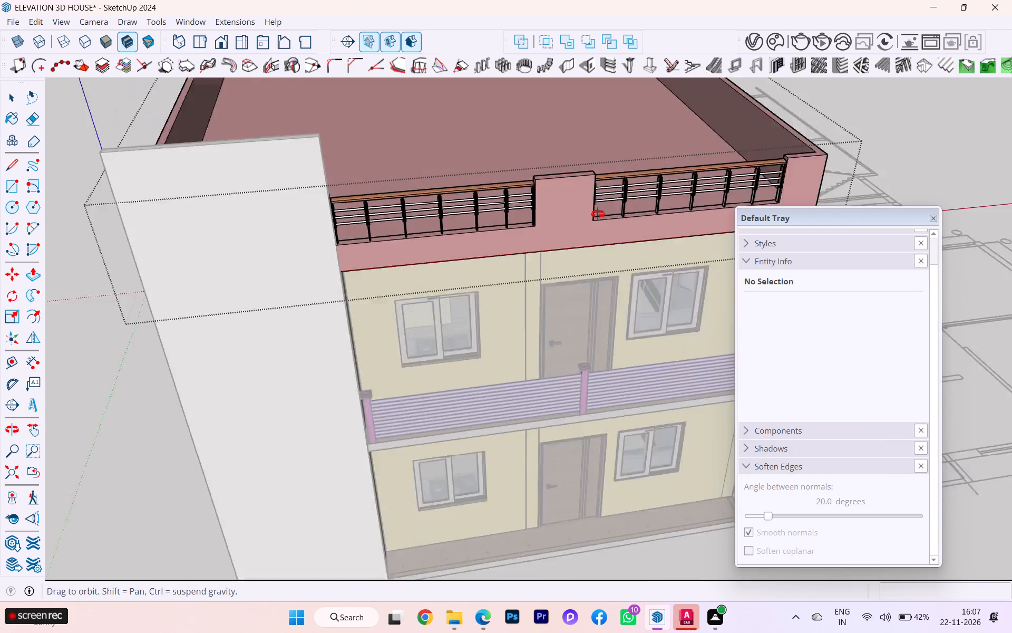
pyautogui.moveTo(598, 214); pyautogui.dragTo(616, 210, button='middle')
pyautogui.scroll(2, 430, 219)
pyautogui.scroll(-3, 417, 223)
pyautogui.scroll(4, 416, 224)
pyautogui.scroll(-1, 409, 226)
pyautogui.scroll(1, 409, 226)
pyautogui.scroll(-1, 404, 219)
pyautogui.moveTo(414, 232); pyautogui.dragTo(564, 270, button='middle')
pyautogui.scroll(9, 541, 272)
pyautogui.scroll(-2, 535, 303)
pyautogui.scroll(1, 535, 304)
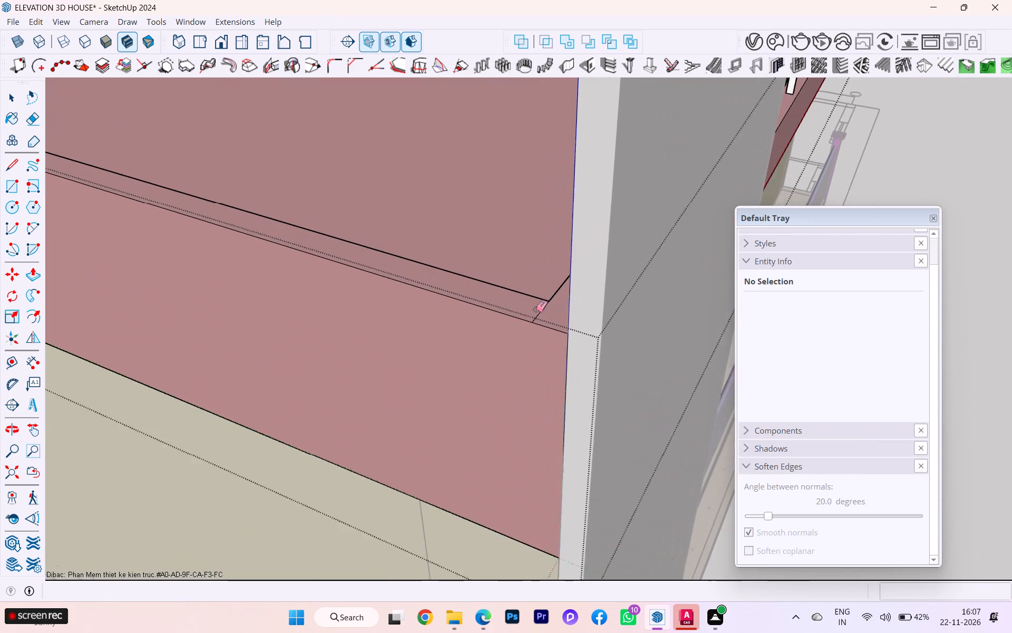
pyautogui.scroll(1, 536, 309)
pyautogui.click(536, 321)
pyautogui.scroll(-7, 531, 285)
pyautogui.scroll(-3, 501, 220)
pyautogui.scroll(1, 501, 220)
pyautogui.scroll(-1, 501, 220)
pyautogui.scroll(-1, 568, 234)
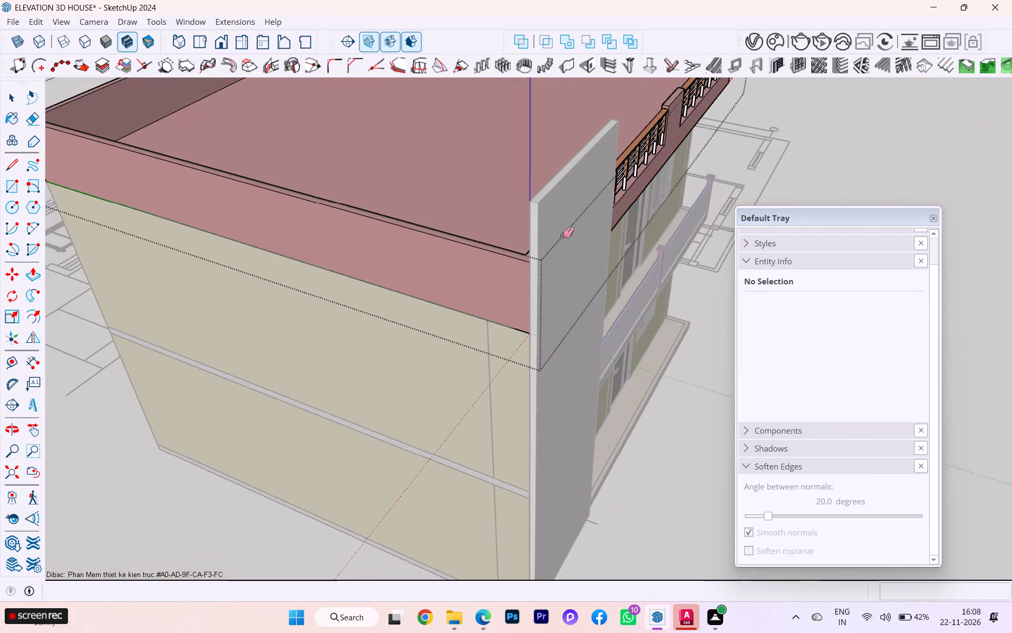
pyautogui.moveTo(524, 236); pyautogui.dragTo(208, 224, button='middle')
pyautogui.scroll(-1, 320, 192)
pyautogui.scroll(4, 340, 192)
pyautogui.scroll(-1, 342, 192)
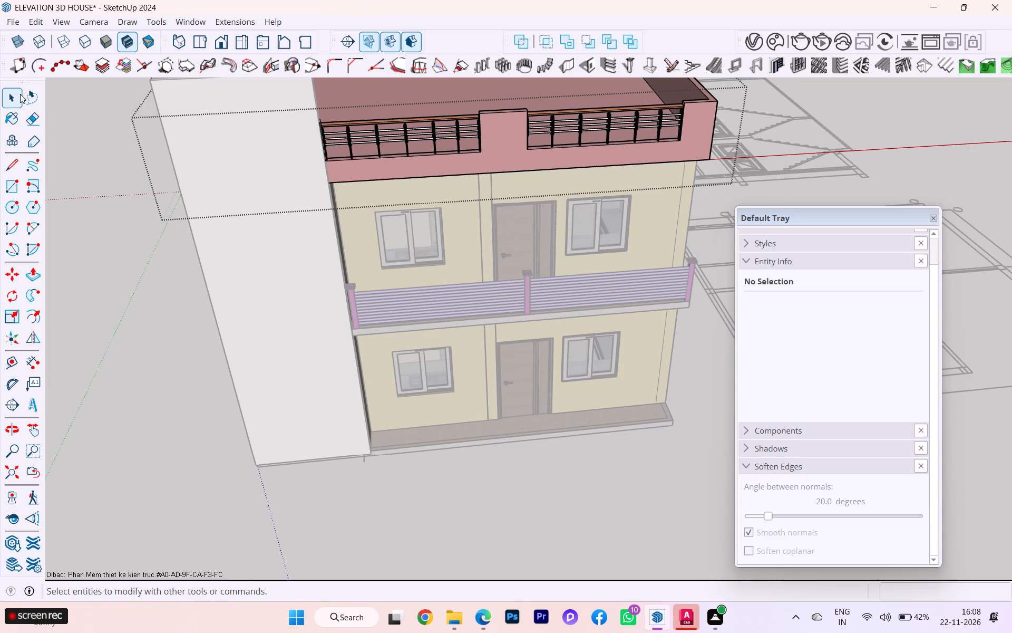
pyautogui.click(20, 94)
pyautogui.click(114, 220)
# Review the railed parapet and the tall end bay from the front of the house.
pyautogui.scroll(-3, 335, 219)
pyautogui.scroll(-1, 413, 228)
pyautogui.moveTo(373, 206); pyautogui.dragTo(322, 144, button='middle')
pyautogui.scroll(-2, 440, 172)
pyautogui.moveTo(470, 196); pyautogui.dragTo(512, 247, button='middle')
pyautogui.scroll(6, 389, 172)
pyautogui.scroll(10, 347, 156)
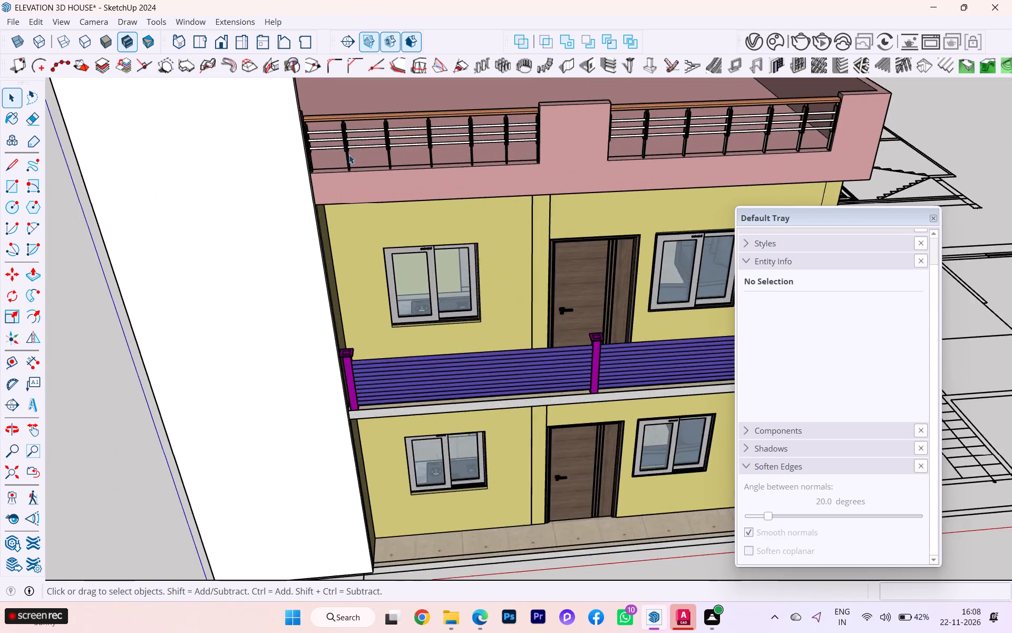
# Examine the two parapet railings and the pier between them from the front and from the open corner.
pyautogui.scroll(3, 340, 141)
pyautogui.moveTo(369, 140); pyautogui.dragTo(255, 139, button='middle')
pyautogui.scroll(-5, 248, 141)
pyautogui.scroll(2, 253, 142)
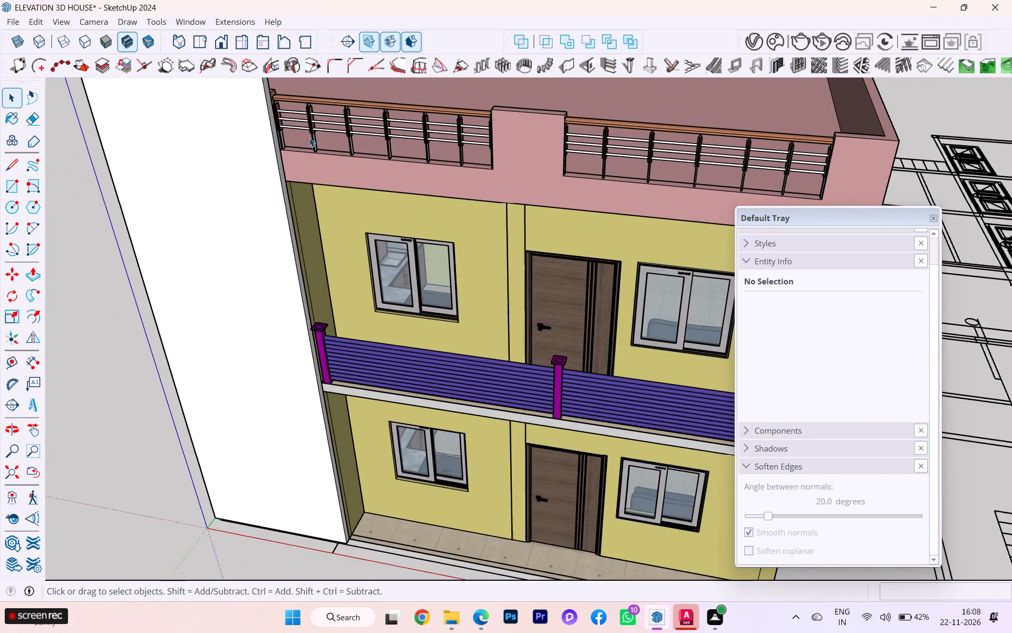
pyautogui.scroll(-1, 368, 141)
pyautogui.moveTo(367, 141); pyautogui.dragTo(238, 152, button='middle')
pyautogui.scroll(-5, 540, 210)
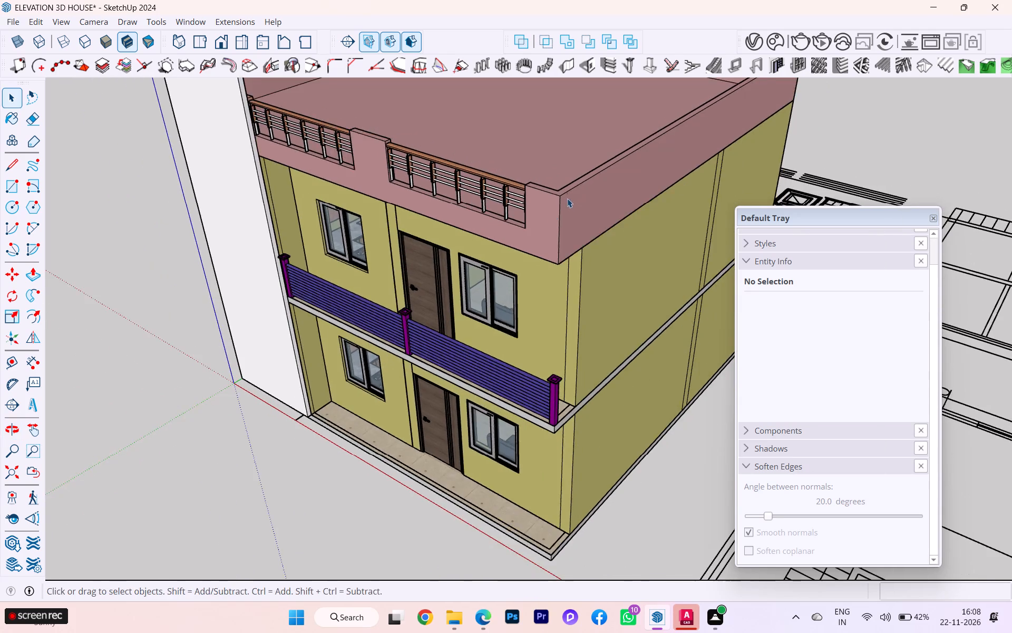
pyautogui.moveTo(567, 198); pyautogui.dragTo(414, 199, button='middle')
pyautogui.scroll(-1, 454, 182)
pyautogui.scroll(1, 454, 181)
pyautogui.scroll(-1, 463, 179)
pyautogui.moveTo(485, 176); pyautogui.dragTo(627, 186, button='middle')
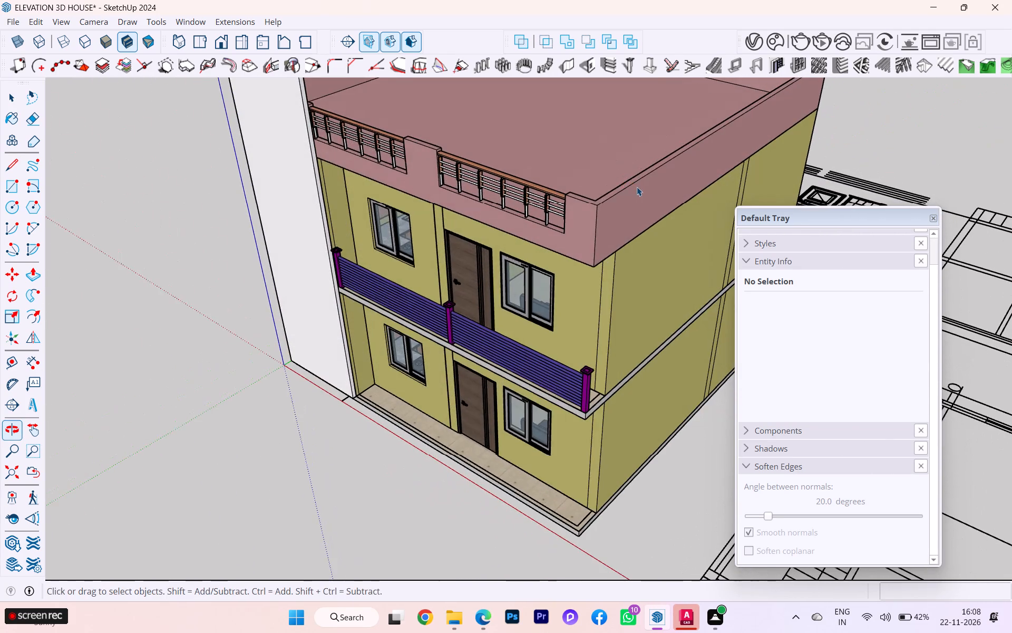
pyautogui.scroll(-2, 637, 187)
pyautogui.scroll(-1, 563, 198)
pyautogui.scroll(3, 563, 198)
pyautogui.scroll(2, 461, 186)
pyautogui.scroll(-3, 461, 185)
pyautogui.scroll(2, 461, 185)
pyautogui.moveTo(414, 160); pyautogui.dragTo(416, 160, button='middle')
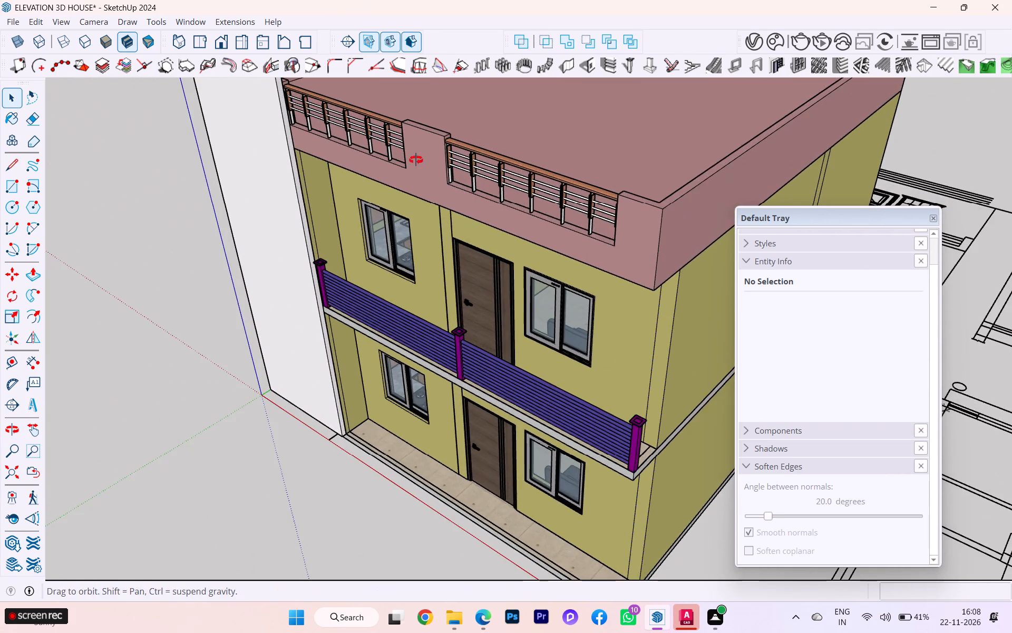
pyautogui.moveTo(416, 160); pyautogui.dragTo(540, 159, button='middle')
pyautogui.scroll(3, 348, 140)
pyautogui.scroll(4, 380, 108)
pyautogui.scroll(-1, 360, 118)
pyautogui.scroll(1, 353, 119)
pyautogui.scroll(-1, 340, 120)
pyautogui.moveTo(269, 121); pyautogui.dragTo(312, 129, button='middle')
pyautogui.scroll(1, 365, 129)
pyautogui.scroll(-10, 366, 129)
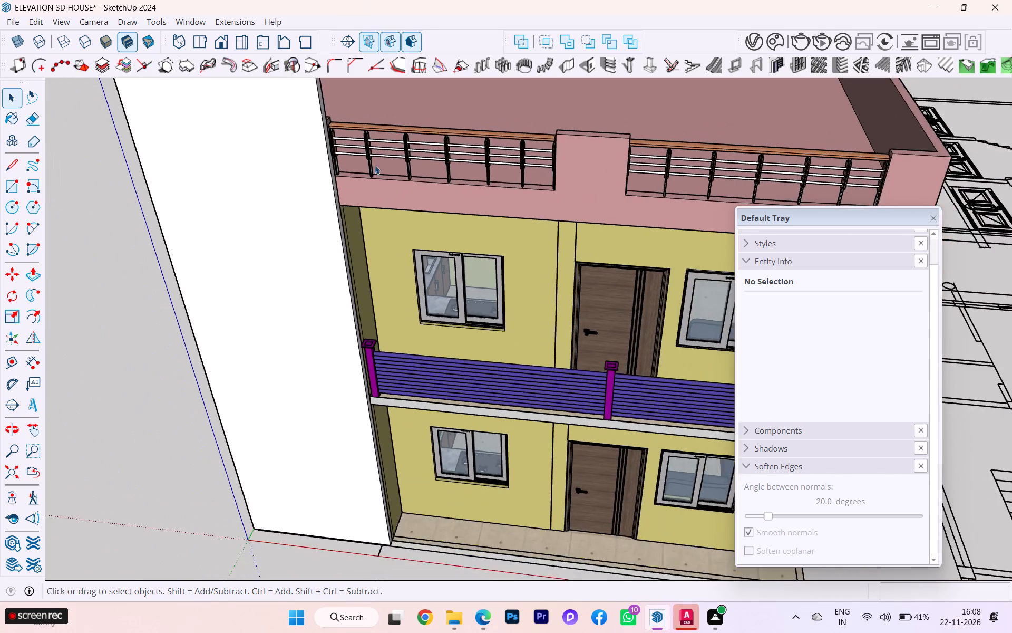
pyautogui.scroll(-4, 375, 165)
pyautogui.moveTo(385, 163); pyautogui.dragTo(421, 144, button='middle')
pyautogui.scroll(1, 576, 139)
pyautogui.scroll(-1, 579, 138)
pyautogui.scroll(7, 580, 138)
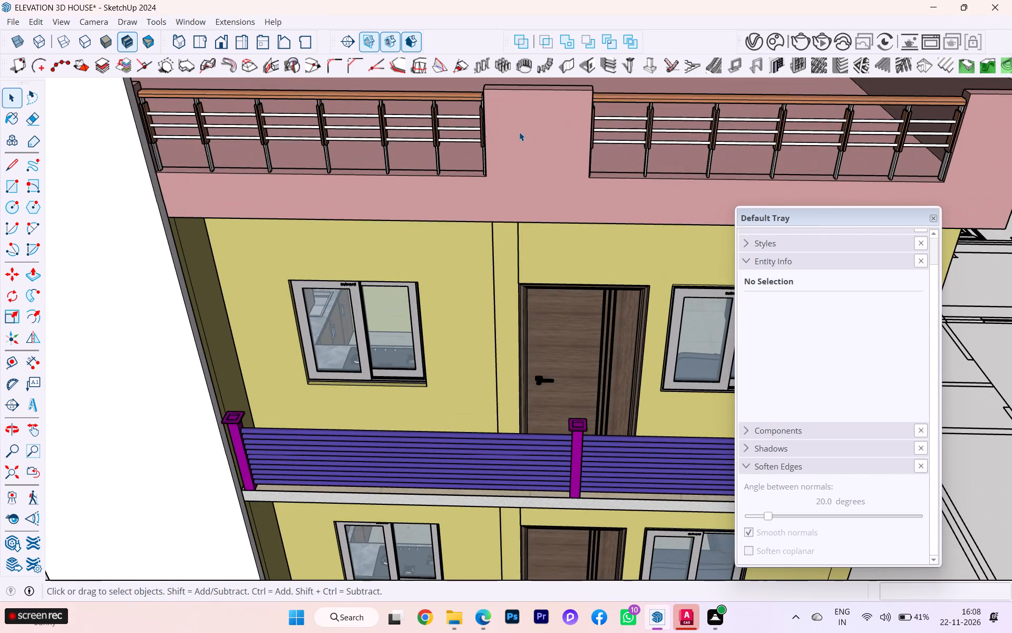
# Open the parapet group, inspect its front face, and leave the group.
pyautogui.click(519, 132)
pyautogui.doubleClick(519, 132)
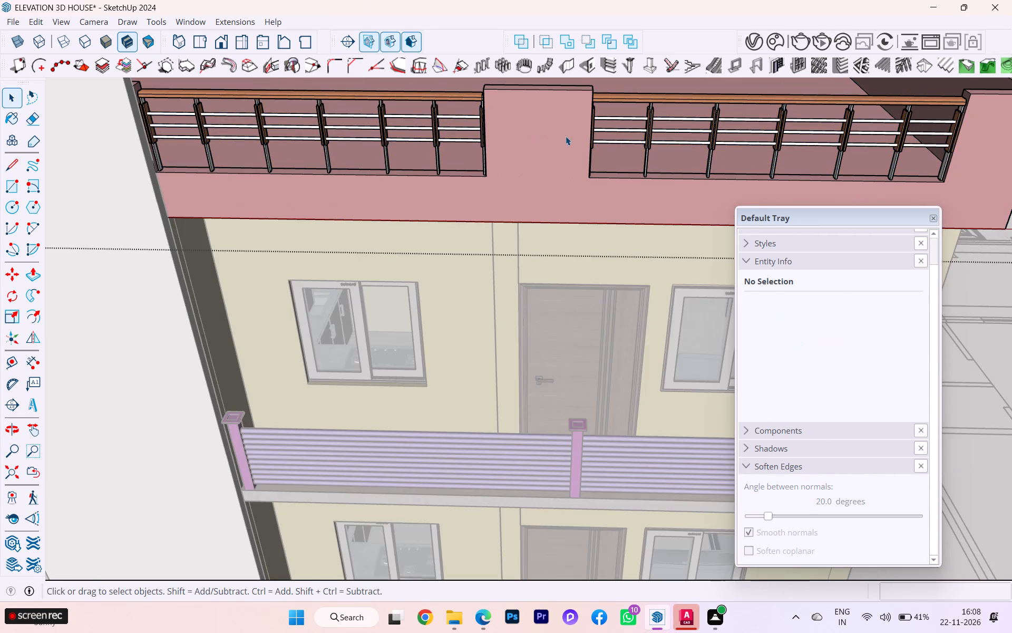
pyautogui.scroll(-3, 567, 137)
pyautogui.scroll(1, 568, 141)
pyautogui.scroll(-1, 568, 141)
pyautogui.click(522, 129)
pyautogui.scroll(-3, 544, 141)
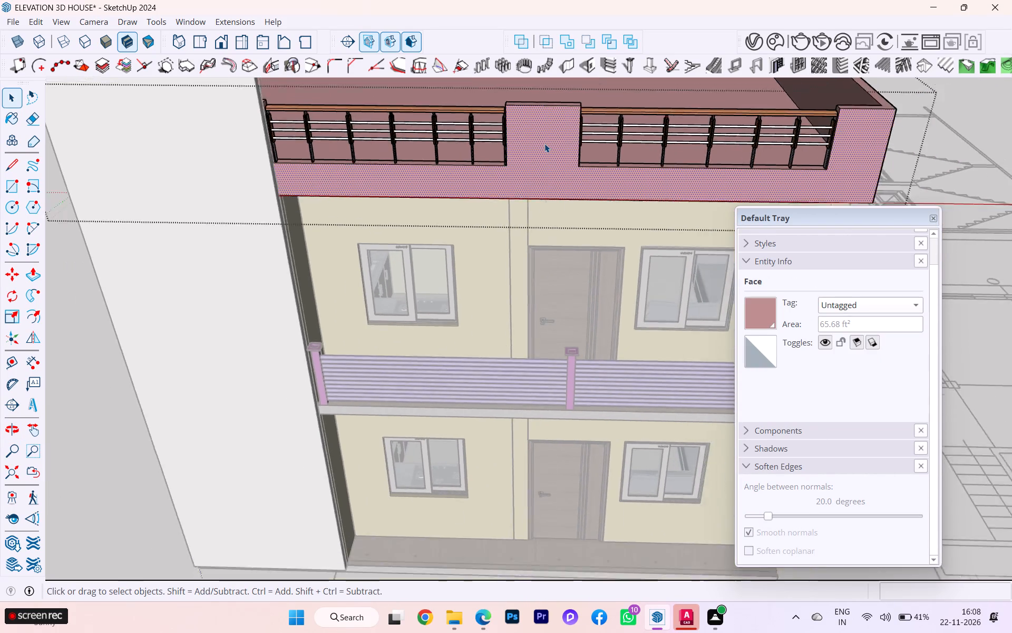
pyautogui.scroll(-3, 544, 143)
pyautogui.scroll(-2, 509, 182)
pyautogui.click(186, 223)
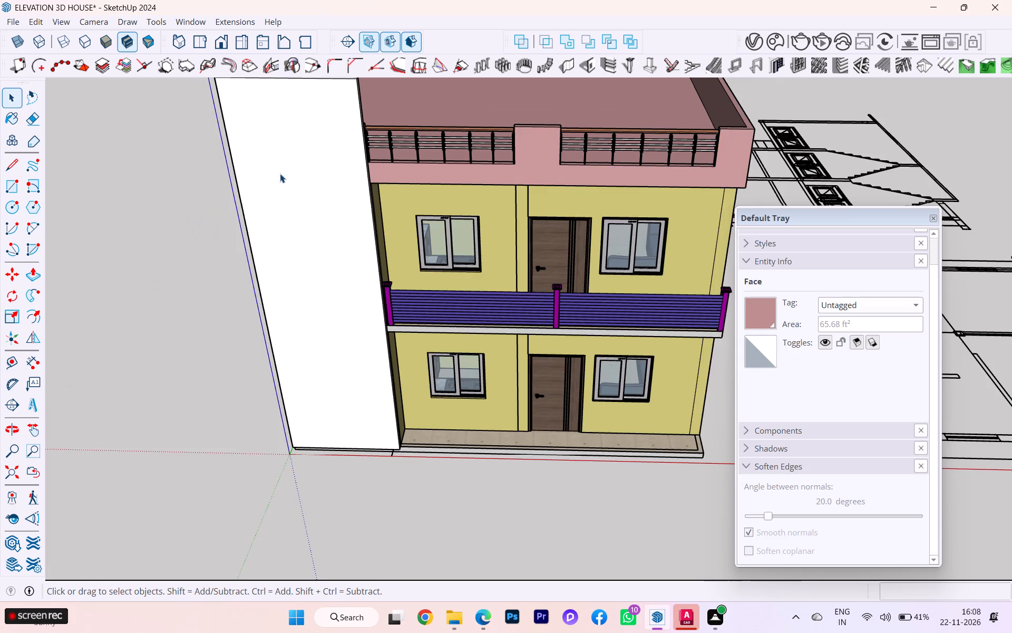
# Review the whole front elevation and the side wall of the house from the balcony down to the plinth.
pyautogui.scroll(3, 537, 166)
pyautogui.scroll(-1, 537, 164)
pyautogui.scroll(3, 549, 139)
pyautogui.moveTo(526, 138); pyautogui.dragTo(511, 75, button='middle')
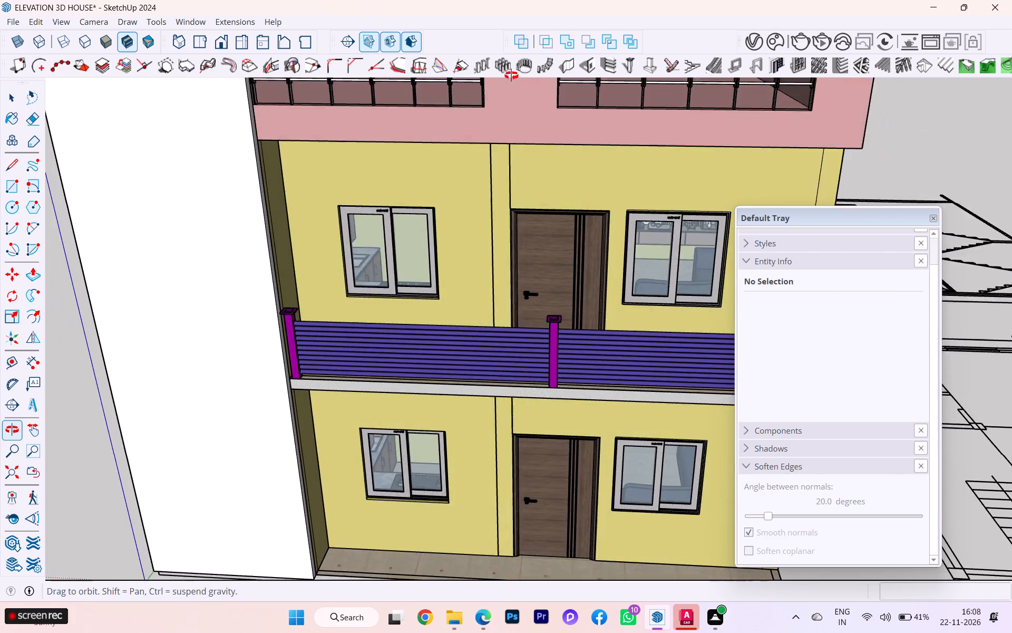
pyautogui.moveTo(511, 75); pyautogui.dragTo(510, 64, button='middle')
pyautogui.scroll(-3, 476, 220)
pyautogui.moveTo(456, 222); pyautogui.dragTo(454, 195, button='middle')
pyautogui.scroll(-4, 460, 194)
pyautogui.scroll(1, 461, 194)
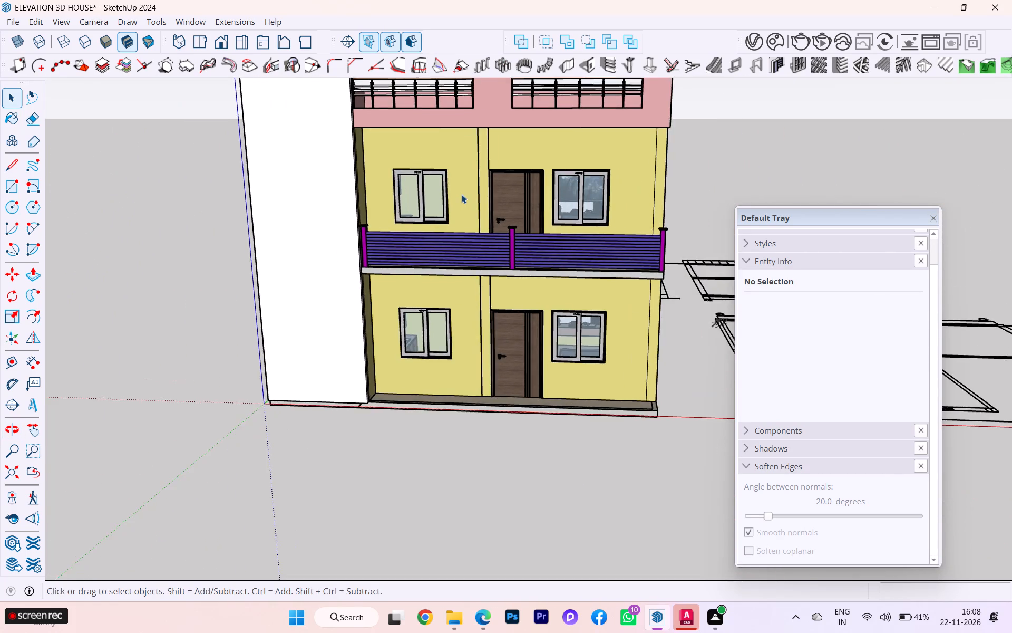
pyautogui.scroll(-1, 461, 194)
pyautogui.moveTo(464, 198); pyautogui.dragTo(478, 214, button='middle')
pyautogui.scroll(-4, 466, 199)
pyautogui.moveTo(468, 197); pyautogui.dragTo(447, 207, button='middle')
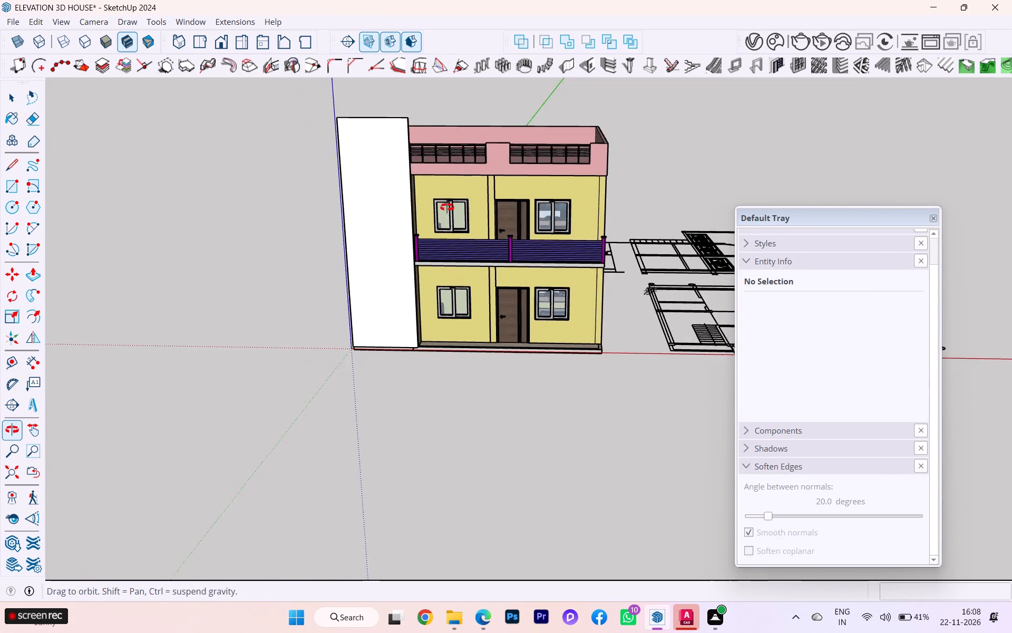
pyautogui.moveTo(447, 207); pyautogui.dragTo(210, 228, button='middle')
pyautogui.scroll(1, 328, 197)
pyautogui.scroll(-1, 346, 195)
pyautogui.scroll(6, 351, 194)
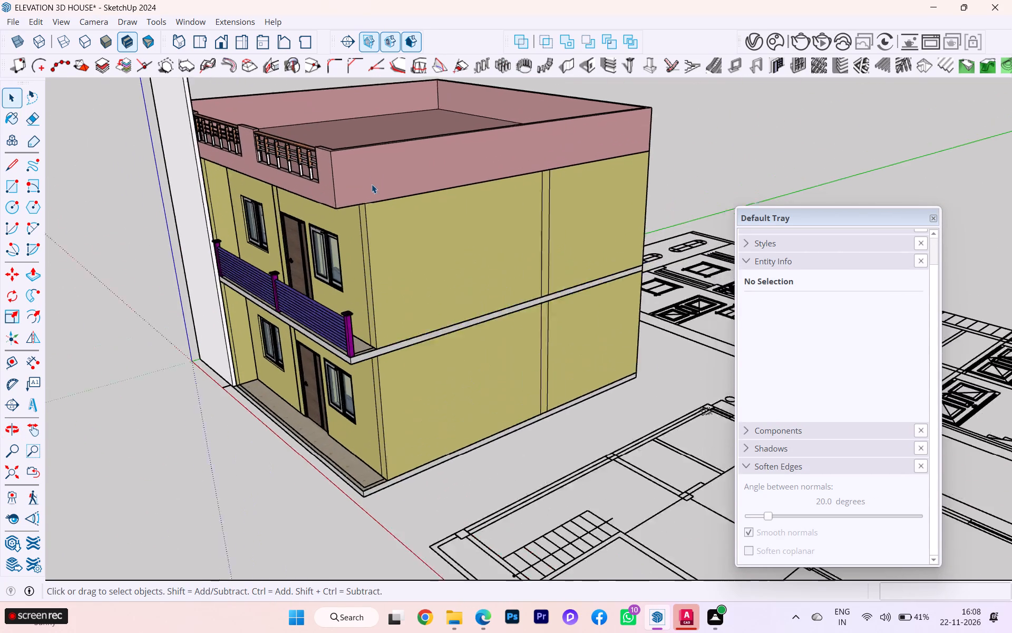
# Examine the balcony's open side end at the corner post, including the slab edge and the floor tiling.
pyautogui.scroll(1, 372, 184)
pyautogui.scroll(3, 426, 272)
pyautogui.scroll(-2, 519, 263)
pyautogui.scroll(8, 498, 368)
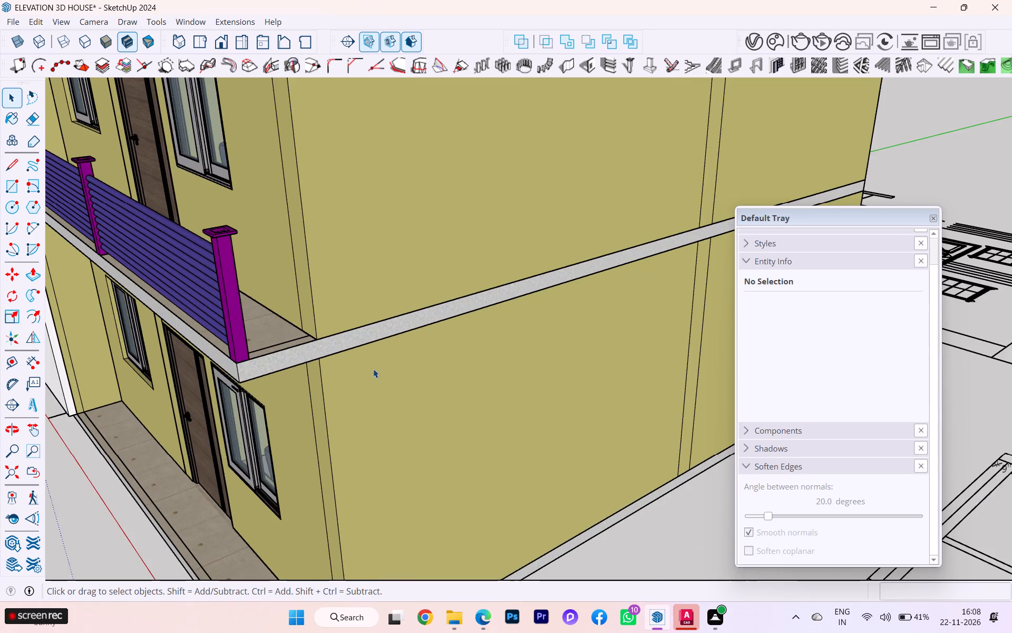
pyautogui.scroll(-1, 373, 368)
pyautogui.moveTo(373, 368); pyautogui.dragTo(558, 338, button='middle')
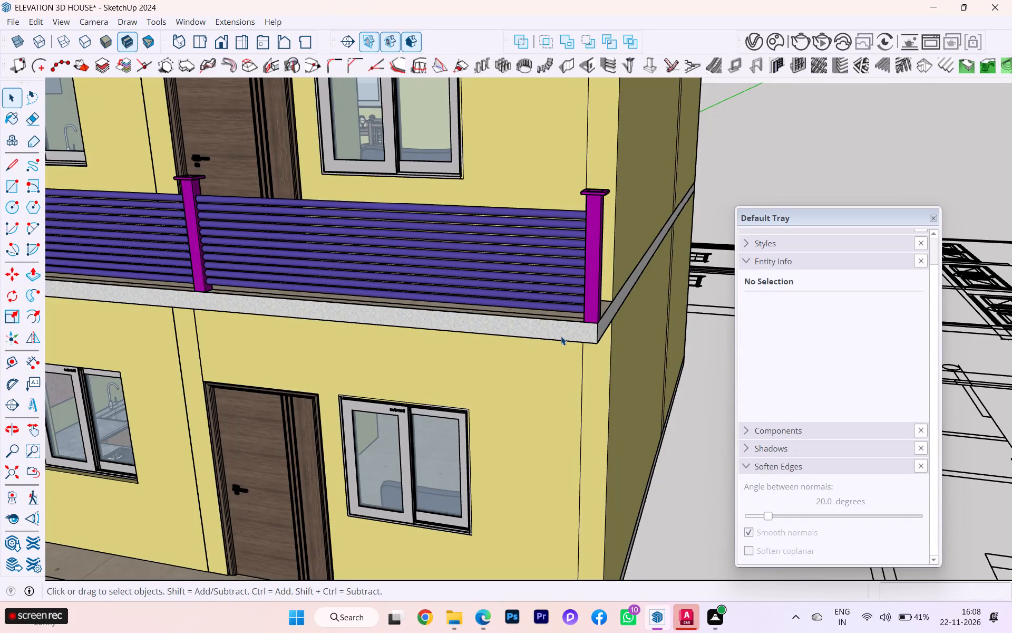
pyautogui.scroll(-6, 607, 392)
pyautogui.scroll(2, 524, 259)
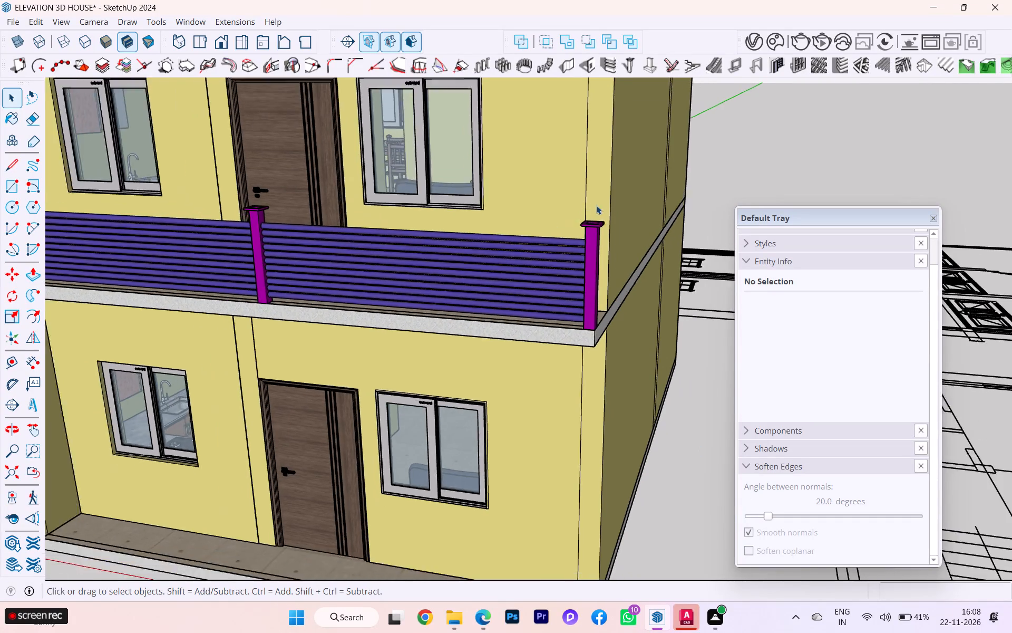
pyautogui.scroll(-2, 604, 213)
pyautogui.scroll(-1, 664, 351)
pyautogui.moveTo(663, 357); pyautogui.dragTo(453, 411, button='middle')
pyautogui.scroll(4, 370, 345)
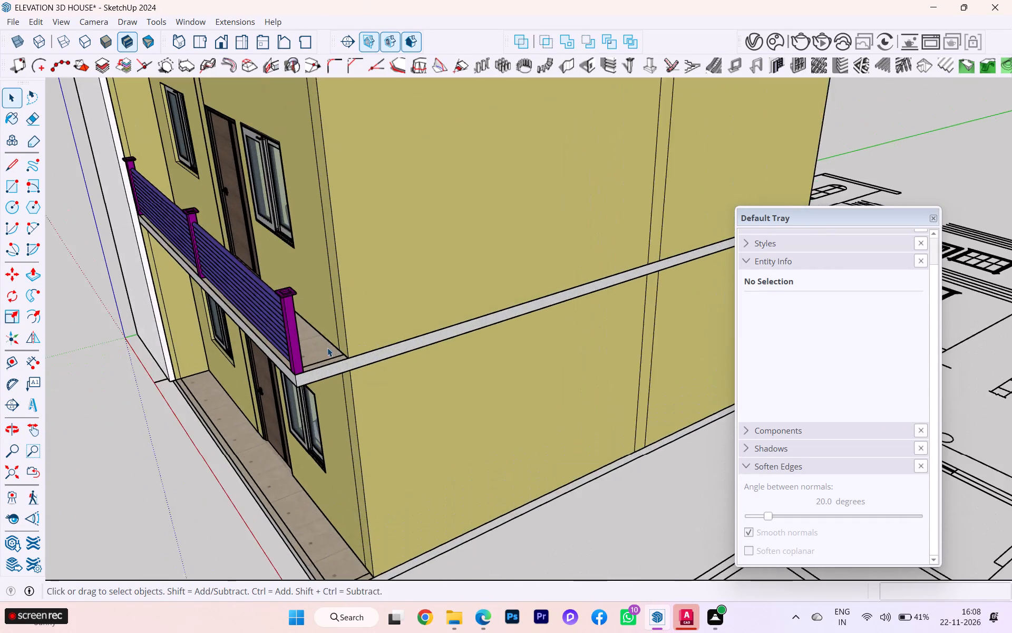
pyautogui.scroll(-1, 325, 348)
pyautogui.scroll(1, 325, 348)
pyautogui.scroll(-3, 324, 348)
pyautogui.scroll(7, 324, 348)
pyautogui.scroll(-1, 301, 356)
pyautogui.scroll(3, 301, 356)
pyautogui.scroll(-3, 294, 367)
pyautogui.scroll(1, 294, 367)
pyautogui.moveTo(239, 384); pyautogui.dragTo(178, 390, button='middle')
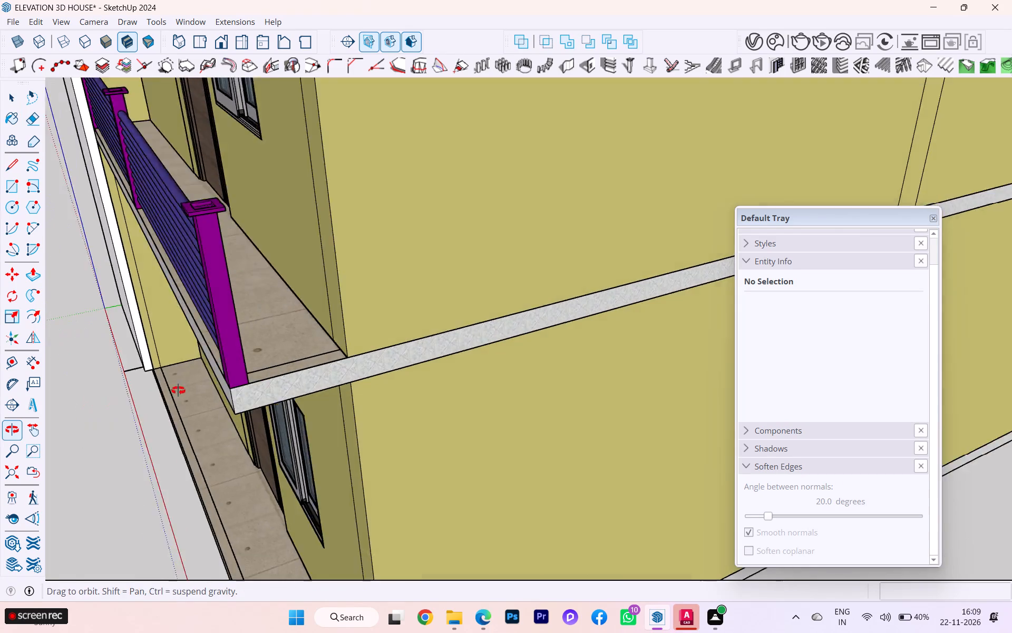
pyautogui.moveTo(178, 390); pyautogui.dragTo(154, 392, button='middle')
pyautogui.scroll(2, 180, 343)
pyautogui.scroll(-3, 181, 340)
pyautogui.scroll(9, 181, 340)
pyautogui.scroll(-1, 198, 351)
pyautogui.moveTo(198, 351); pyautogui.dragTo(225, 386, button='middle')
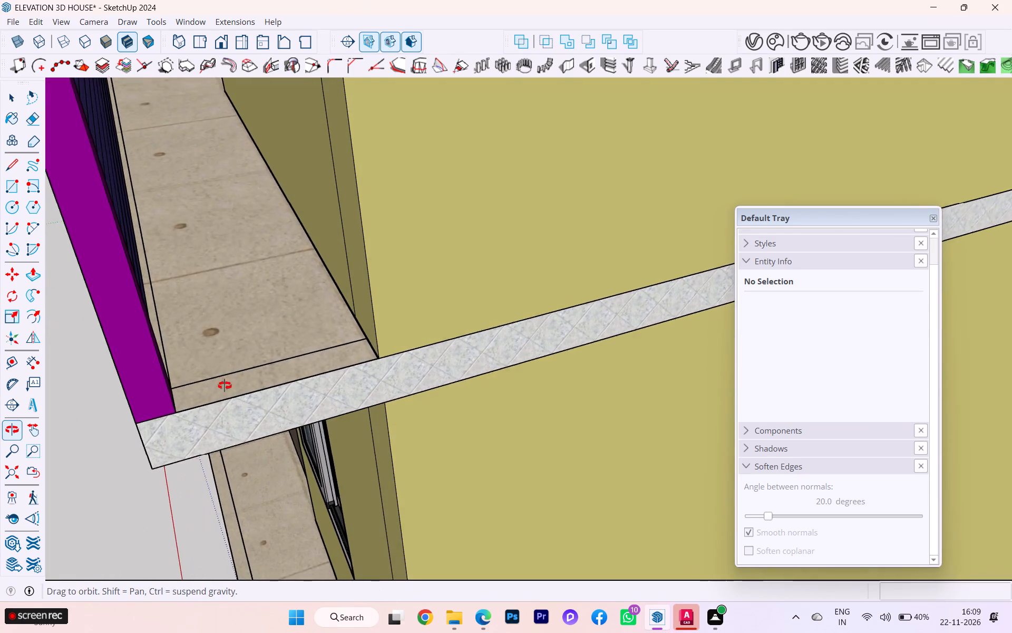
pyautogui.moveTo(225, 386); pyautogui.dragTo(337, 409, button='middle')
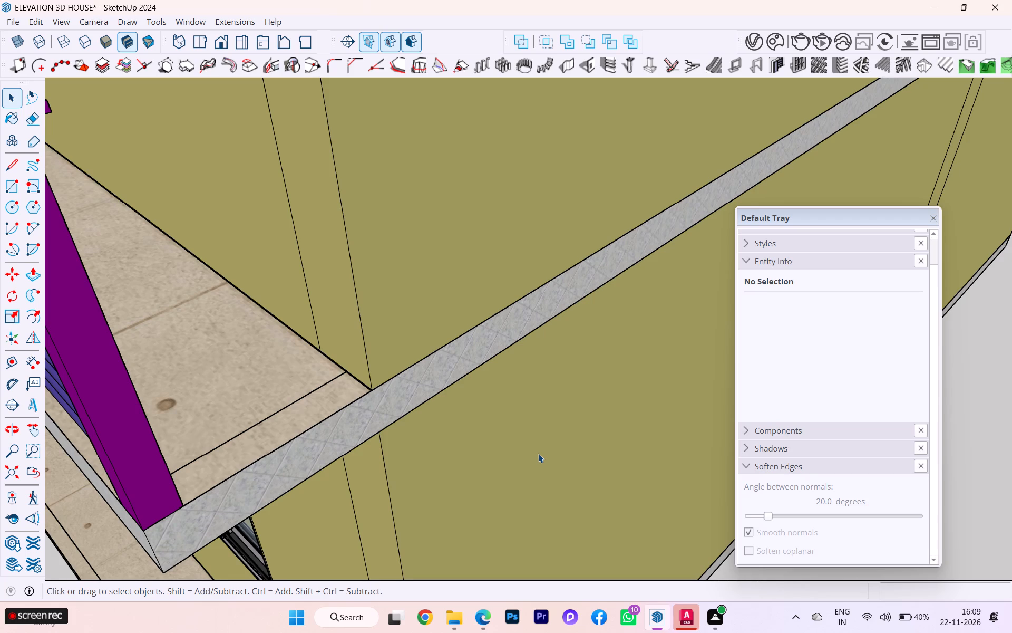
pyautogui.scroll(-3, 930, 237)
pyautogui.scroll(1, 839, 304)
pyautogui.scroll(-1, 836, 308)
pyautogui.scroll(-8, 753, 356)
pyautogui.scroll(1, 567, 322)
pyautogui.scroll(-6, 567, 322)
pyautogui.scroll(2, 567, 322)
pyautogui.scroll(-4, 567, 322)
pyautogui.scroll(1, 583, 306)
pyautogui.scroll(-3, 583, 306)
pyautogui.scroll(4, 586, 306)
pyautogui.scroll(-10, 590, 306)
pyautogui.scroll(1, 606, 289)
pyautogui.scroll(-3, 606, 289)
pyautogui.scroll(4, 610, 289)
pyautogui.scroll(-3, 610, 289)
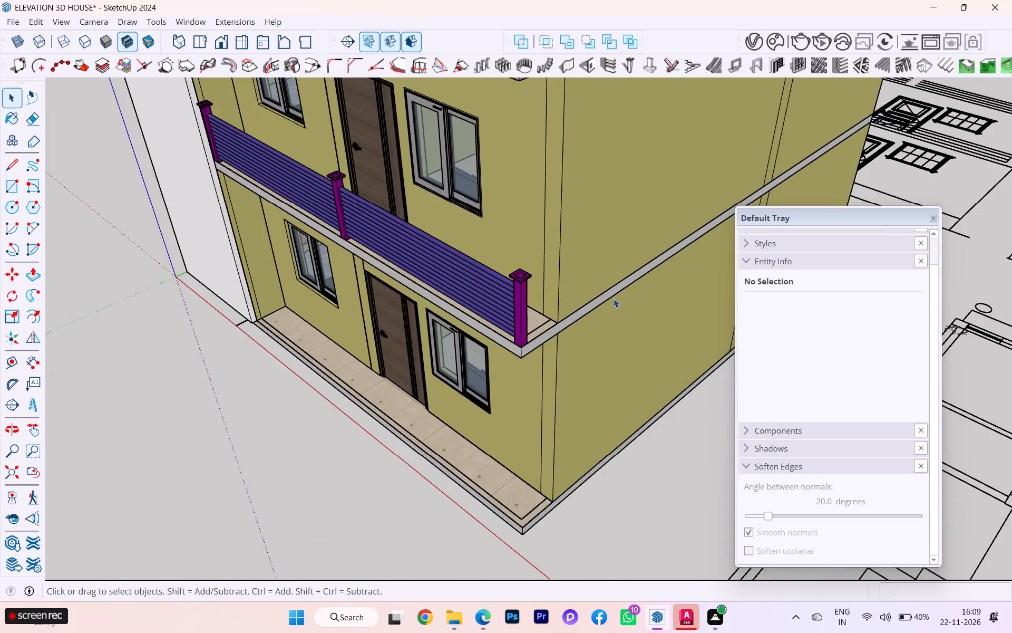
# Examine the ground-floor porch floor and plinth edge along the front of the house.
pyautogui.scroll(-1, 614, 299)
pyautogui.moveTo(690, 264); pyautogui.dragTo(831, 228, button='middle')
pyautogui.scroll(-2, 541, 272)
pyautogui.scroll(2, 539, 273)
pyautogui.scroll(-2, 537, 274)
pyautogui.moveTo(485, 281); pyautogui.dragTo(544, 294, button='middle')
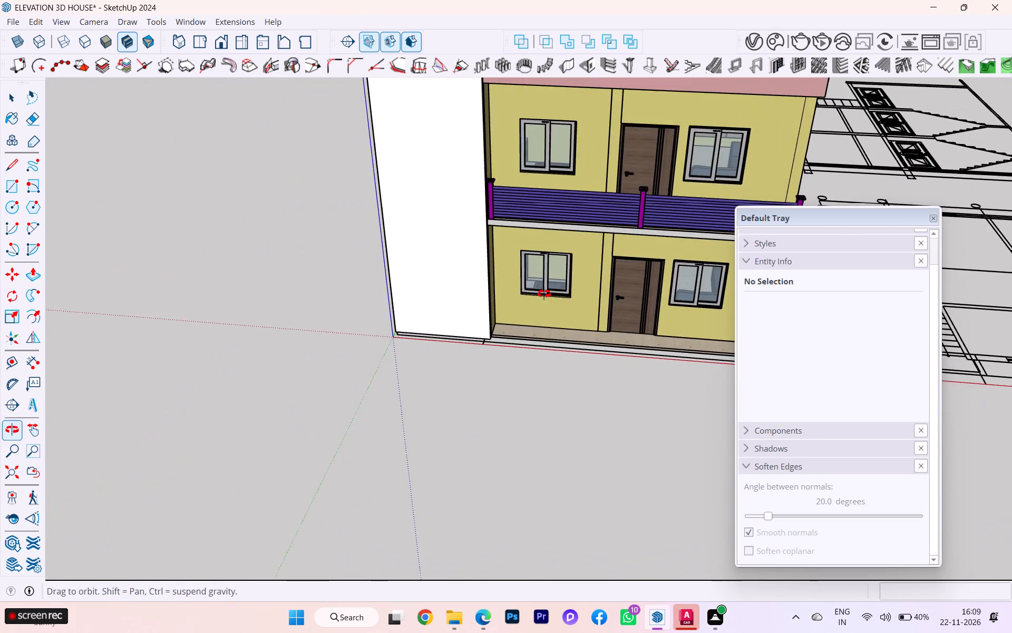
pyautogui.moveTo(544, 294); pyautogui.dragTo(542, 294, button='middle')
pyautogui.scroll(-1, 441, 290)
pyautogui.scroll(1, 442, 293)
pyautogui.scroll(1, 630, 359)
pyautogui.scroll(-1, 630, 359)
pyautogui.scroll(7, 630, 359)
pyautogui.scroll(-2, 609, 323)
pyautogui.scroll(7, 609, 323)
pyautogui.scroll(-2, 609, 318)
pyautogui.scroll(7, 609, 318)
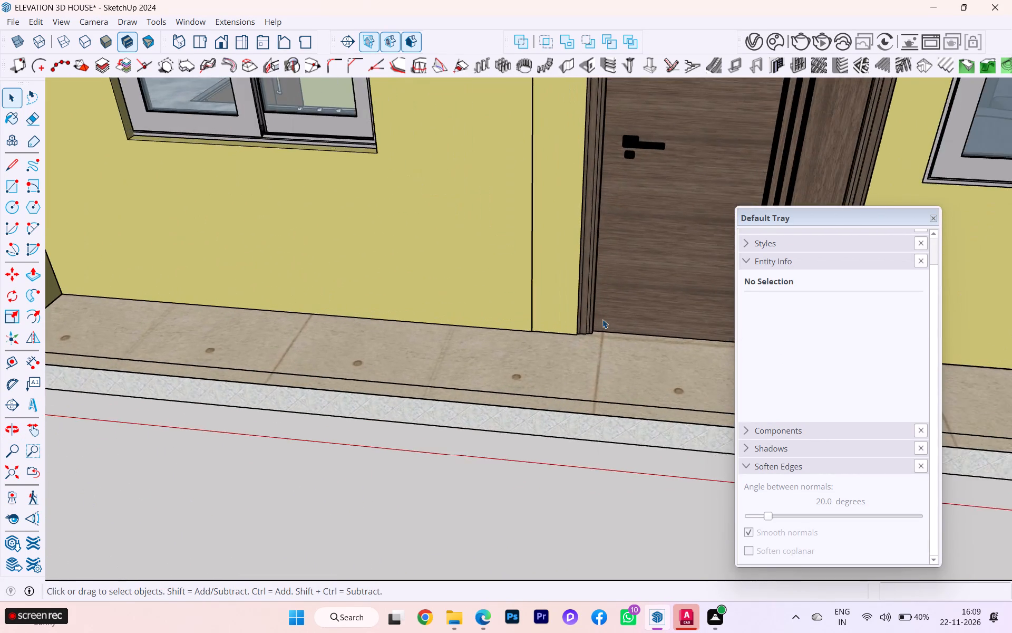
pyautogui.scroll(-2, 577, 328)
pyautogui.scroll(1, 577, 329)
pyautogui.scroll(-1, 577, 329)
pyautogui.scroll(5, 554, 330)
pyautogui.scroll(-4, 552, 330)
pyautogui.moveTo(543, 319); pyautogui.dragTo(587, 235, button='middle')
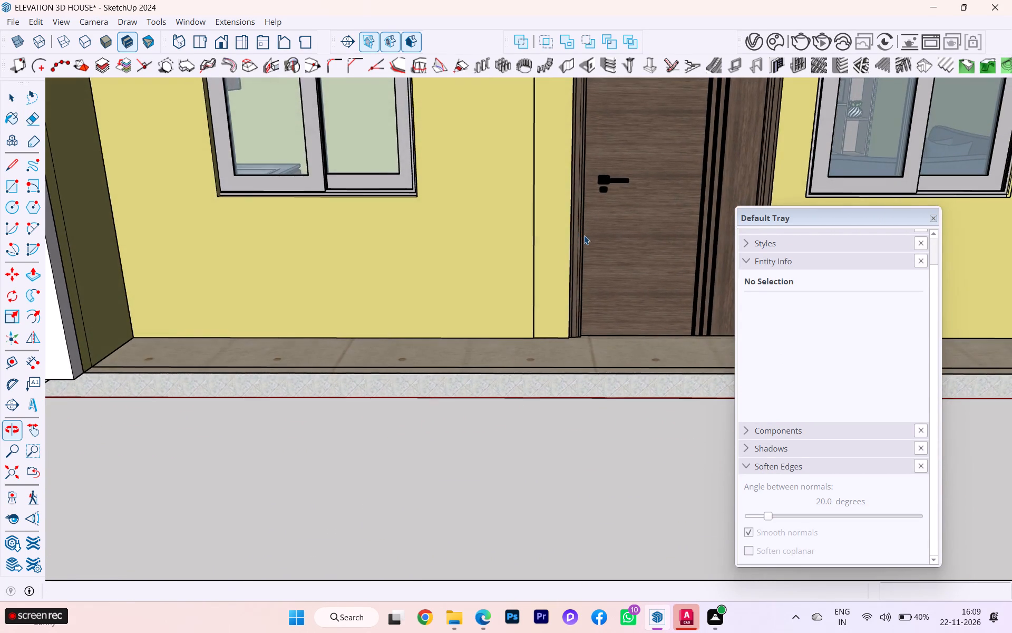
pyautogui.scroll(-2, 509, 267)
pyautogui.scroll(1, 506, 272)
pyautogui.scroll(-1, 505, 273)
pyautogui.scroll(-2, 549, 322)
pyautogui.moveTo(547, 310); pyautogui.dragTo(576, 225, button='middle')
pyautogui.scroll(-3, 563, 265)
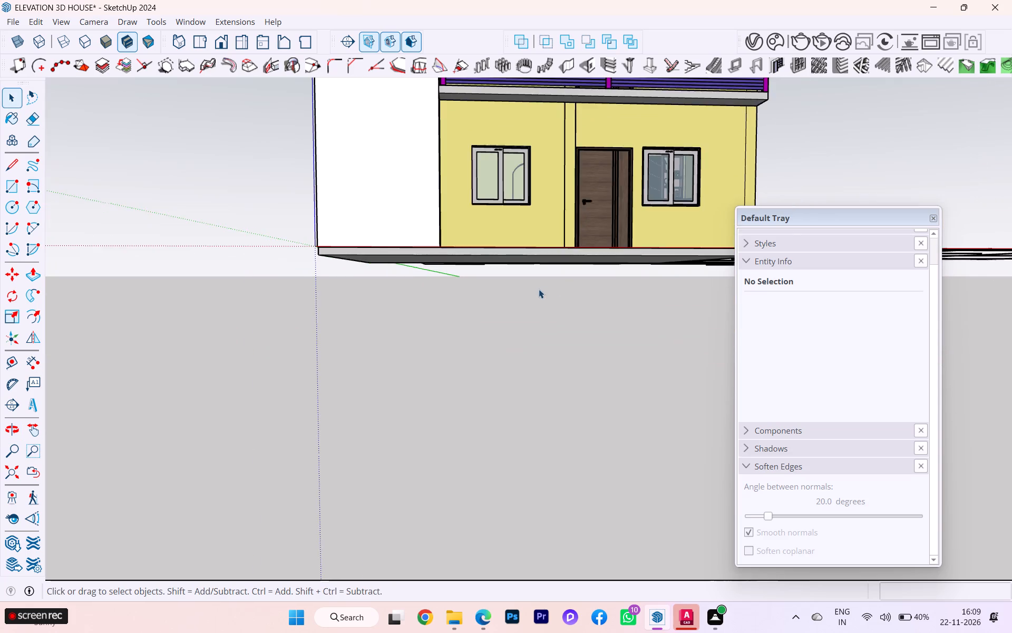
# Review the whole house from the front and from the side with the tall end bay.
pyautogui.scroll(-3, 539, 289)
pyautogui.scroll(6, 538, 289)
pyautogui.scroll(-1, 537, 289)
pyautogui.moveTo(536, 289); pyautogui.dragTo(552, 368, button='middle')
pyautogui.scroll(-5, 519, 320)
pyautogui.scroll(1, 518, 330)
pyautogui.scroll(-3, 518, 330)
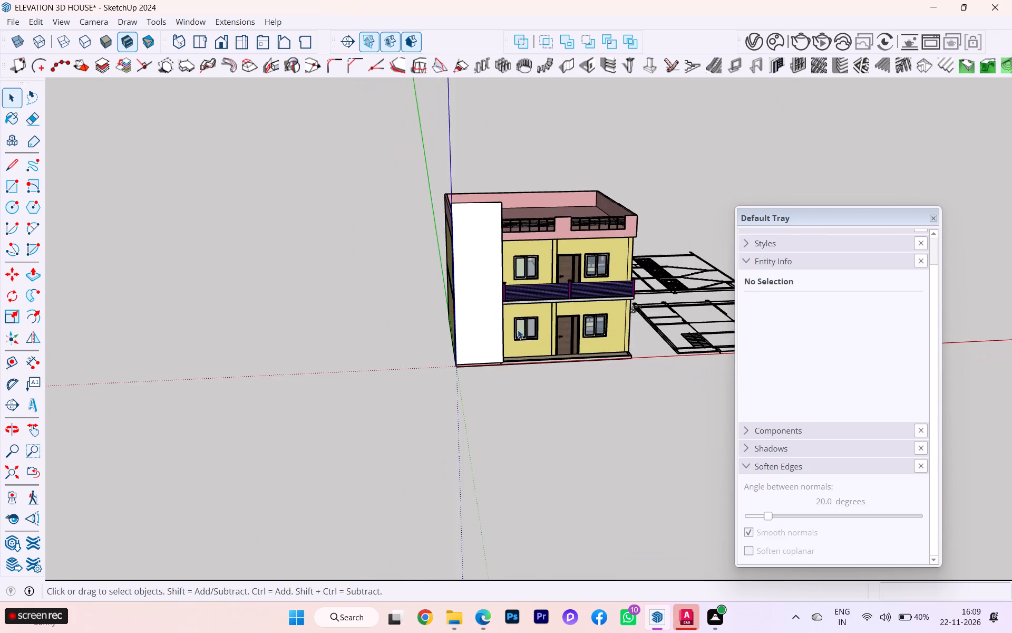
pyautogui.moveTo(518, 330); pyautogui.dragTo(659, 386, button='middle')
pyautogui.scroll(-1, 636, 268)
pyautogui.scroll(7, 637, 267)
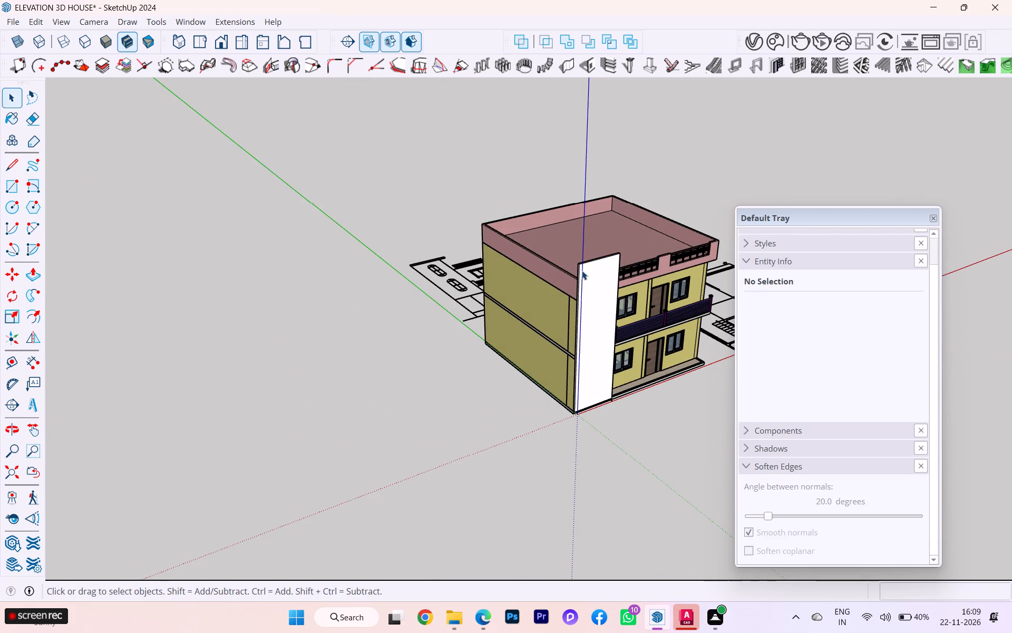
pyautogui.scroll(8, 582, 271)
pyautogui.scroll(-2, 604, 306)
pyautogui.scroll(3, 602, 306)
pyautogui.scroll(-2, 551, 300)
pyautogui.scroll(1, 546, 305)
pyautogui.scroll(-6, 484, 329)
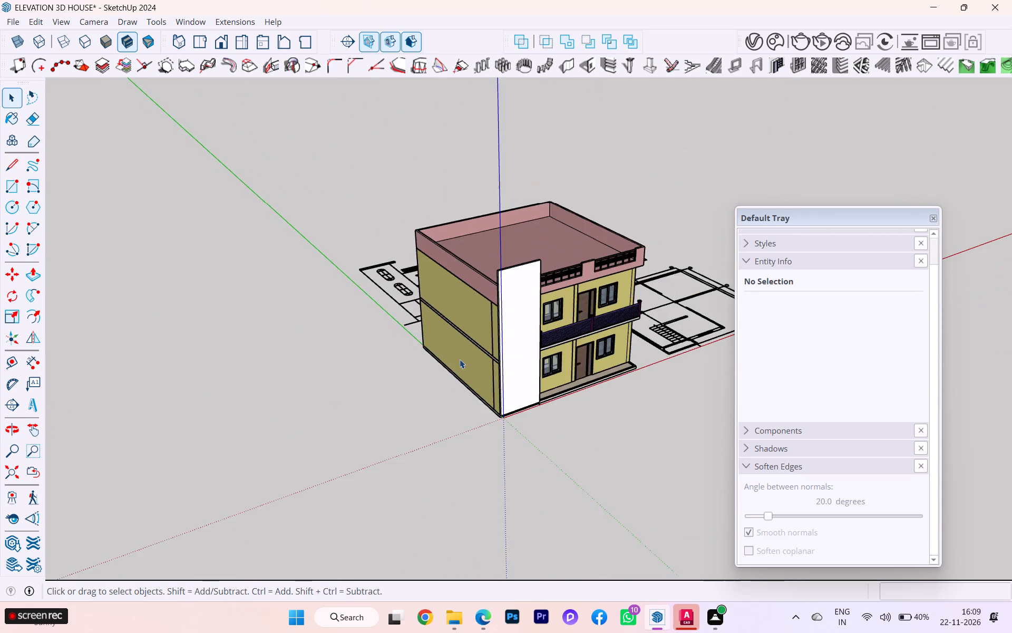
# Examine the tall white end-bay panel against the side wall, roof parapet and front facade.
pyautogui.scroll(-1, 460, 359)
pyautogui.moveTo(457, 381); pyautogui.dragTo(456, 456, button='middle')
pyautogui.scroll(1, 443, 396)
pyautogui.scroll(2, 430, 298)
pyautogui.scroll(-2, 430, 298)
pyautogui.scroll(2, 430, 298)
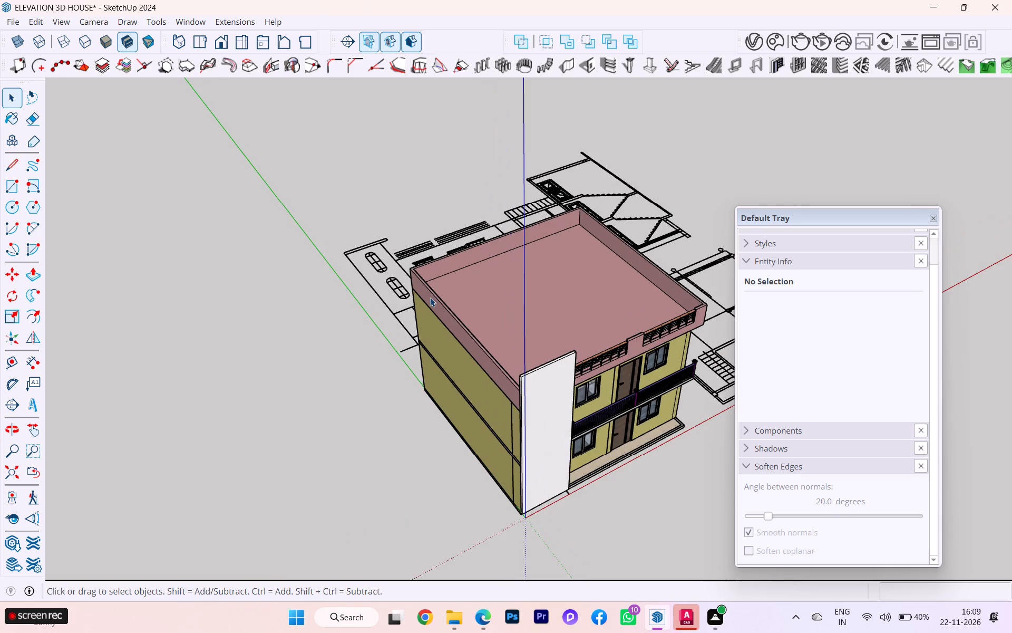
pyautogui.scroll(1, 526, 345)
pyautogui.scroll(-1, 548, 349)
pyautogui.scroll(1, 551, 350)
pyautogui.scroll(-1, 553, 350)
pyautogui.scroll(3, 555, 351)
pyautogui.moveTo(557, 357); pyautogui.dragTo(651, 355, button='middle')
pyautogui.scroll(3, 645, 472)
pyautogui.scroll(-1, 648, 485)
pyautogui.scroll(2, 648, 485)
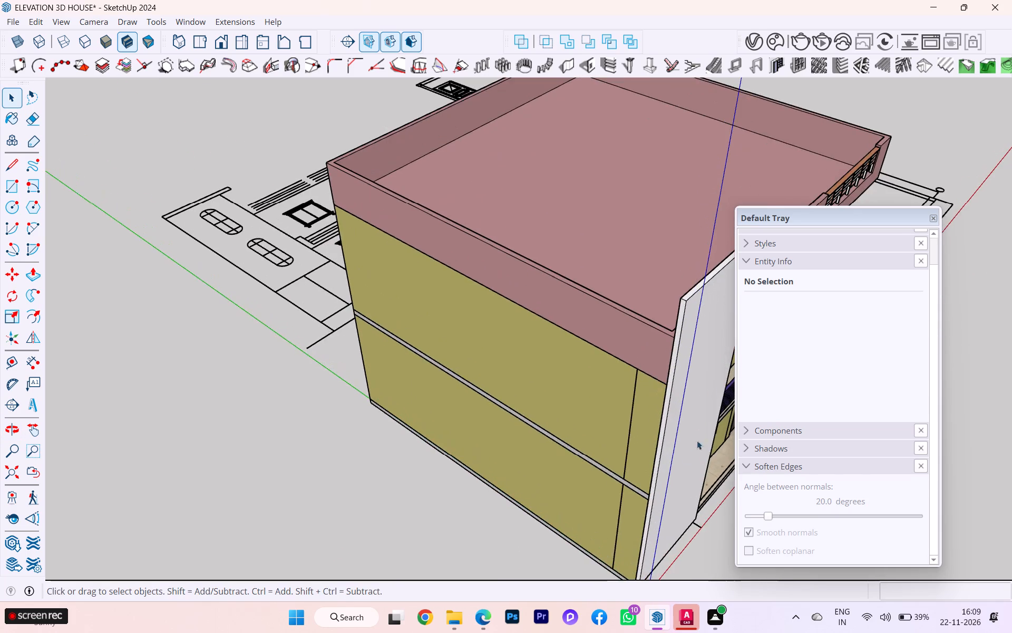
pyautogui.scroll(6, 685, 401)
pyautogui.scroll(-1, 683, 358)
pyautogui.moveTo(684, 356); pyautogui.dragTo(449, 348, button='middle')
pyautogui.scroll(-7, 554, 342)
pyautogui.moveTo(578, 364); pyautogui.dragTo(583, 580, button='middle')
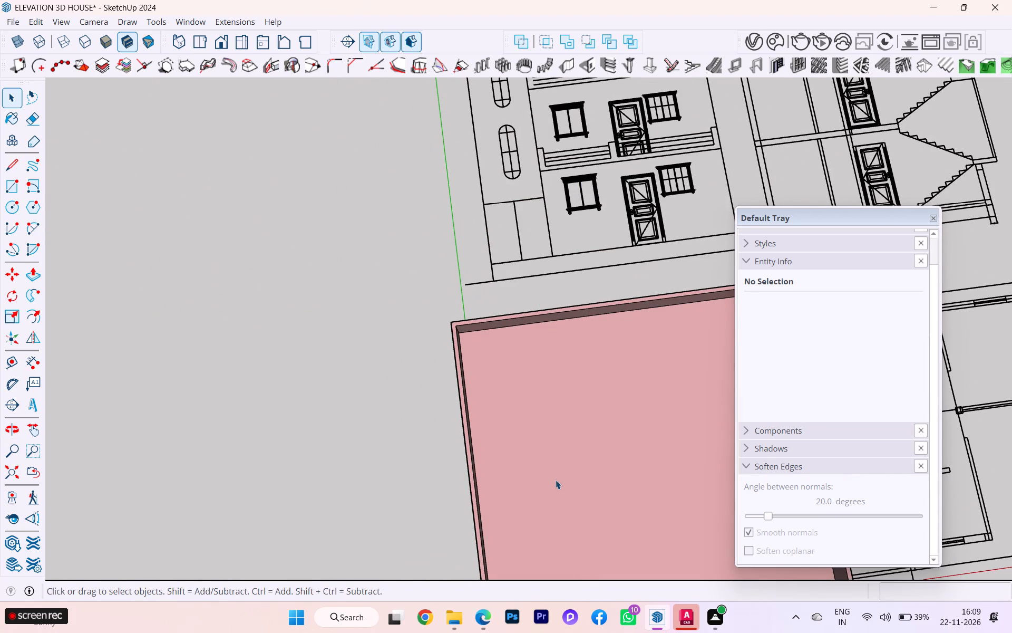
pyautogui.moveTo(556, 480); pyautogui.dragTo(526, 251, button='middle')
pyautogui.scroll(3, 529, 457)
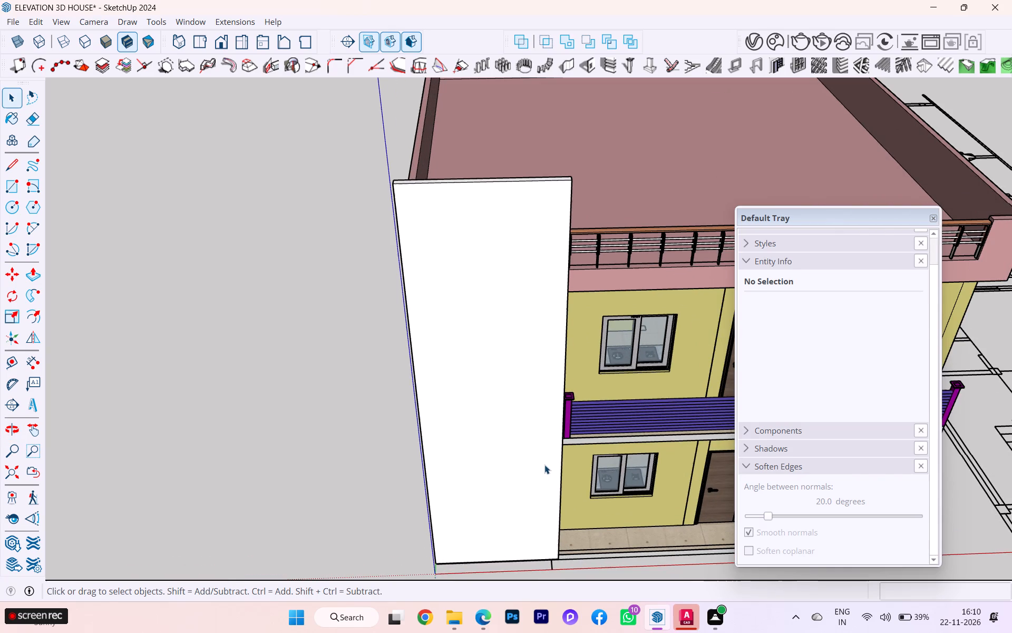
pyautogui.scroll(1, 548, 472)
pyautogui.scroll(-4, 550, 478)
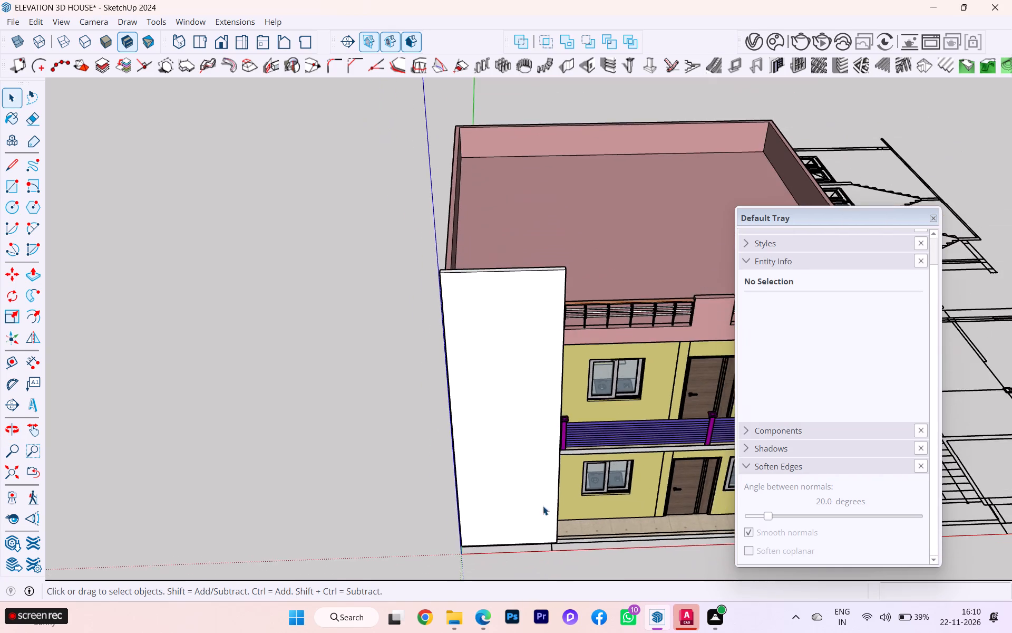
pyautogui.scroll(-1, 536, 530)
pyautogui.moveTo(534, 521); pyautogui.dragTo(566, 475, button='middle')
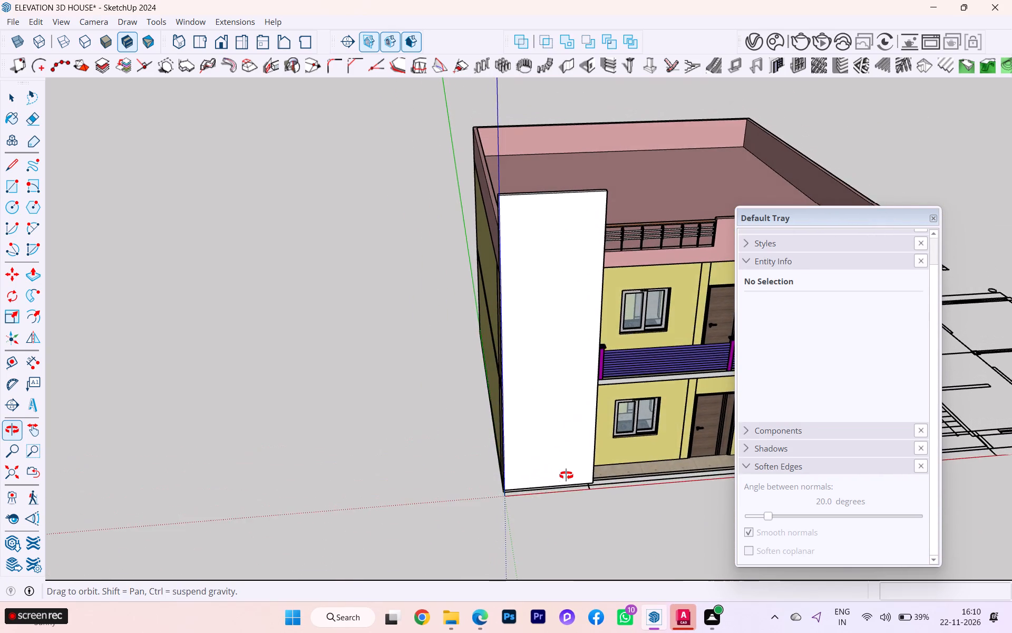
pyautogui.moveTo(566, 475); pyautogui.dragTo(603, 479, button='middle')
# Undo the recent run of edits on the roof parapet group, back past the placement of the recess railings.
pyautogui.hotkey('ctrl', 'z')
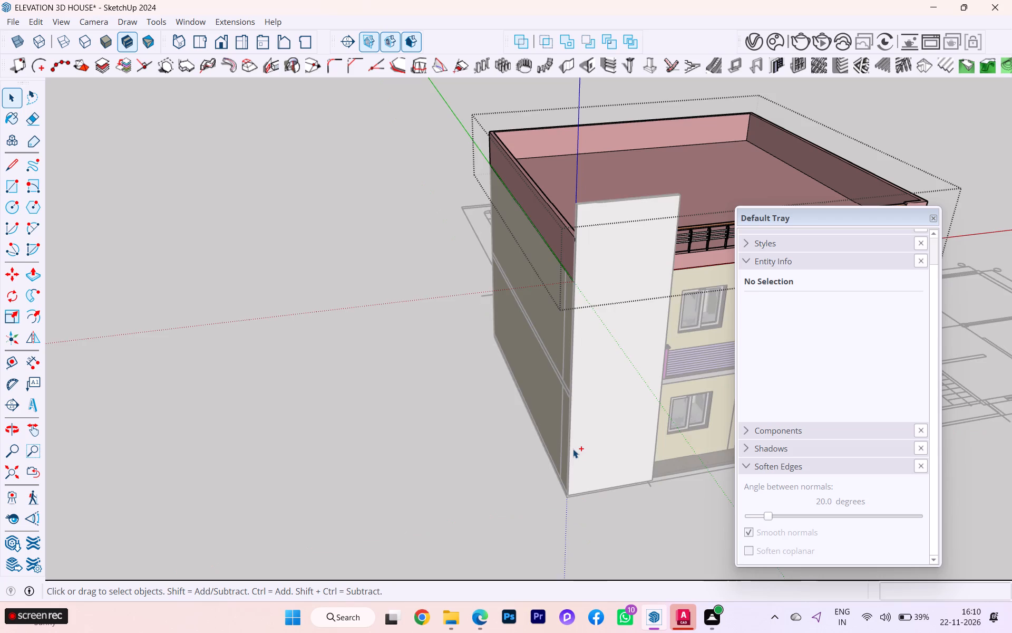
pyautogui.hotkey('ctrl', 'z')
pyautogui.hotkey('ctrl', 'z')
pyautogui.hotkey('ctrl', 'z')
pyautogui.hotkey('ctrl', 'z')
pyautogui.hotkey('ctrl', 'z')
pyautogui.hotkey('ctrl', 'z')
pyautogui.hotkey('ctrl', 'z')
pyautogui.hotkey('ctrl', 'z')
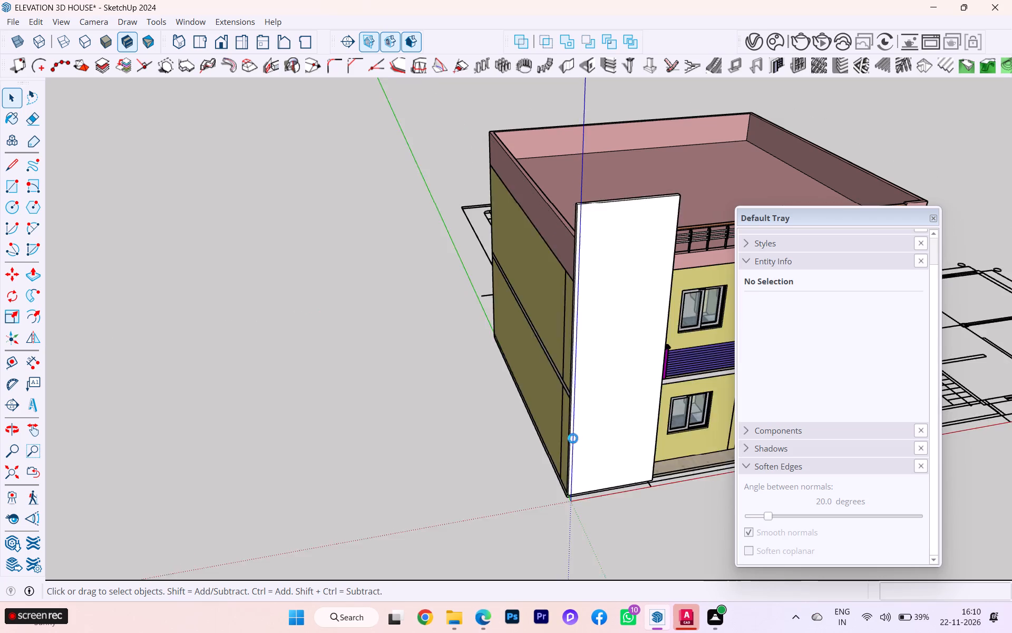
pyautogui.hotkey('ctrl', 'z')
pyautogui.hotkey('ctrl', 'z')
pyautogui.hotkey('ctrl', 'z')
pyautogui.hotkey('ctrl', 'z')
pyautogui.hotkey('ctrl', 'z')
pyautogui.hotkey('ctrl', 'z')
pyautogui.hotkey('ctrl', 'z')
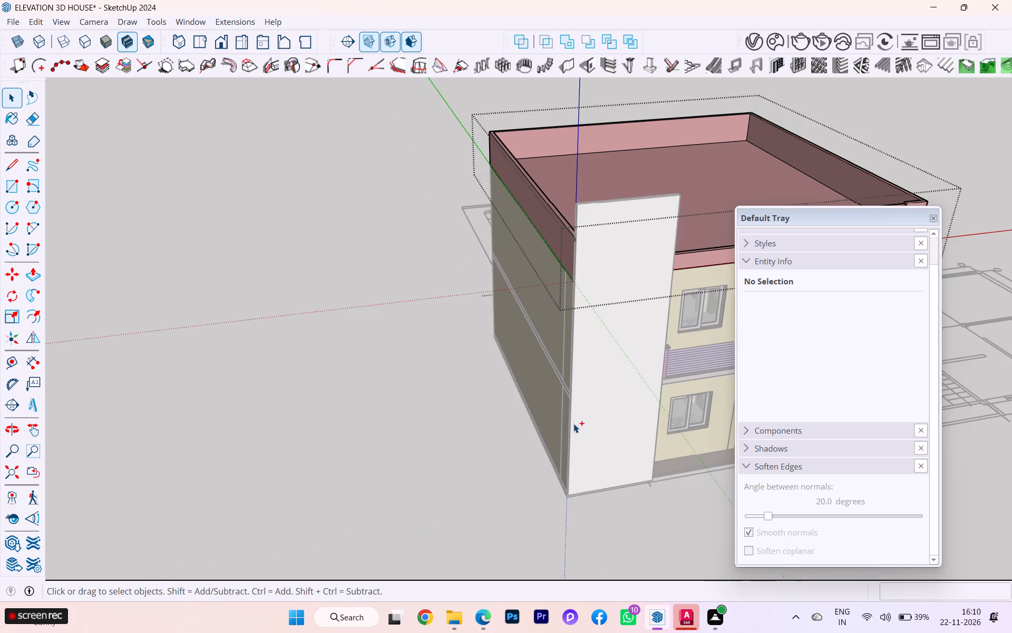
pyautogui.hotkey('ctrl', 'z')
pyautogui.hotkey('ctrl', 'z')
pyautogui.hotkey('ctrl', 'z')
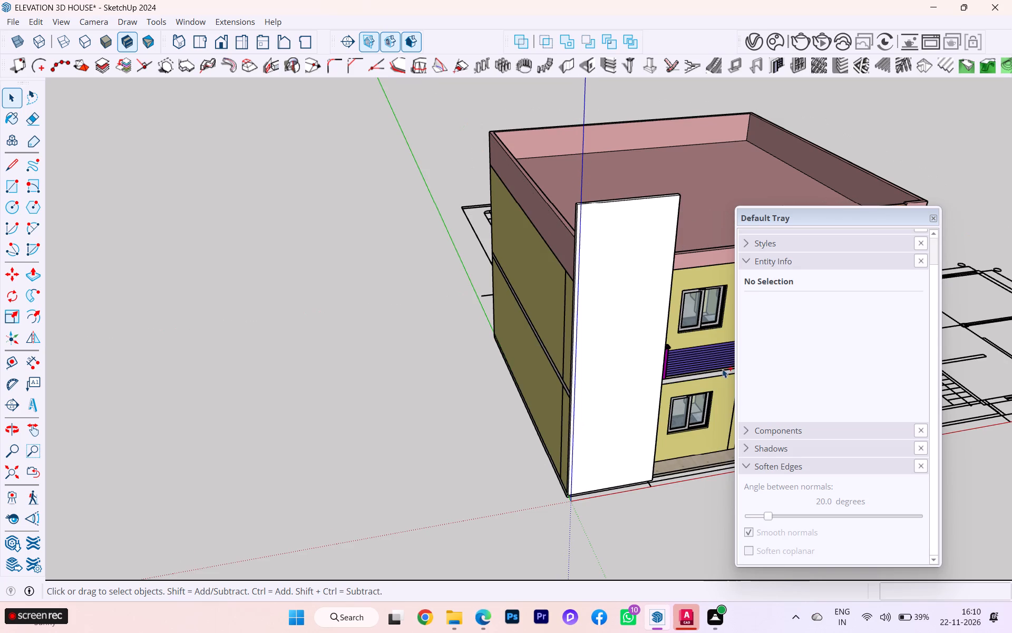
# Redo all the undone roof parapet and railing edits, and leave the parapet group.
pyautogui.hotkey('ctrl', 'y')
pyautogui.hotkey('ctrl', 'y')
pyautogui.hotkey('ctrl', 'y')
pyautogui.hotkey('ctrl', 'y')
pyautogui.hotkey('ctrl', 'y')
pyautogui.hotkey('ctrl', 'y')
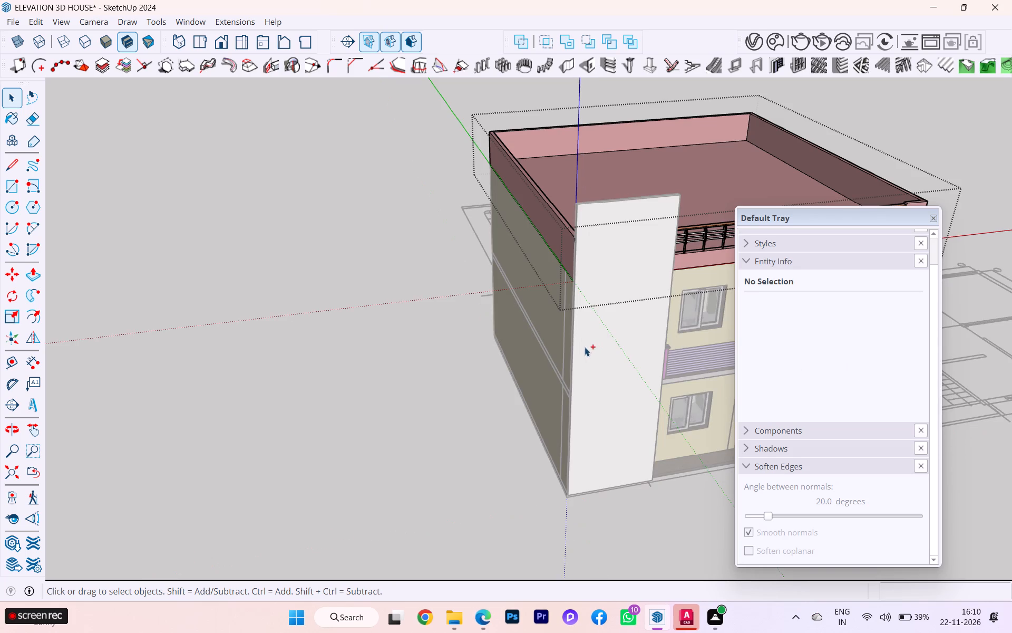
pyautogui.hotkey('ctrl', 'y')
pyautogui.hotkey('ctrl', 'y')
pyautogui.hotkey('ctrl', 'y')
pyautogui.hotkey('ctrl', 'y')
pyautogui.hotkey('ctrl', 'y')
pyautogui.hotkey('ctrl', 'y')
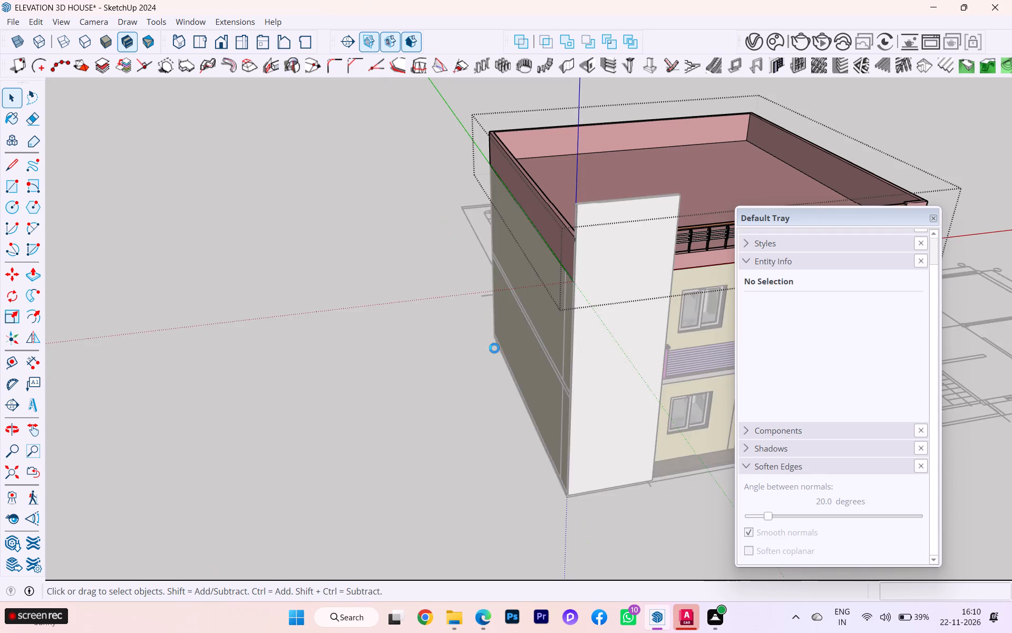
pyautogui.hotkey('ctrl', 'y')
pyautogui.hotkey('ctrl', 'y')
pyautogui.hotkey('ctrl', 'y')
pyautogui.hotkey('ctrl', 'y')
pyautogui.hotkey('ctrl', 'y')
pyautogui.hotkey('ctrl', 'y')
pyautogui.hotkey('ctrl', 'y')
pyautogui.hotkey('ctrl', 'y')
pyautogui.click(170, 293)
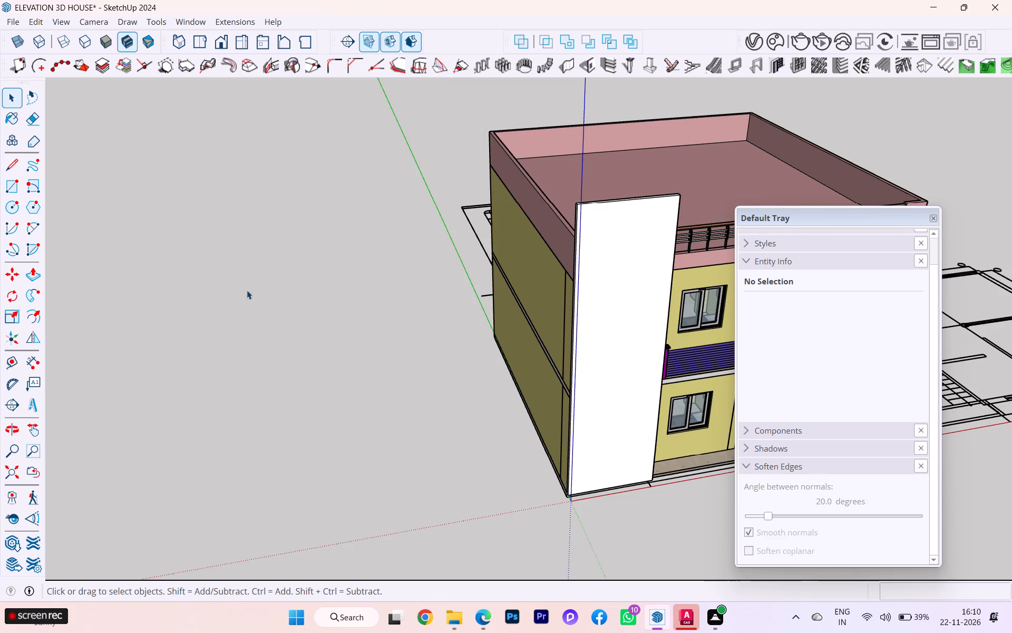
# Examine the base of the white end-bay panel where it meets the plinth and the side wall.
pyautogui.scroll(-3, 631, 305)
pyautogui.moveTo(582, 305); pyautogui.dragTo(438, 228, button='middle')
pyautogui.scroll(6, 425, 341)
pyautogui.moveTo(424, 324); pyautogui.dragTo(433, 317, button='middle')
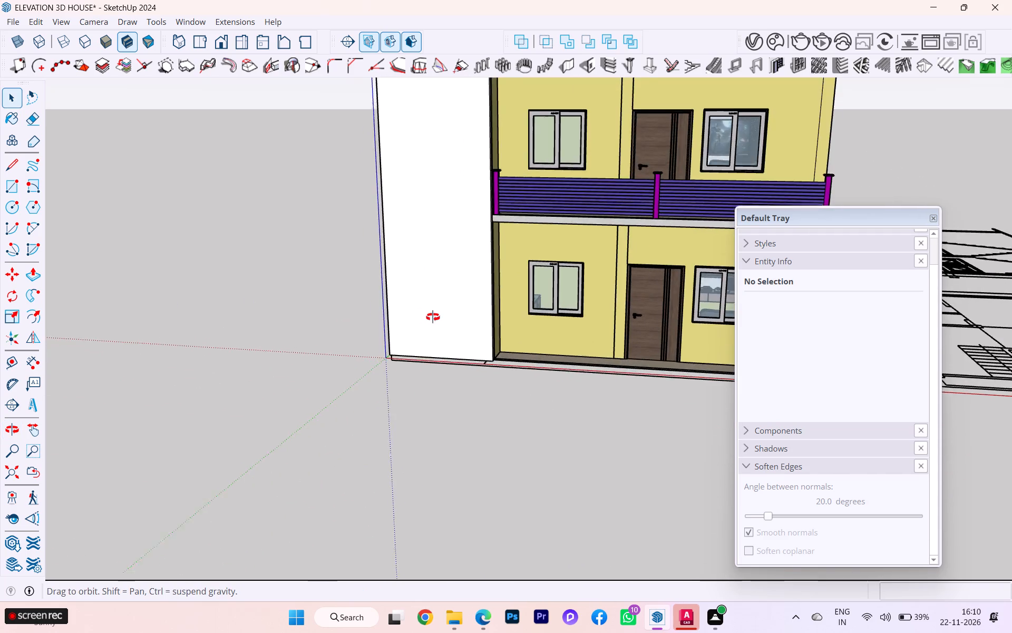
pyautogui.moveTo(433, 317); pyautogui.dragTo(591, 301, button='middle')
pyautogui.scroll(-2, 585, 305)
pyautogui.moveTo(581, 308); pyautogui.dragTo(547, 266, button='middle')
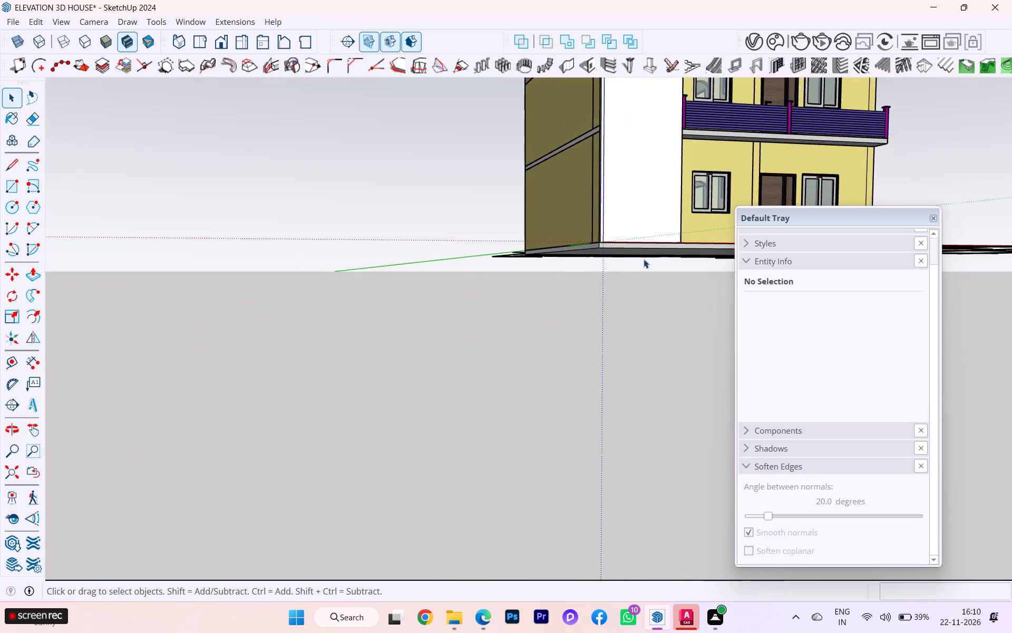
pyautogui.scroll(5, 665, 246)
pyautogui.scroll(-1, 635, 236)
pyautogui.scroll(3, 635, 236)
pyautogui.scroll(-2, 622, 239)
pyautogui.moveTo(618, 273); pyautogui.dragTo(611, 419, button='middle')
# Select all the connected geometry of the white end-bay panel and make it a group.
pyautogui.click(611, 346)
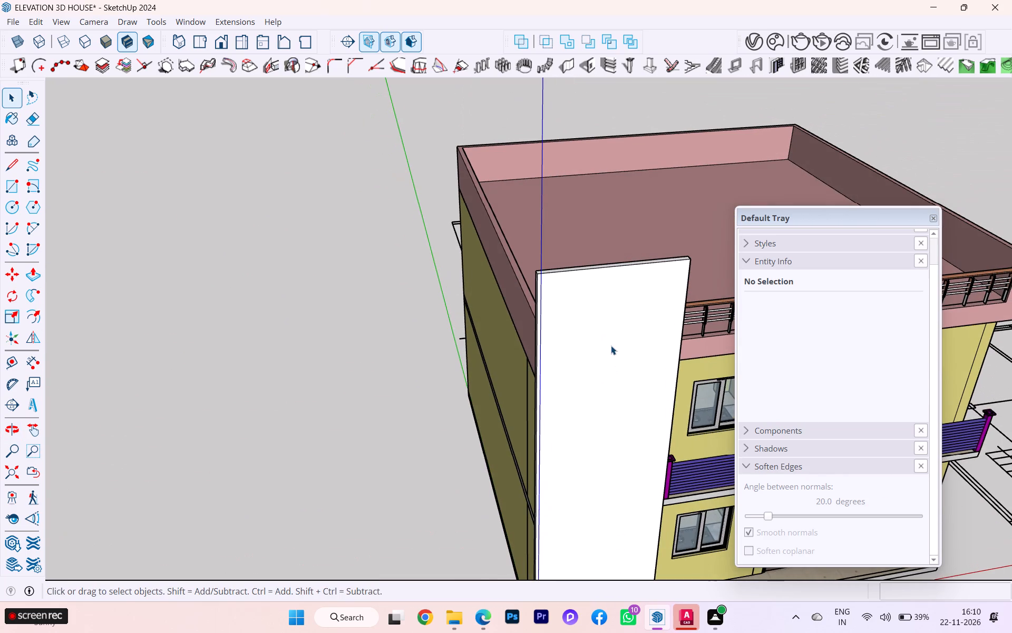
pyautogui.tripleClick(600, 343)
pyautogui.rightClick(600, 343)
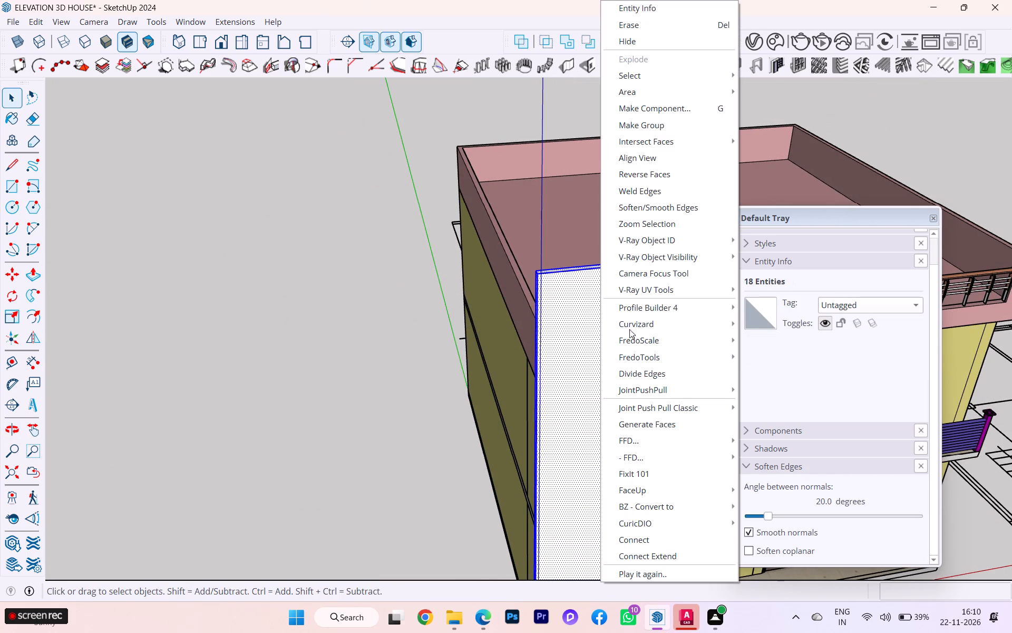
pyautogui.click(628, 122)
# Move the end-bay panel group straight up about 9' 11" from its bottom outer corner to the first-floor slab level.
pyautogui.press('m')
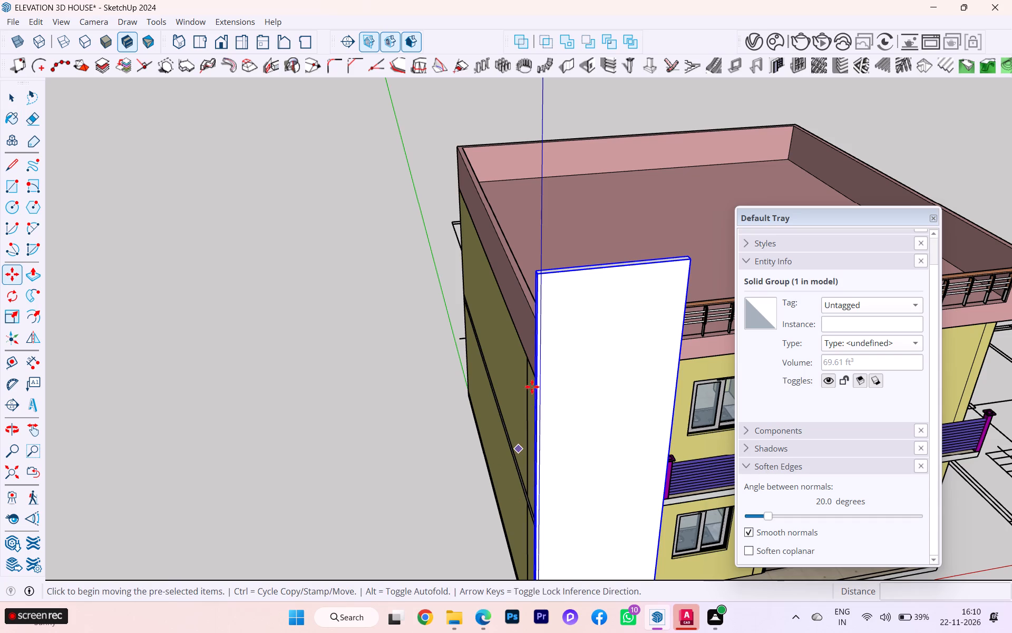
pyautogui.scroll(-1, 493, 284)
pyautogui.scroll(1, 493, 284)
pyautogui.scroll(-3, 493, 284)
pyautogui.scroll(-2, 458, 336)
pyautogui.scroll(2, 454, 334)
pyautogui.scroll(-1, 454, 334)
pyautogui.scroll(2, 544, 550)
pyautogui.scroll(-4, 343, 335)
pyautogui.scroll(2, 343, 334)
pyautogui.scroll(1, 543, 570)
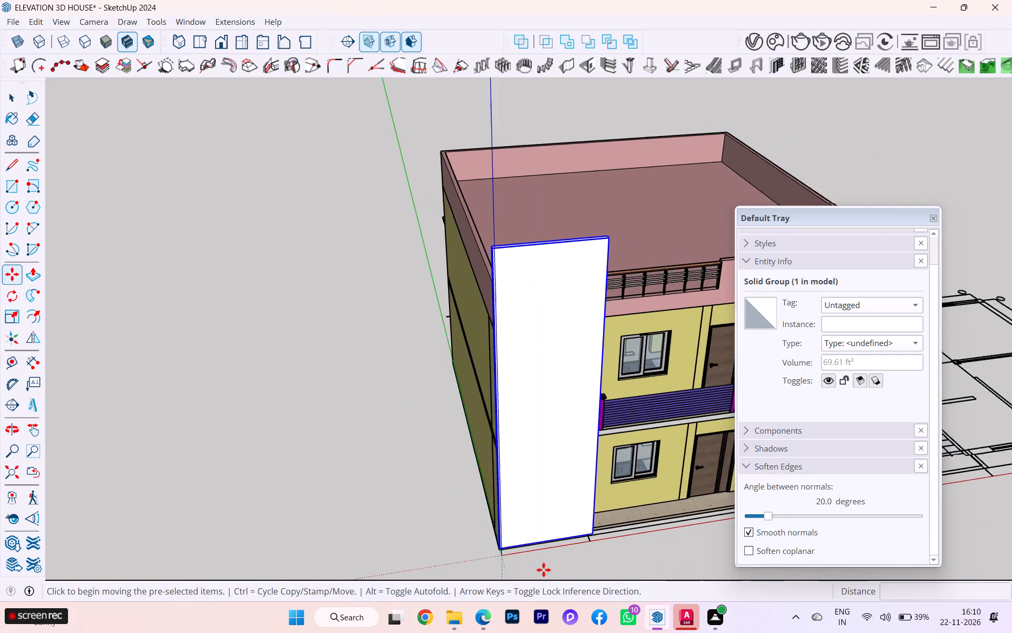
pyautogui.scroll(1, 543, 570)
pyautogui.scroll(9, 536, 513)
pyautogui.scroll(-1, 512, 560)
pyautogui.scroll(2, 510, 560)
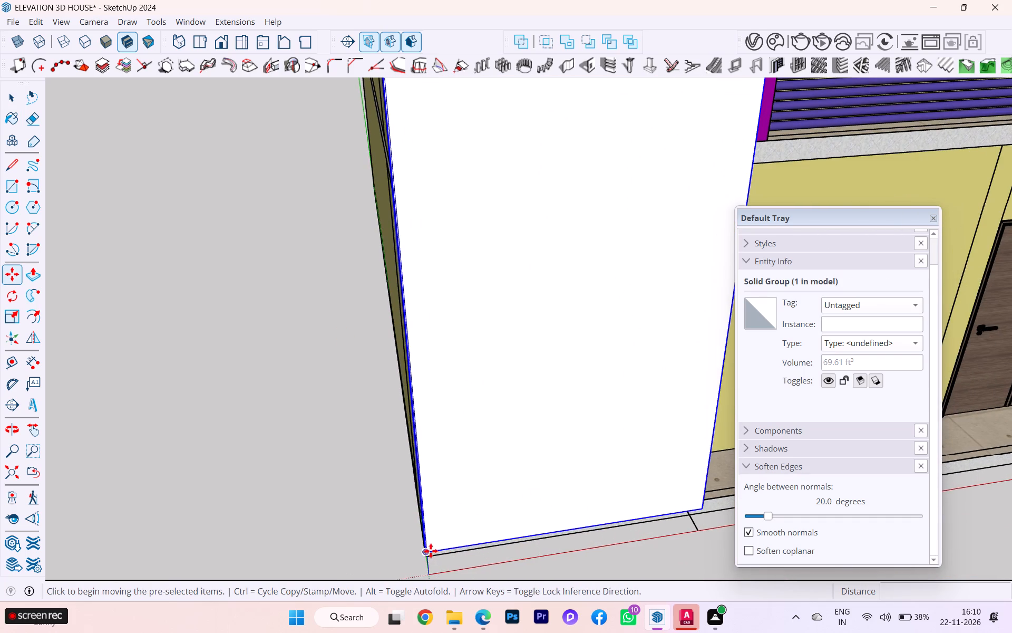
pyautogui.click(427, 551)
pyautogui.scroll(-3, 307, 392)
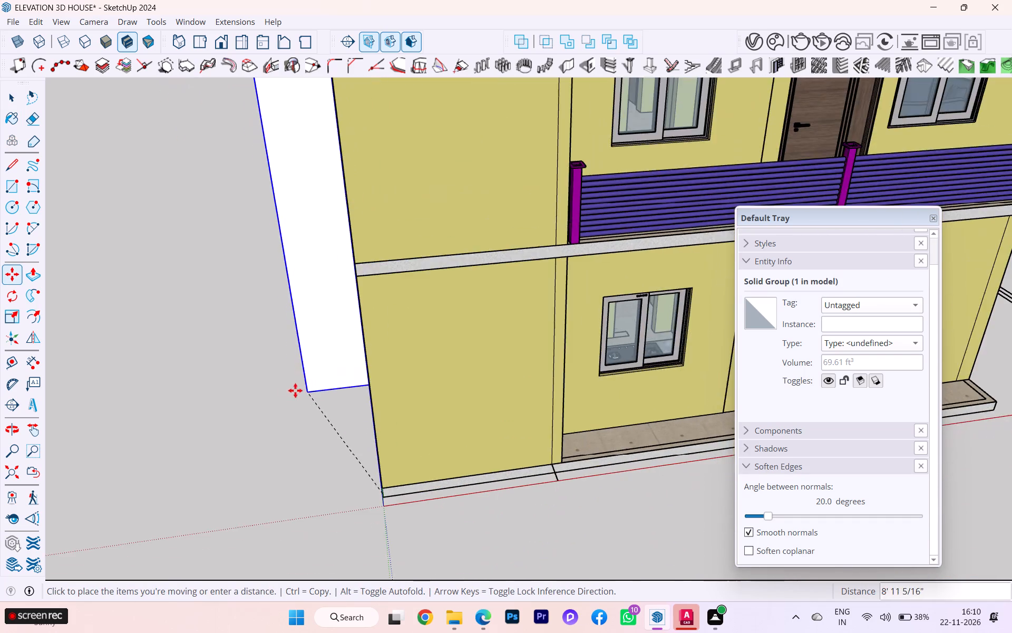
pyautogui.scroll(-2, 295, 390)
pyautogui.moveTo(296, 383); pyautogui.dragTo(429, 399, button='middle')
pyautogui.scroll(-2, 280, 342)
pyautogui.scroll(1, 278, 342)
pyautogui.scroll(-5, 278, 342)
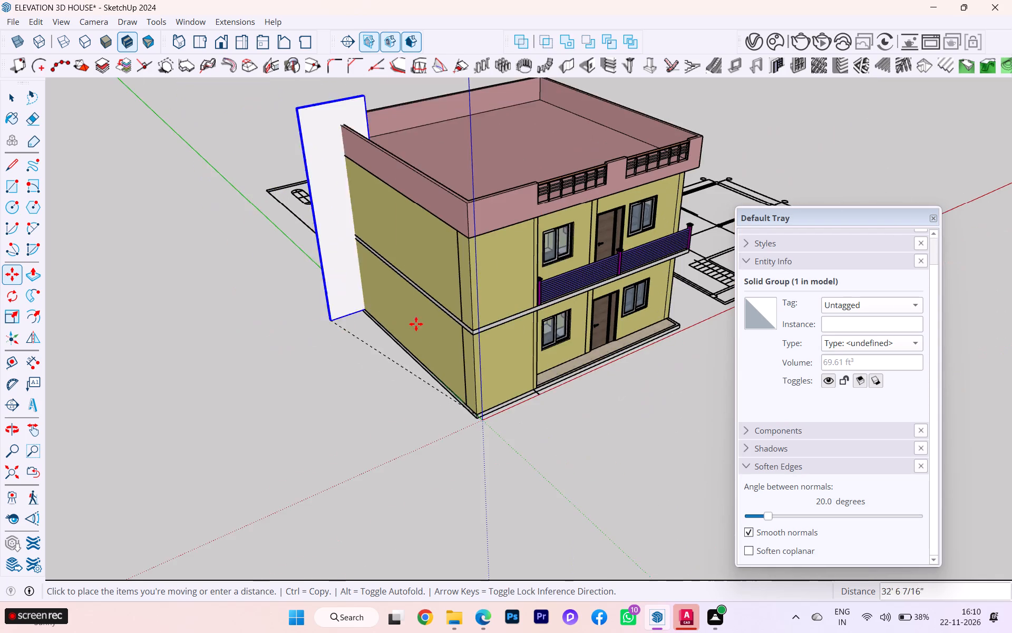
pyautogui.scroll(1, 406, 318)
pyautogui.scroll(-2, 427, 322)
pyautogui.scroll(8, 461, 333)
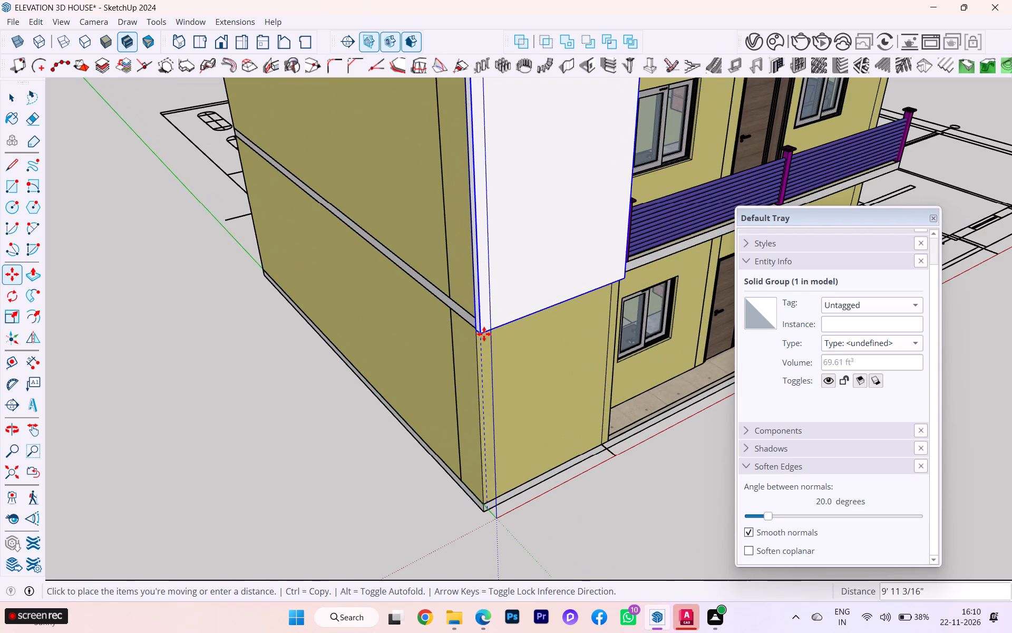
pyautogui.click(484, 334)
# Compare the raised end-bay panel with the drawn elevation beside the house, and clear the selection.
pyautogui.scroll(-1, 454, 335)
pyautogui.scroll(1, 454, 335)
pyautogui.scroll(-1, 454, 336)
pyautogui.scroll(1, 454, 336)
pyautogui.scroll(-1, 454, 336)
pyautogui.scroll(1, 454, 337)
pyautogui.scroll(-1, 454, 337)
pyautogui.moveTo(453, 337); pyautogui.dragTo(323, 310, button='middle')
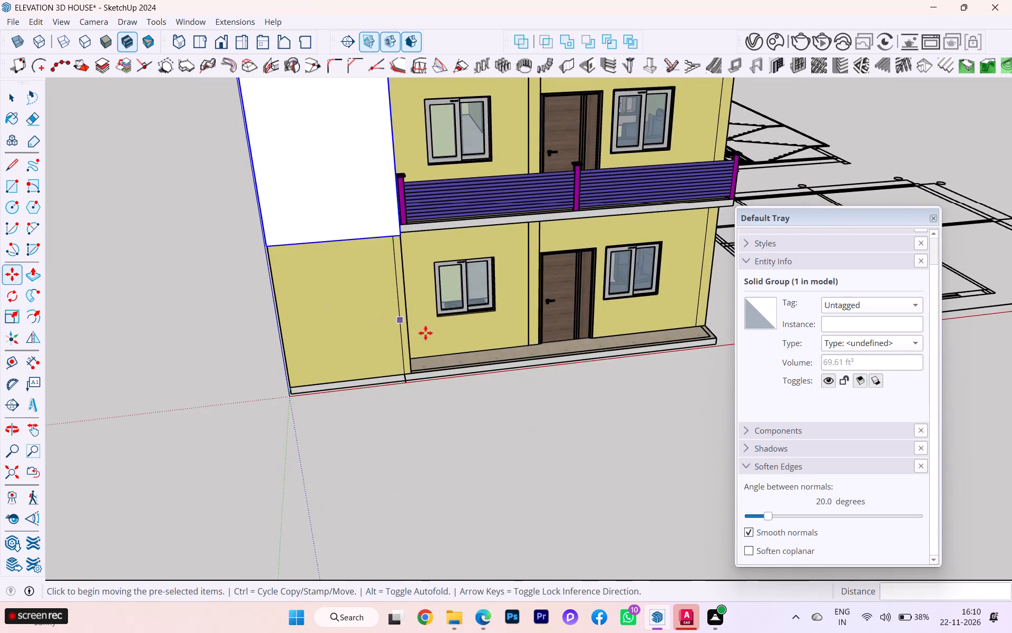
pyautogui.scroll(-3, 430, 338)
pyautogui.scroll(-4, 491, 389)
pyautogui.scroll(1, 492, 390)
pyautogui.scroll(-2, 492, 390)
pyautogui.moveTo(362, 351); pyautogui.dragTo(602, 475, button='middle')
pyautogui.scroll(3, 354, 315)
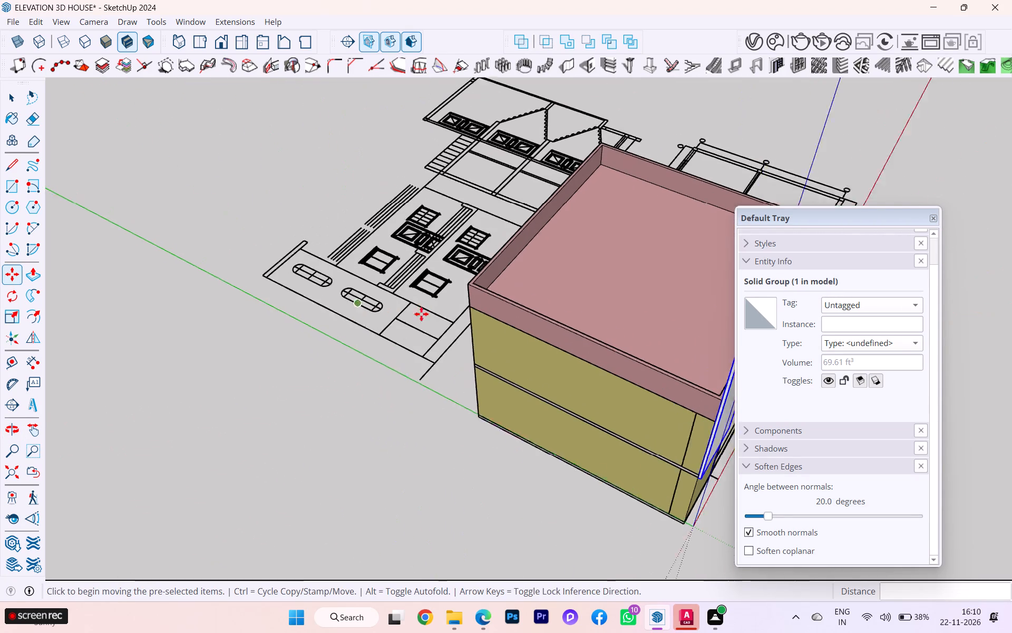
pyautogui.scroll(4, 421, 314)
pyautogui.scroll(-3, 401, 311)
pyautogui.scroll(2, 401, 310)
pyautogui.scroll(-2, 390, 303)
pyautogui.scroll(2, 387, 302)
pyautogui.scroll(-4, 372, 301)
pyautogui.scroll(1, 372, 301)
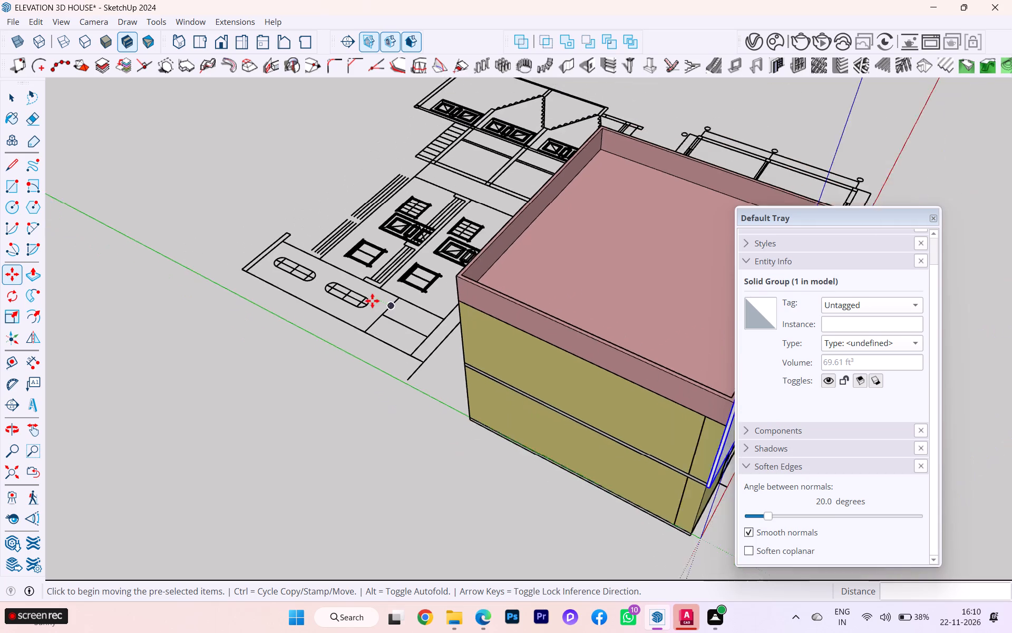
pyautogui.scroll(-4, 501, 310)
pyautogui.moveTo(471, 303); pyautogui.dragTo(402, 283, button='middle')
pyautogui.scroll(4, 577, 387)
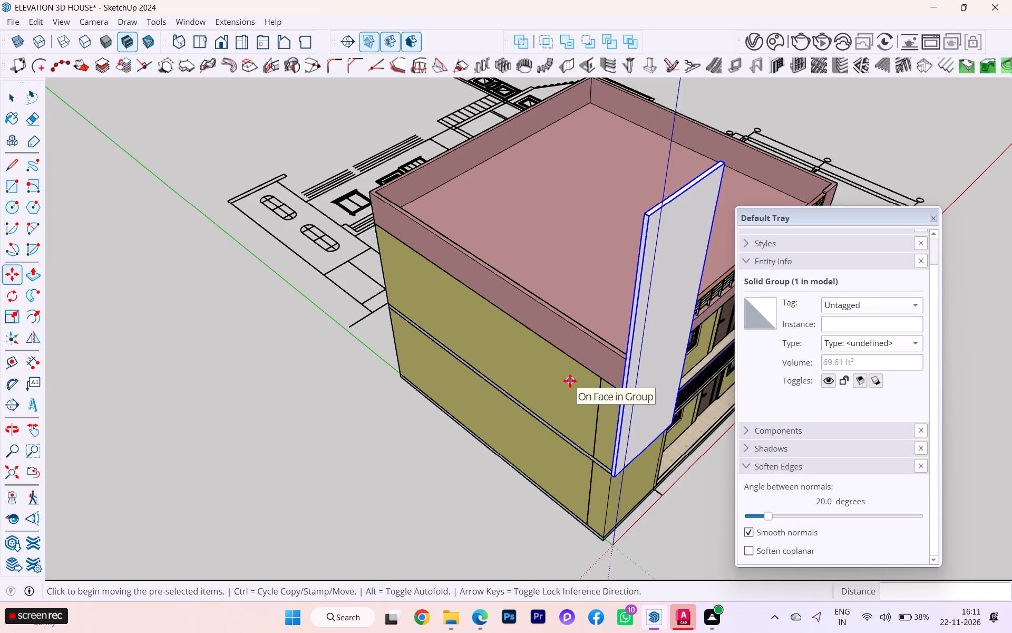
pyautogui.click(21, 89)
pyautogui.click(192, 258)
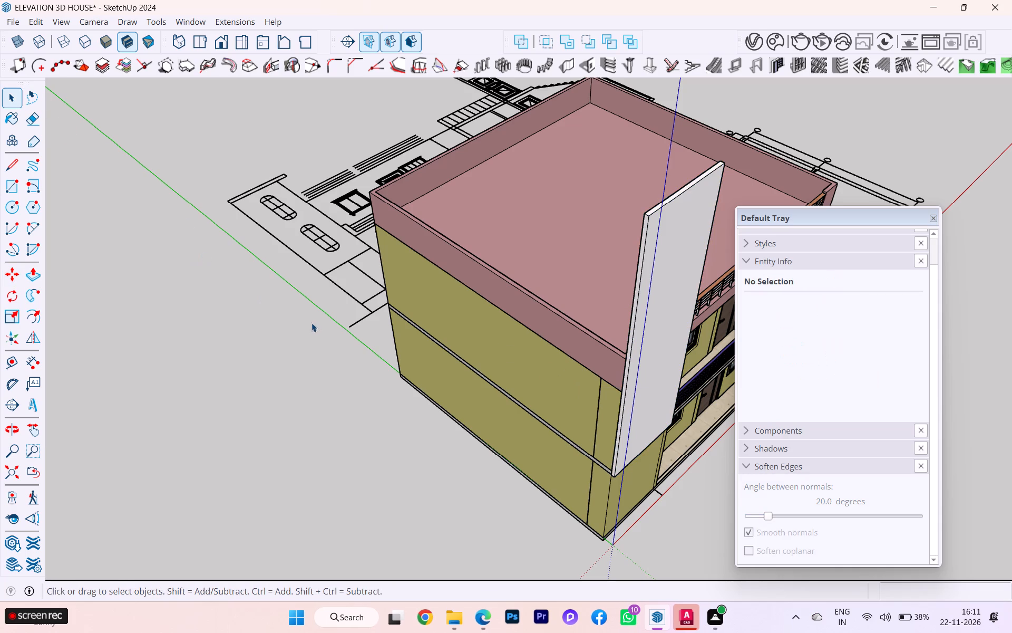
# Hide the roof slab and parapet group on the SLAB tag to expose the upper floor.
pyautogui.scroll(-1, 610, 361)
pyautogui.moveTo(586, 367); pyautogui.dragTo(561, 367, button='middle')
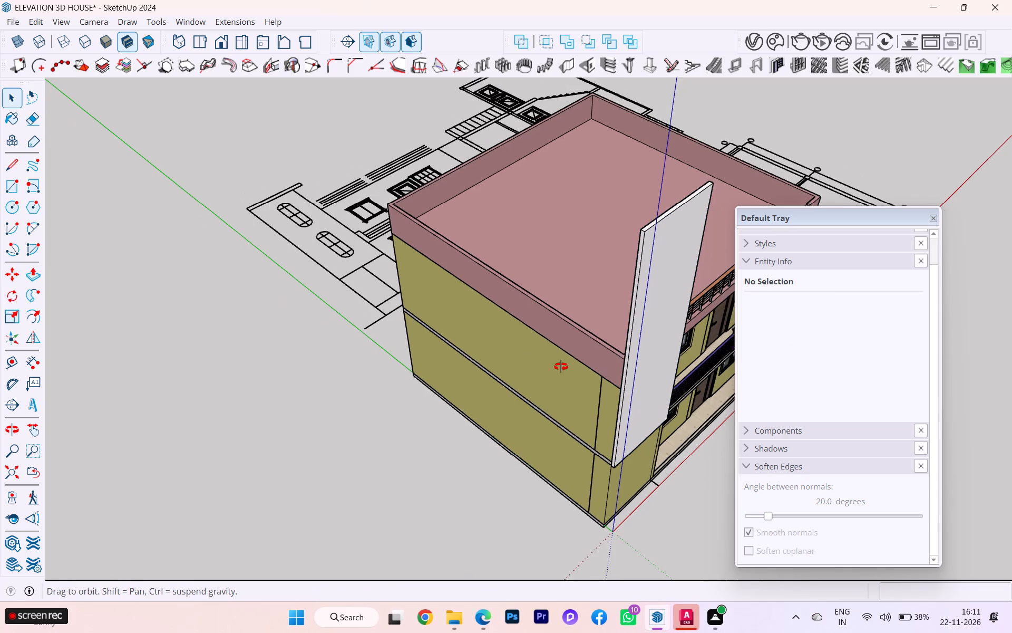
pyautogui.moveTo(561, 367); pyautogui.dragTo(453, 358, button='middle')
pyautogui.moveTo(468, 334); pyautogui.dragTo(656, 370, button='middle')
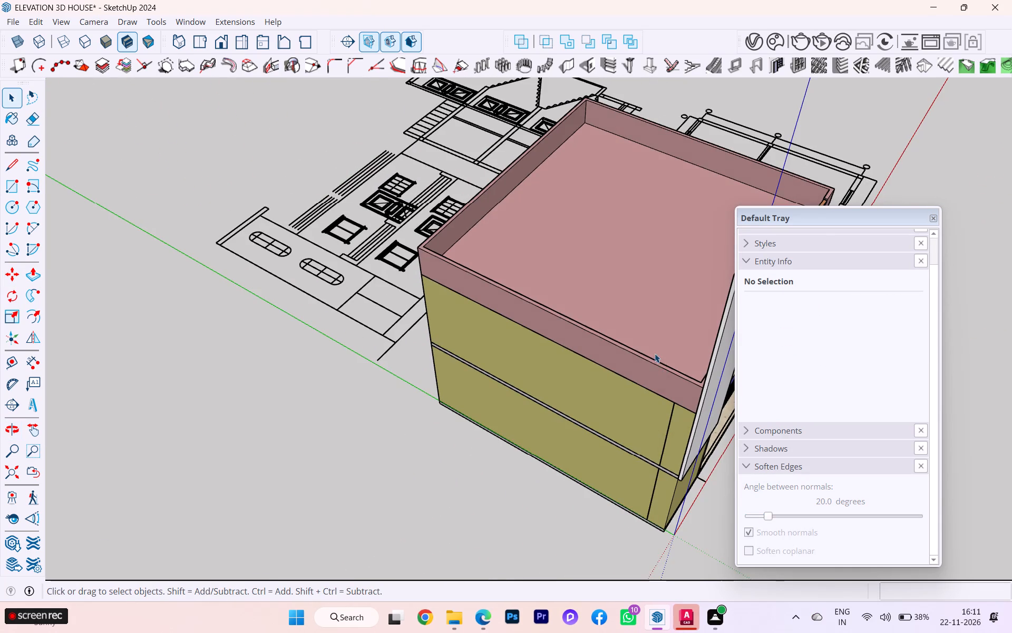
pyautogui.click(656, 349)
pyautogui.rightClick(594, 341)
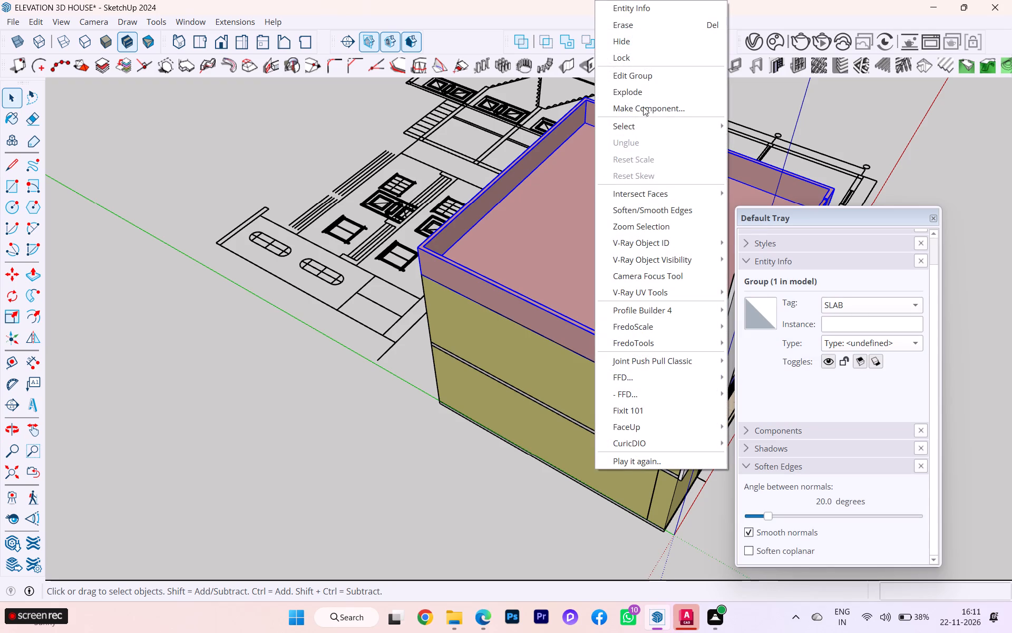
pyautogui.click(626, 42)
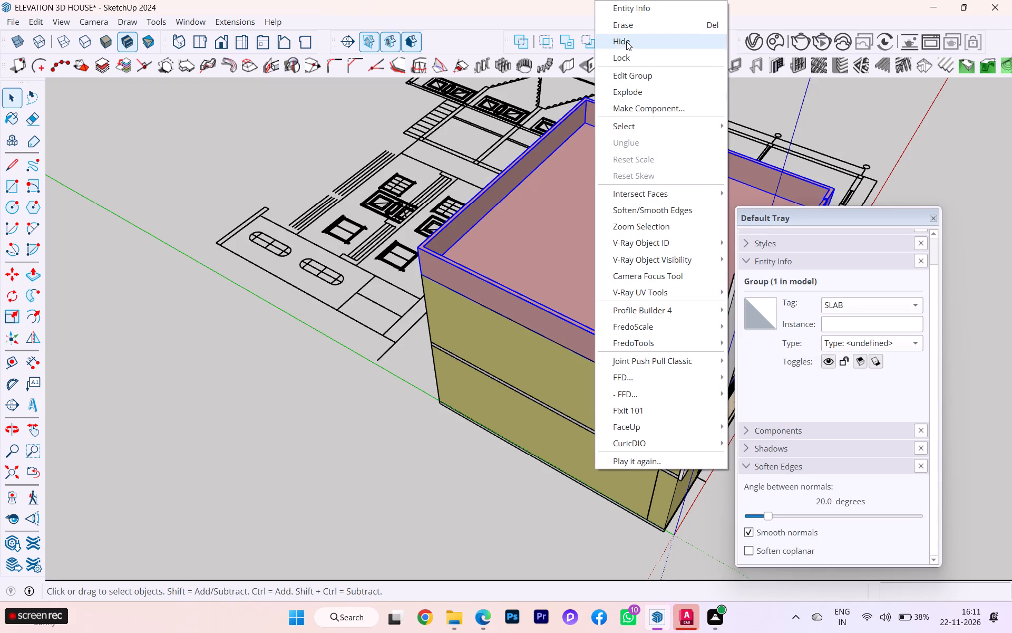
# Examine the exposed upper floor from above, focusing on the staircase, the floor beneath it and the surrounding rooms.
pyautogui.scroll(-3, 332, 236)
pyautogui.moveTo(209, 301); pyautogui.dragTo(583, 360, button='middle')
pyautogui.scroll(4, 692, 297)
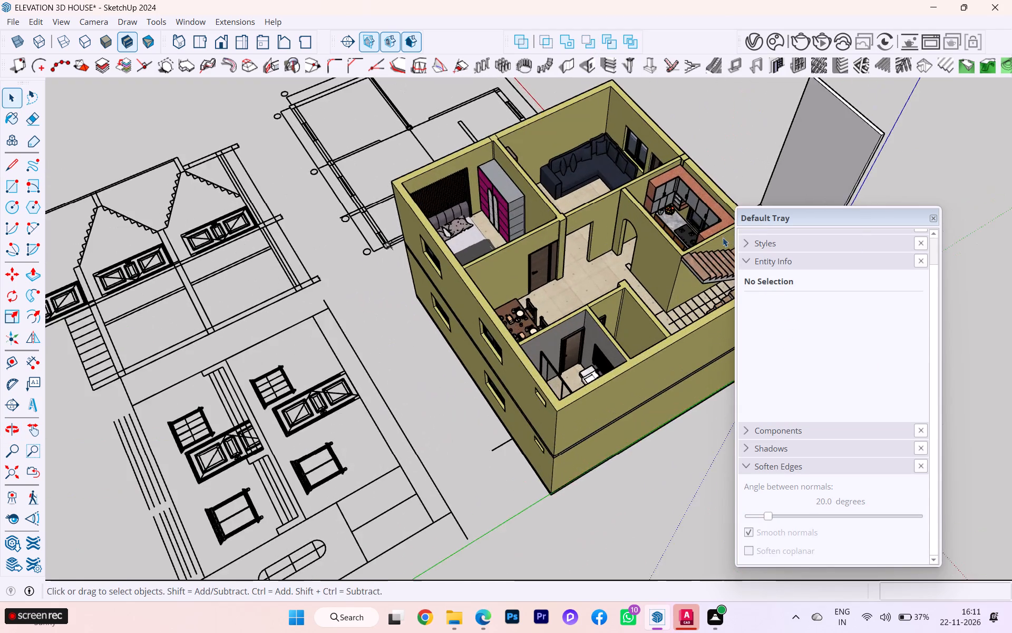
pyautogui.scroll(-3, 270, 262)
pyautogui.scroll(-2, 133, 293)
pyautogui.scroll(8, 471, 318)
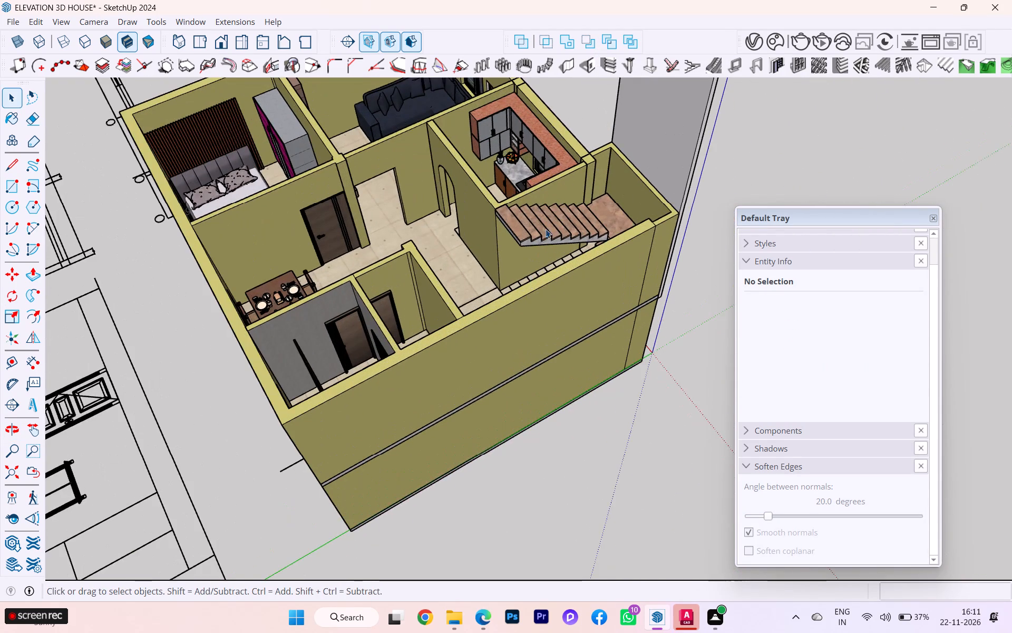
pyautogui.scroll(-1, 551, 235)
pyautogui.moveTo(553, 236); pyautogui.dragTo(649, 294, button='middle')
pyautogui.scroll(2, 616, 257)
pyautogui.scroll(-2, 616, 257)
pyautogui.scroll(3, 616, 257)
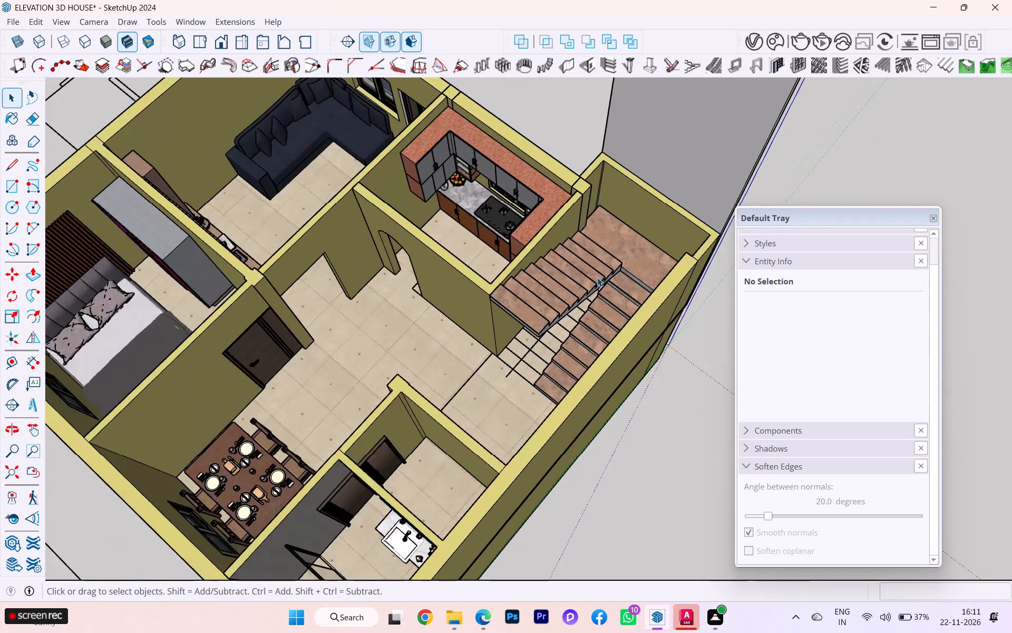
pyautogui.scroll(-1, 596, 279)
pyautogui.moveTo(596, 279); pyautogui.dragTo(648, 247, button='middle')
pyautogui.scroll(1, 533, 290)
pyautogui.scroll(-1, 533, 290)
pyautogui.scroll(6, 533, 290)
pyautogui.scroll(-1, 541, 310)
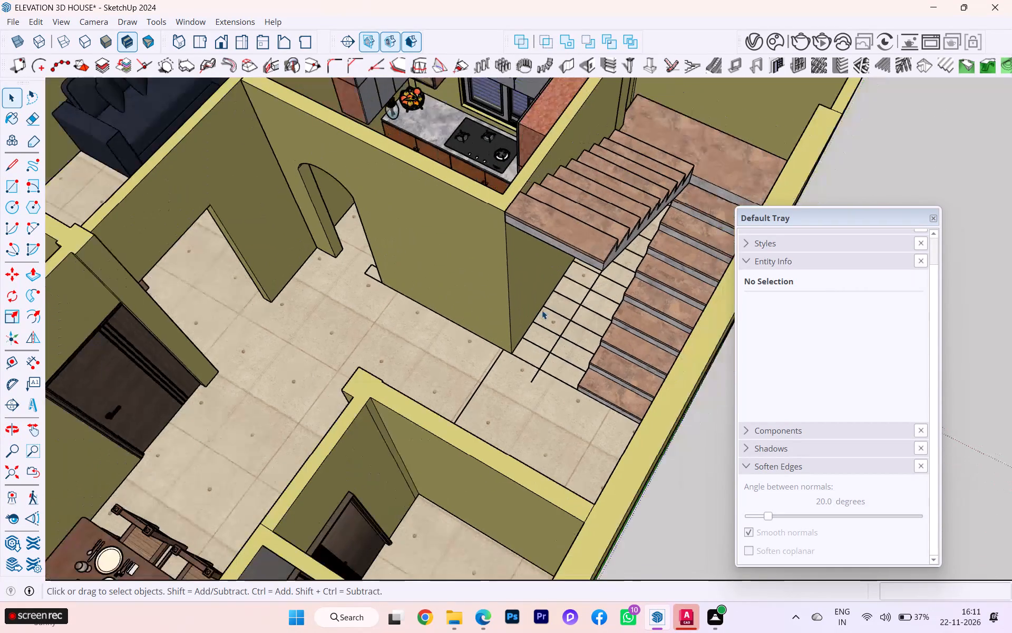
pyautogui.moveTo(554, 309); pyautogui.dragTo(641, 297, button='middle')
pyautogui.scroll(1, 641, 297)
pyautogui.click(616, 305)
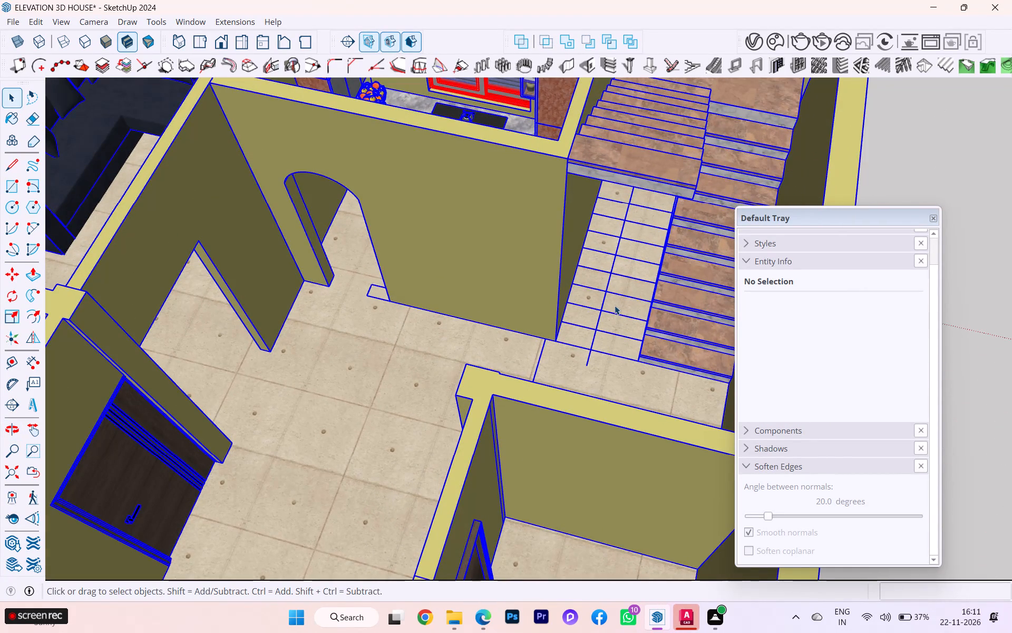
pyautogui.doubleClick(605, 306)
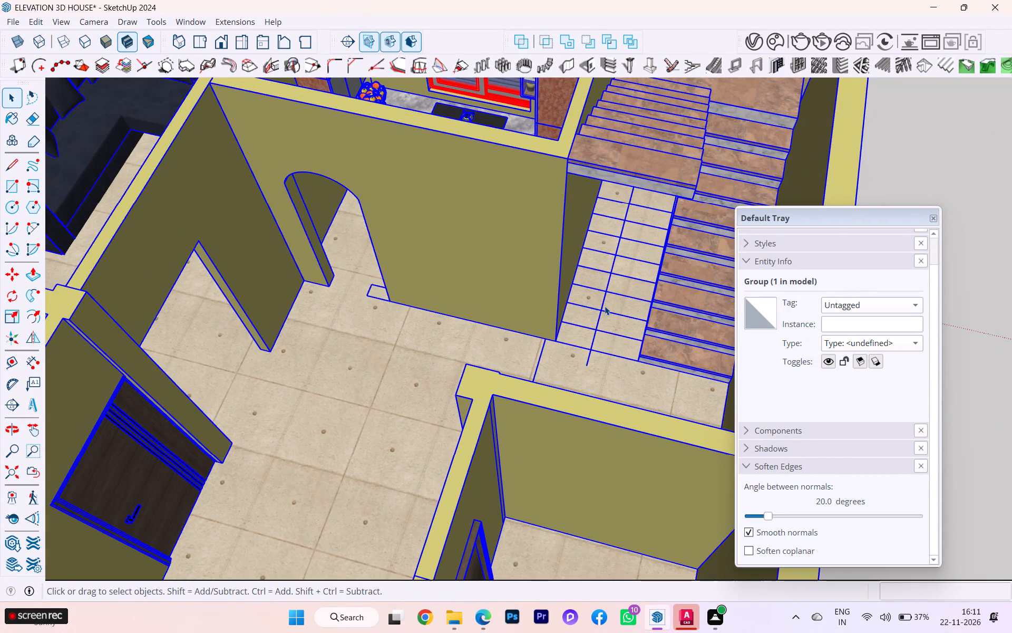
pyautogui.click(600, 304)
pyautogui.scroll(-1, 600, 304)
pyautogui.moveTo(600, 304); pyautogui.dragTo(599, 304, button='middle')
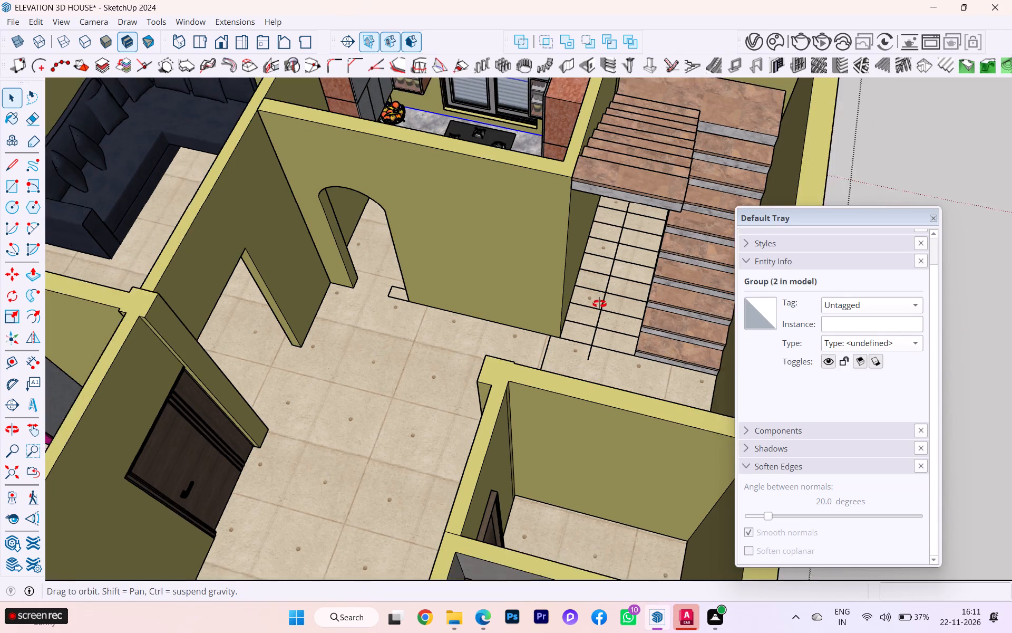
# Clear the selection and hide the raised white end-bay panel group at the front corner of the house.
pyautogui.moveTo(599, 304); pyautogui.dragTo(0, 253, button='middle')
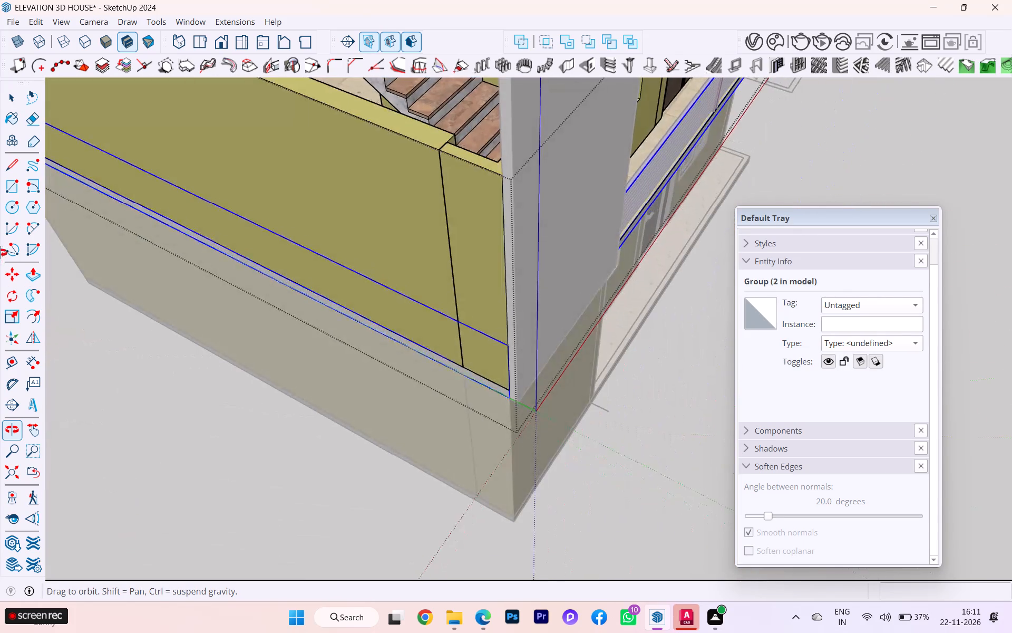
pyautogui.moveTo(0, 253); pyautogui.dragTo(0, 252, button='middle')
pyautogui.scroll(-1, 294, 424)
pyautogui.moveTo(304, 422); pyautogui.dragTo(222, 360, button='middle')
pyautogui.click(354, 502)
pyautogui.scroll(-2, 454, 465)
pyautogui.scroll(1, 489, 486)
pyautogui.scroll(-2, 499, 492)
pyautogui.click(171, 471)
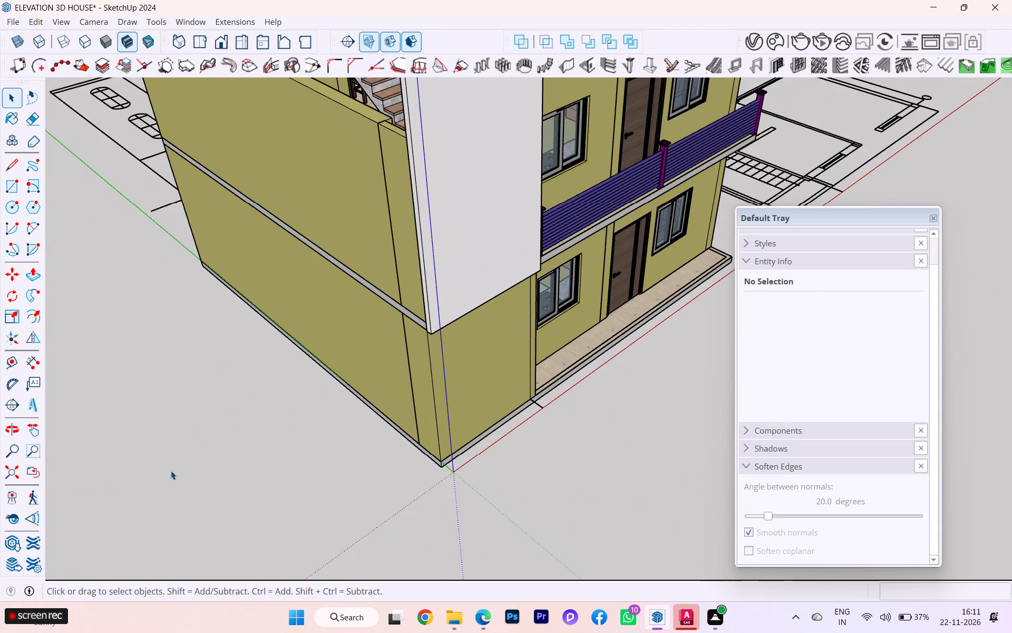
pyautogui.click(466, 282)
pyautogui.rightClick(467, 282)
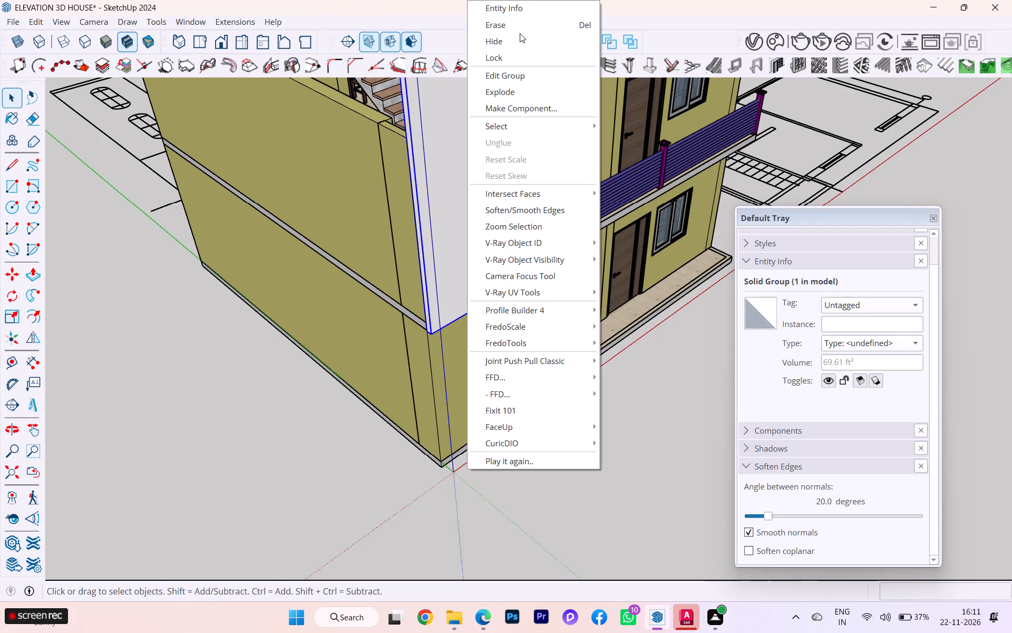
pyautogui.click(519, 37)
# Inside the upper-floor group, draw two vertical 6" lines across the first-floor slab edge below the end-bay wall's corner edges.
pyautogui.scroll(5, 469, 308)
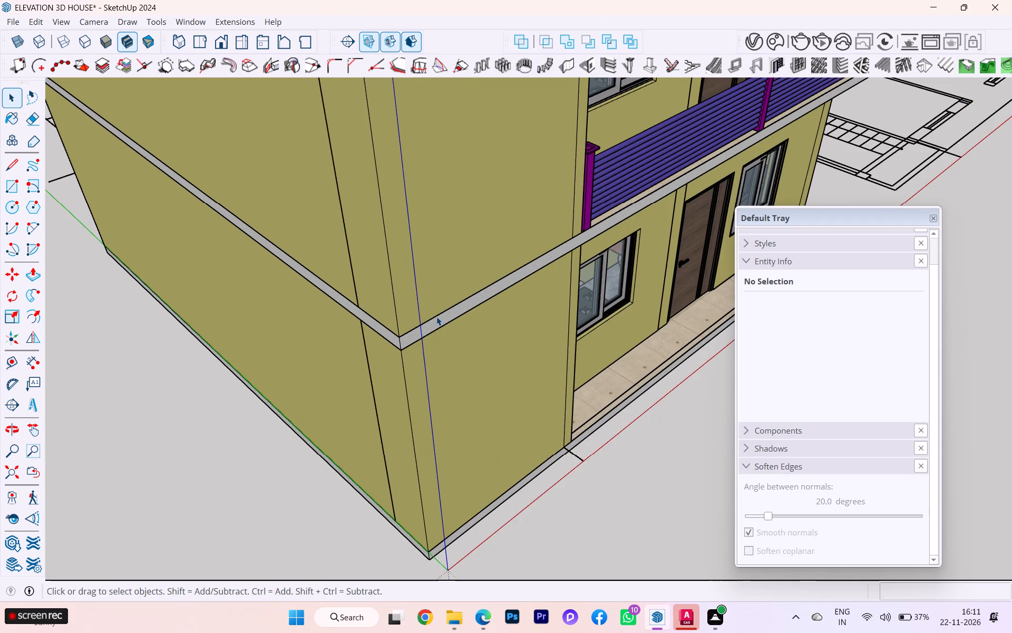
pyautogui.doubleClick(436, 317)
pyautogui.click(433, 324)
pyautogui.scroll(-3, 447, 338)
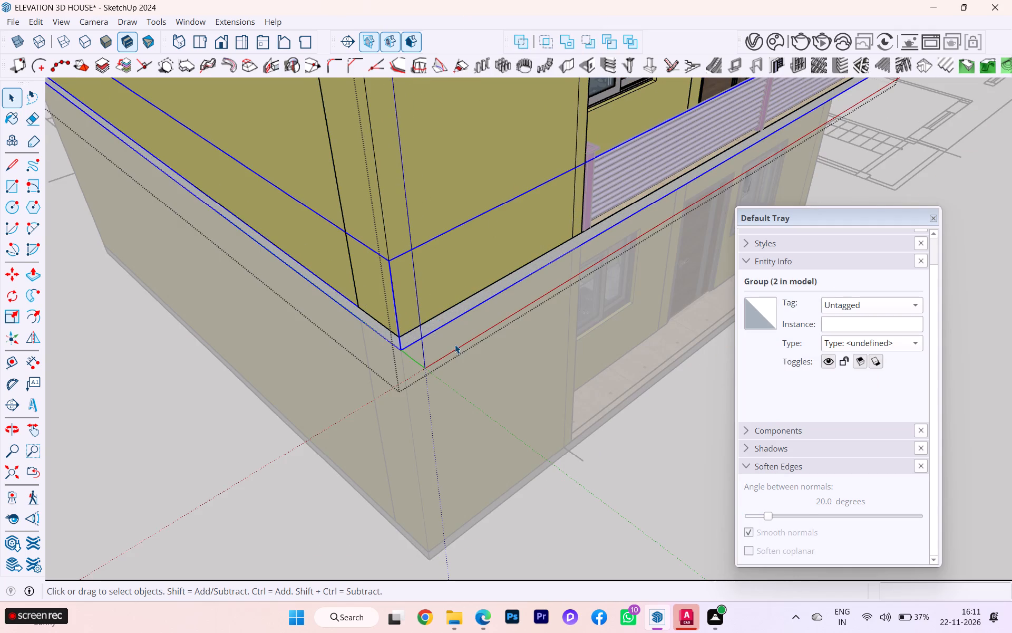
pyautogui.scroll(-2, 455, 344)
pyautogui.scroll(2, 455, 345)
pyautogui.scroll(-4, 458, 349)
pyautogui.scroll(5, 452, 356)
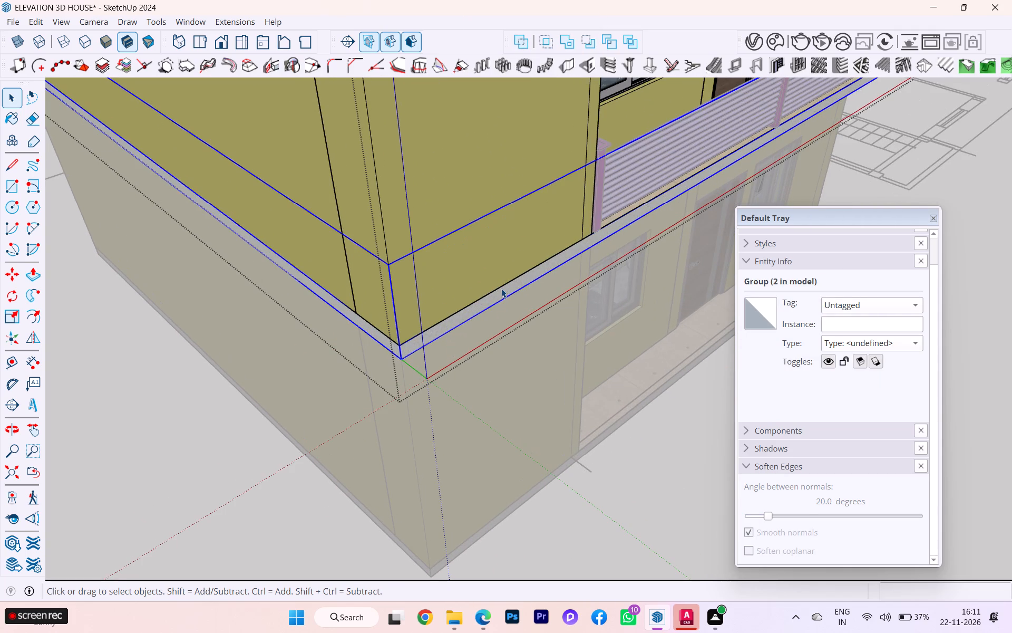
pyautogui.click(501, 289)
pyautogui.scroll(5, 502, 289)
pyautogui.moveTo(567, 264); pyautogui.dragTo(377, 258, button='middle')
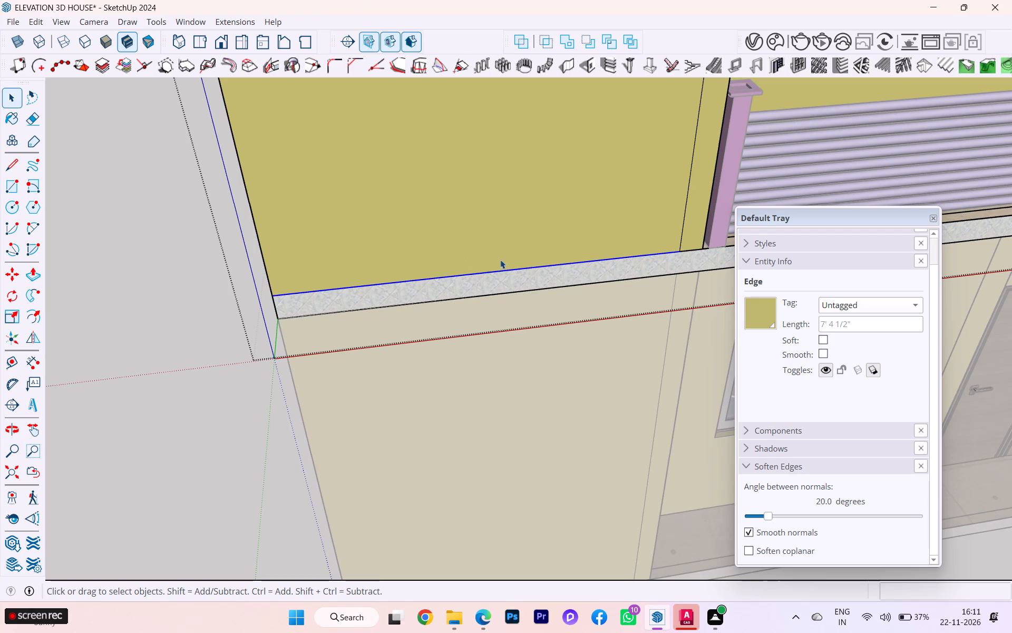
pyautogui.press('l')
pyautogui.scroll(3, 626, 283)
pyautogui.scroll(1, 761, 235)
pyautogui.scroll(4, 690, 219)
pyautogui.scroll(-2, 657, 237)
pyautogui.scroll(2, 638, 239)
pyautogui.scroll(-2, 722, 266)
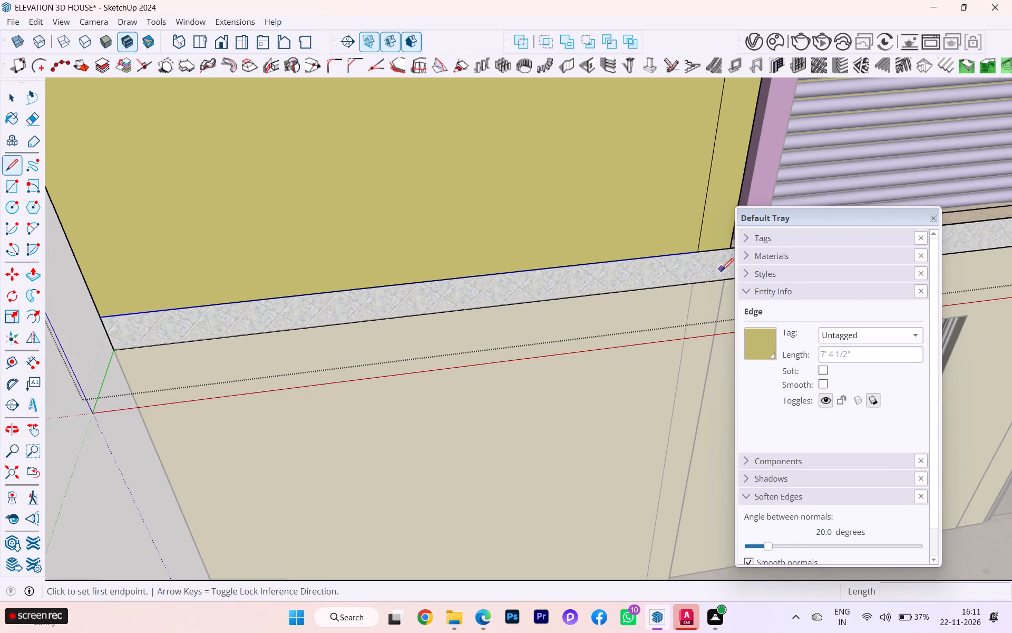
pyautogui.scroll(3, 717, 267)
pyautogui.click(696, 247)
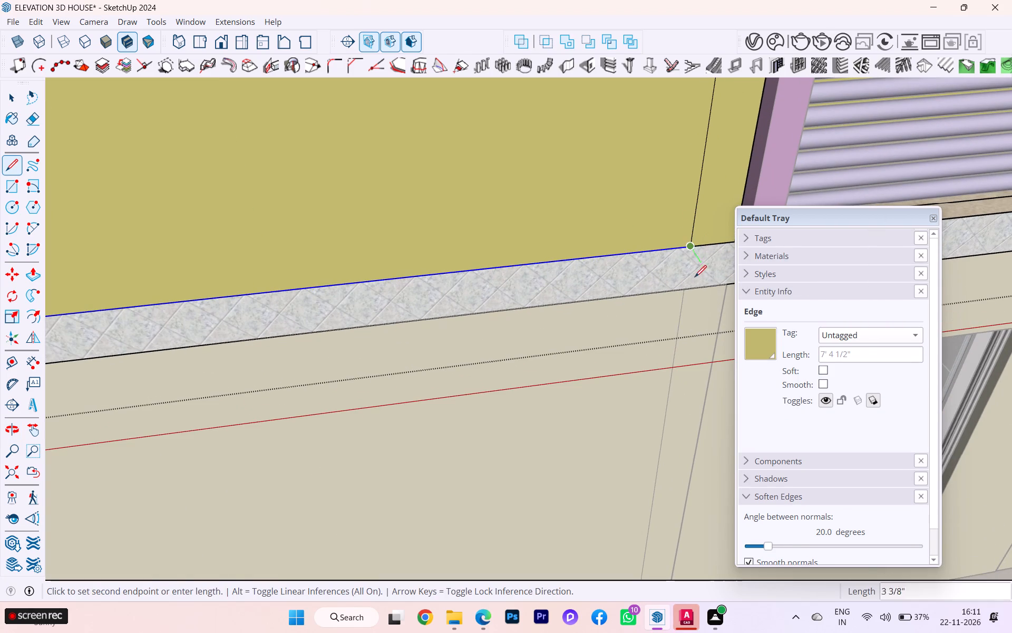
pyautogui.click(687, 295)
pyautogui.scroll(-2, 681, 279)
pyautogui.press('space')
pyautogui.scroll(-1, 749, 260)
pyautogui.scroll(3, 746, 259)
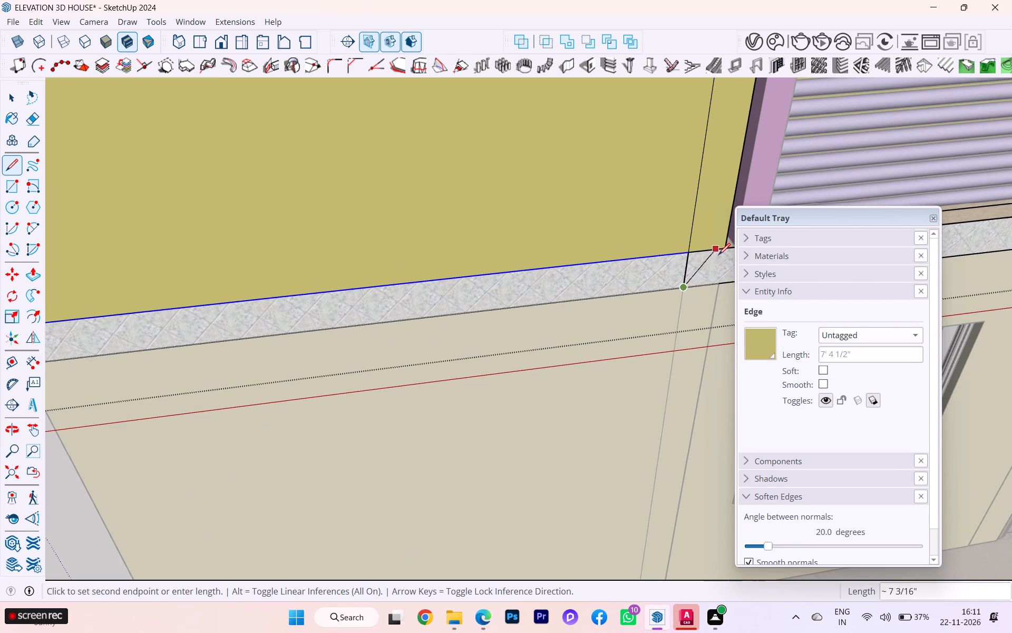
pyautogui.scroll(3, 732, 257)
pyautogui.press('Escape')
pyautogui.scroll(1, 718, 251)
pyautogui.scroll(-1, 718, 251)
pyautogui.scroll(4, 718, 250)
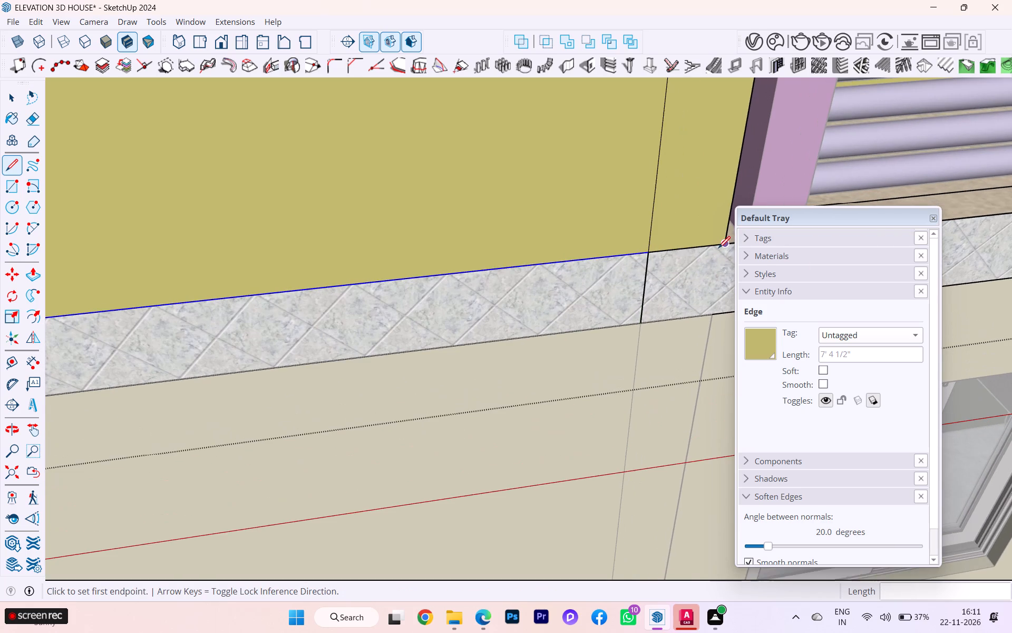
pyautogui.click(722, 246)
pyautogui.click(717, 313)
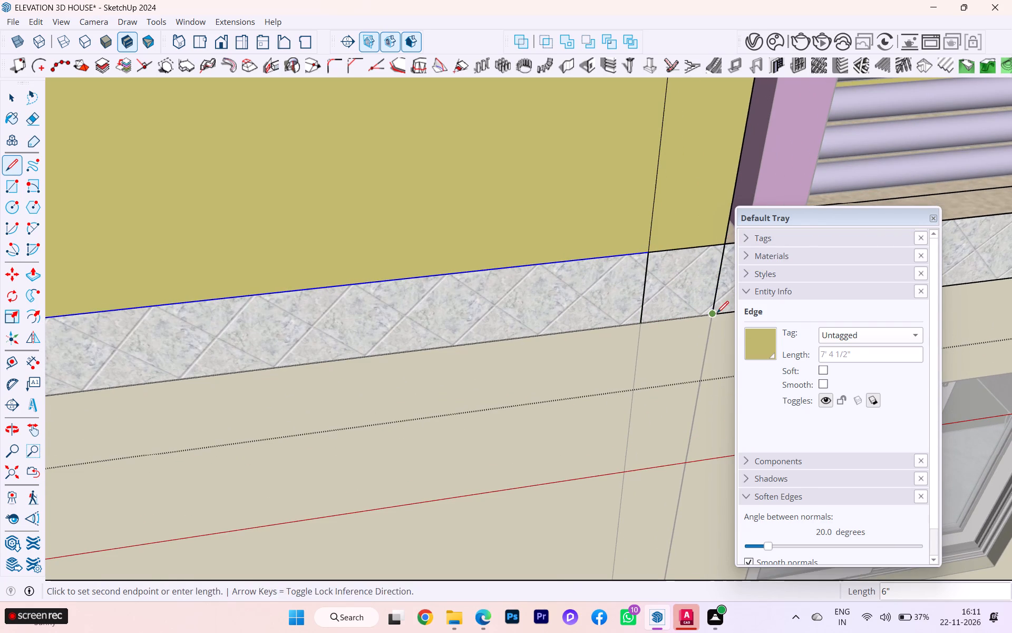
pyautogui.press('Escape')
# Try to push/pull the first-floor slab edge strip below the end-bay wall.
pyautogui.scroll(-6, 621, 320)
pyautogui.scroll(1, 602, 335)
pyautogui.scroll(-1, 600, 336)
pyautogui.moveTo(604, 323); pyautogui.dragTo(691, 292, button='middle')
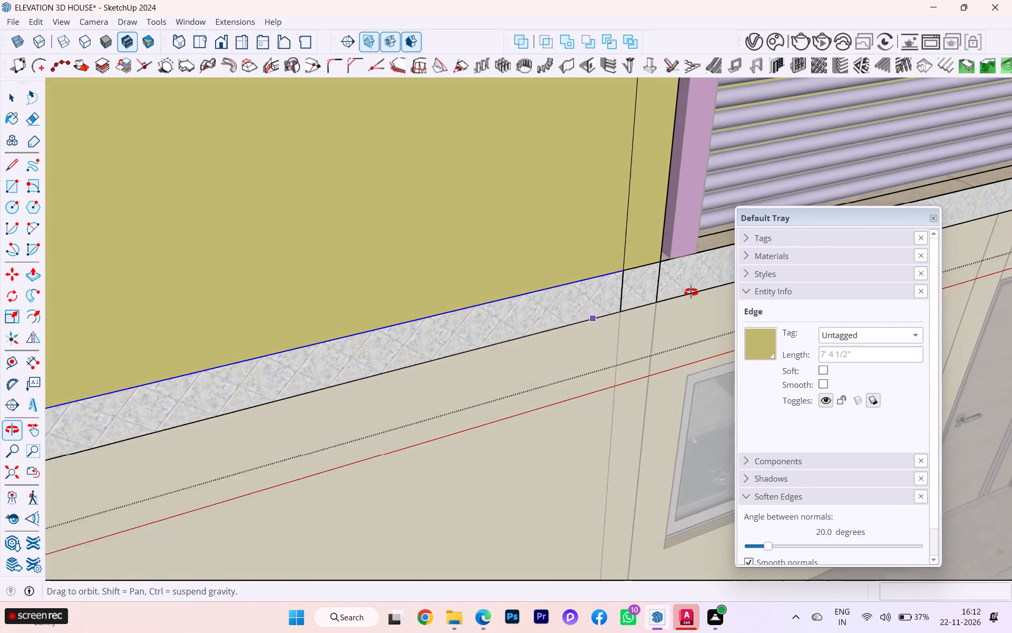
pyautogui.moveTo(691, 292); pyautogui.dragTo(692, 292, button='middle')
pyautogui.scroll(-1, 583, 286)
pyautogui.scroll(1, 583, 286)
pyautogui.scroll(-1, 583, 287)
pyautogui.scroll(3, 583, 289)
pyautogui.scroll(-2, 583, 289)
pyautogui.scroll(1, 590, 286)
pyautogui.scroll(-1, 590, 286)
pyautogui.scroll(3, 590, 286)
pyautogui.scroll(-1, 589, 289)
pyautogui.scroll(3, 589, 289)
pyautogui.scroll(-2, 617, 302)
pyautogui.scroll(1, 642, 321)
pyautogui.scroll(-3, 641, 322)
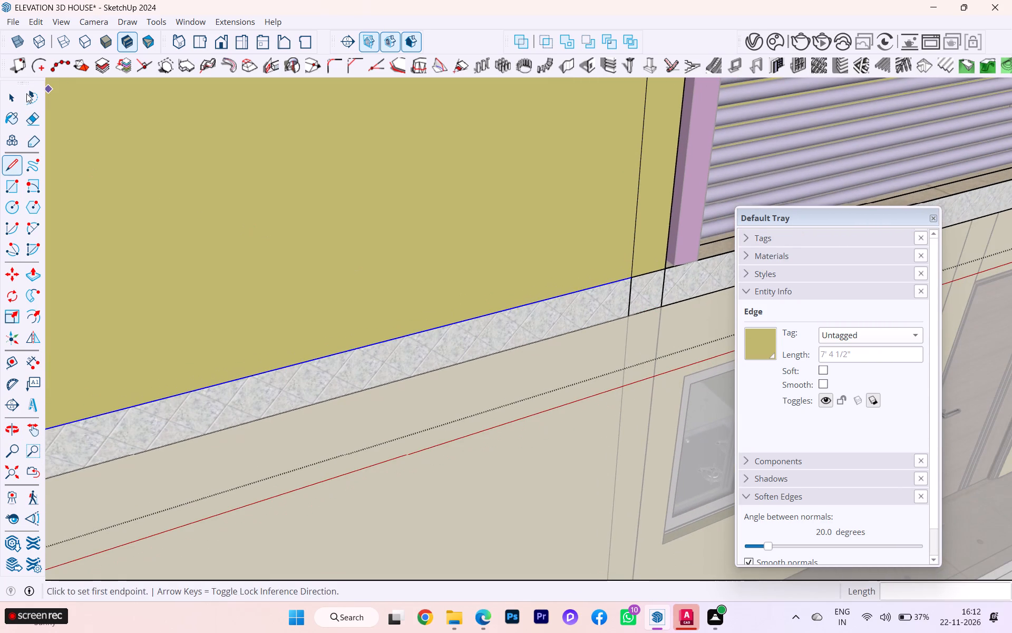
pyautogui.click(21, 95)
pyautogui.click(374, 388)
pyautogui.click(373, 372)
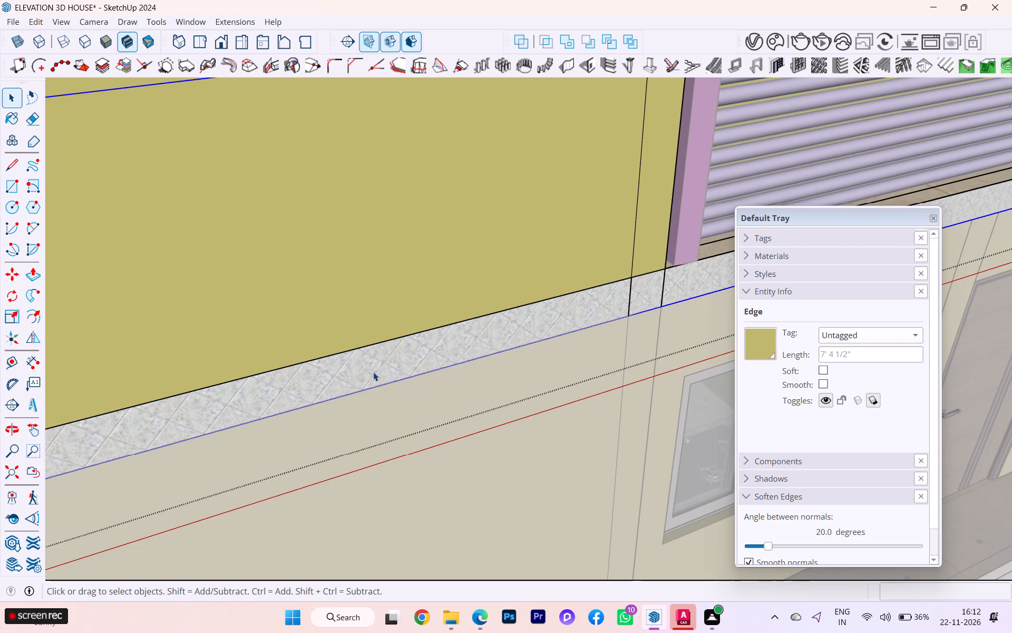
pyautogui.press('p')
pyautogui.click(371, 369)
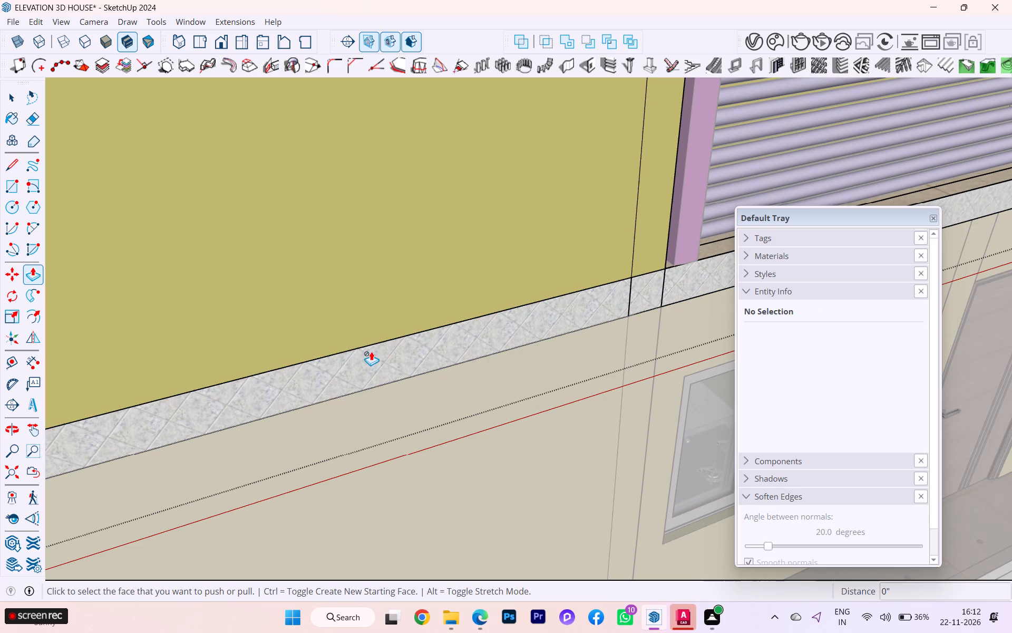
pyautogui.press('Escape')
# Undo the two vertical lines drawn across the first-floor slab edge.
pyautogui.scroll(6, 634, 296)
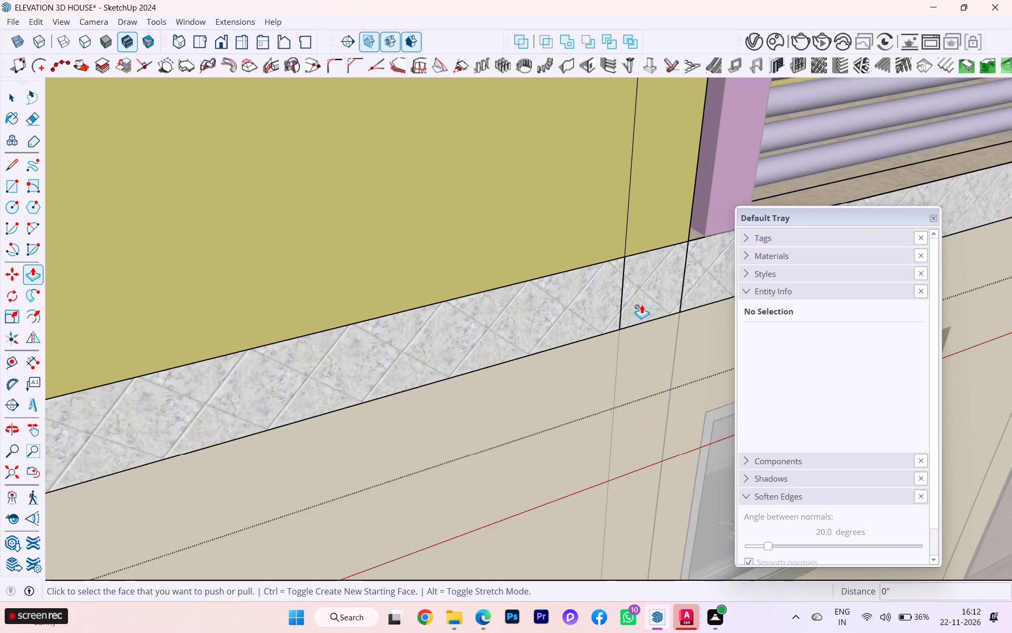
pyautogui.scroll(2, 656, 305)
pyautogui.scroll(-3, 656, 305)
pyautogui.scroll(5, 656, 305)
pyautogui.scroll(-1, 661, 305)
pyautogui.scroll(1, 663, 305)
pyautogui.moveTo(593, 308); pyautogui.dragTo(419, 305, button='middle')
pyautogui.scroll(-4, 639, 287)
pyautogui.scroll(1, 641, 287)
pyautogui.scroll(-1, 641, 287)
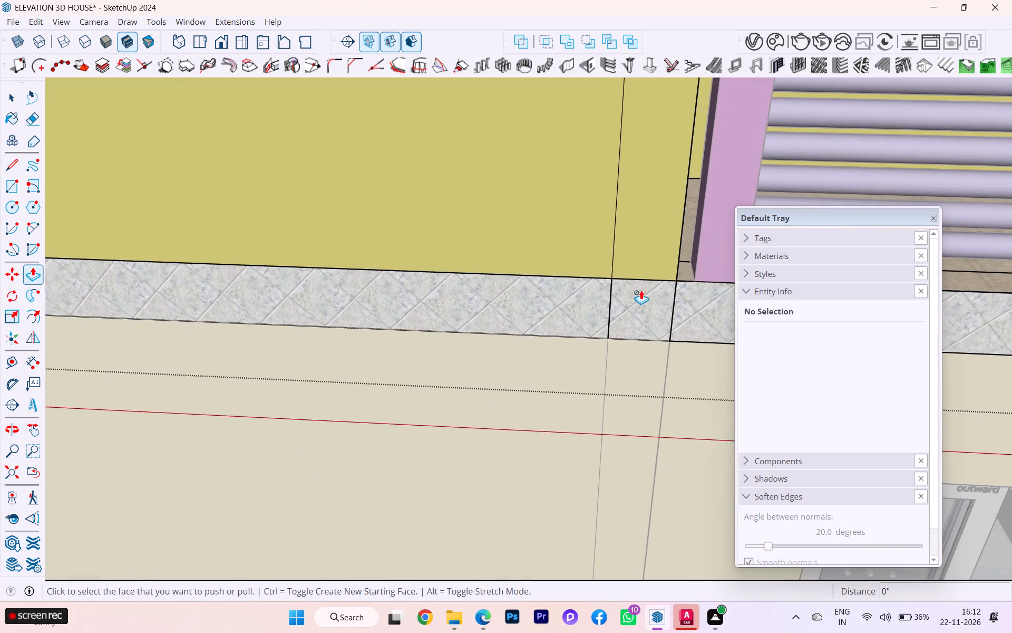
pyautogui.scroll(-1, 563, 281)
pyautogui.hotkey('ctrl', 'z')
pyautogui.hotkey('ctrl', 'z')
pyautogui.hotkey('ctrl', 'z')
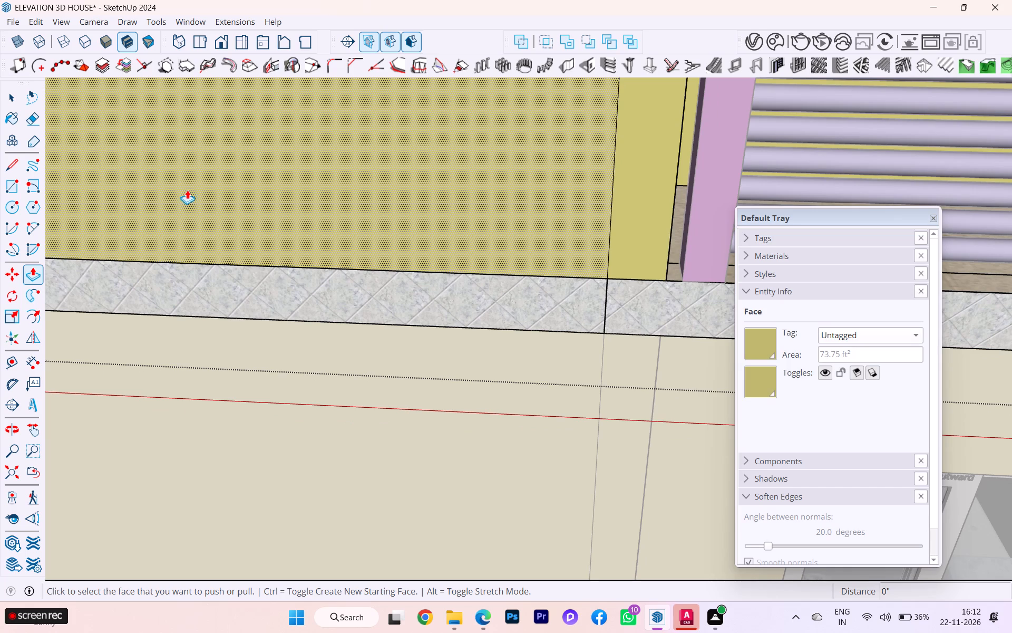
# Open the nested first-floor slab group on the FLOOR tag for editing and select its front edge face.
pyautogui.click(8, 91)
pyautogui.click(264, 286)
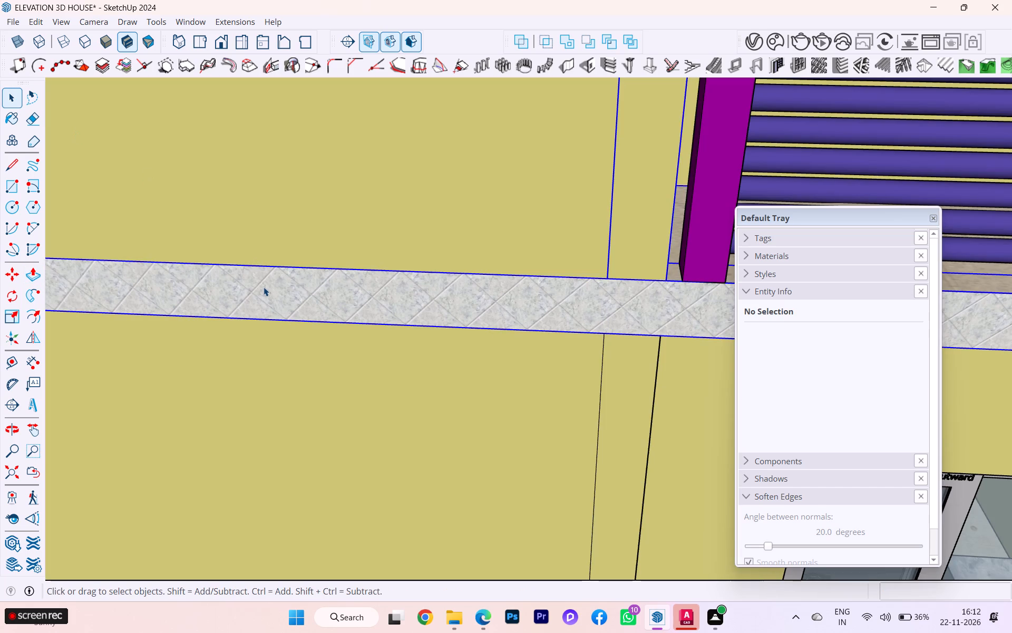
pyautogui.doubleClick(264, 287)
pyautogui.click(264, 287)
pyautogui.click(329, 294)
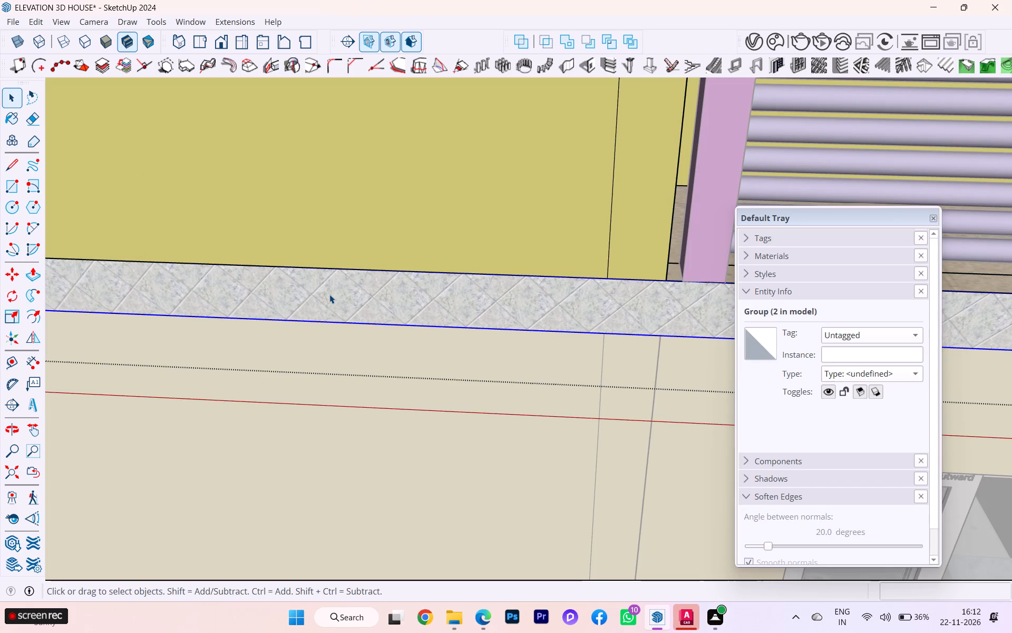
pyautogui.doubleClick(329, 294)
pyautogui.click(329, 294)
pyautogui.click(331, 296)
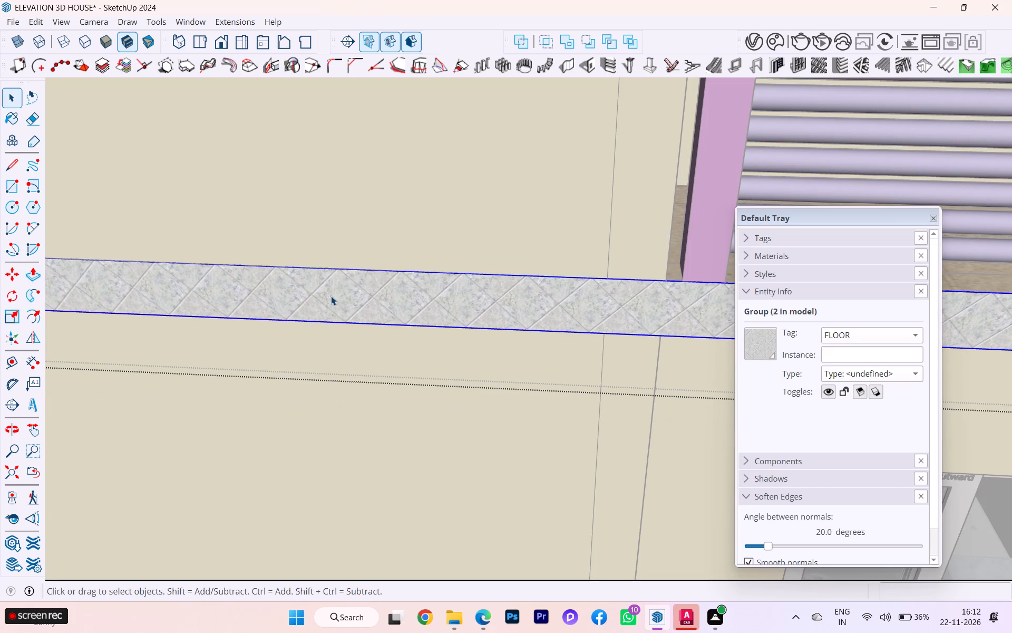
pyautogui.doubleClick(331, 296)
pyautogui.click(330, 299)
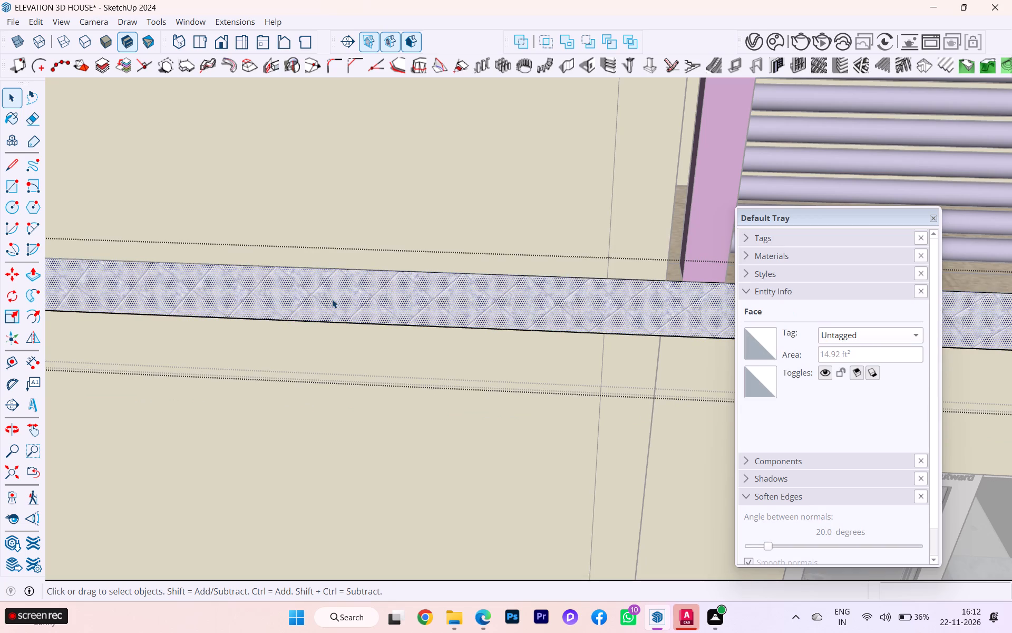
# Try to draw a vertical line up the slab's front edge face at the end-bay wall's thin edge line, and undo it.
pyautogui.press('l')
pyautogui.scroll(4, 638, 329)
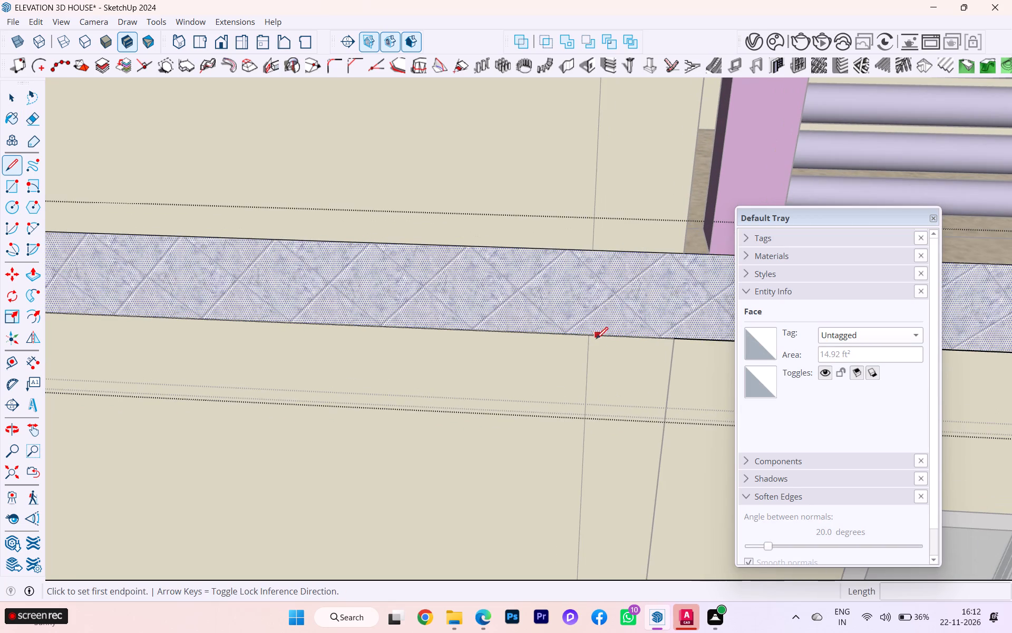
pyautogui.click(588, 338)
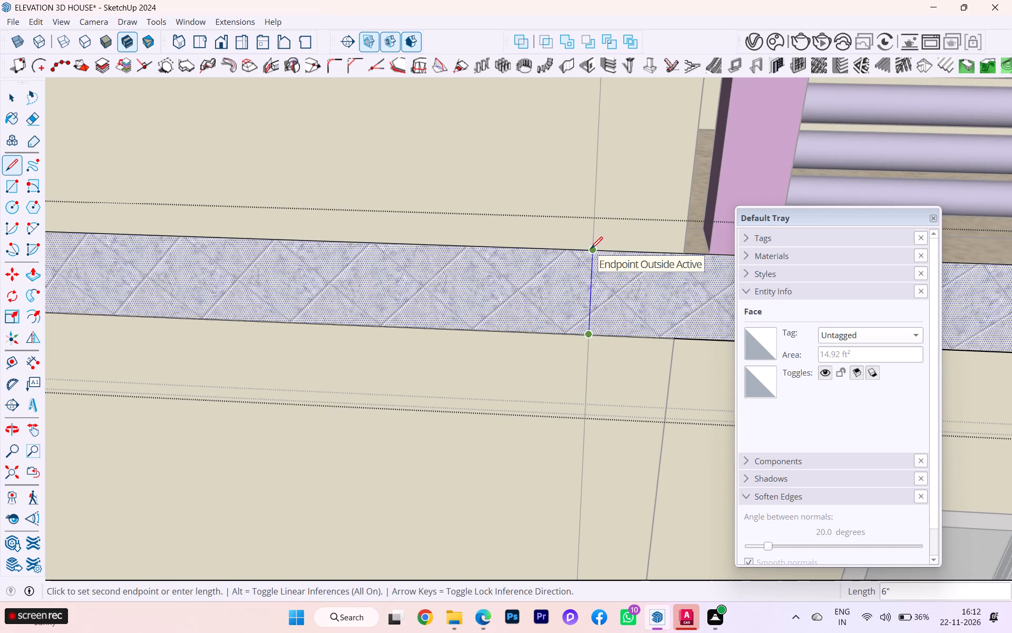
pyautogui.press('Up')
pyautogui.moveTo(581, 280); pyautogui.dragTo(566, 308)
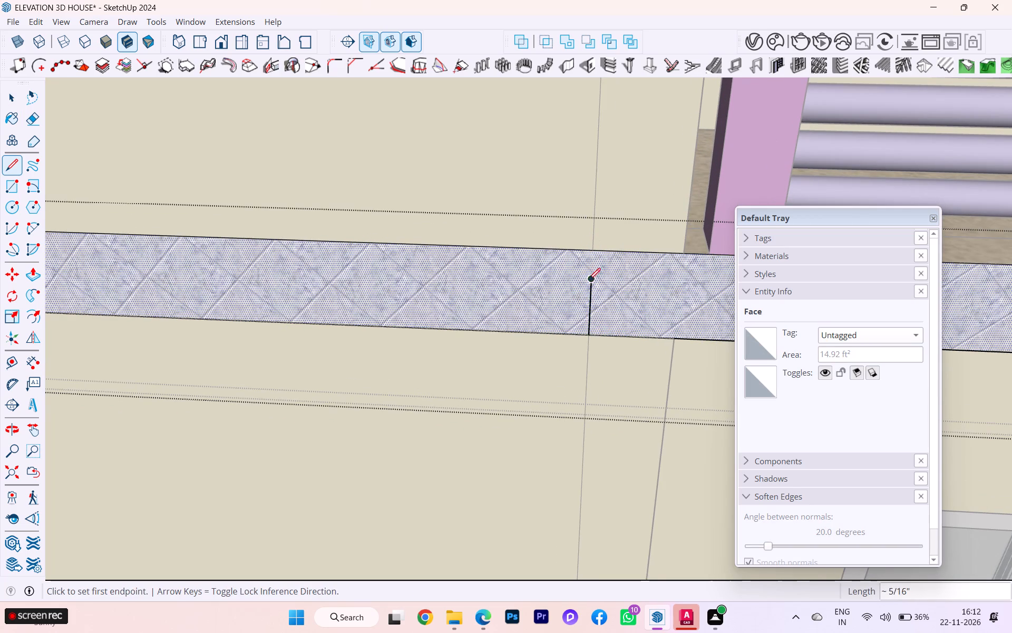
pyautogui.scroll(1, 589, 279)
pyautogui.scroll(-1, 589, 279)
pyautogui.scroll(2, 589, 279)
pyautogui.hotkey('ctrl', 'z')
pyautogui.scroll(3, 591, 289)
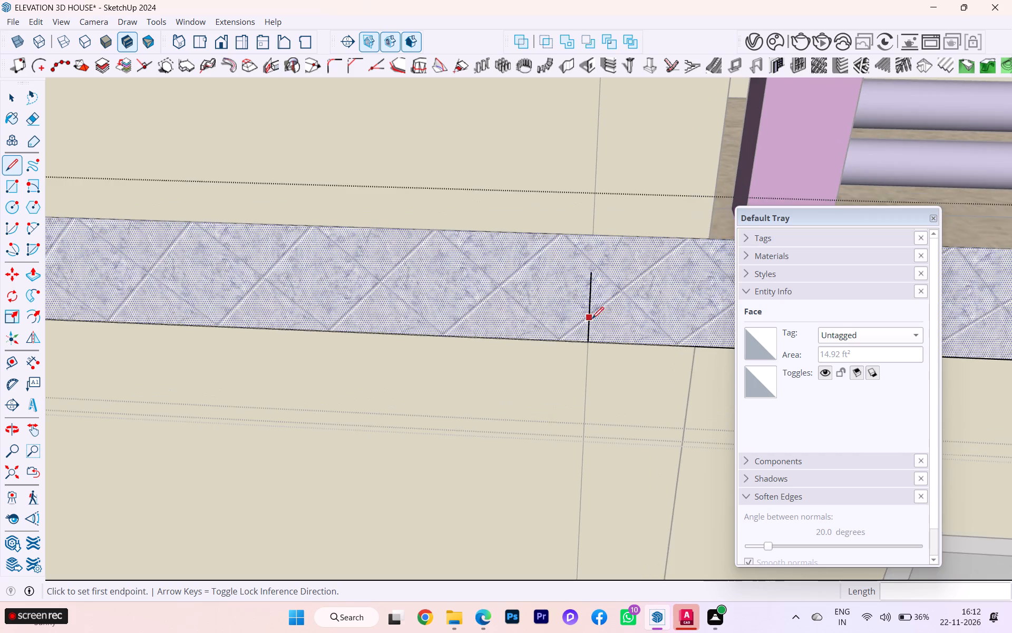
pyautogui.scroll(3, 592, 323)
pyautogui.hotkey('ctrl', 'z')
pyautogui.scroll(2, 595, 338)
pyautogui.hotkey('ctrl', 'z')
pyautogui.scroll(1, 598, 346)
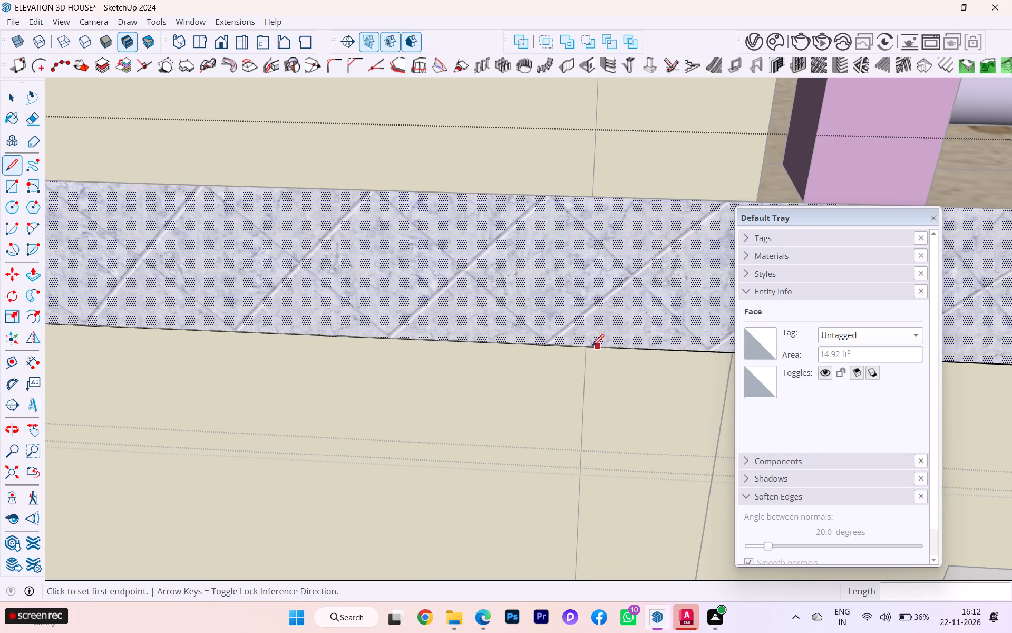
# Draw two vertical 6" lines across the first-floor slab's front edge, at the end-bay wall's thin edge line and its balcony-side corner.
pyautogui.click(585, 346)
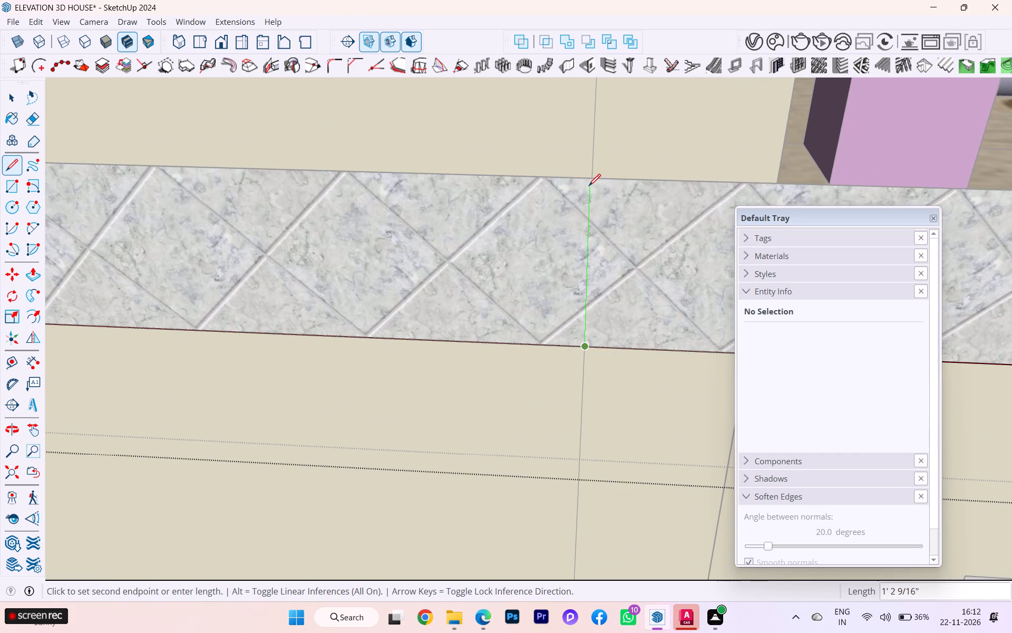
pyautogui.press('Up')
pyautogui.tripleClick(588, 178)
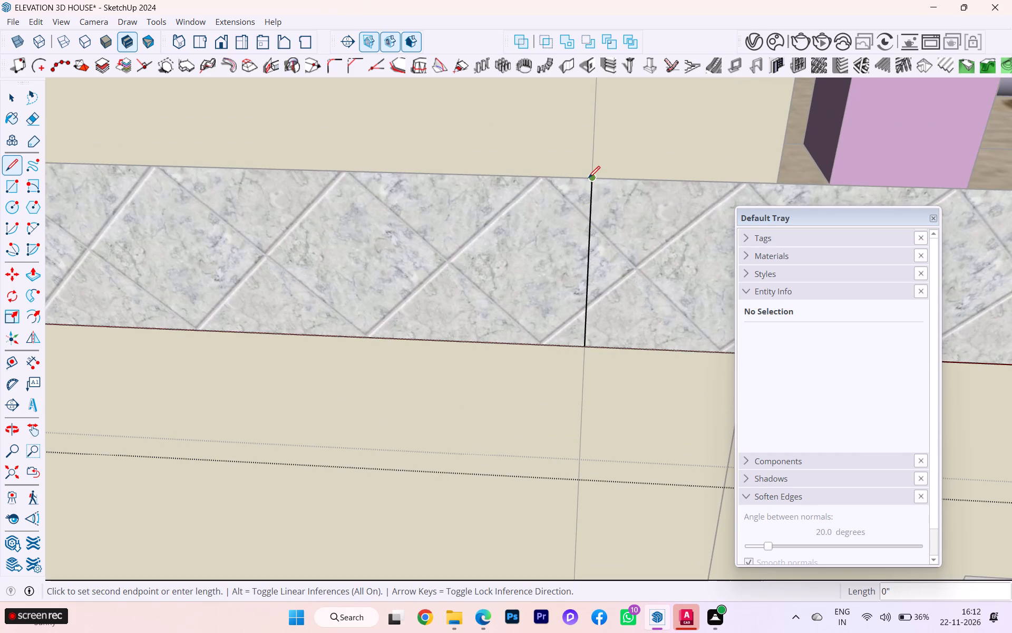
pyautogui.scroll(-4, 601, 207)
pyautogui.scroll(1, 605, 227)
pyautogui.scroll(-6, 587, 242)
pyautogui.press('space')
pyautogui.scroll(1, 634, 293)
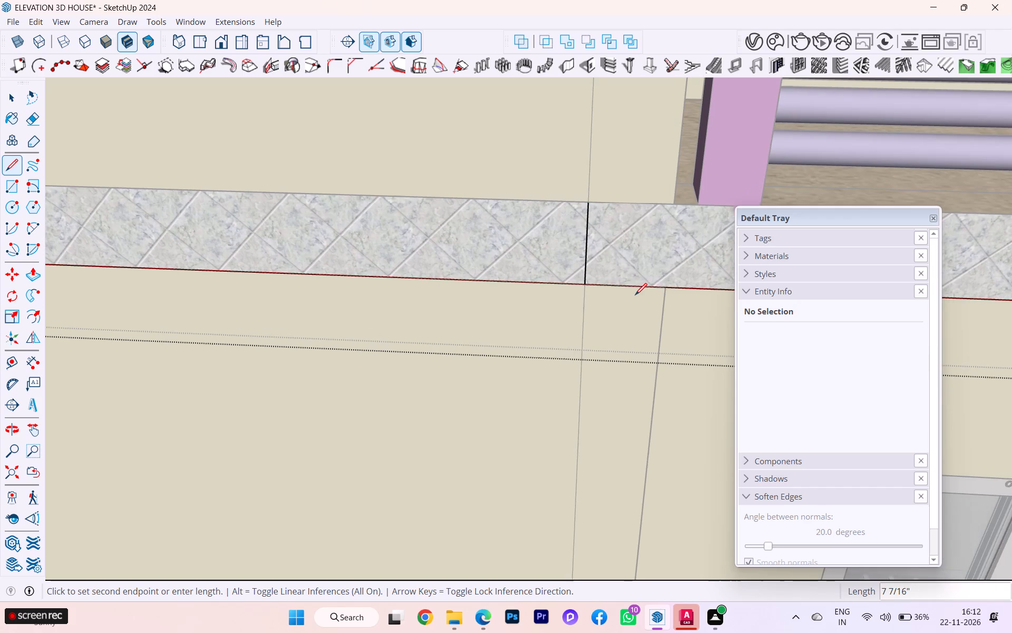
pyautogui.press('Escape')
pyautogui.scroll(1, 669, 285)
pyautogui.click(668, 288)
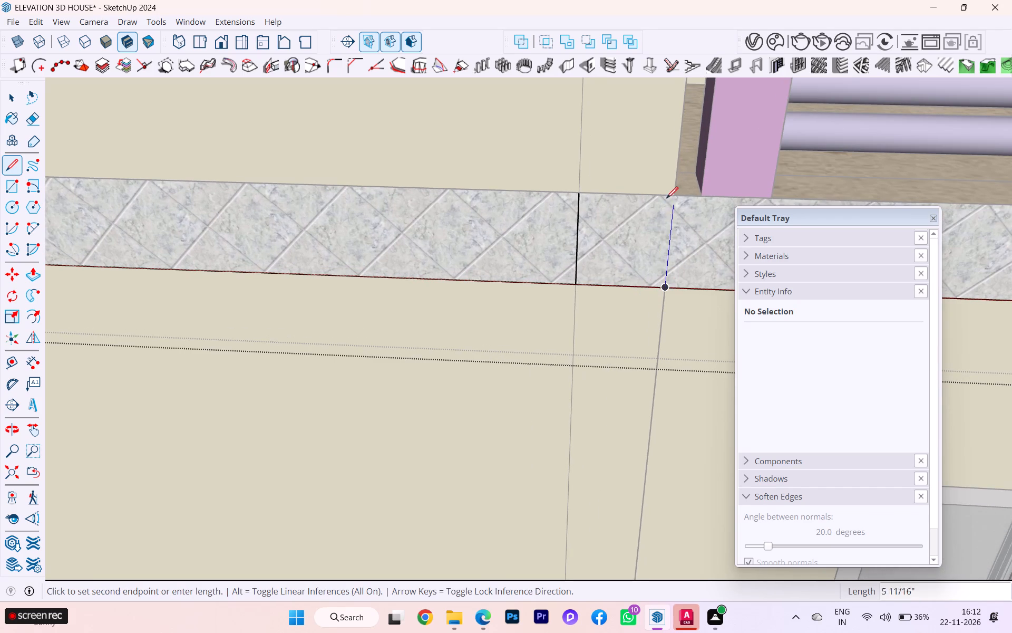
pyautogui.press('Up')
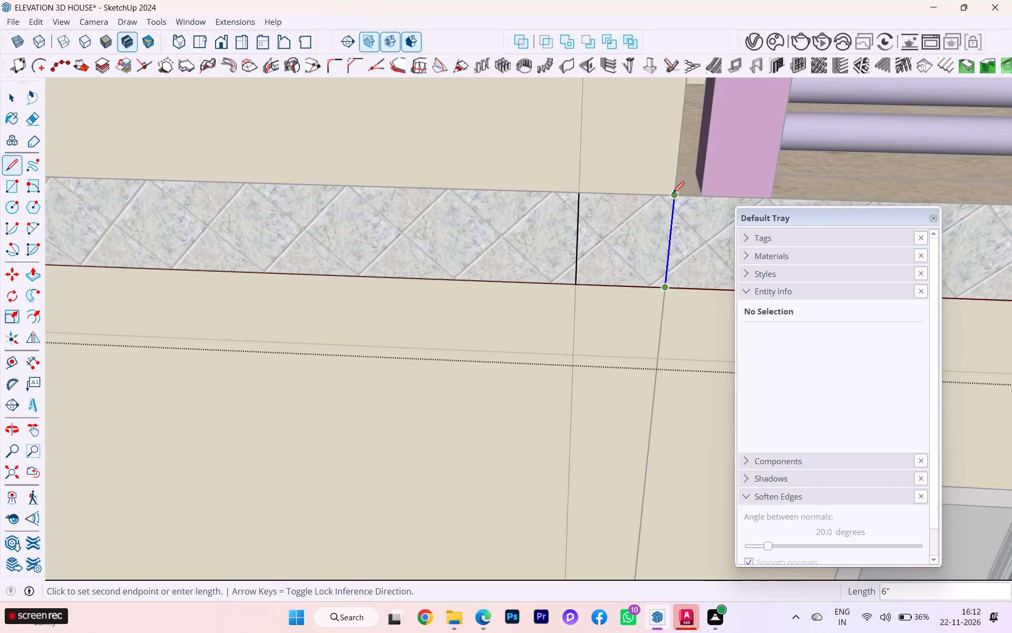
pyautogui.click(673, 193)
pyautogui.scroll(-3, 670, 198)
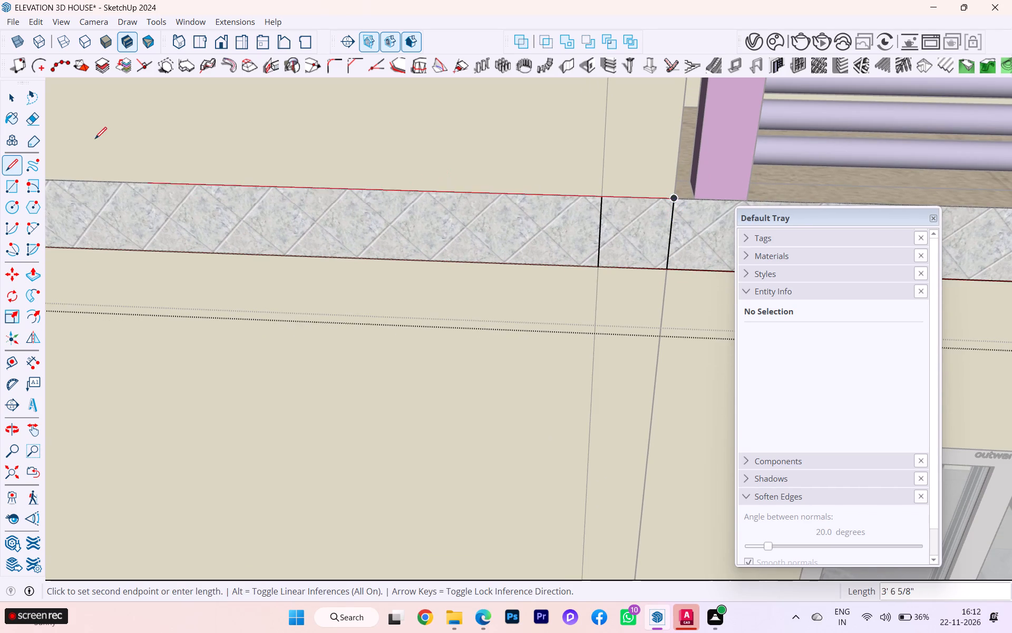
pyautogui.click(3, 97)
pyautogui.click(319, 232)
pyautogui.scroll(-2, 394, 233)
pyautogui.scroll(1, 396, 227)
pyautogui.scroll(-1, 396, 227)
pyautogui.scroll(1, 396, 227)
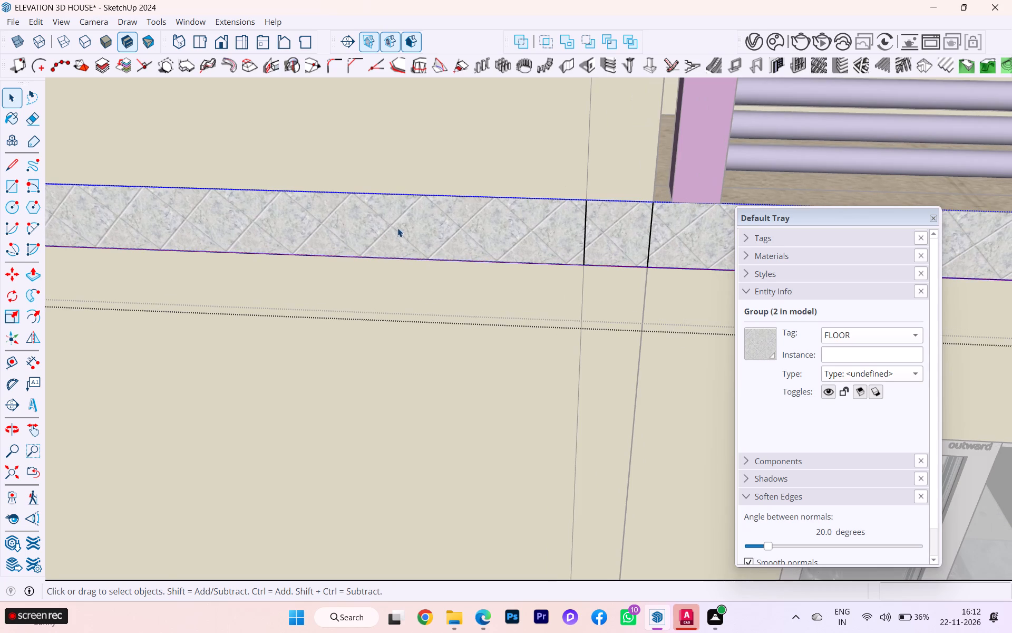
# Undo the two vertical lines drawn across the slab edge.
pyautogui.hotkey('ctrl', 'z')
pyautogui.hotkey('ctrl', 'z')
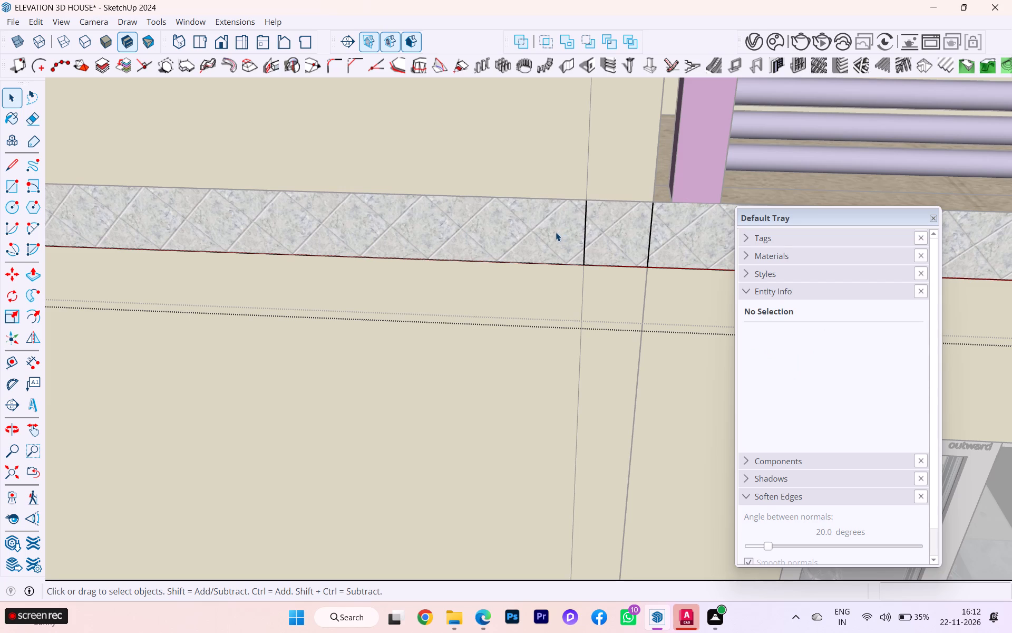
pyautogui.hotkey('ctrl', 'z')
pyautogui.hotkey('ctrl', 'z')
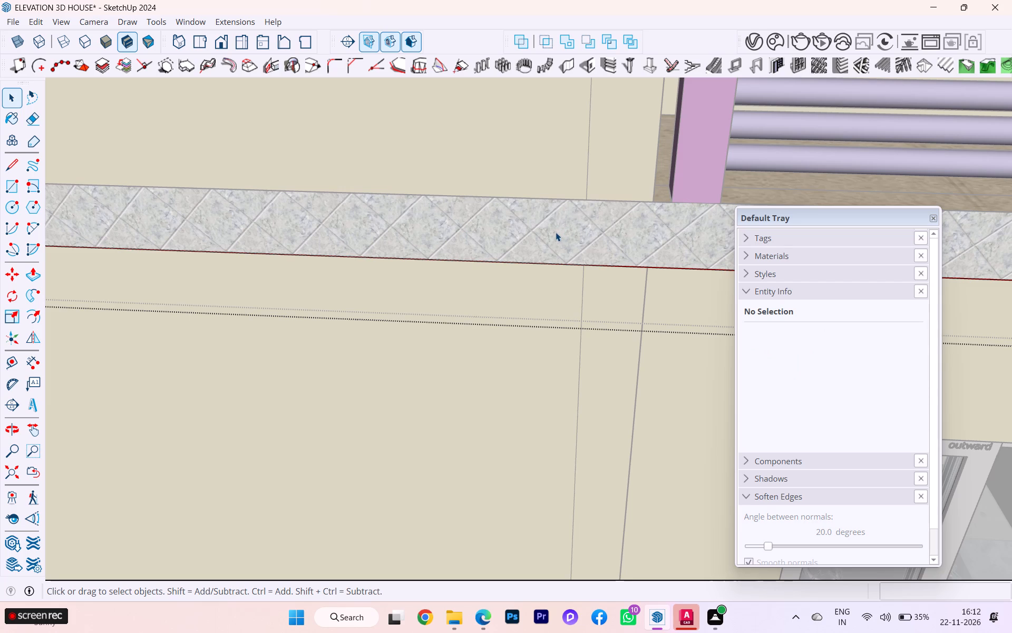
# Open the nested first-floor slab group and draw 6" vertical lines across its front edge at the end-bay wall's thin edge line and balcony-side corner.
pyautogui.doubleClick(556, 232)
pyautogui.click(556, 232)
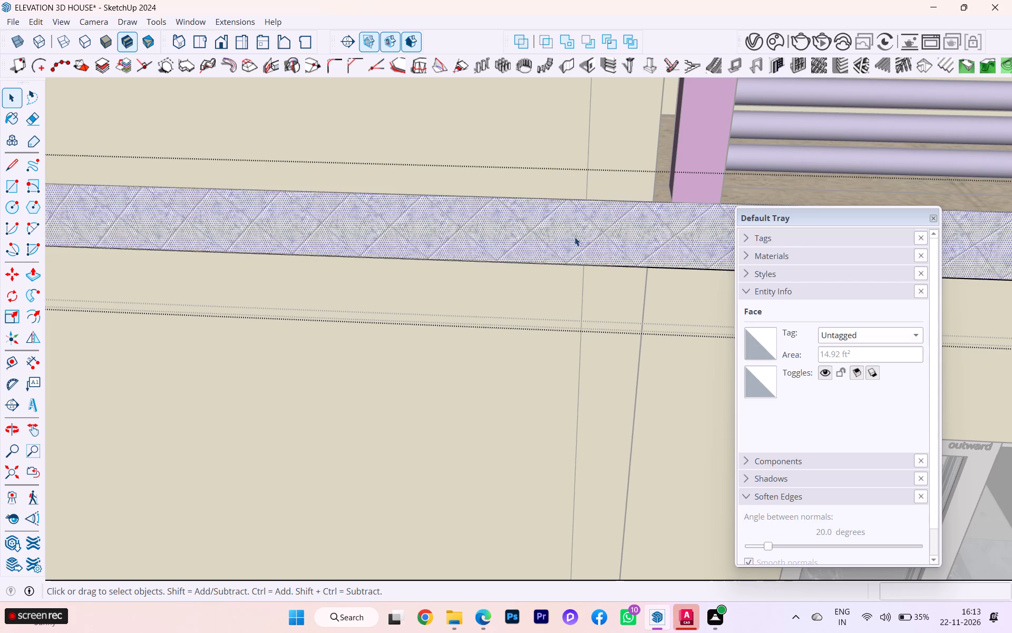
pyautogui.press('l')
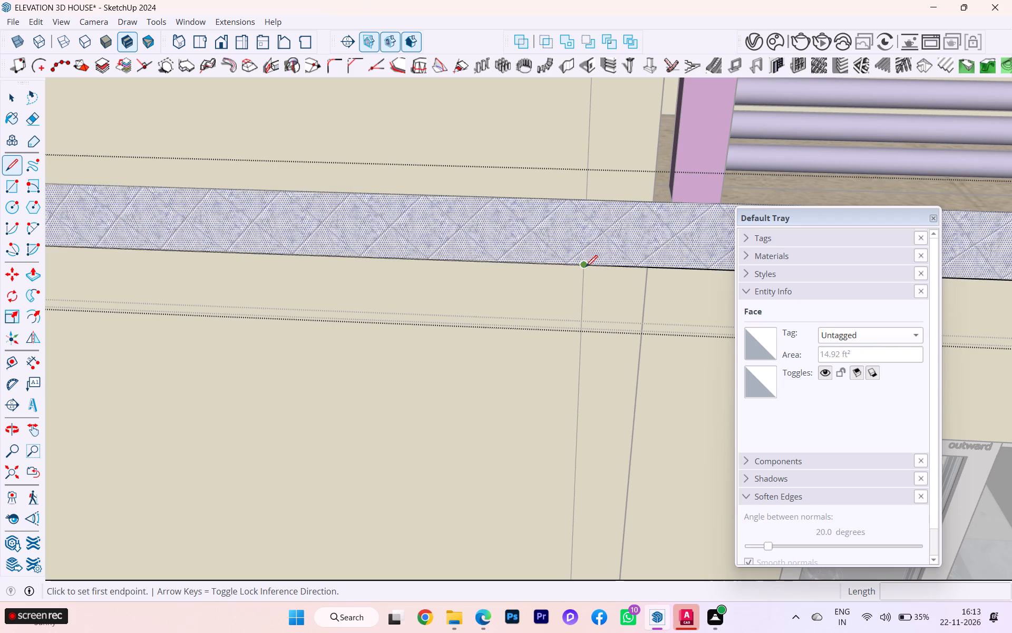
pyautogui.click(586, 267)
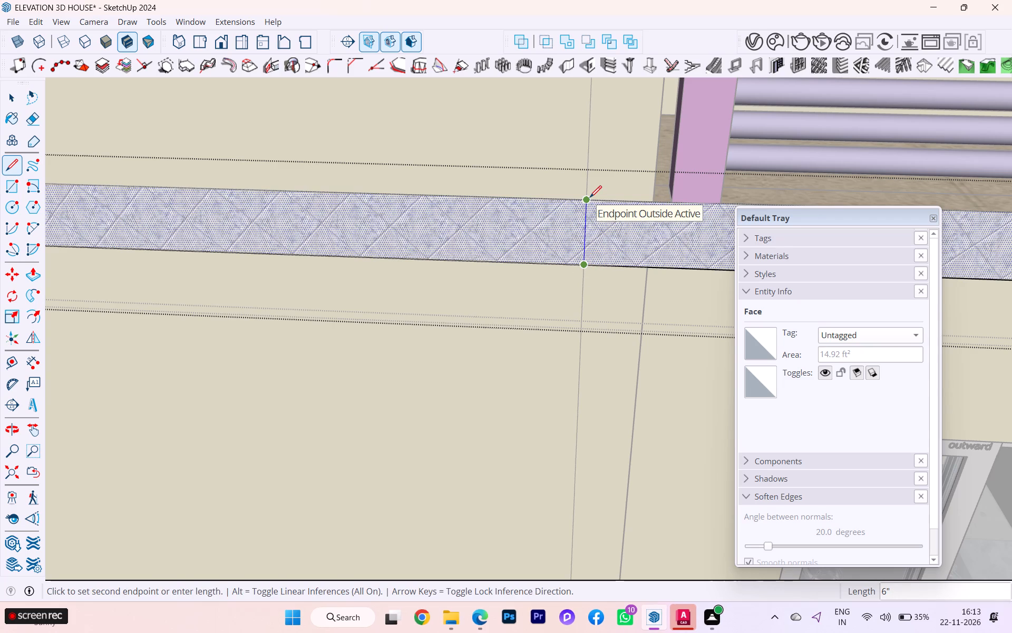
pyautogui.press('Up')
pyautogui.click(589, 198)
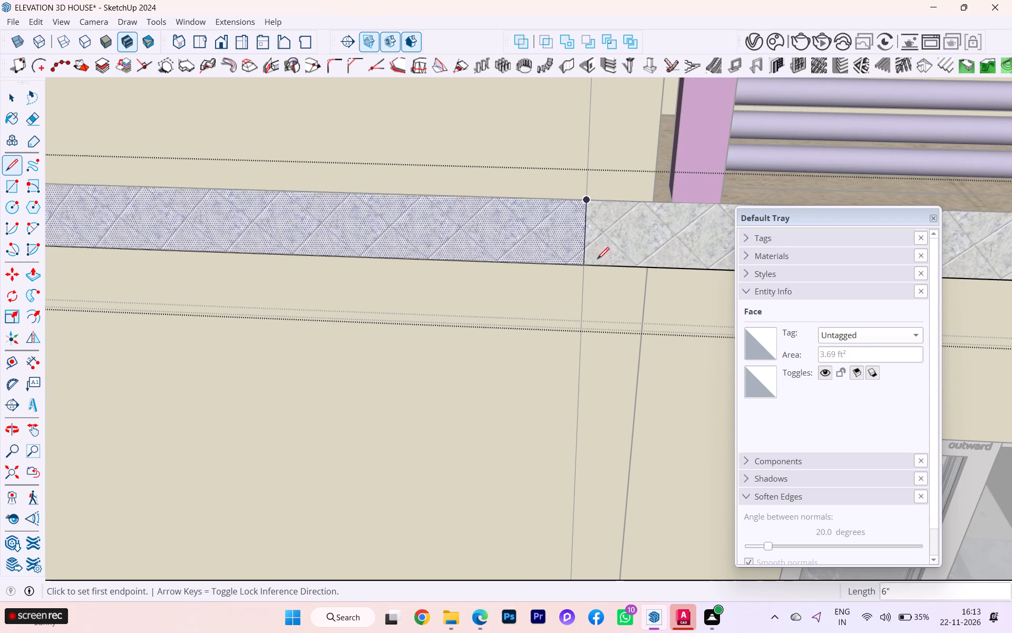
pyautogui.click(645, 268)
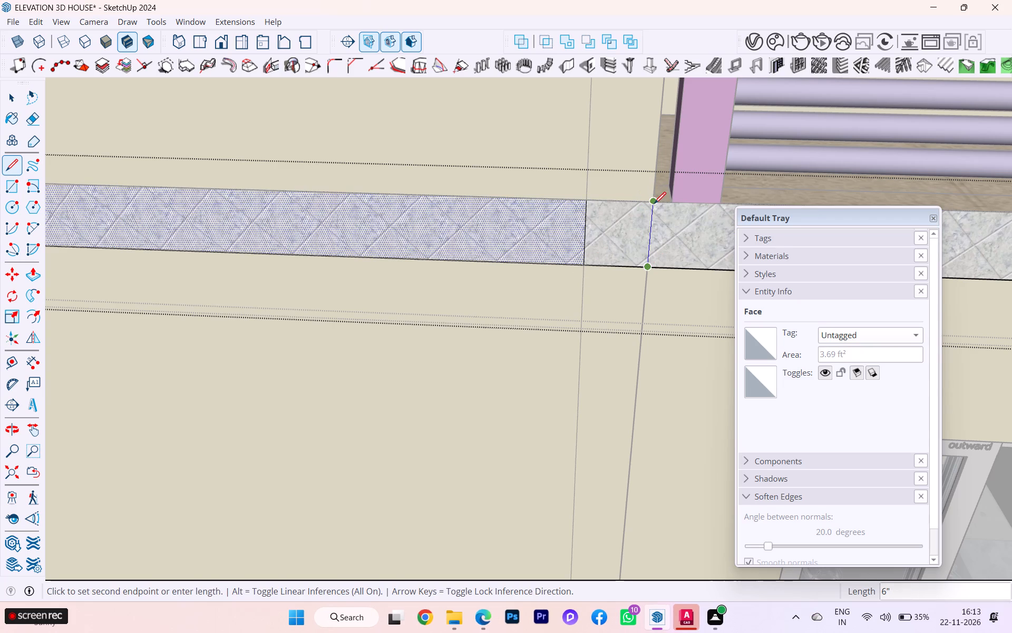
pyautogui.press('Up')
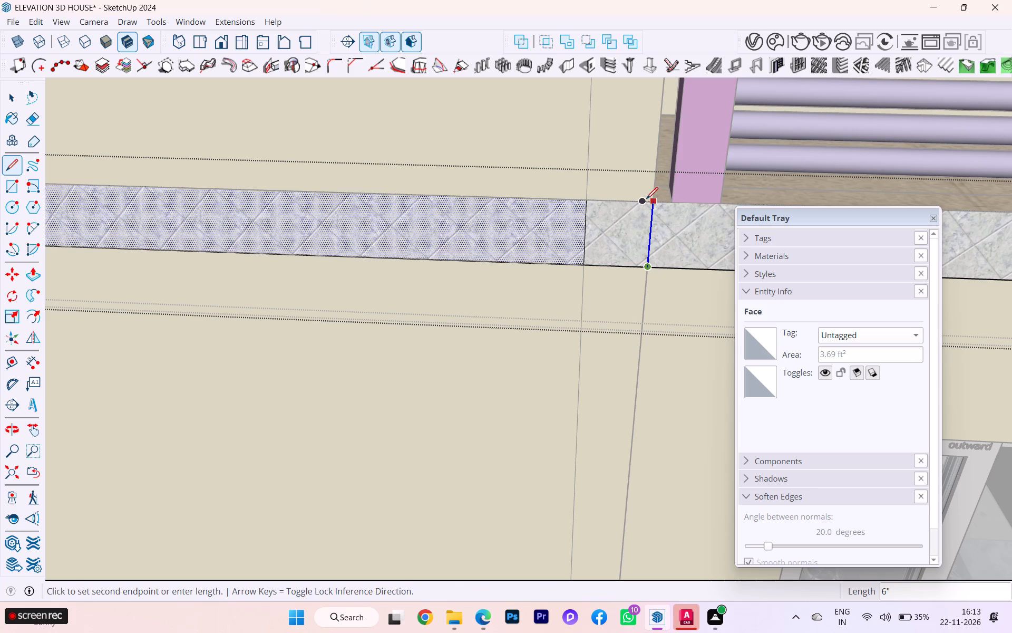
pyautogui.click(651, 198)
pyautogui.hscroll(-1, 604, 185)
pyautogui.scroll(-3, 549, 202)
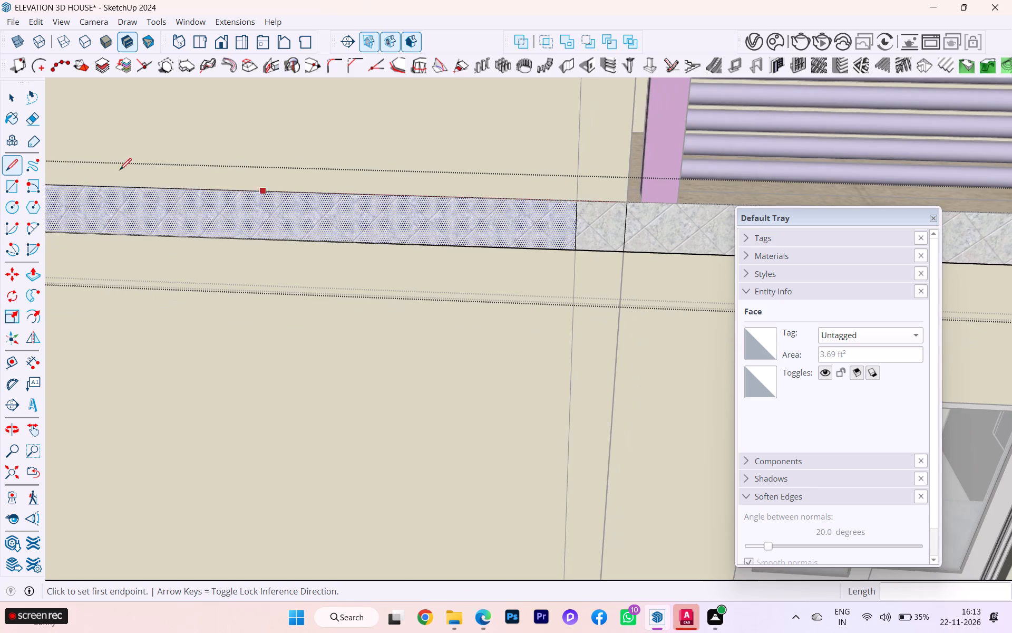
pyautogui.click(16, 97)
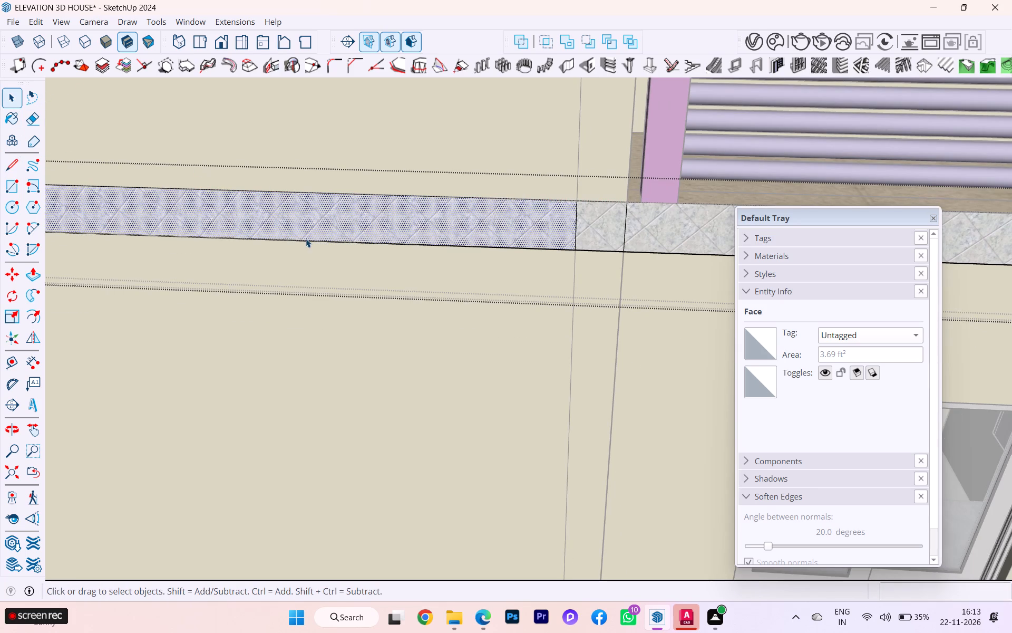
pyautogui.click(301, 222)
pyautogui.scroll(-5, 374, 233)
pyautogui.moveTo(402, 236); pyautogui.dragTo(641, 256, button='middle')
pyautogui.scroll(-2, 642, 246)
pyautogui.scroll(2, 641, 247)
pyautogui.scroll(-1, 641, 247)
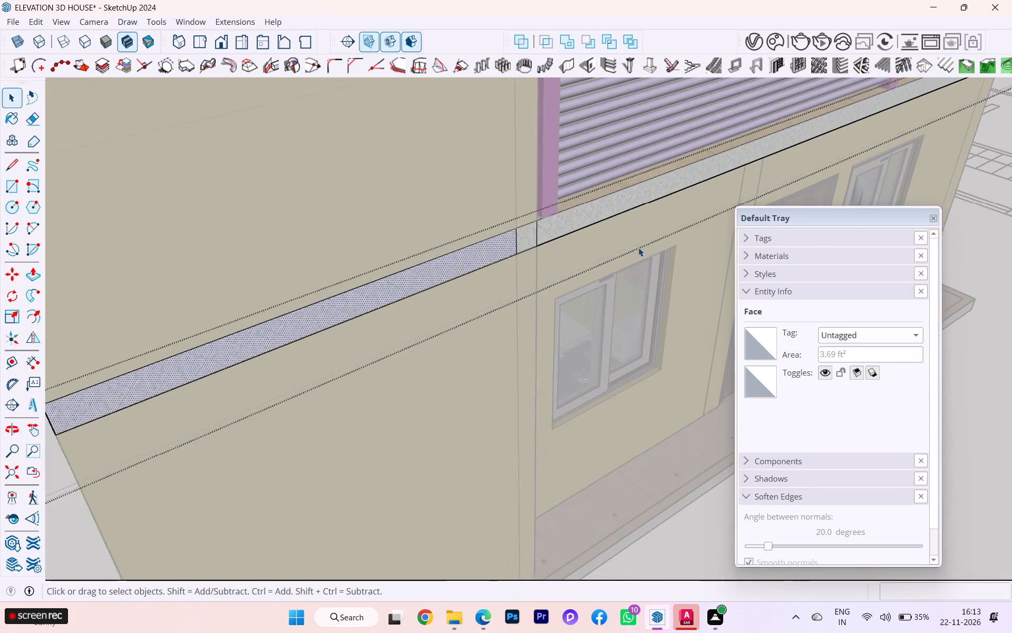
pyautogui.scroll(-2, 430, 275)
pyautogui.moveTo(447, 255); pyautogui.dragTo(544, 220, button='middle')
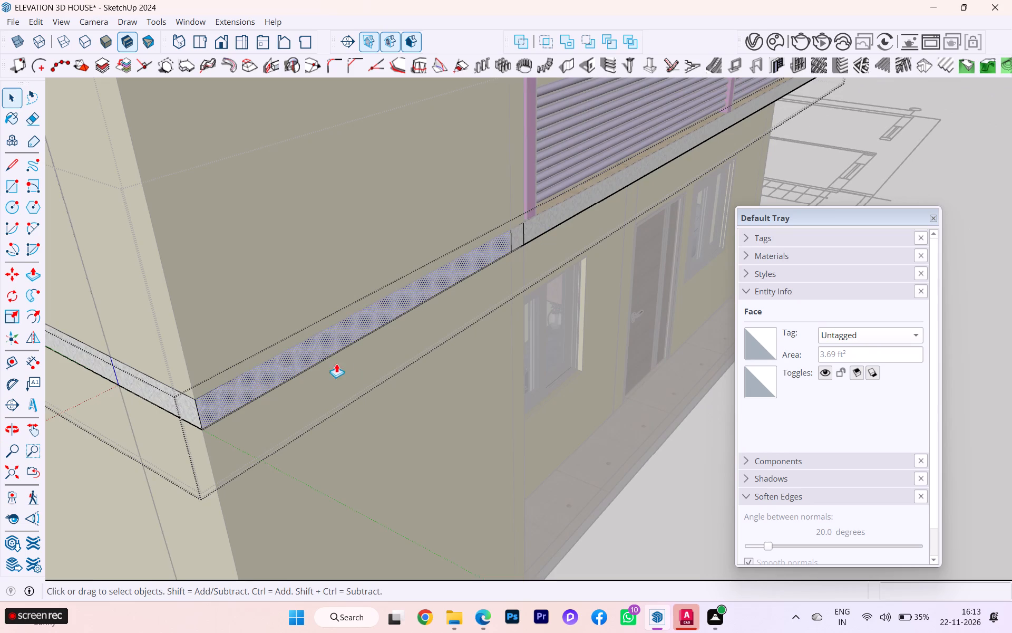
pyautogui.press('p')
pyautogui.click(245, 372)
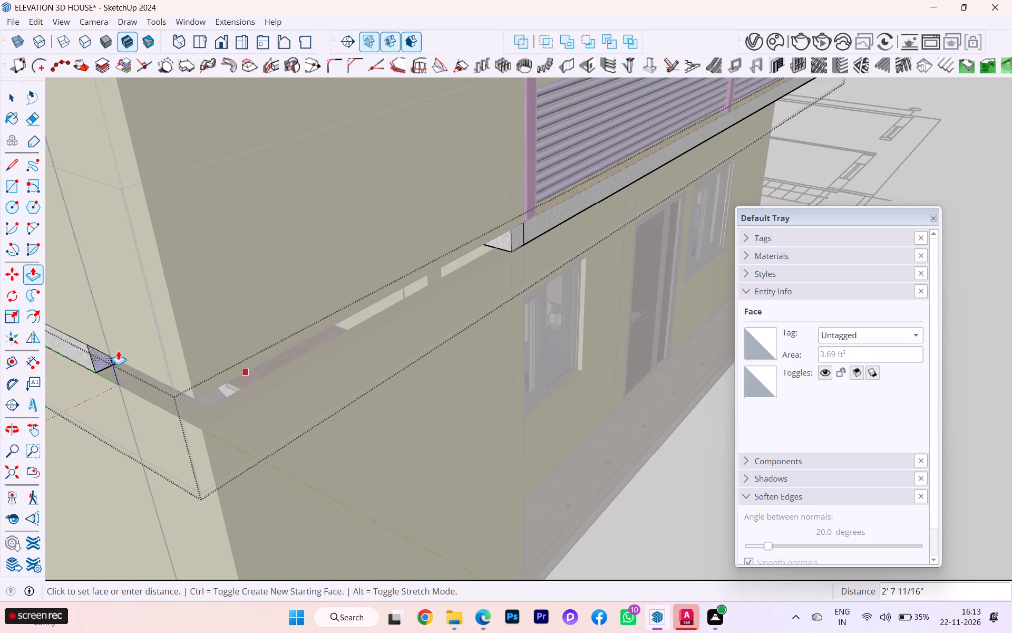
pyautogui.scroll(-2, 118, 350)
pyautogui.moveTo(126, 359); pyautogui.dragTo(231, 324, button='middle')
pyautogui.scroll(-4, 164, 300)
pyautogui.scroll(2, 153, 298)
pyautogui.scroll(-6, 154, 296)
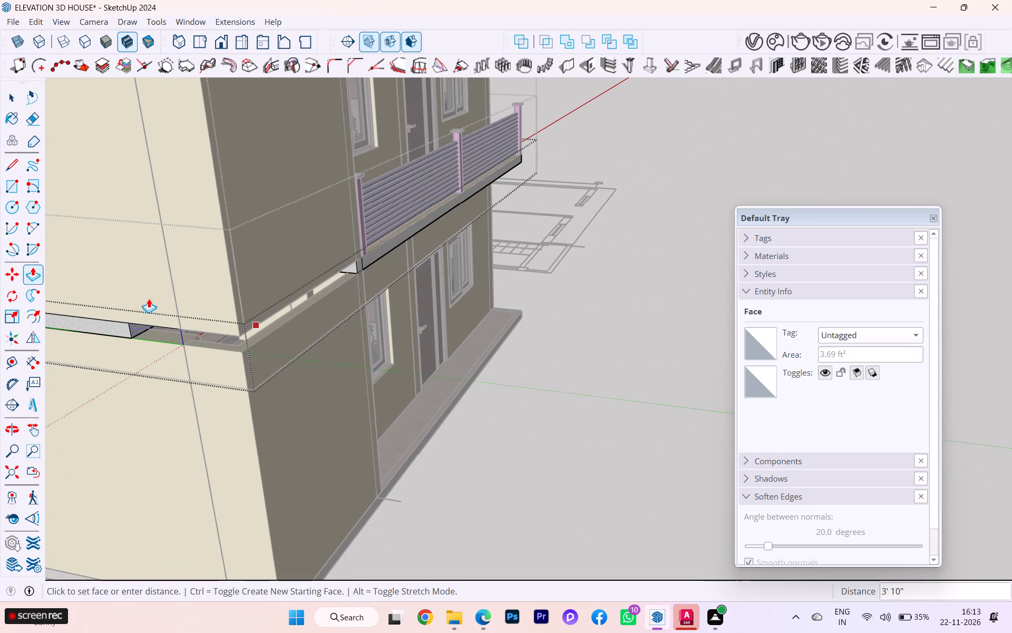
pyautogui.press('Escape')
# Push the slab's front edge strip below the end-bay wall inward 10' 4" to the staircase's inner end, and close the slab group.
pyautogui.scroll(3, 242, 342)
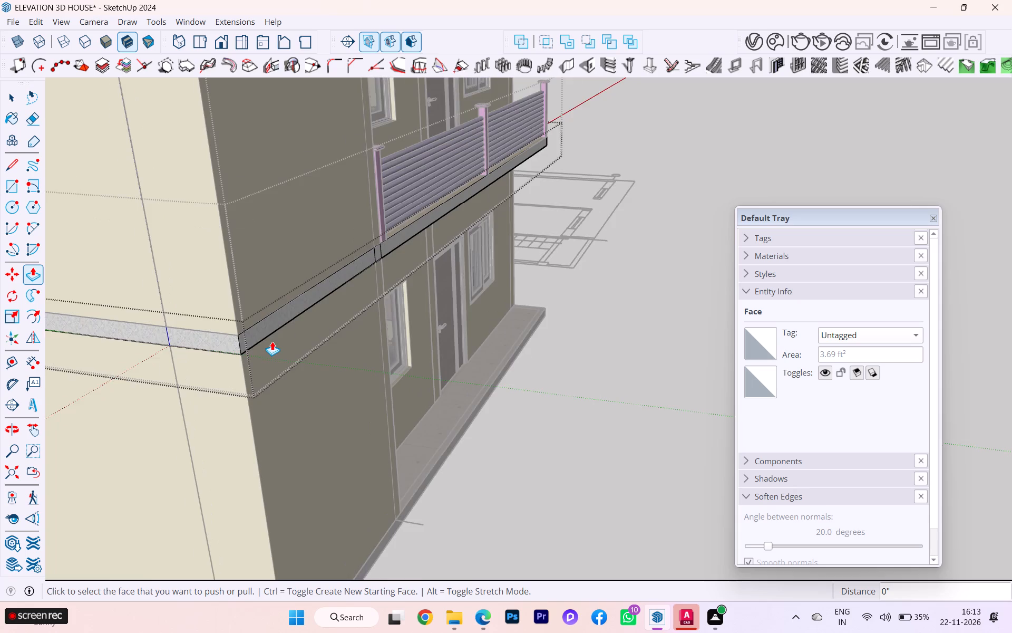
pyautogui.scroll(7, 272, 341)
pyautogui.moveTo(206, 324); pyautogui.dragTo(0, 324, button='middle')
pyautogui.scroll(-4, 260, 299)
pyautogui.scroll(10, 206, 254)
pyautogui.scroll(-1, 238, 268)
pyautogui.moveTo(239, 268); pyautogui.dragTo(133, 287, button='middle')
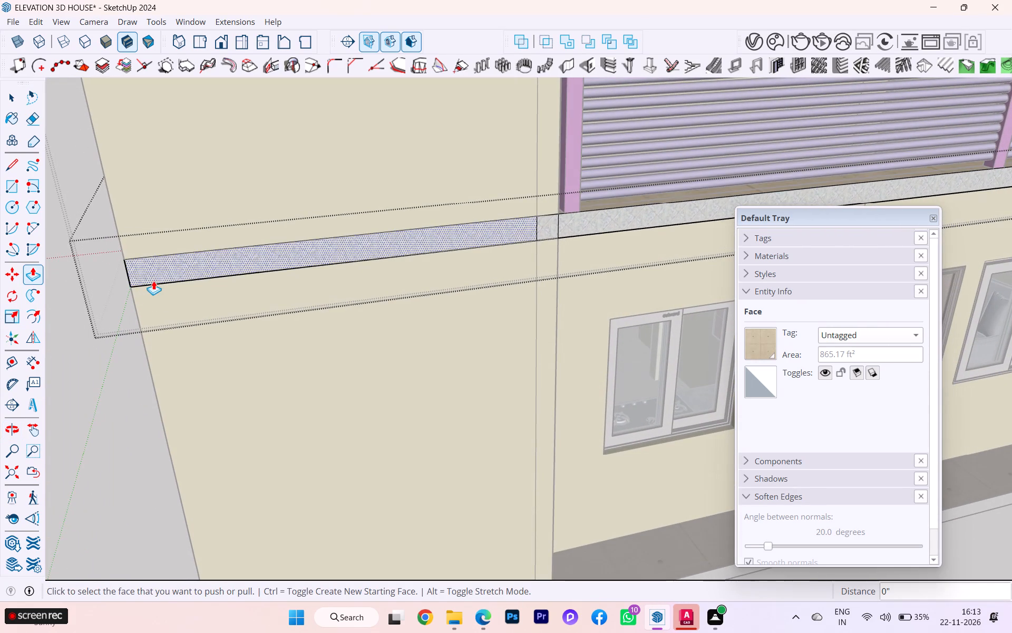
pyautogui.click(153, 275)
pyautogui.moveTo(162, 267); pyautogui.dragTo(418, 224, button='middle')
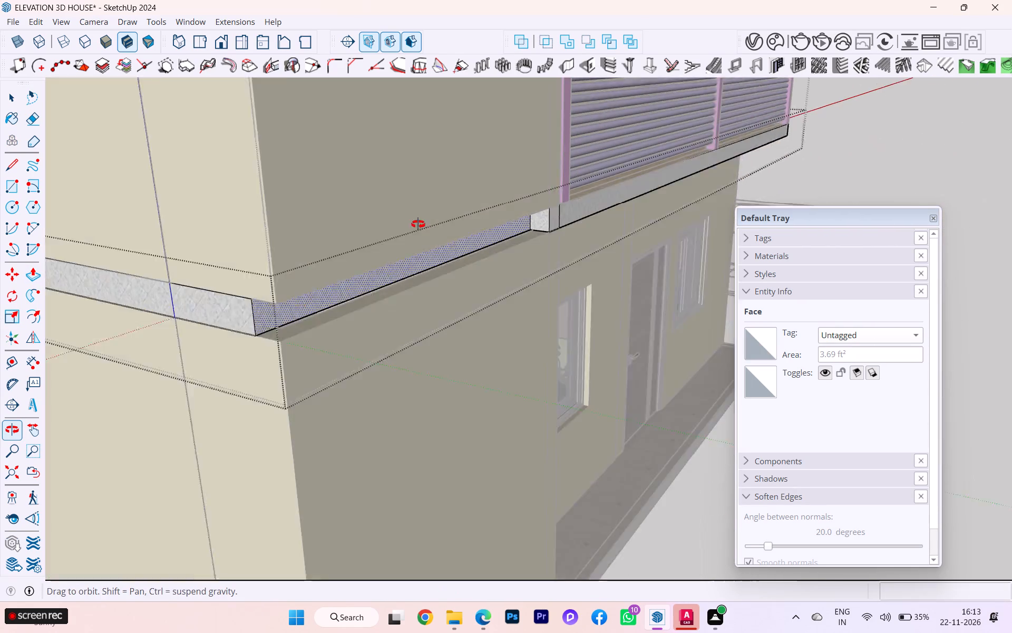
pyautogui.moveTo(418, 224); pyautogui.dragTo(428, 220, button='middle')
pyautogui.scroll(3, 201, 279)
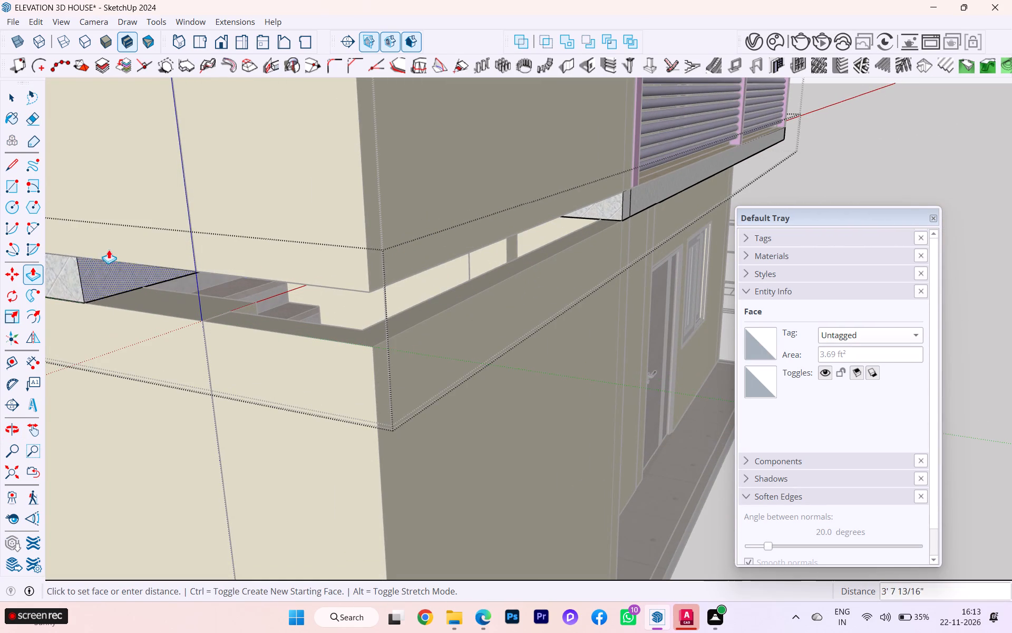
pyautogui.scroll(-3, 197, 280)
pyautogui.scroll(-1, 255, 290)
pyautogui.scroll(3, 255, 290)
pyautogui.scroll(-4, 255, 290)
pyautogui.scroll(-5, 148, 267)
pyautogui.scroll(1, 151, 270)
pyautogui.scroll(-5, 151, 270)
pyautogui.scroll(1, 153, 274)
pyautogui.scroll(-4, 153, 274)
pyautogui.scroll(4, 103, 274)
pyautogui.scroll(-4, 79, 267)
pyautogui.scroll(1, 85, 267)
pyautogui.scroll(-1, 85, 267)
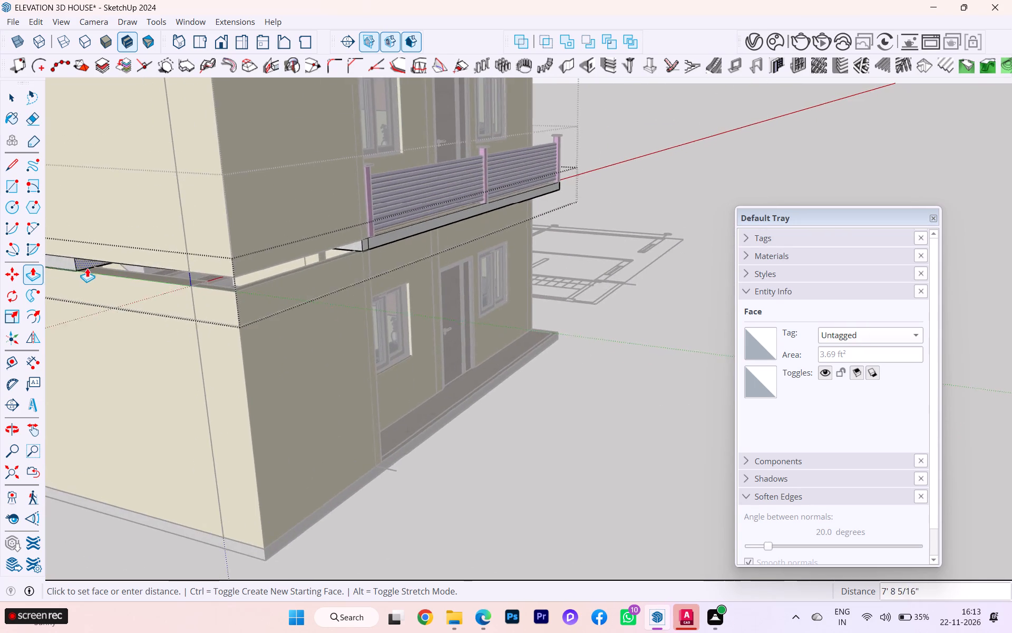
pyautogui.moveTo(90, 268); pyautogui.dragTo(247, 387, button='middle')
pyautogui.scroll(-2, 197, 312)
pyautogui.scroll(1, 190, 308)
pyautogui.scroll(-3, 190, 308)
pyautogui.scroll(1, 189, 307)
pyautogui.scroll(-6, 189, 306)
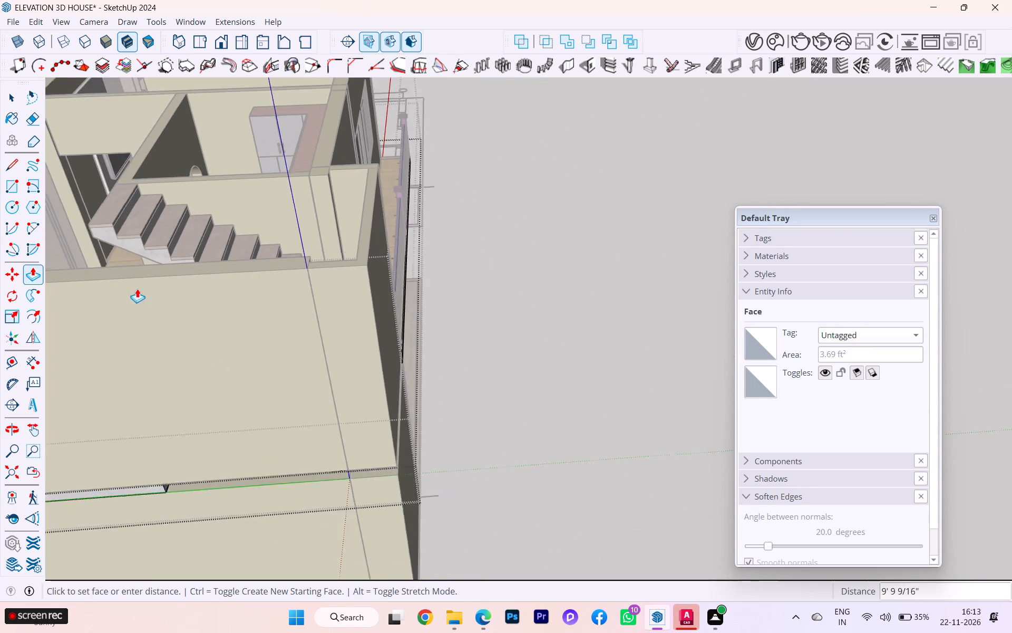
pyautogui.scroll(-5, 137, 289)
pyautogui.scroll(2, 119, 349)
pyautogui.scroll(-1, 101, 378)
pyautogui.moveTo(100, 381); pyautogui.dragTo(101, 535, button='middle')
pyautogui.scroll(-1, 109, 482)
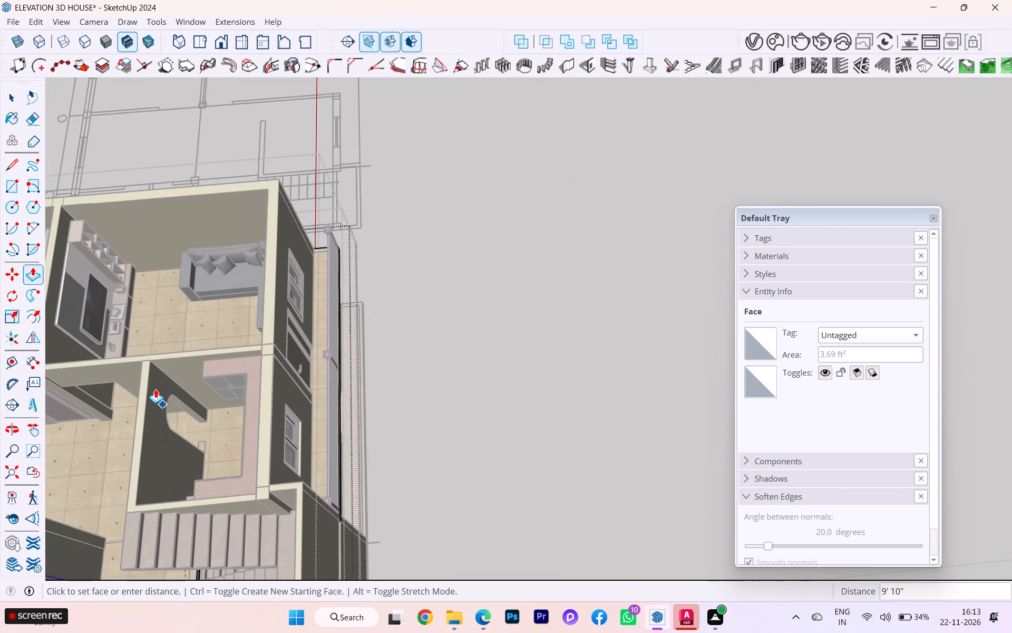
pyautogui.scroll(-1, 155, 388)
pyautogui.scroll(3, 155, 385)
pyautogui.scroll(-1, 155, 384)
pyautogui.scroll(1, 155, 382)
pyautogui.scroll(-3, 156, 377)
pyautogui.scroll(2, 187, 348)
pyautogui.scroll(-4, 187, 348)
pyautogui.scroll(13, 143, 471)
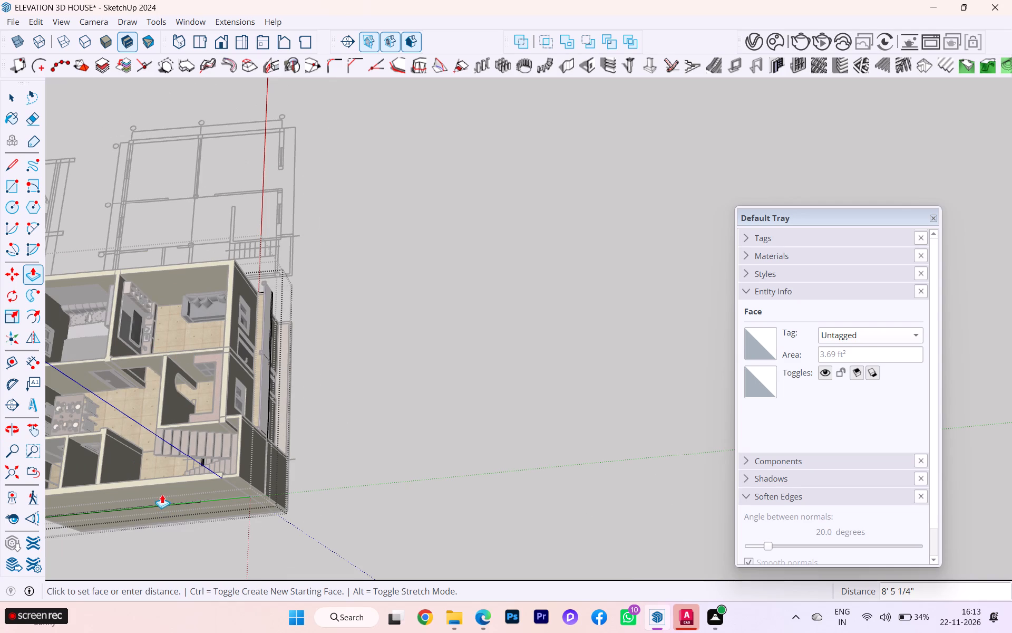
pyautogui.scroll(14, 162, 494)
pyautogui.scroll(-3, 222, 490)
pyautogui.scroll(9, 222, 490)
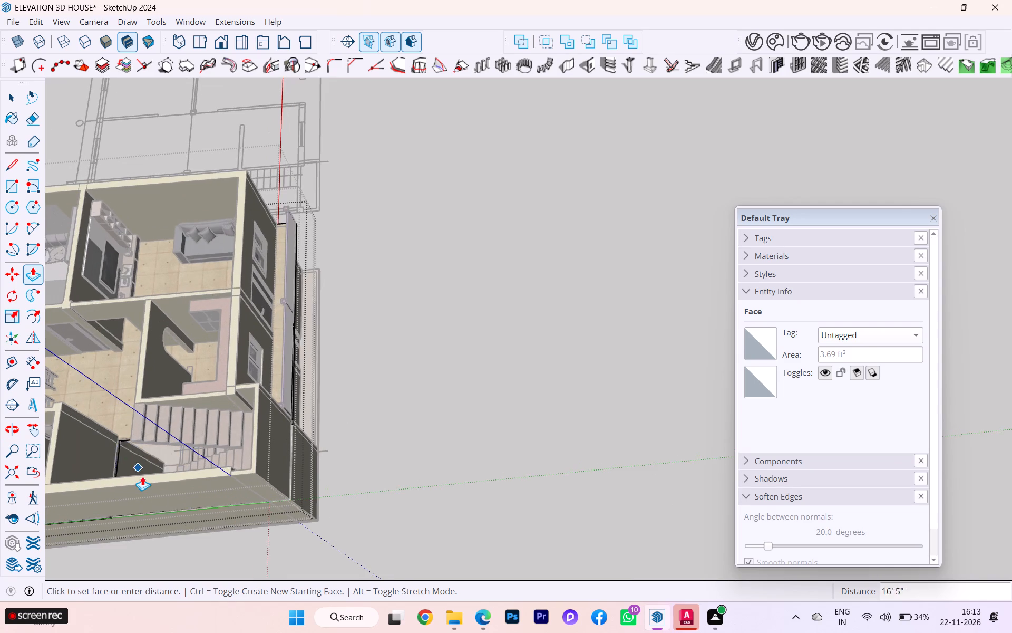
pyautogui.scroll(4, 142, 476)
pyautogui.scroll(-1, 142, 477)
pyautogui.scroll(1, 143, 477)
pyautogui.scroll(-2, 143, 477)
pyautogui.scroll(2, 143, 477)
pyautogui.scroll(-3, 144, 478)
pyautogui.scroll(7, 144, 478)
pyautogui.moveTo(129, 473); pyautogui.dragTo(277, 465, button='middle')
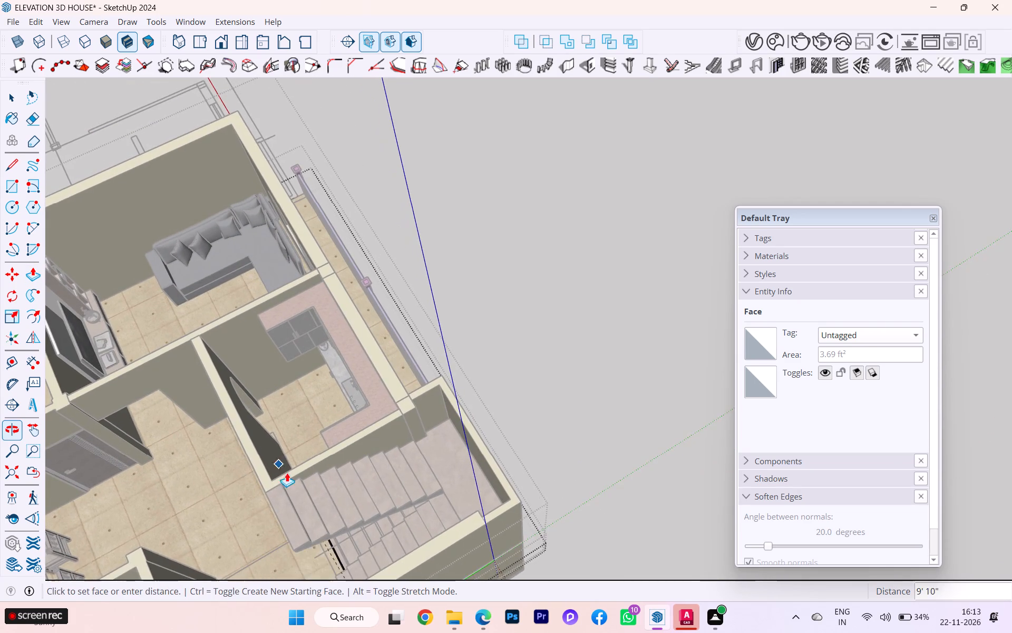
pyautogui.scroll(3, 273, 482)
pyautogui.moveTo(289, 485); pyautogui.dragTo(370, 404, button='middle')
pyautogui.scroll(3, 385, 541)
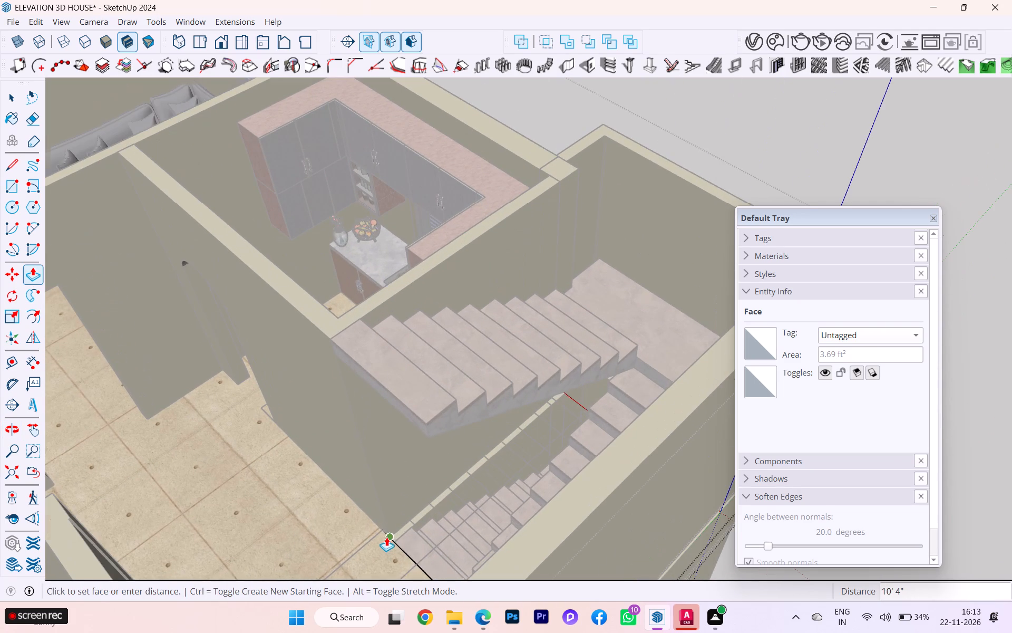
pyautogui.click(384, 533)
pyautogui.scroll(-9, 322, 398)
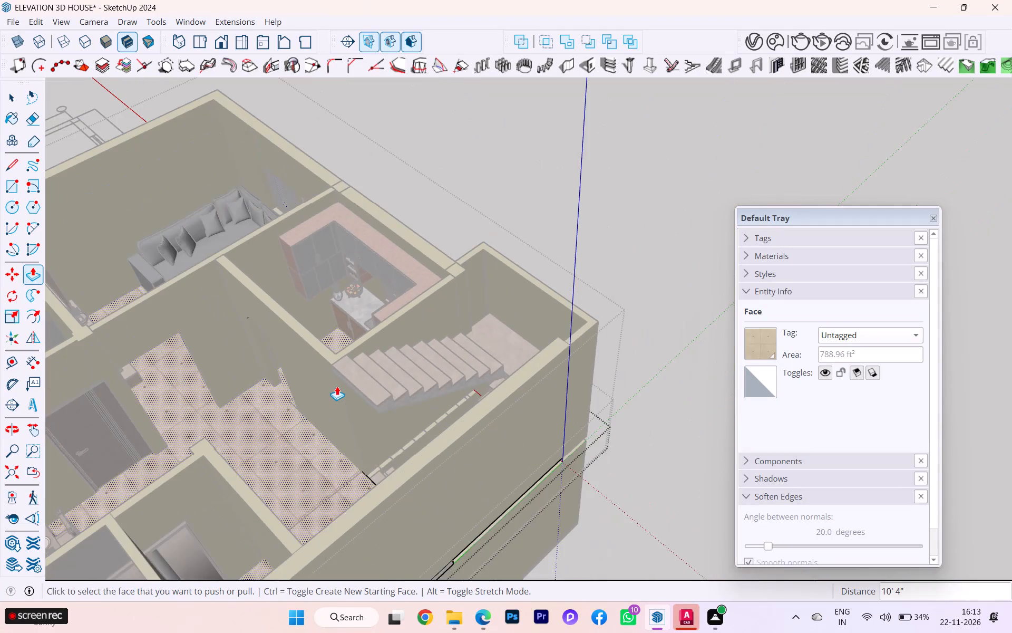
pyautogui.scroll(-5, 336, 382)
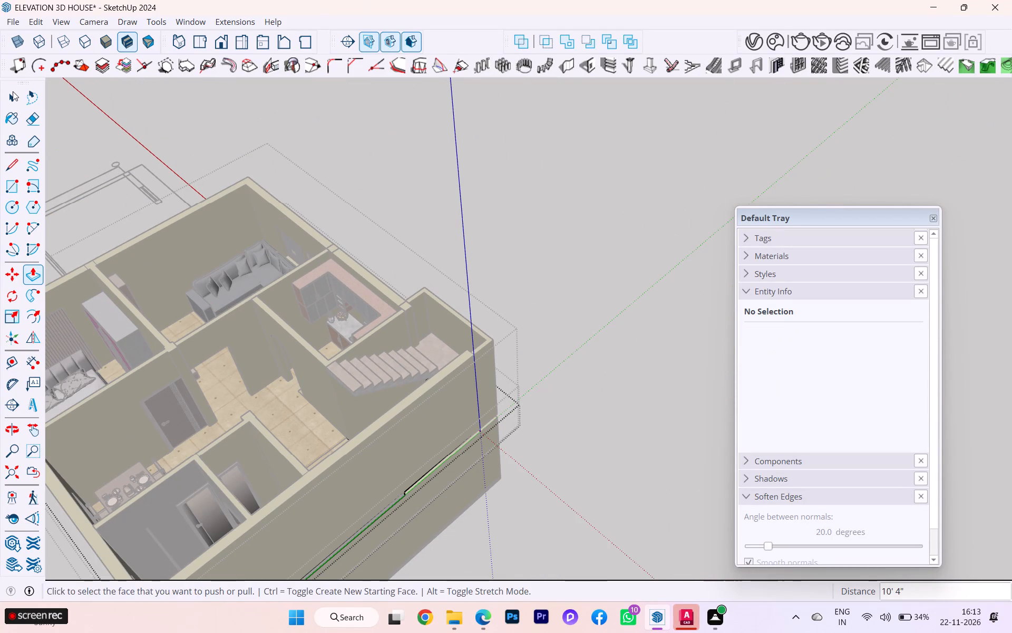
pyautogui.click(15, 95)
pyautogui.click(450, 226)
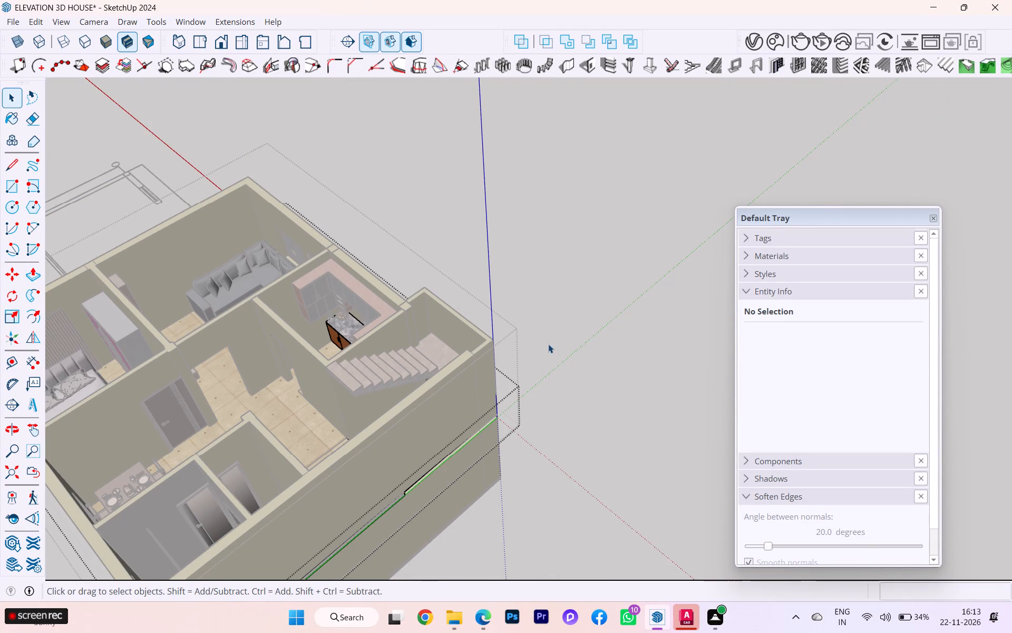
# Delete the 10" centre-line segment from the stray stair plan linework in the open strip beside the lower flight.
pyautogui.scroll(2, 502, 408)
pyautogui.moveTo(426, 396); pyautogui.dragTo(604, 431, button='middle')
pyautogui.scroll(-1, 434, 399)
pyautogui.scroll(-1, 484, 358)
pyautogui.scroll(2, 484, 358)
pyautogui.scroll(-4, 484, 358)
pyautogui.scroll(4, 637, 532)
pyautogui.click(695, 289)
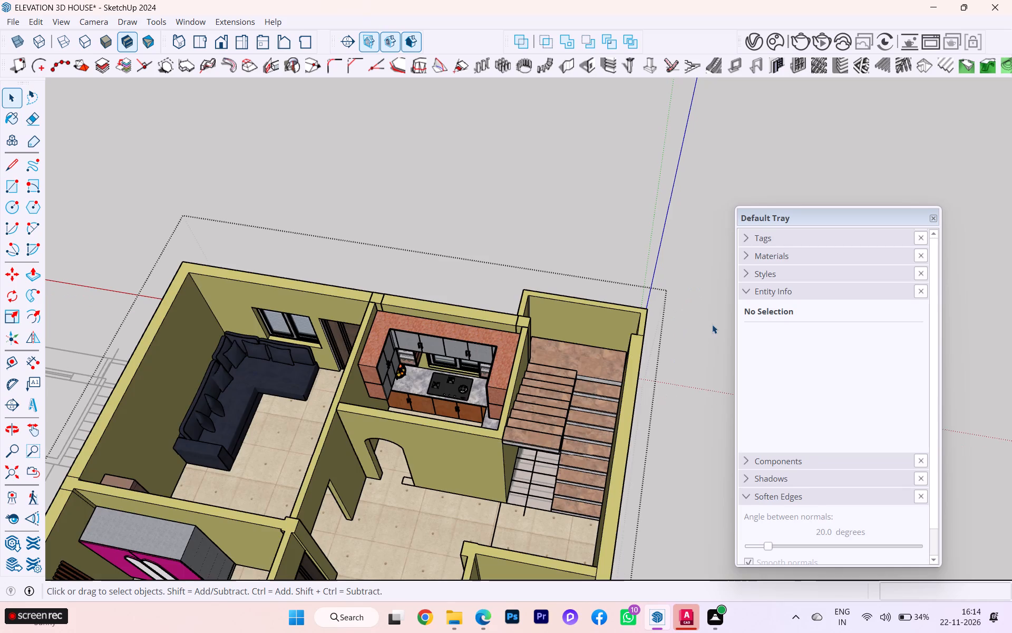
pyautogui.scroll(4, 629, 501)
pyautogui.scroll(-1, 629, 501)
pyautogui.scroll(3, 629, 501)
pyautogui.scroll(-3, 564, 506)
pyautogui.scroll(2, 563, 506)
pyautogui.moveTo(536, 460); pyautogui.dragTo(419, 395, button='middle')
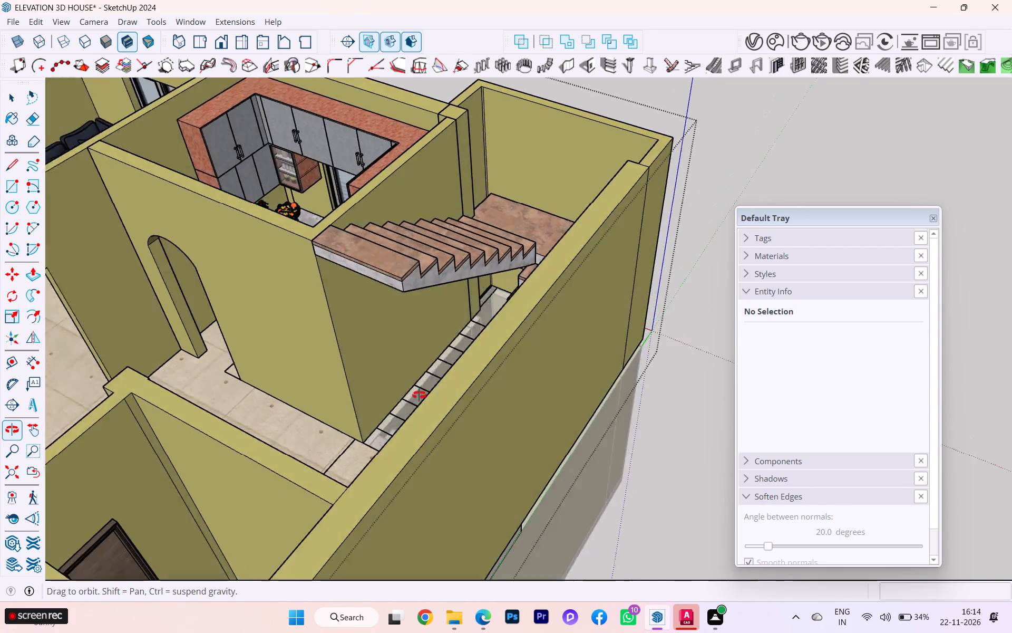
pyautogui.moveTo(419, 395); pyautogui.dragTo(601, 441, button='middle')
pyautogui.scroll(1, 600, 441)
pyautogui.scroll(-1, 600, 441)
pyautogui.scroll(4, 600, 441)
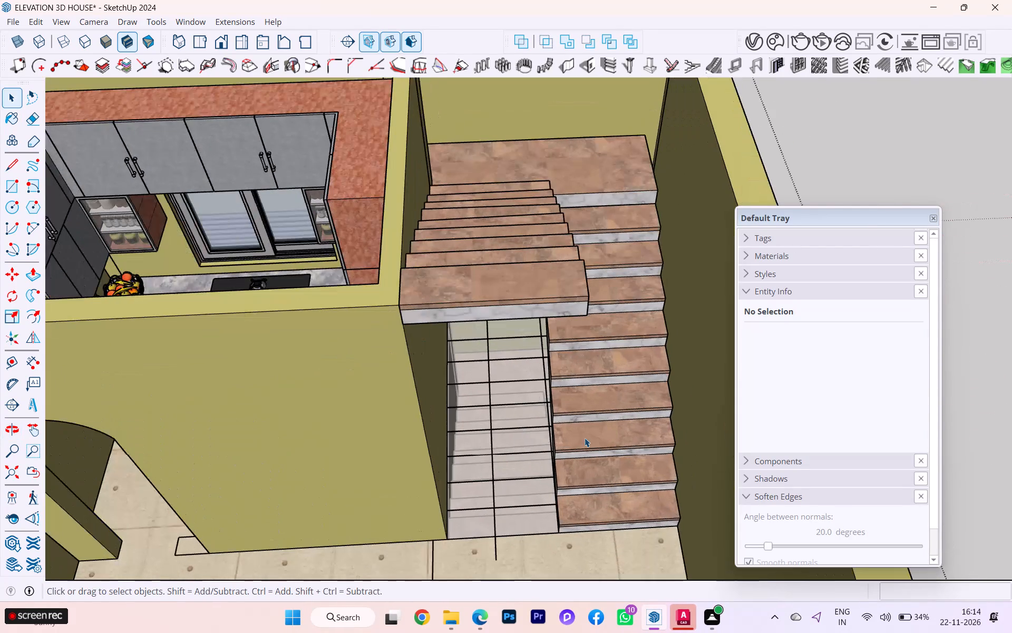
pyautogui.click(492, 449)
pyautogui.click(492, 449)
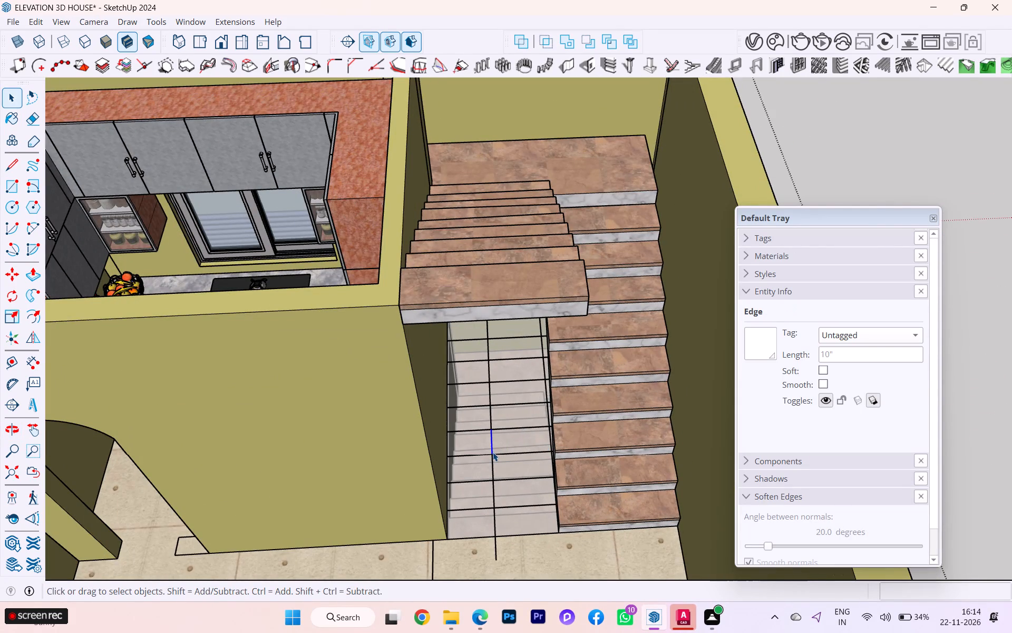
pyautogui.press('Delete')
pyautogui.press('Delete')
# Delete the short cross line adjoining the gap in the centre line of the stray stair plan linework.
pyautogui.moveTo(493, 429); pyautogui.dragTo(492, 418)
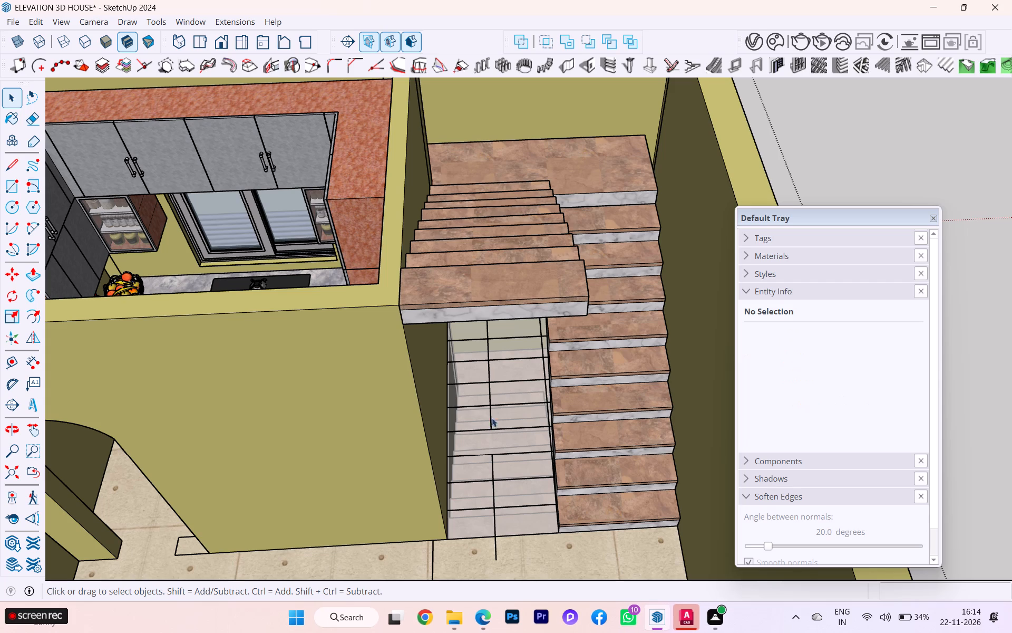
pyautogui.moveTo(492, 418); pyautogui.dragTo(492, 388)
pyautogui.press('Delete')
pyautogui.press('Delete')
pyautogui.press('Delete')
pyautogui.press('Delete')
pyautogui.press('Delete')
pyautogui.press('Delete')
pyautogui.press('Delete')
pyautogui.press('Delete')
pyautogui.press('Delete')
pyautogui.press('Delete')
pyautogui.press('Delete')
pyautogui.press('Delete')
pyautogui.press('Delete')
pyautogui.press('Delete')
pyautogui.press('Delete')
pyautogui.press('Delete')
pyautogui.press('Delete')
pyautogui.press('Delete')
pyautogui.moveTo(509, 459); pyautogui.dragTo(483, 379)
pyautogui.press('Delete')
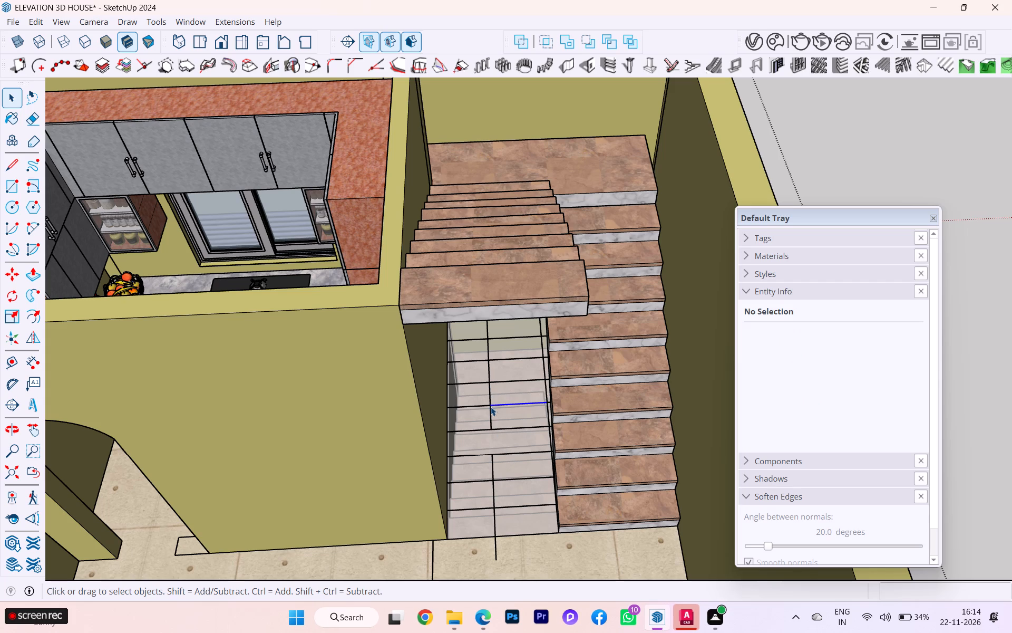
pyautogui.click(486, 404)
pyautogui.click(482, 406)
pyautogui.press('Delete')
# Delete the remaining stray tread lines and centre line from the open strip, including the stub over the floor tiles at the stair's foot.
pyautogui.scroll(-3, 510, 440)
pyautogui.scroll(1, 509, 440)
pyautogui.scroll(-6, 509, 440)
pyautogui.scroll(1, 507, 440)
pyautogui.scroll(-3, 499, 437)
pyautogui.scroll(1, 477, 385)
pyautogui.scroll(-4, 477, 385)
pyautogui.press('Delete')
pyautogui.press('Delete')
pyautogui.moveTo(496, 453); pyautogui.dragTo(493, 434)
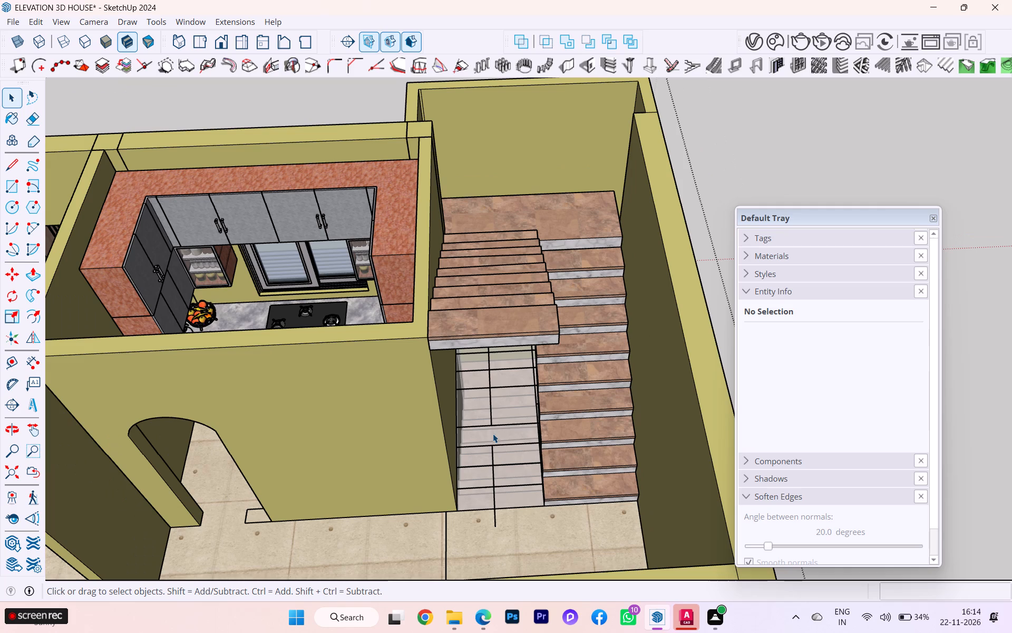
pyautogui.moveTo(493, 434); pyautogui.dragTo(480, 384)
pyautogui.press('Delete')
pyautogui.press('Delete')
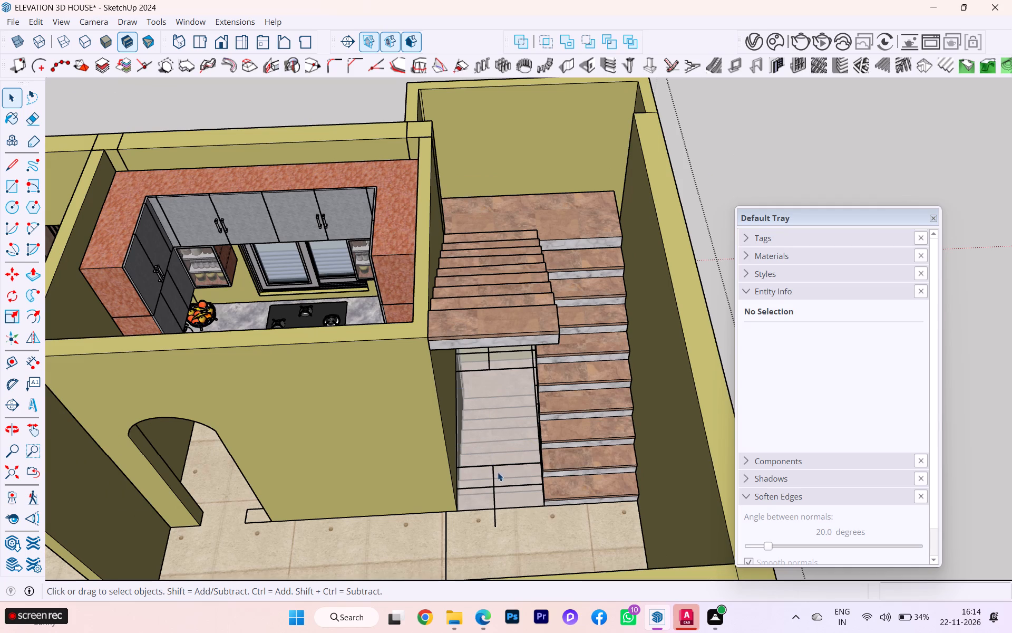
pyautogui.moveTo(505, 489); pyautogui.dragTo(484, 452)
pyautogui.press('Delete')
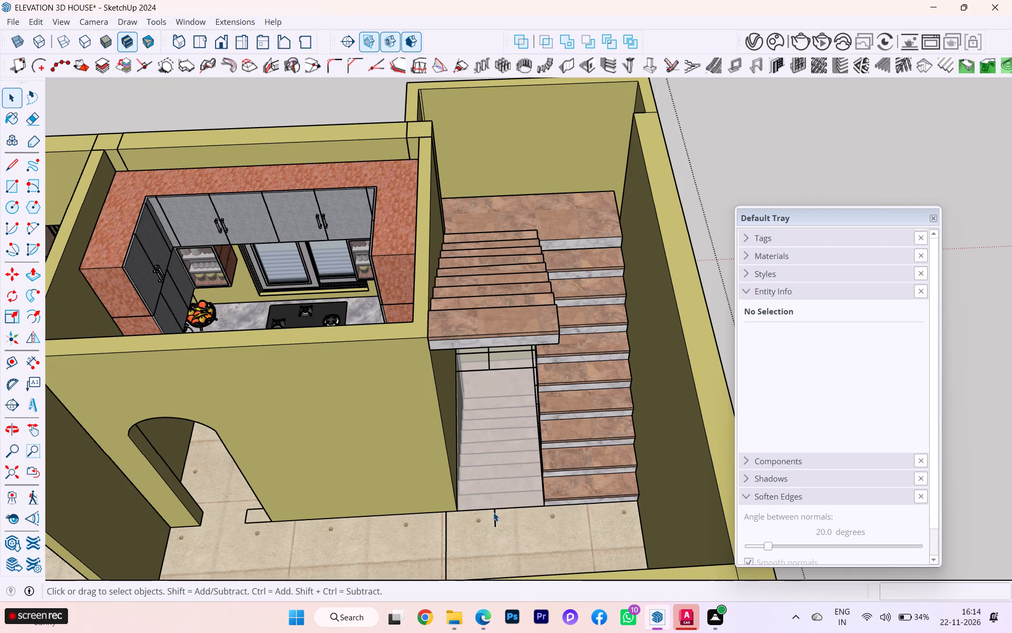
pyautogui.click(493, 513)
pyautogui.press('Delete')
# Delete the curved direction line and the stray tread lines beneath the upper flight.
pyautogui.scroll(-1, 497, 384)
pyautogui.moveTo(497, 380); pyautogui.dragTo(501, 338, button='middle')
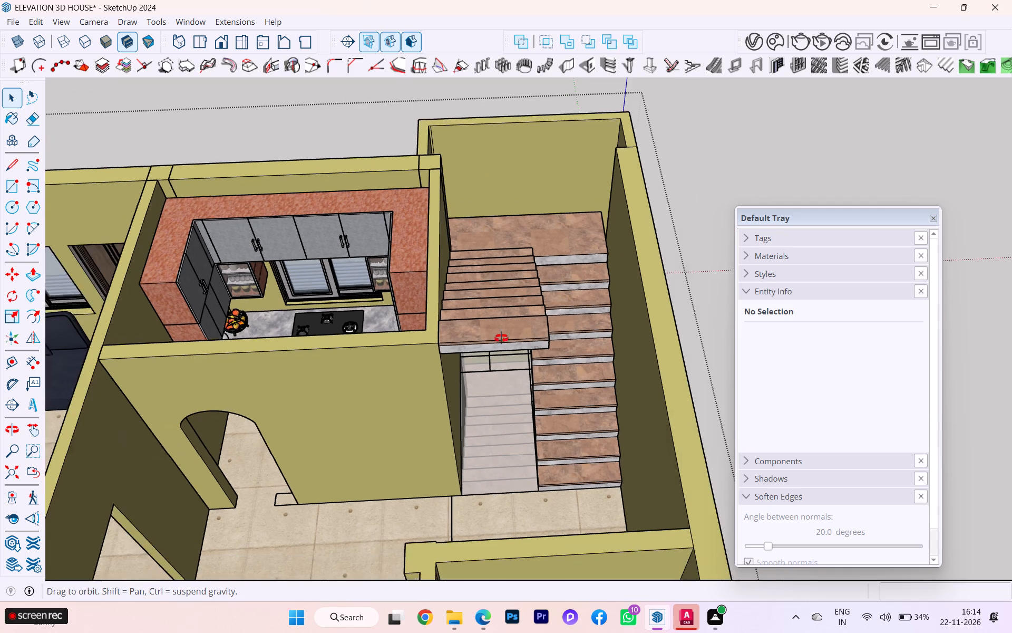
pyautogui.moveTo(501, 338); pyautogui.dragTo(505, 318, button='middle')
pyautogui.scroll(4, 522, 344)
pyautogui.moveTo(524, 391); pyautogui.dragTo(472, 303)
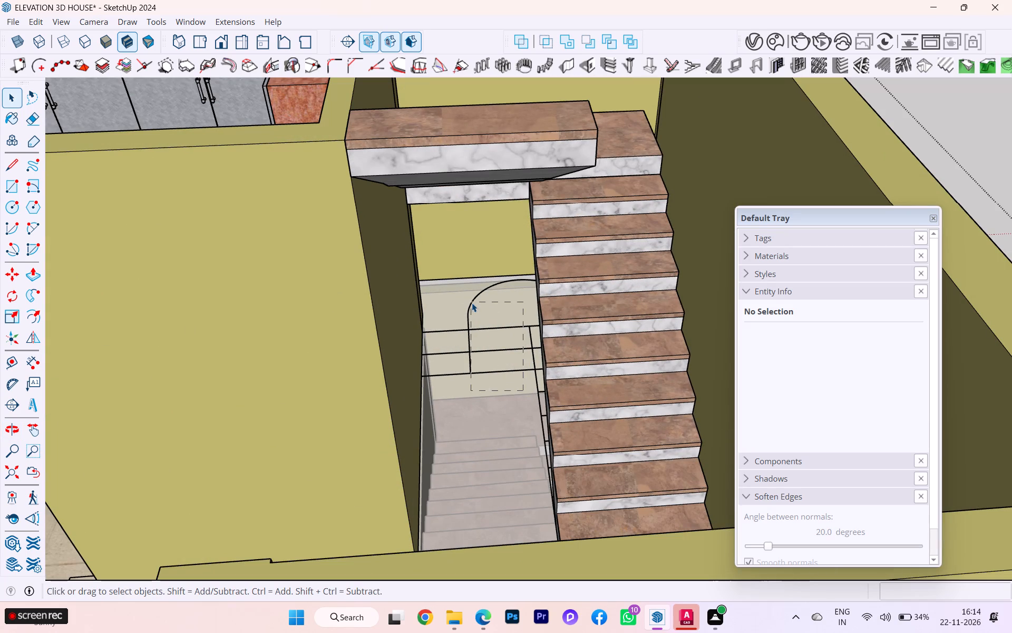
pyautogui.moveTo(472, 303); pyautogui.dragTo(471, 303)
pyautogui.press('Delete')
pyautogui.press('Delete')
pyautogui.moveTo(490, 392); pyautogui.dragTo(458, 314)
pyautogui.press('Delete')
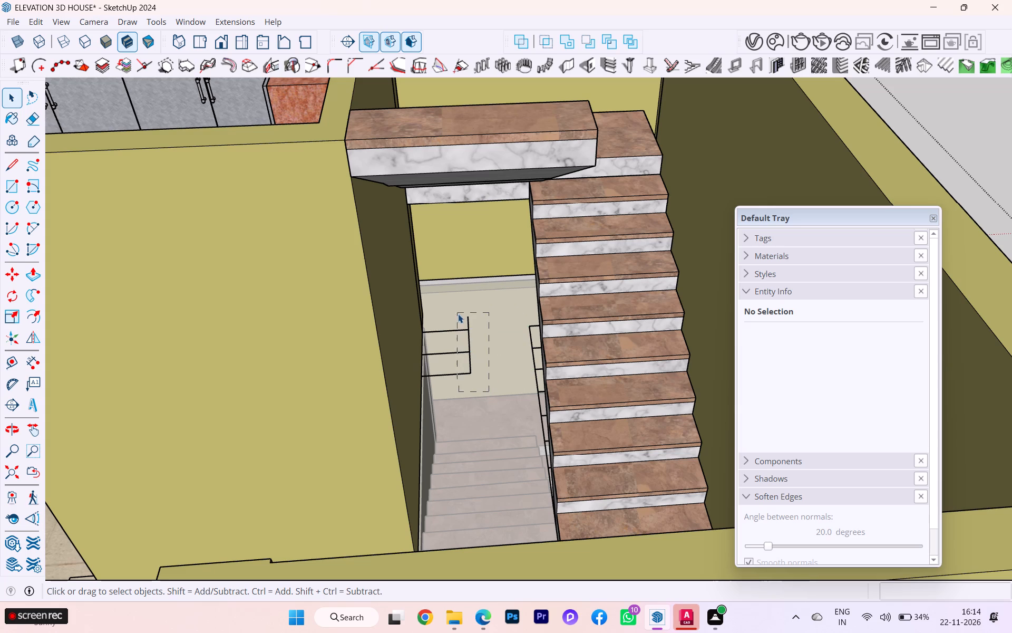
pyautogui.moveTo(458, 314); pyautogui.dragTo(455, 313)
pyautogui.press('Delete')
# Delete the stray plan lines sticking out beside the upper half of the lower flight.
pyautogui.scroll(-1, 465, 379)
pyautogui.moveTo(465, 379); pyautogui.dragTo(515, 394, button='middle')
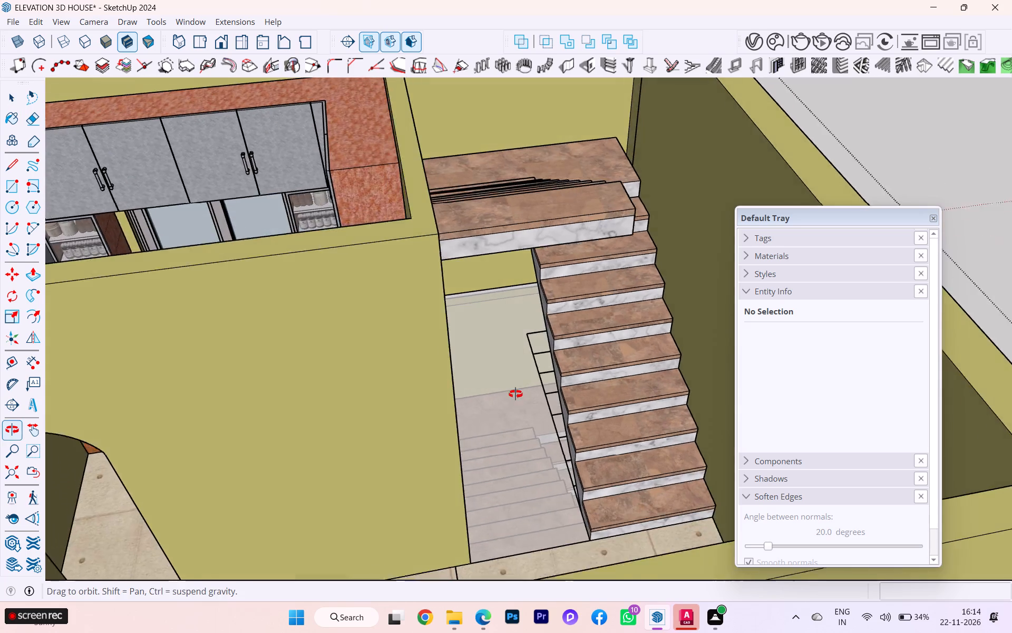
pyautogui.moveTo(515, 394); pyautogui.dragTo(519, 394, button='middle')
pyautogui.scroll(1, 554, 394)
pyautogui.scroll(-1, 554, 394)
pyautogui.scroll(3, 554, 394)
pyautogui.moveTo(568, 407); pyautogui.dragTo(505, 344)
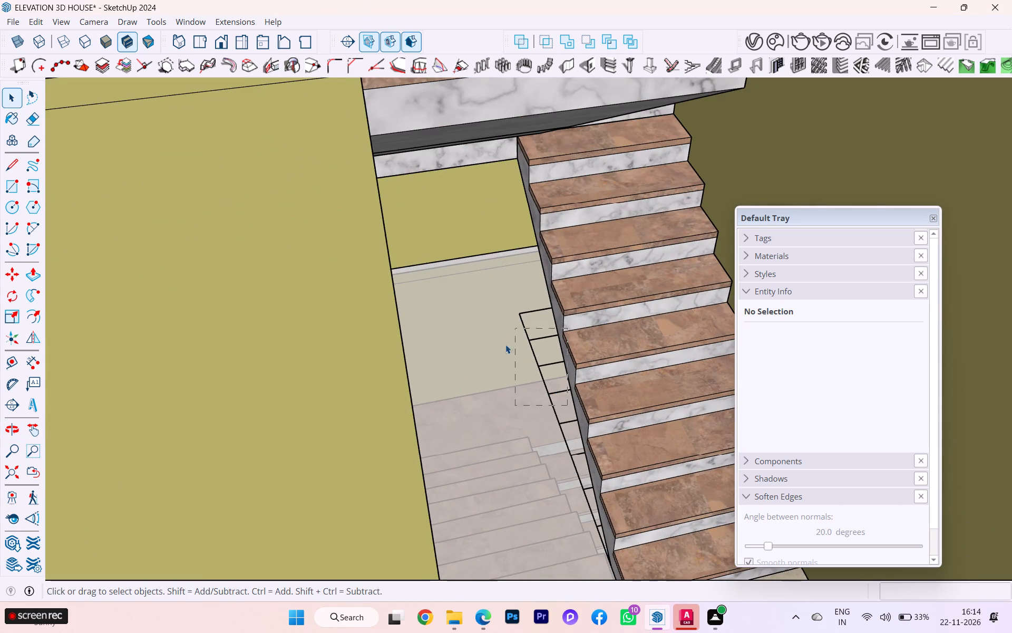
pyautogui.moveTo(505, 344); pyautogui.dragTo(511, 460)
pyautogui.press('Delete')
pyautogui.press('Delete')
pyautogui.press('Delete')
pyautogui.press('Delete')
pyautogui.press('Delete')
pyautogui.press('Delete')
pyautogui.press('Delete')
pyautogui.press('Delete')
pyautogui.press('Delete')
pyautogui.press('Delete')
pyautogui.press('Delete')
pyautogui.press('Delete')
pyautogui.press('Delete')
pyautogui.press('Delete')
pyautogui.press('Delete')
pyautogui.press('Delete')
pyautogui.press('Delete')
pyautogui.press('Delete')
pyautogui.press('Delete')
pyautogui.press('Delete')
pyautogui.press('Delete')
pyautogui.press('Delete')
pyautogui.moveTo(549, 413); pyautogui.dragTo(546, 392)
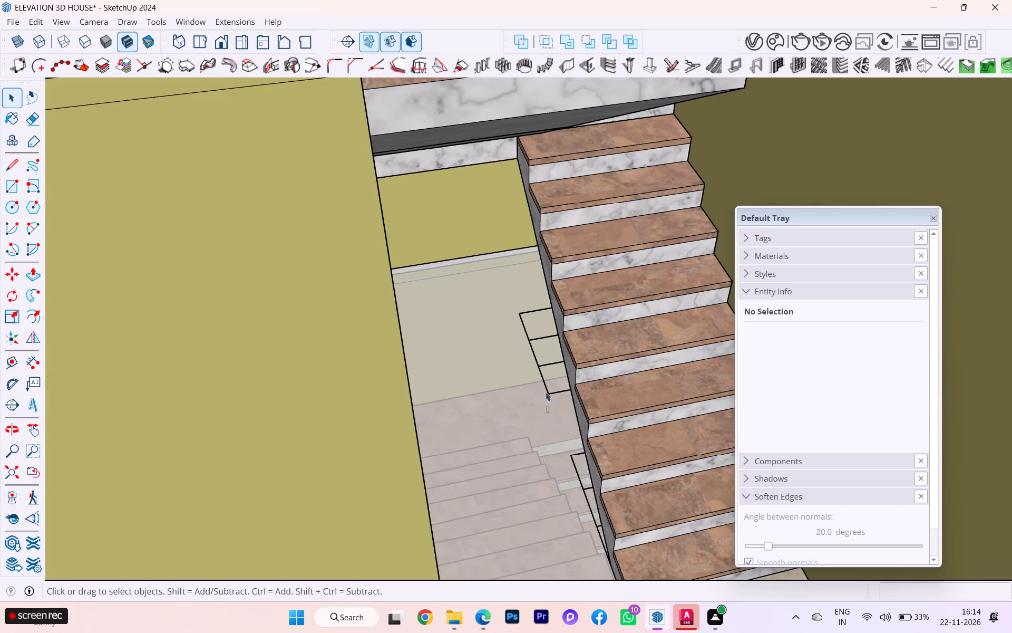
pyautogui.moveTo(546, 392); pyautogui.dragTo(507, 318)
pyautogui.press('Delete')
pyautogui.moveTo(538, 389); pyautogui.dragTo(506, 291)
pyautogui.press('Delete')
# Delete the stray side line segments and short cross lines beside the middle of the marble stair flight.
pyautogui.scroll(-2, 510, 402)
pyautogui.scroll(1, 502, 398)
pyautogui.scroll(-4, 500, 397)
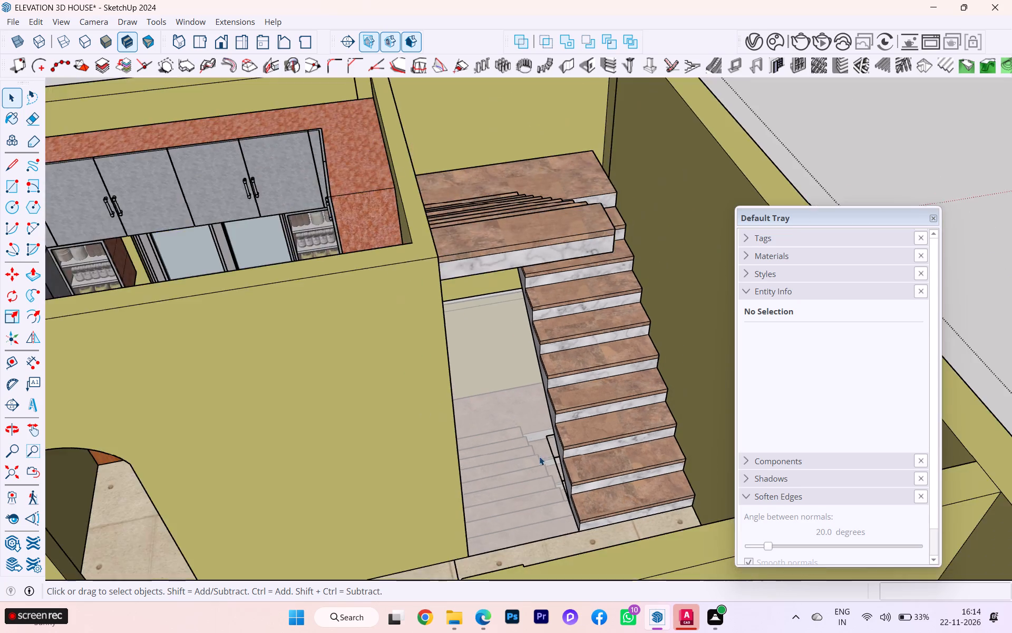
pyautogui.scroll(3, 549, 473)
pyautogui.scroll(-1, 557, 488)
pyautogui.scroll(2, 559, 492)
pyautogui.scroll(2, 543, 452)
pyautogui.scroll(-2, 552, 452)
pyautogui.scroll(3, 552, 452)
pyautogui.scroll(-2, 552, 452)
pyautogui.scroll(2, 552, 452)
pyautogui.moveTo(565, 446); pyautogui.dragTo(554, 428)
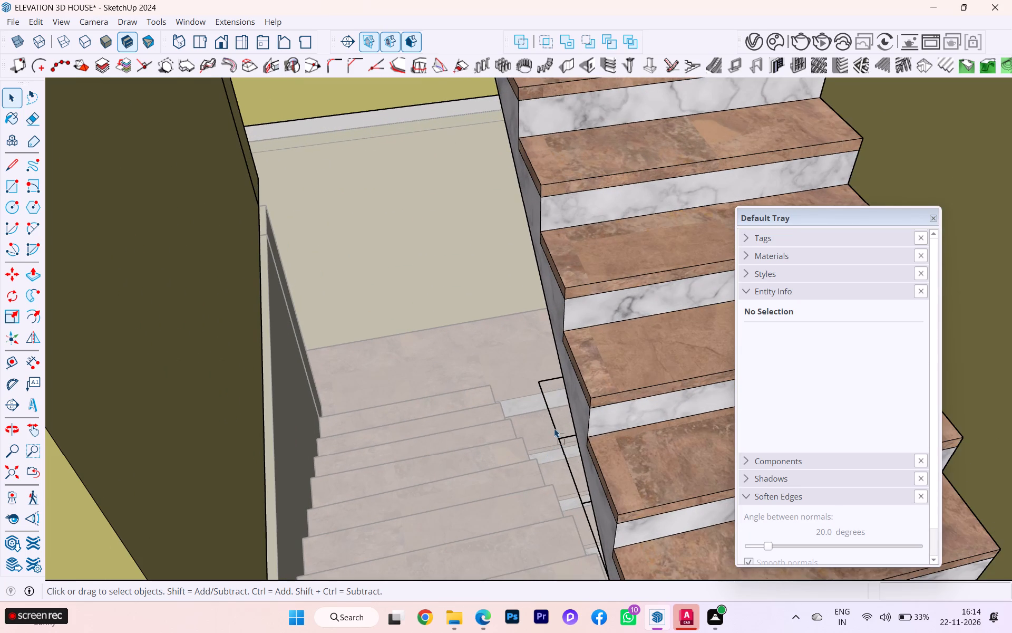
pyautogui.moveTo(554, 428); pyautogui.dragTo(523, 408)
pyautogui.press('Delete')
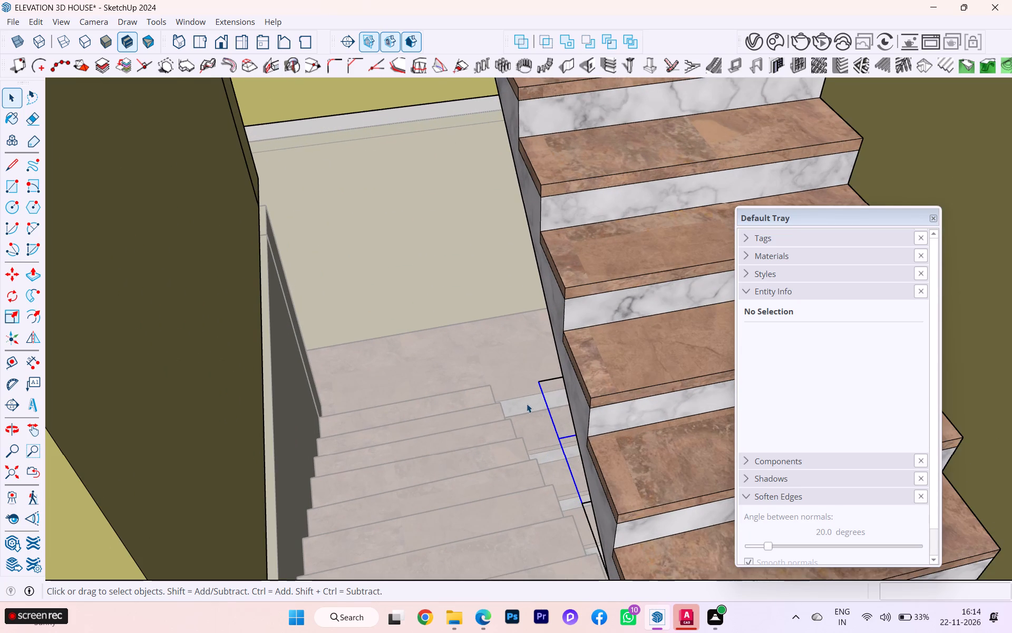
pyautogui.press('Delete')
pyautogui.moveTo(559, 413); pyautogui.dragTo(523, 361)
pyautogui.press('Delete')
pyautogui.press('Delete')
# Delete the remaining stray side line and short cross stub beside the lower end of the same flight.
pyautogui.scroll(-2, 508, 394)
pyautogui.scroll(1, 510, 392)
pyautogui.scroll(-2, 511, 392)
pyautogui.scroll(1, 512, 392)
pyautogui.scroll(-2, 512, 392)
pyautogui.scroll(3, 512, 392)
pyautogui.scroll(-1, 512, 392)
pyautogui.scroll(1, 557, 464)
pyautogui.scroll(-2, 560, 473)
pyautogui.scroll(1, 573, 486)
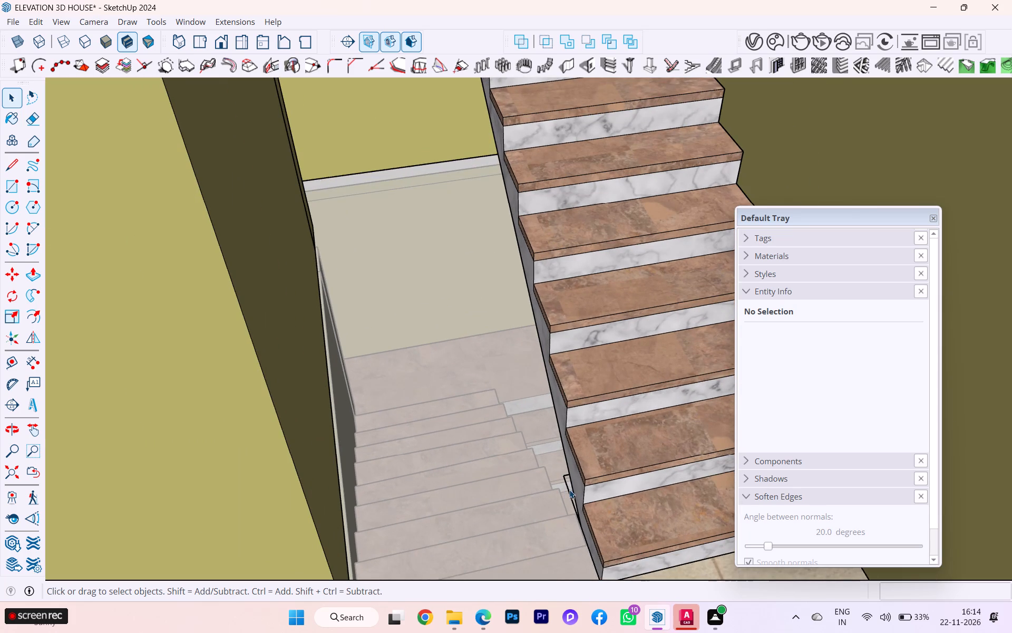
pyautogui.click(569, 490)
pyautogui.press('Delete')
pyautogui.scroll(6, 569, 491)
pyautogui.scroll(-1, 567, 484)
pyautogui.scroll(3, 567, 484)
pyautogui.click(558, 448)
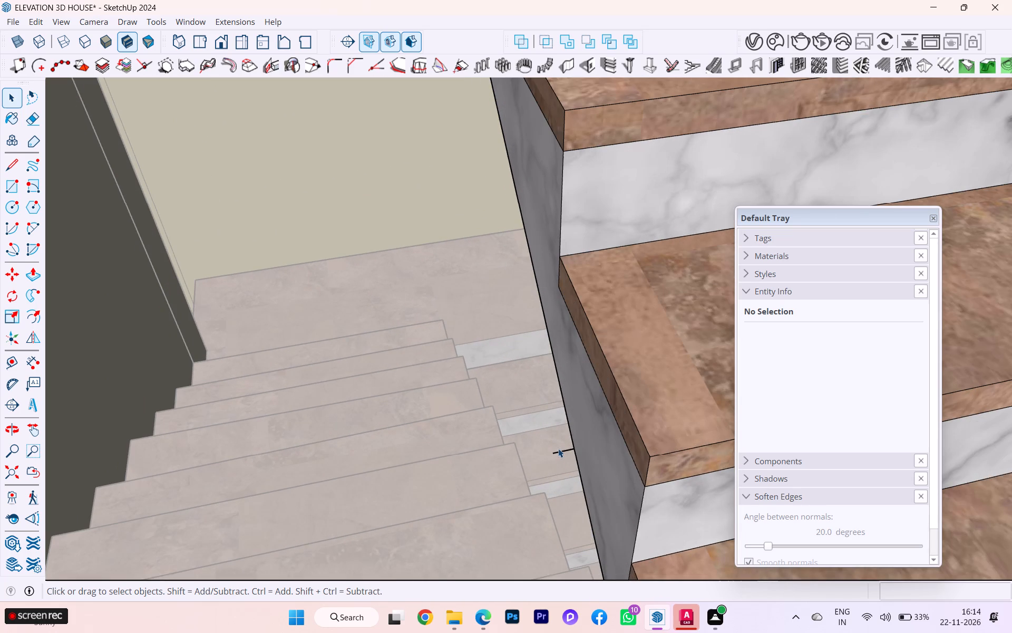
pyautogui.click(555, 454)
pyautogui.press('Delete')
# Fit the entire model in view to examine the whole house together with its plan and elevation linework.
pyautogui.scroll(-2, 546, 404)
pyautogui.scroll(1, 542, 403)
pyautogui.scroll(-2, 542, 403)
pyautogui.scroll(2, 541, 402)
pyautogui.scroll(-1, 540, 402)
pyautogui.scroll(1, 510, 381)
pyautogui.scroll(-3, 509, 381)
pyautogui.scroll(1, 508, 381)
pyautogui.scroll(-4, 508, 381)
pyautogui.press('0')
pyautogui.scroll(4, 506, 382)
pyautogui.scroll(-1, 506, 383)
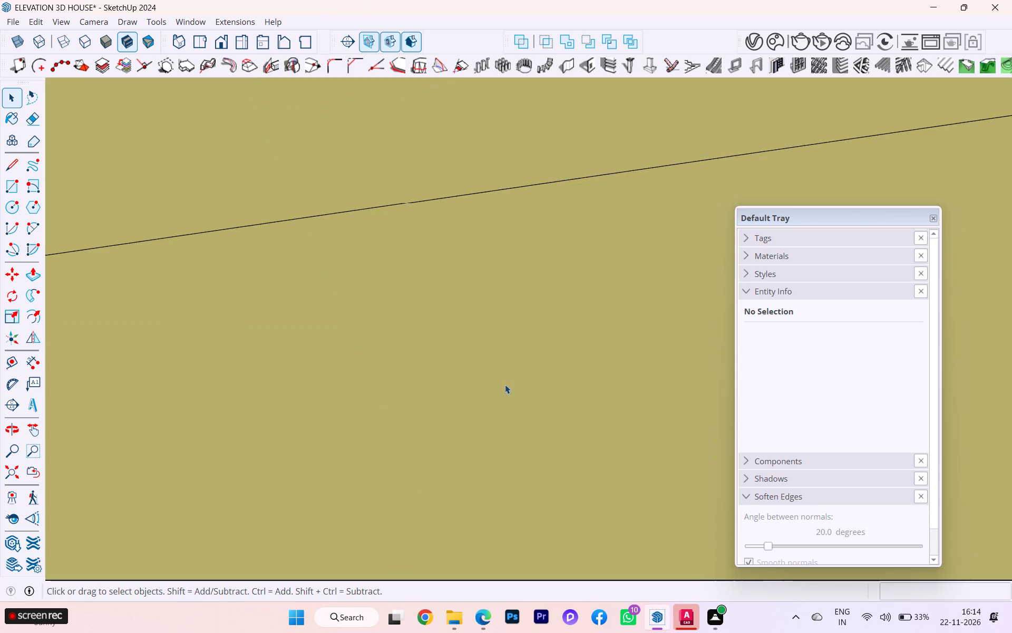
pyautogui.scroll(-1, 504, 385)
pyautogui.scroll(1, 505, 385)
pyautogui.scroll(-2, 505, 385)
pyautogui.click(18, 479)
pyautogui.scroll(-4, 18, 464)
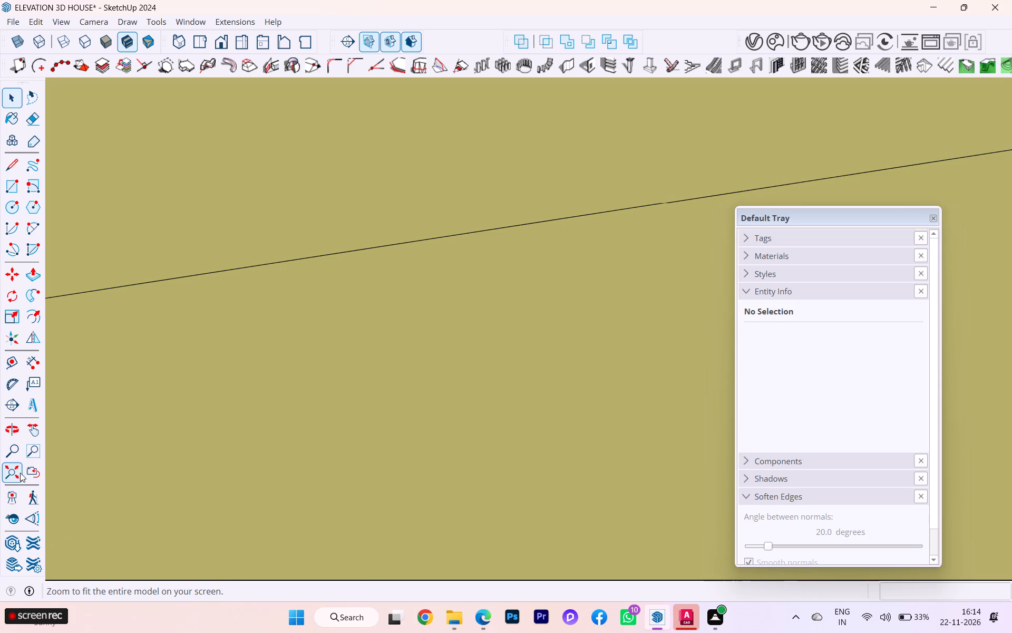
pyautogui.scroll(-9, 20, 473)
pyautogui.click(2, 471)
pyautogui.click(11, 474)
pyautogui.moveTo(15, 474); pyautogui.dragTo(17, 480)
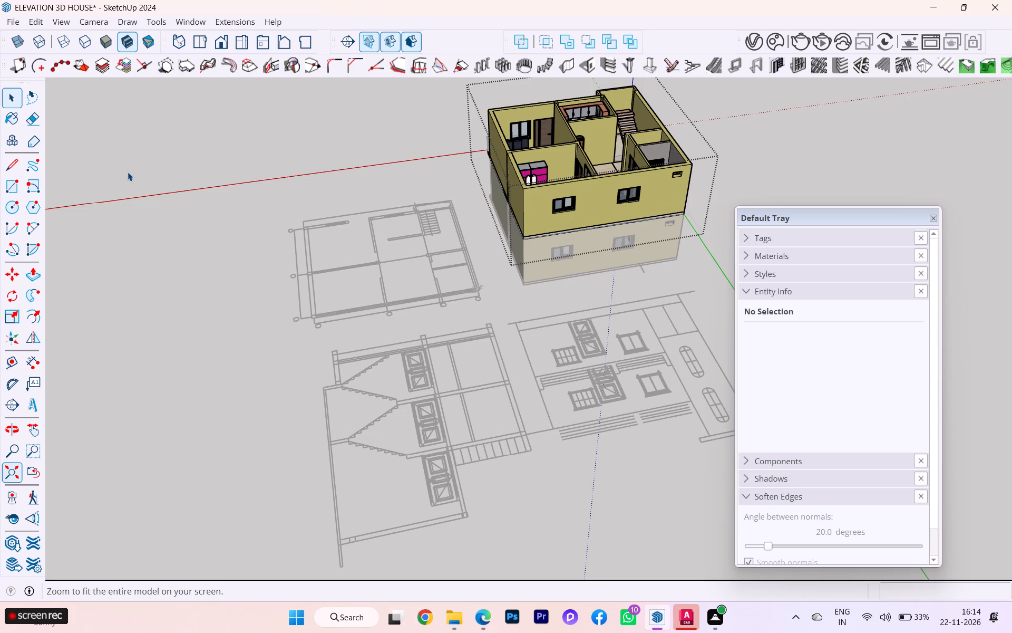
pyautogui.click(228, 232)
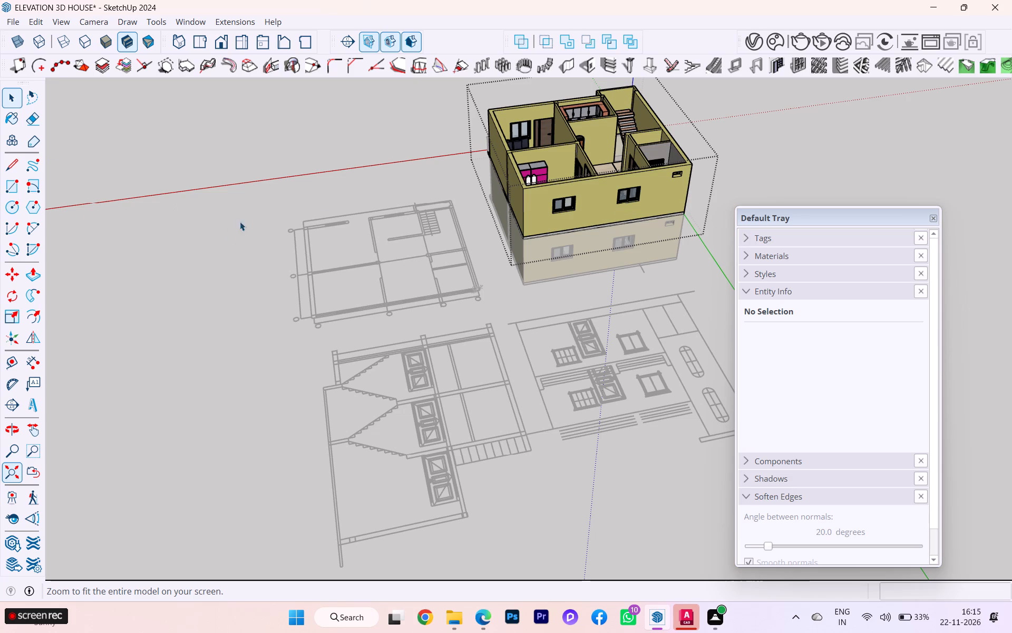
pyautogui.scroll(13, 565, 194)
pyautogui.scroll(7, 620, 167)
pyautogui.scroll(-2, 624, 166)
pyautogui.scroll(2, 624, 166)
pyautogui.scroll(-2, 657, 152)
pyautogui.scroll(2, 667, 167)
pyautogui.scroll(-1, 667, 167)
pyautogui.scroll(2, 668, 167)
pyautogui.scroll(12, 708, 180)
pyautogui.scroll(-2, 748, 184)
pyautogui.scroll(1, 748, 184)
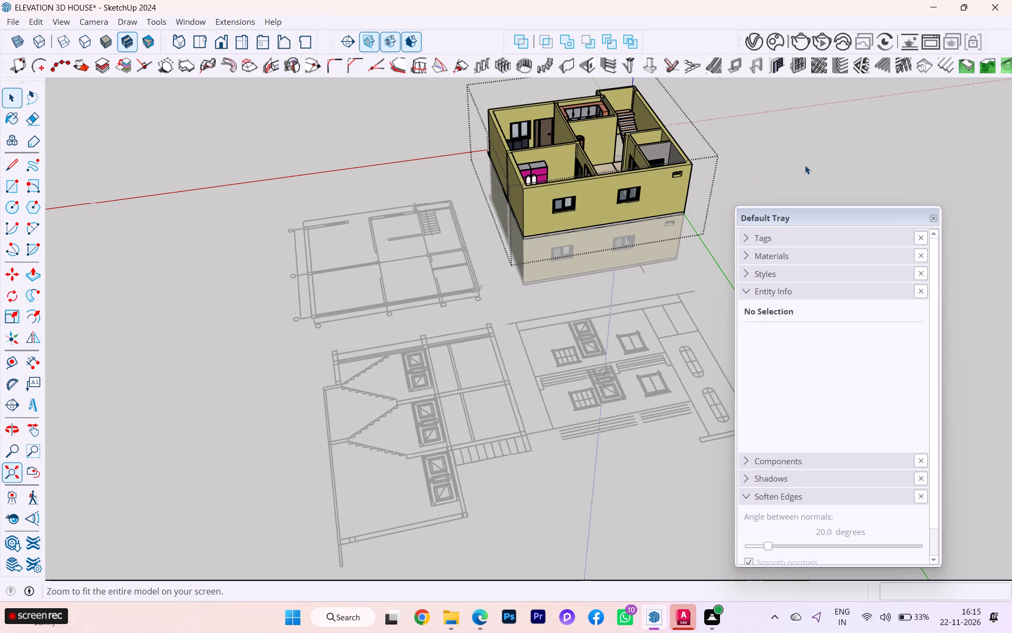
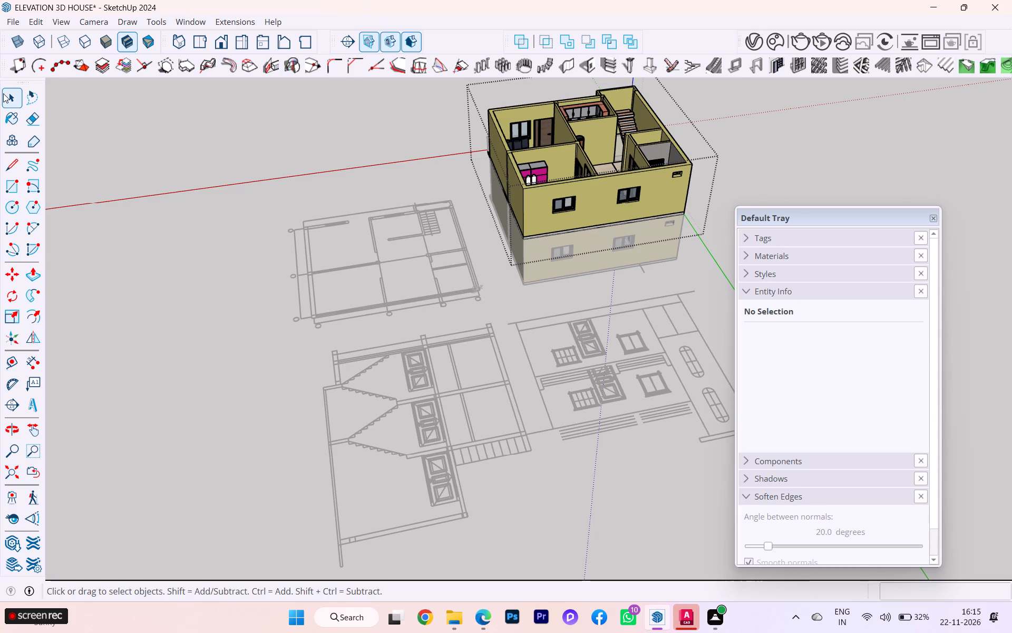
# Examine the two-storey house model from all around, including the upper-floor rooms, furniture and staircase.
pyautogui.click(129, 161)
pyautogui.scroll(3, 515, 213)
pyautogui.scroll(-1, 597, 225)
pyautogui.scroll(1, 599, 225)
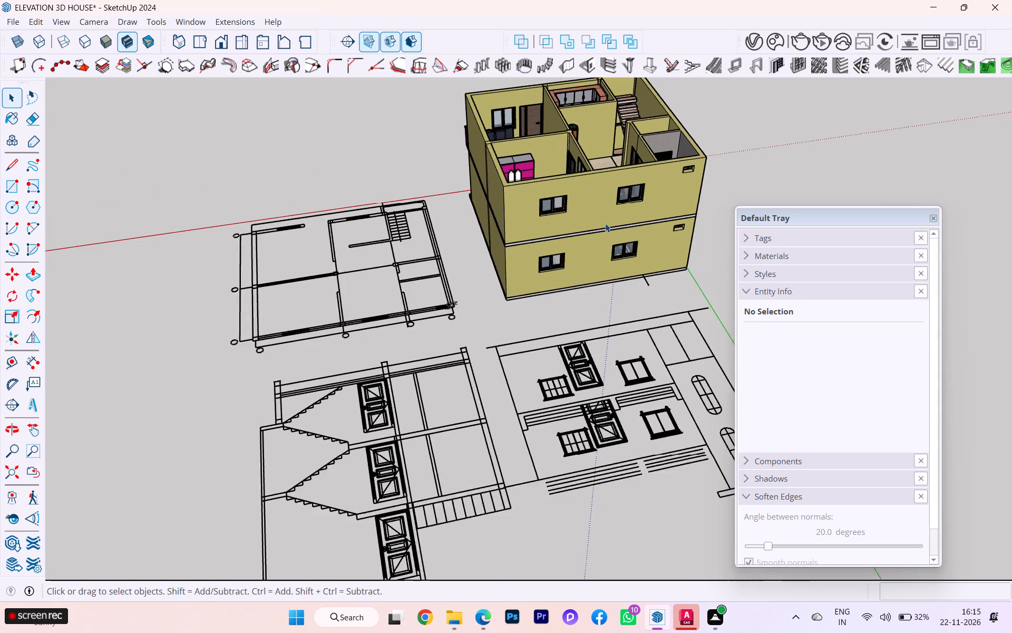
pyautogui.scroll(4, 618, 217)
pyautogui.scroll(2, 534, 178)
pyautogui.scroll(-1, 473, 202)
pyautogui.moveTo(495, 205); pyautogui.dragTo(751, 208, button='middle')
pyautogui.scroll(-1, 377, 209)
pyautogui.scroll(3, 375, 209)
pyautogui.scroll(-1, 253, 204)
pyautogui.moveTo(288, 198); pyautogui.dragTo(634, 225, button='middle')
pyautogui.scroll(-3, 519, 215)
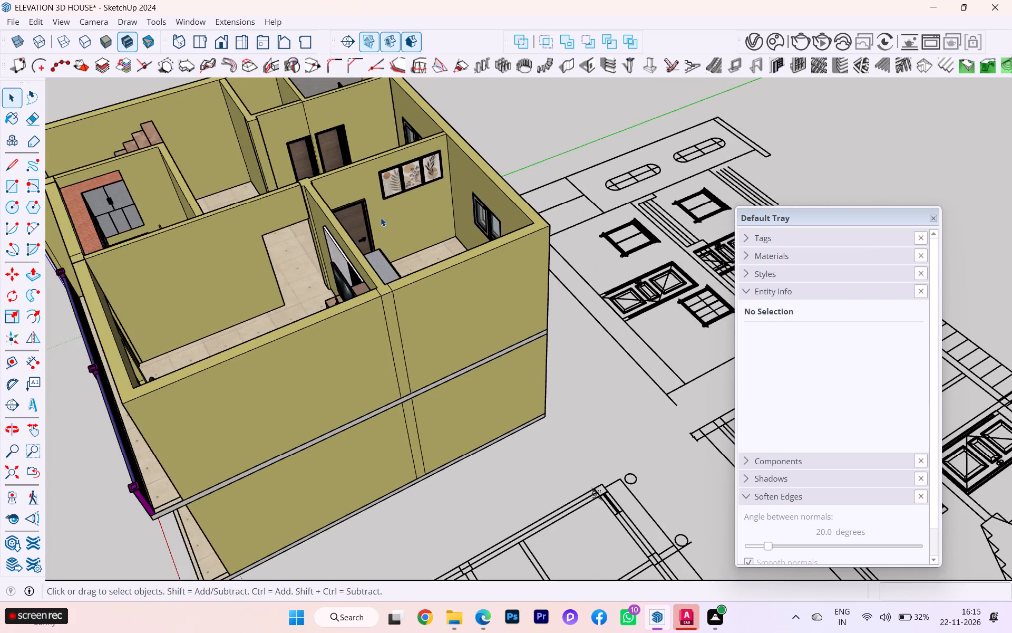
pyautogui.moveTo(530, 207); pyautogui.dragTo(676, 204, button='middle')
pyautogui.scroll(-3, 460, 214)
pyautogui.moveTo(369, 226); pyautogui.dragTo(646, 242, button='middle')
pyautogui.scroll(3, 682, 285)
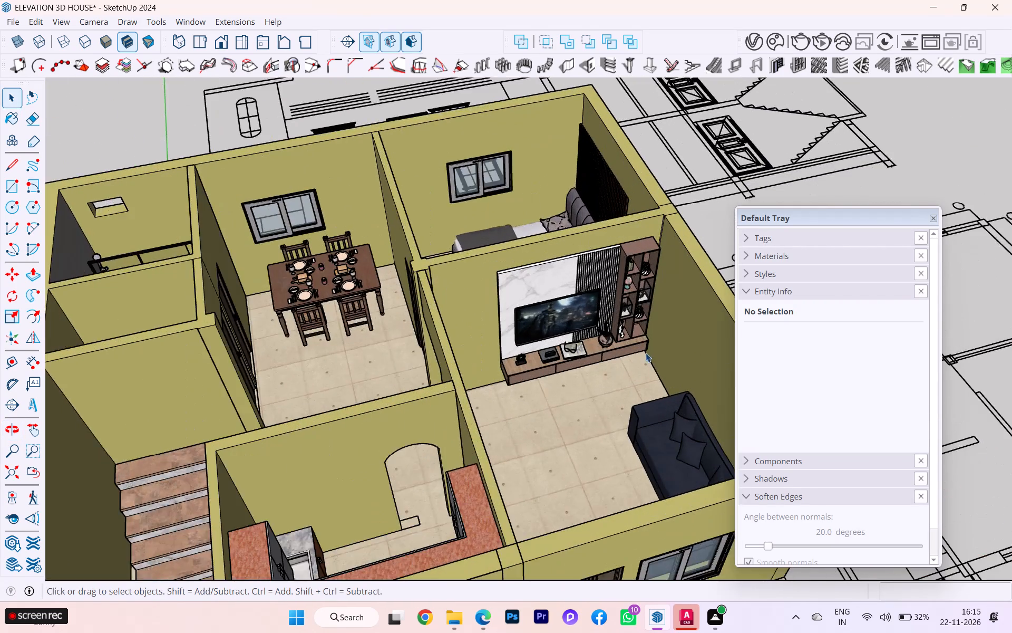
pyautogui.scroll(6, 646, 353)
pyautogui.scroll(-2, 620, 335)
pyautogui.scroll(2, 619, 335)
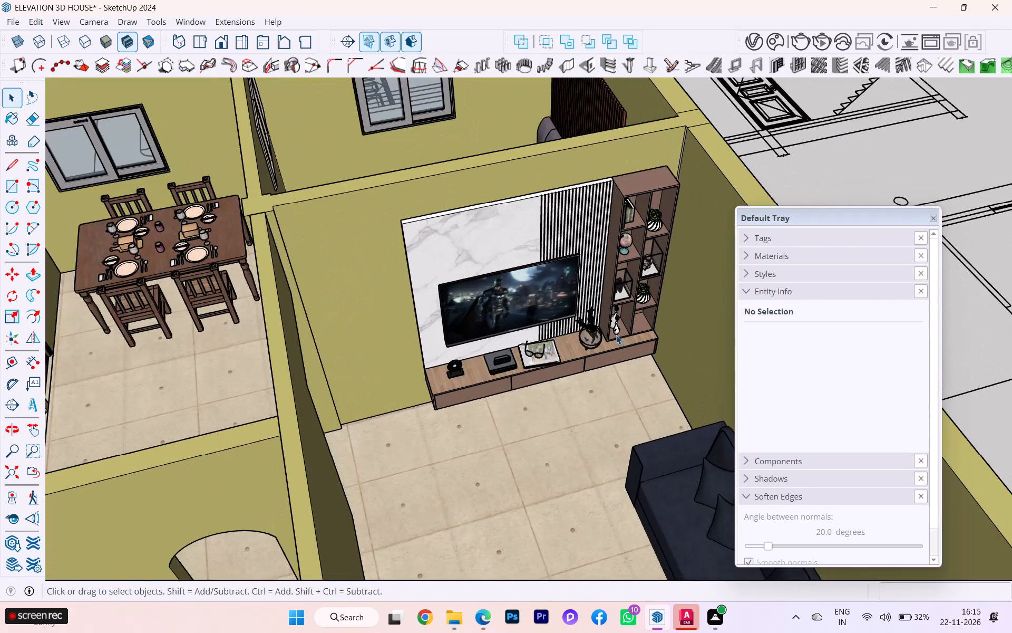
pyautogui.scroll(-1, 598, 350)
pyautogui.scroll(2, 597, 350)
pyautogui.scroll(-1, 593, 352)
pyautogui.scroll(1, 588, 354)
pyautogui.scroll(-1, 588, 354)
pyautogui.moveTo(488, 318); pyautogui.dragTo(584, 286, button='middle')
pyautogui.scroll(-1, 428, 245)
pyautogui.scroll(2, 425, 245)
pyautogui.scroll(-5, 400, 231)
pyautogui.scroll(1, 403, 233)
pyautogui.scroll(-5, 346, 232)
pyautogui.scroll(1, 369, 229)
pyautogui.scroll(-2, 367, 231)
pyautogui.scroll(4, 366, 232)
pyautogui.scroll(-1, 366, 233)
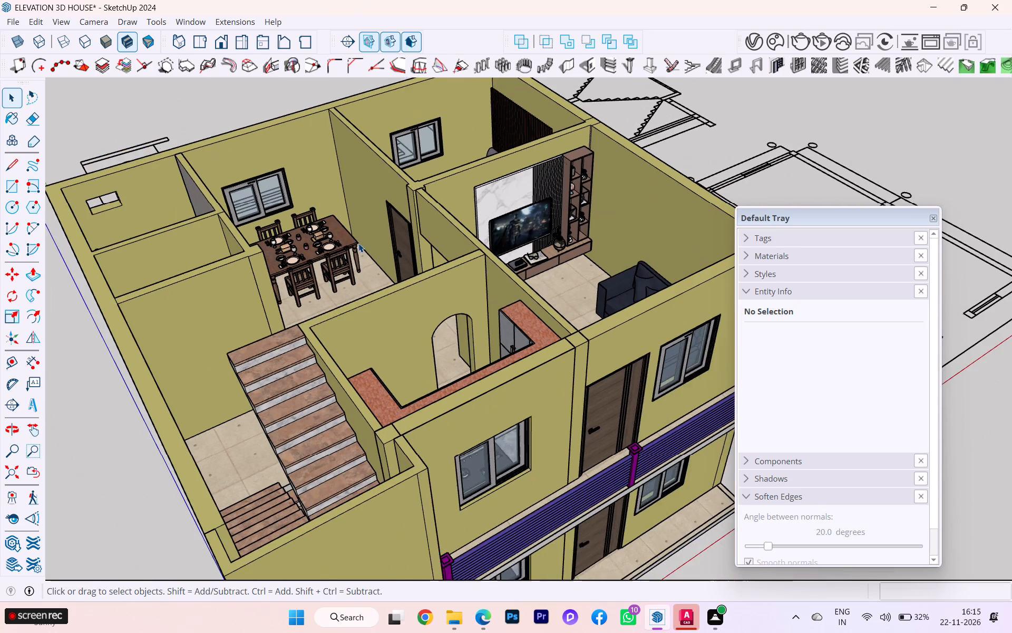
pyautogui.scroll(-4, 319, 282)
pyautogui.moveTo(316, 288); pyautogui.dragTo(319, 320, button='middle')
pyautogui.moveTo(317, 302); pyautogui.dragTo(445, 290, button='middle')
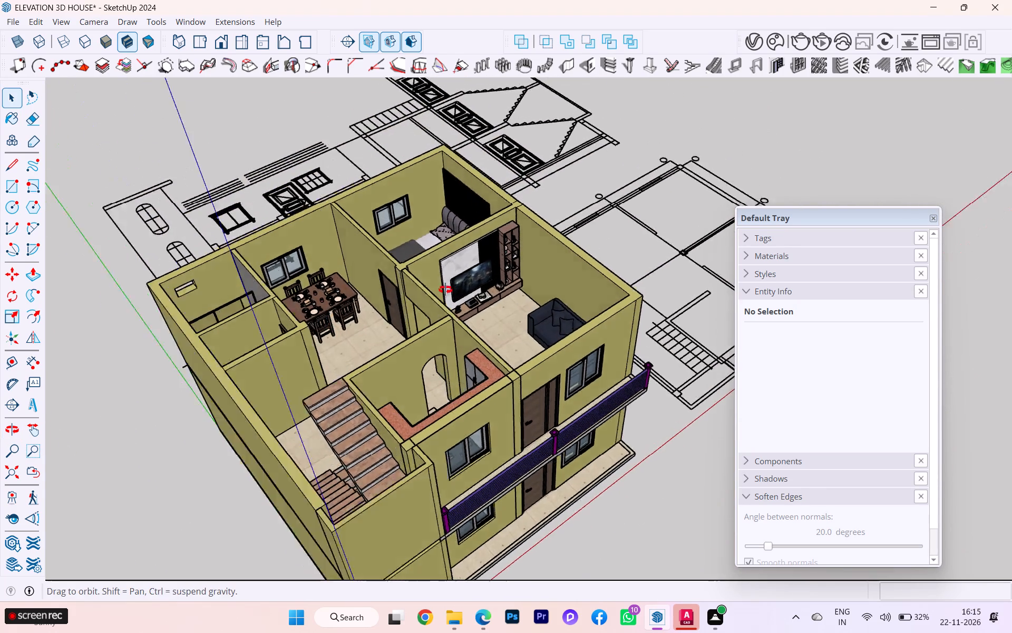
pyautogui.moveTo(445, 290); pyautogui.dragTo(621, 284, button='middle')
pyautogui.scroll(-3, 295, 274)
pyautogui.scroll(2, 395, 447)
pyautogui.scroll(-4, 429, 472)
pyautogui.scroll(2, 438, 477)
# Delete the stray edge sticking out from the ground-floor side wall, inside the ground-floor group.
pyautogui.moveTo(467, 438); pyautogui.dragTo(517, 415, button='middle')
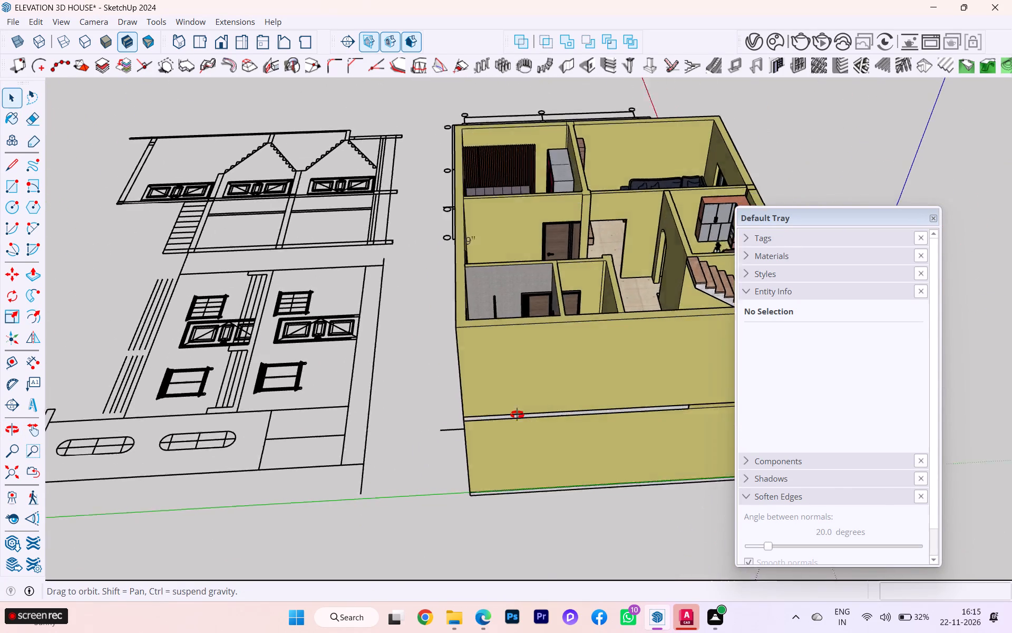
pyautogui.moveTo(517, 415); pyautogui.dragTo(521, 376, button='middle')
pyautogui.scroll(2, 520, 375)
pyautogui.scroll(-1, 518, 375)
pyautogui.scroll(5, 518, 375)
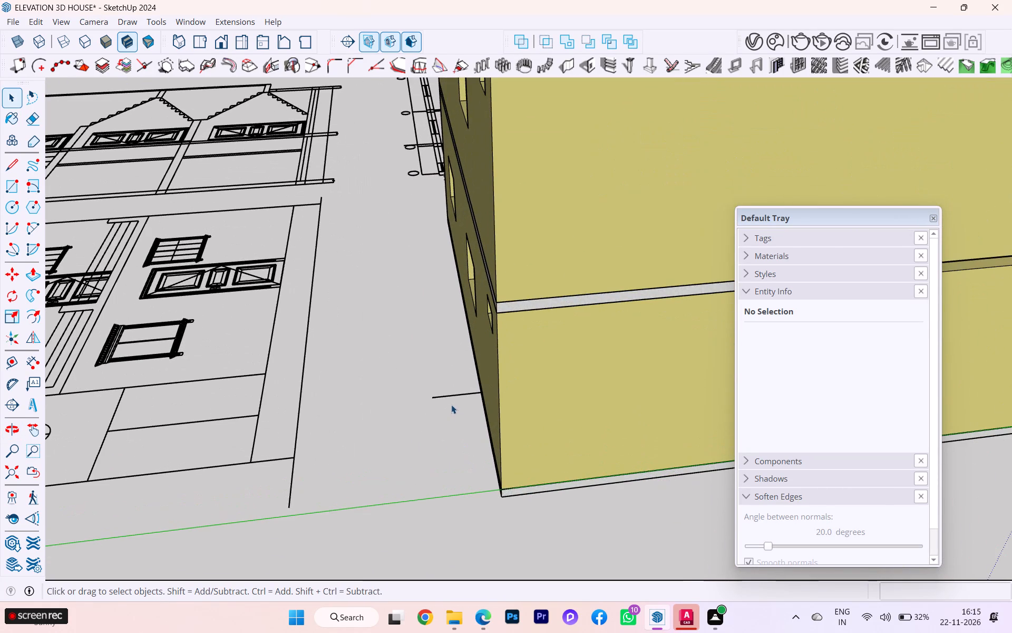
pyautogui.doubleClick(448, 396)
pyautogui.click(444, 400)
pyautogui.click(445, 398)
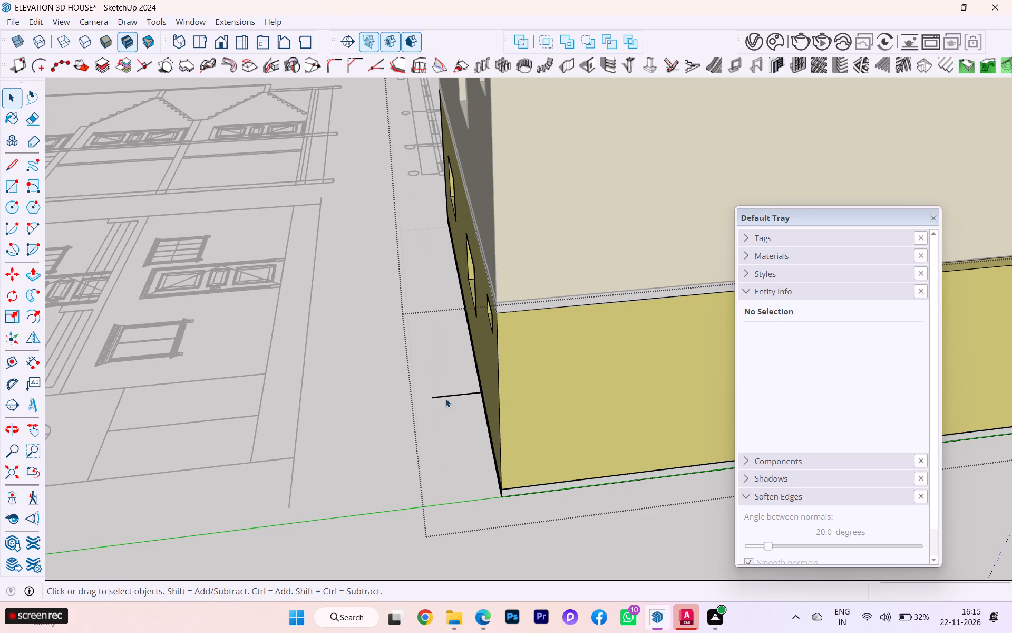
pyautogui.press('Delete')
# Delete the stray vertical edge projecting below the front plinth near the porch corner, and leave the ground-floor group.
pyautogui.scroll(-12, 445, 399)
pyautogui.moveTo(562, 471); pyautogui.dragTo(189, 424, button='middle')
pyautogui.scroll(2, 551, 421)
pyautogui.scroll(-1, 551, 421)
pyautogui.scroll(2, 551, 421)
pyautogui.scroll(-3, 551, 421)
pyautogui.scroll(2, 551, 421)
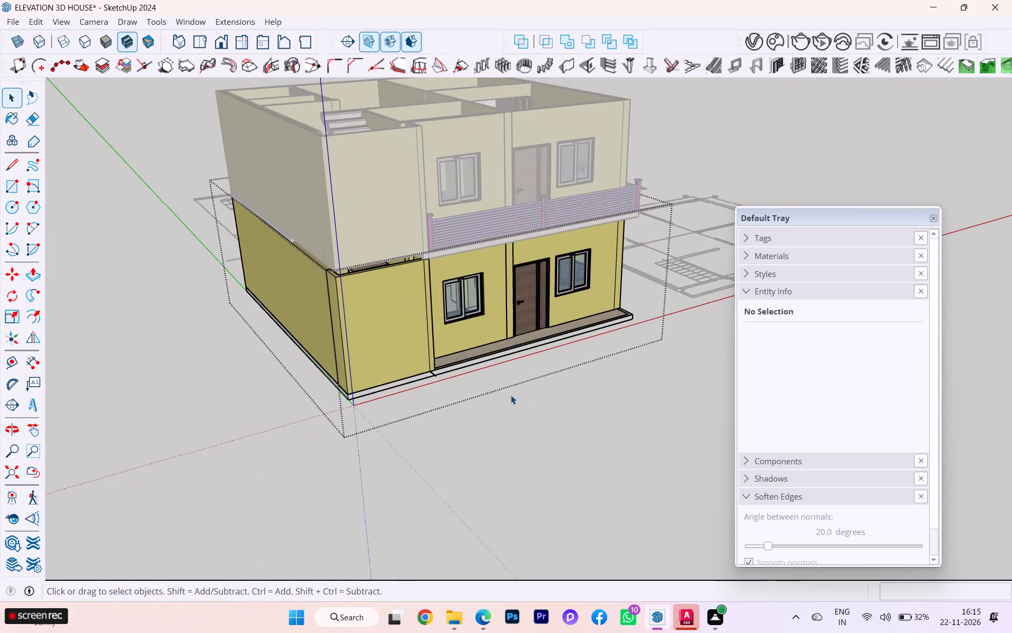
pyautogui.scroll(-1, 459, 382)
pyautogui.scroll(13, 459, 382)
pyautogui.scroll(-1, 430, 372)
pyautogui.scroll(1, 430, 372)
pyautogui.scroll(-1, 425, 373)
pyautogui.moveTo(372, 407); pyautogui.dragTo(290, 447, button='middle')
pyautogui.scroll(2, 322, 402)
pyautogui.scroll(-1, 320, 404)
pyautogui.scroll(2, 319, 405)
pyautogui.click(231, 454)
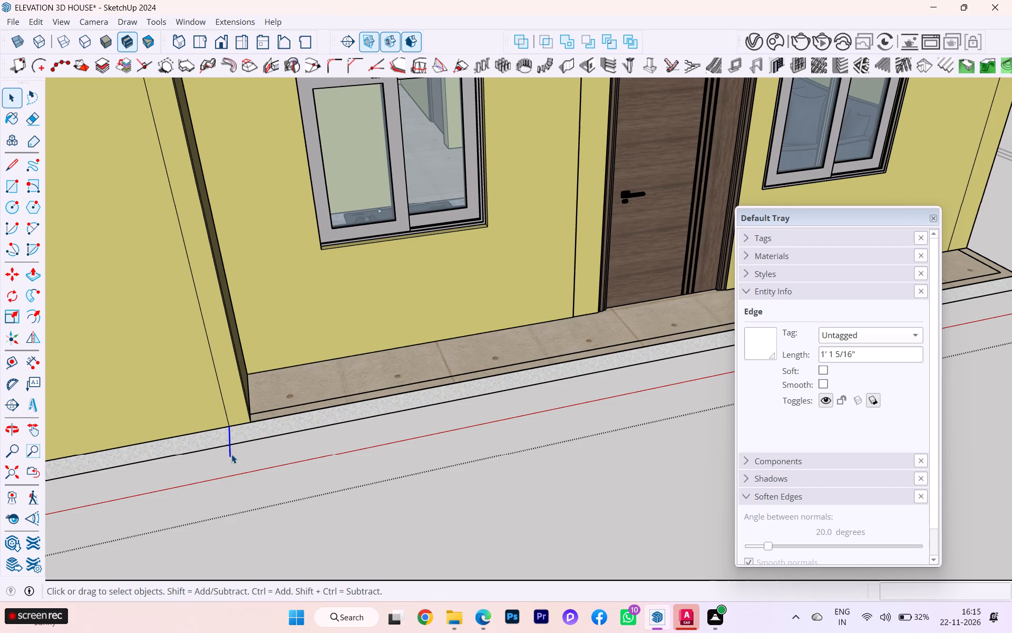
pyautogui.press('Delete')
pyautogui.scroll(-4, 385, 464)
pyautogui.scroll(1, 482, 472)
pyautogui.click(567, 463)
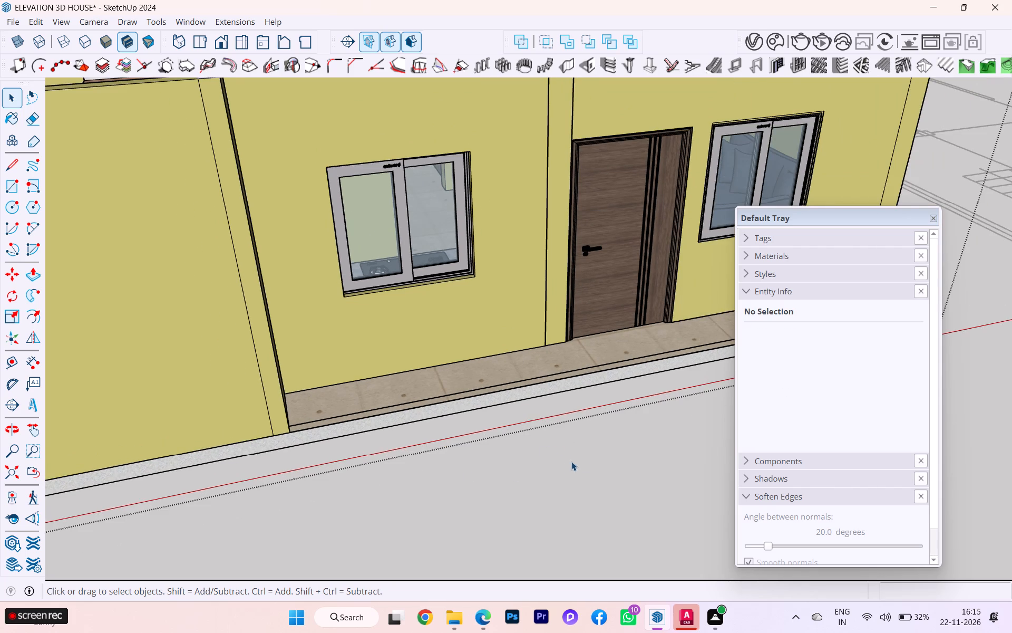
# Examine the gap between the ground-floor walls and the upper-floor slab around the staircase corner.
pyautogui.scroll(-4, 599, 463)
pyautogui.scroll(1, 610, 460)
pyautogui.scroll(-3, 610, 460)
pyautogui.scroll(1, 610, 460)
pyautogui.scroll(-1, 610, 460)
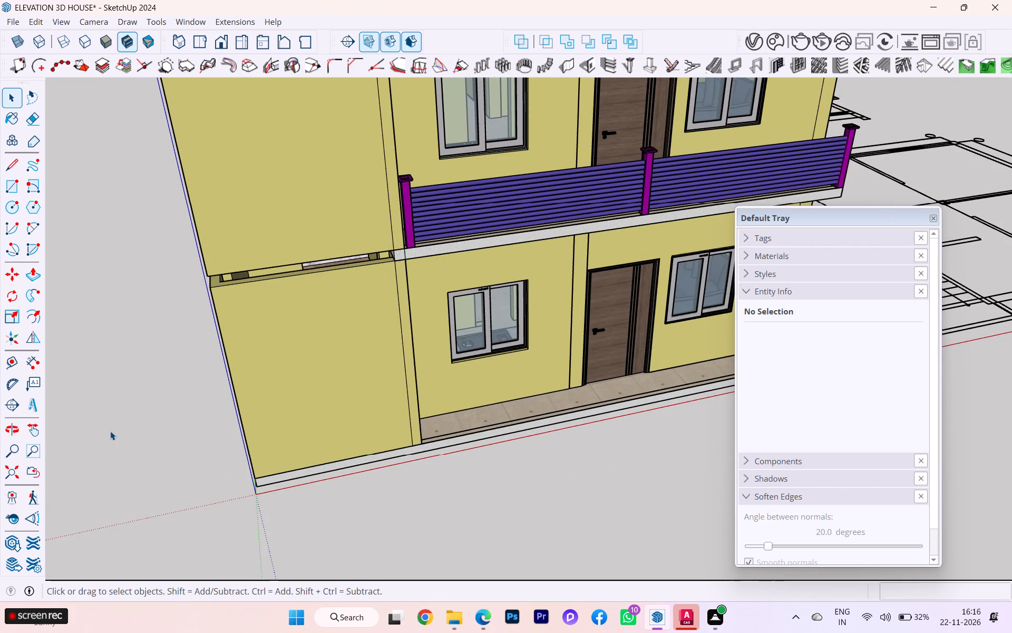
pyautogui.click(129, 426)
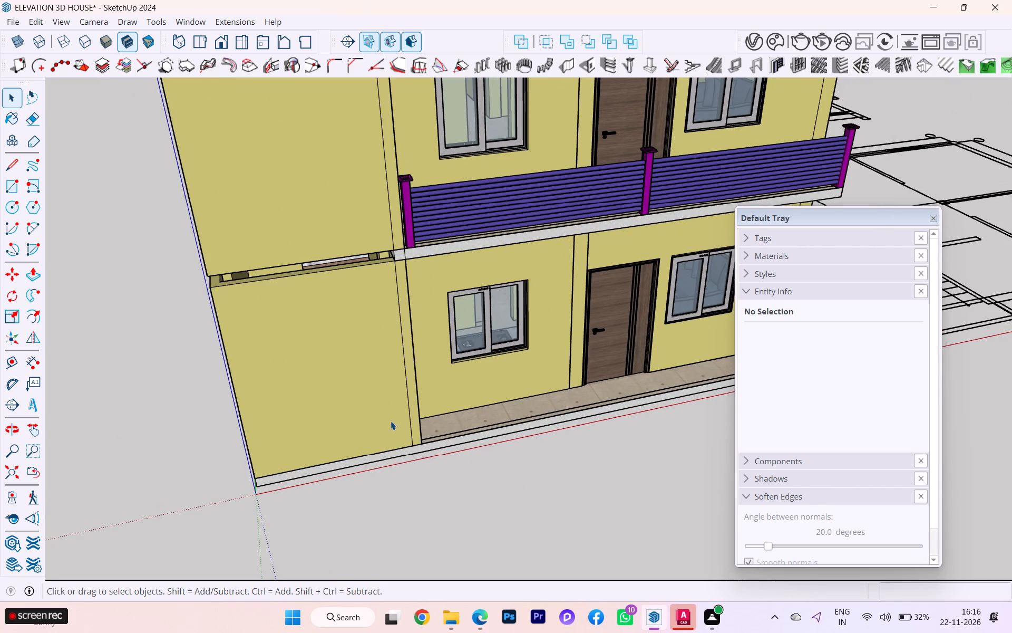
pyautogui.scroll(3, 377, 388)
pyautogui.moveTo(366, 272); pyautogui.dragTo(371, 270, button='middle')
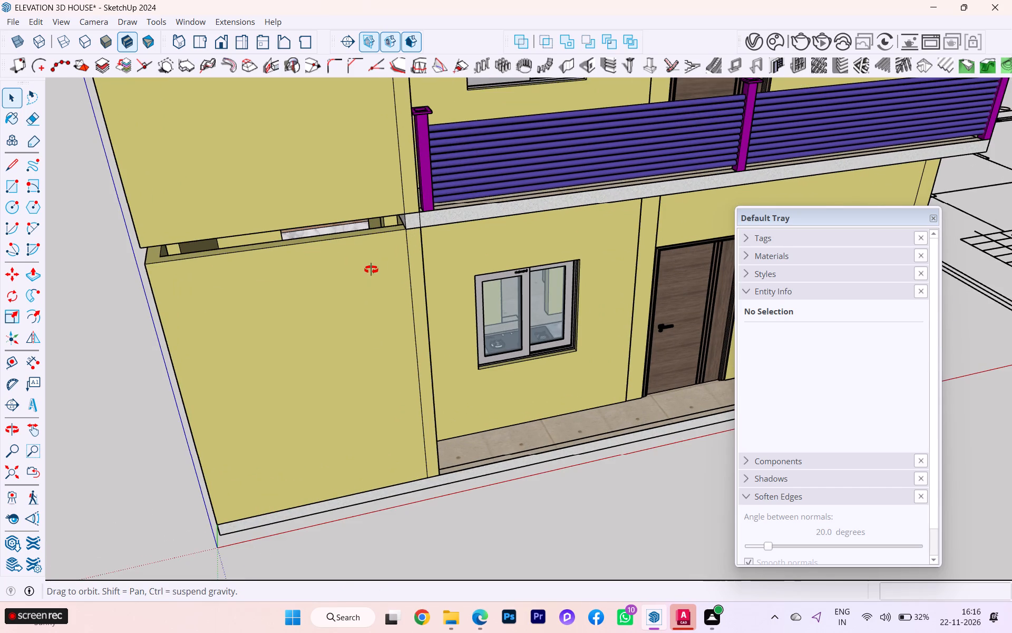
pyautogui.moveTo(371, 270); pyautogui.dragTo(480, 190, button='middle')
pyautogui.scroll(1, 400, 159)
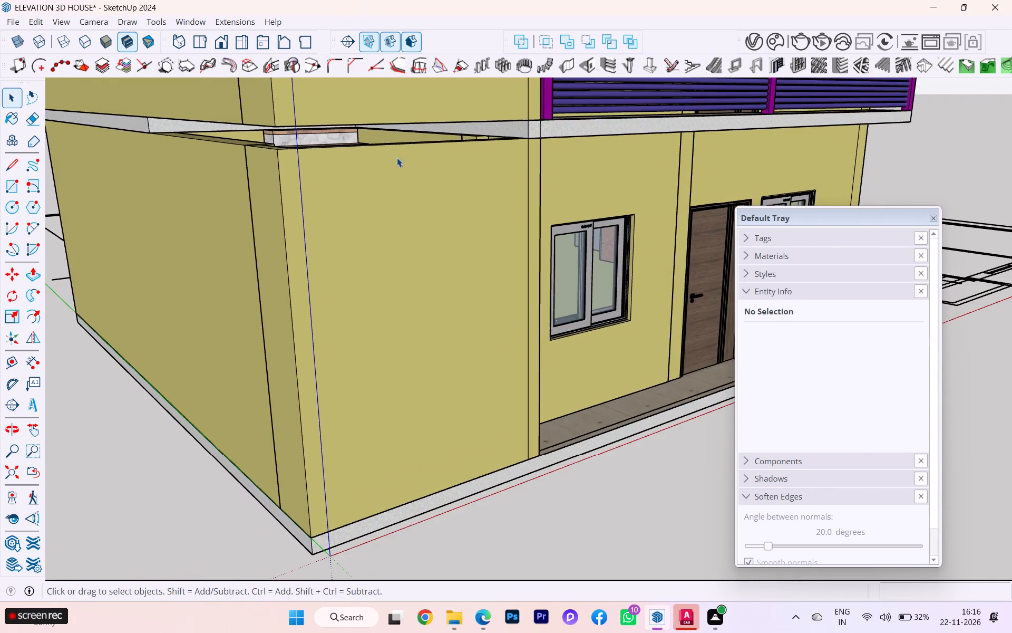
pyautogui.scroll(2, 371, 153)
pyautogui.scroll(-2, 362, 146)
pyautogui.scroll(4, 355, 141)
pyautogui.scroll(-1, 281, 143)
pyautogui.moveTo(279, 150); pyautogui.dragTo(229, 148, button='middle')
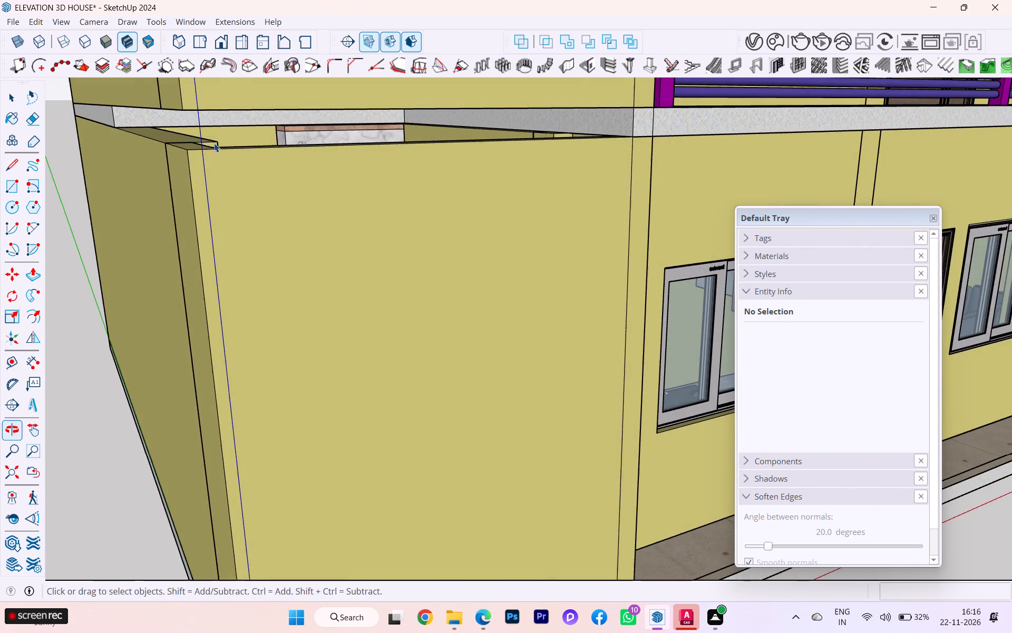
# Open the nested slab group above the staircase for editing within the upper-floor group.
pyautogui.scroll(7, 151, 108)
pyautogui.scroll(-1, 125, 126)
pyautogui.scroll(3, 125, 126)
pyautogui.doubleClick(127, 119)
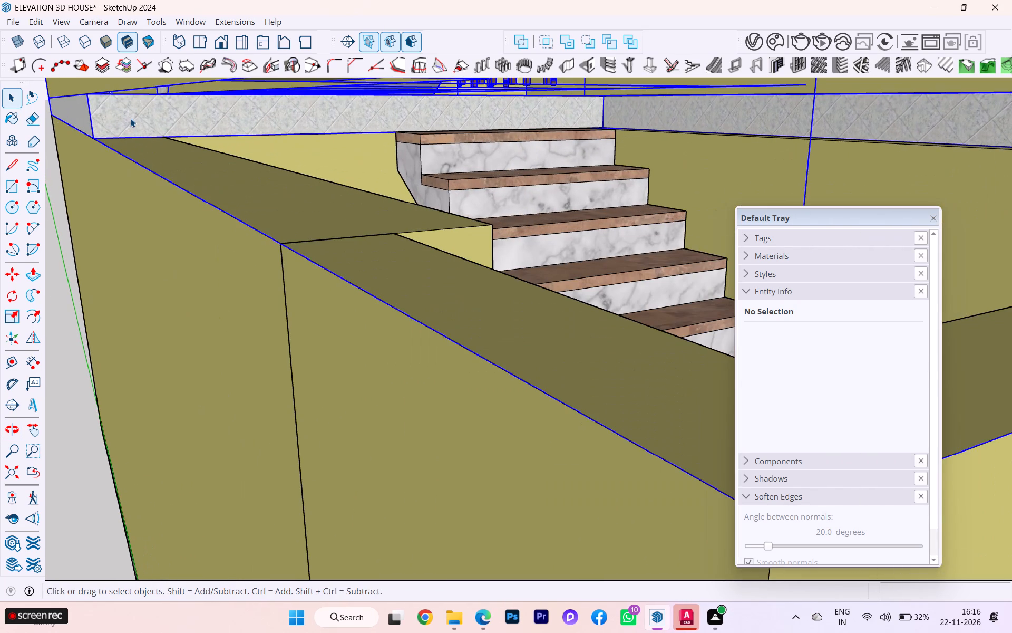
pyautogui.click(137, 118)
pyautogui.tripleClick(131, 120)
pyautogui.scroll(2, 149, 123)
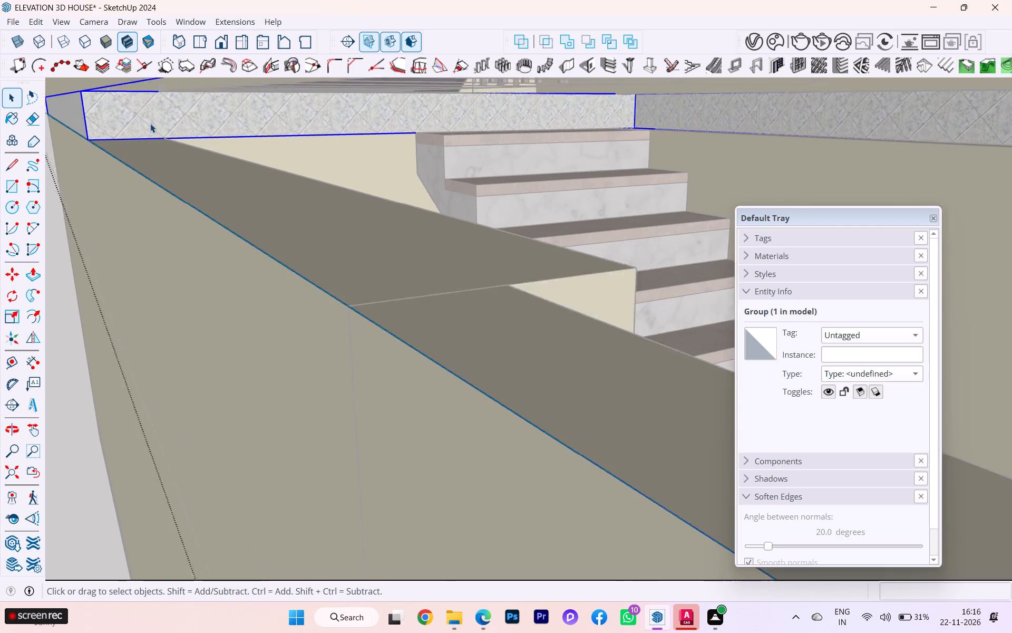
pyautogui.click(150, 123)
pyautogui.doubleClick(149, 126)
# Draw a 6" vertical line across the slab's edge face beside the stairwell, in line with the wall's inner face.
pyautogui.scroll(-1, 233, 153)
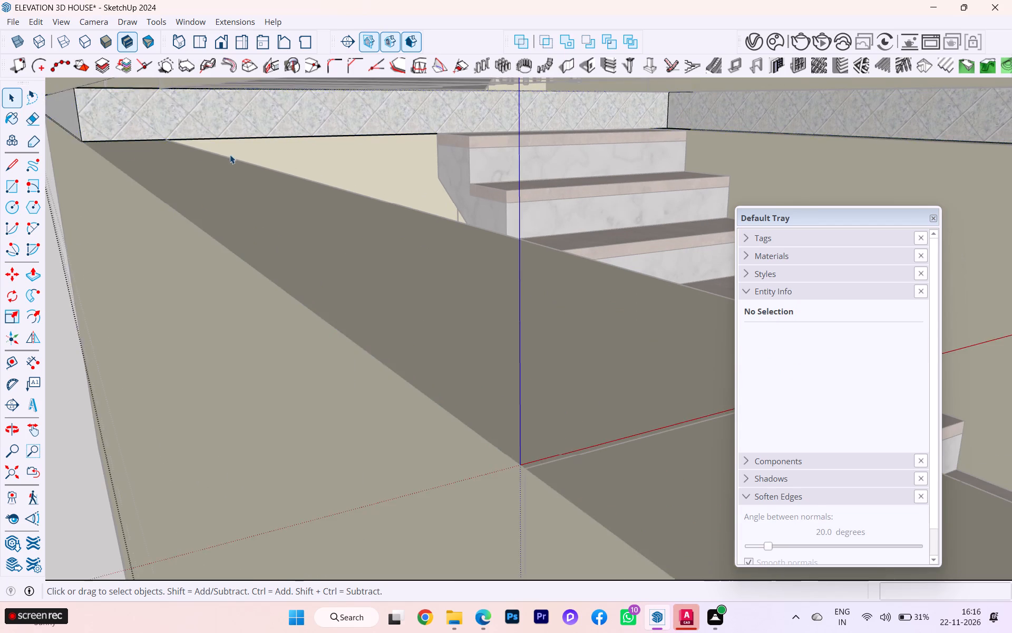
pyautogui.moveTo(84, 154); pyautogui.dragTo(37, 158, button='middle')
pyautogui.scroll(-3, 395, 136)
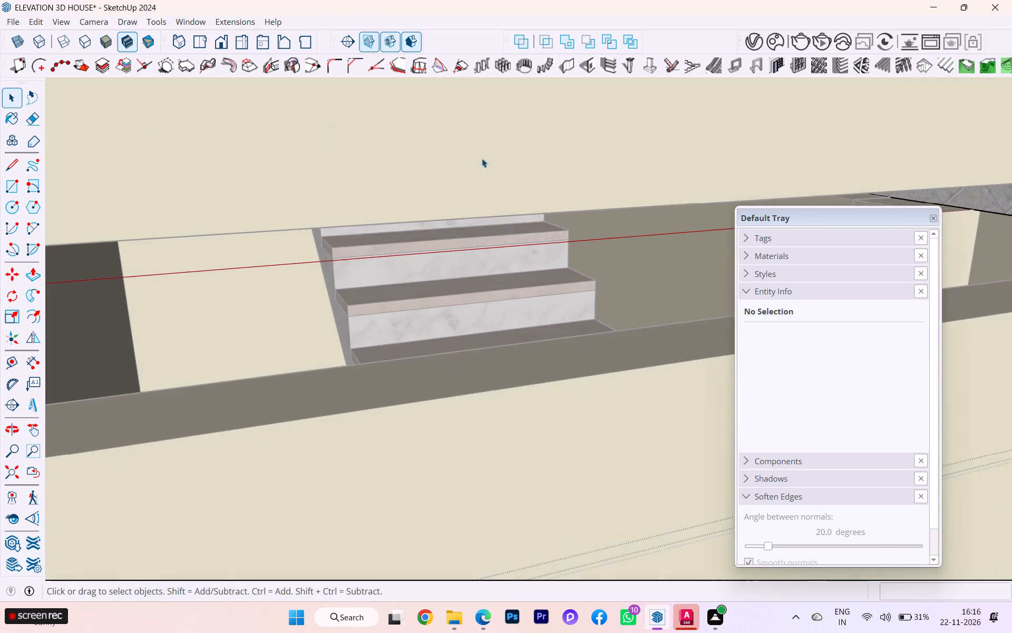
pyautogui.moveTo(474, 167); pyautogui.dragTo(617, 133, button='middle')
pyautogui.scroll(1, 727, 199)
pyautogui.scroll(-1, 726, 204)
pyautogui.scroll(4, 726, 204)
pyautogui.scroll(-2, 726, 204)
pyautogui.scroll(1, 675, 229)
pyautogui.scroll(-4, 674, 230)
pyautogui.scroll(1, 674, 231)
pyautogui.scroll(-5, 674, 231)
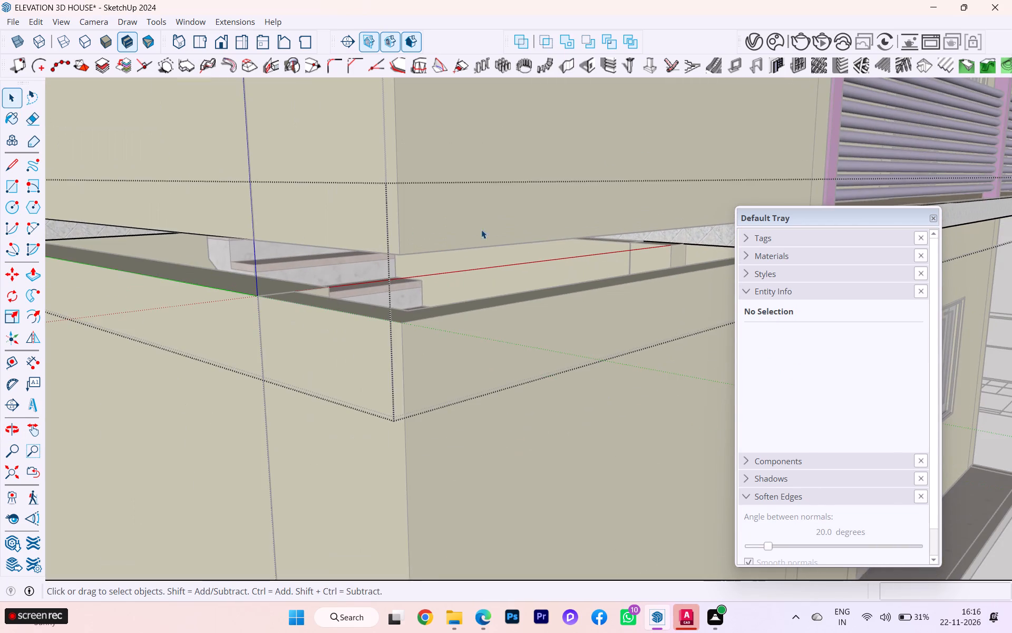
pyautogui.scroll(2, 126, 229)
pyautogui.scroll(-6, 334, 235)
pyautogui.scroll(1, 664, 254)
pyautogui.scroll(-3, 664, 255)
pyautogui.scroll(8, 236, 243)
pyautogui.scroll(-1, 235, 243)
pyautogui.scroll(1, 235, 244)
pyautogui.click(178, 231)
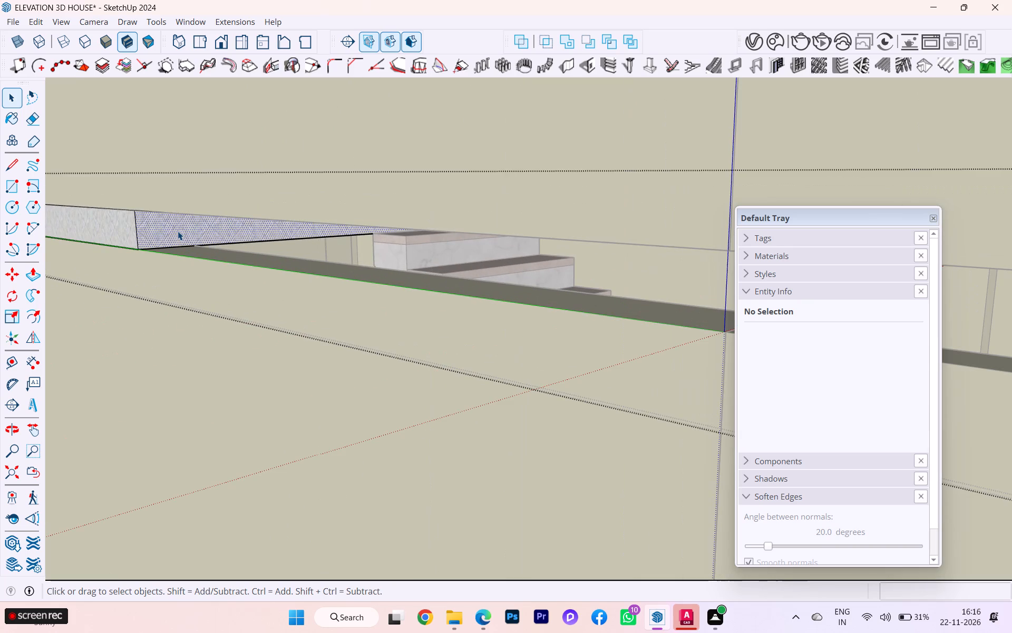
pyautogui.scroll(4, 178, 231)
pyautogui.moveTo(180, 233); pyautogui.dragTo(69, 215, button='middle')
pyautogui.scroll(2, 152, 227)
pyautogui.moveTo(136, 231); pyautogui.dragTo(122, 235, button='middle')
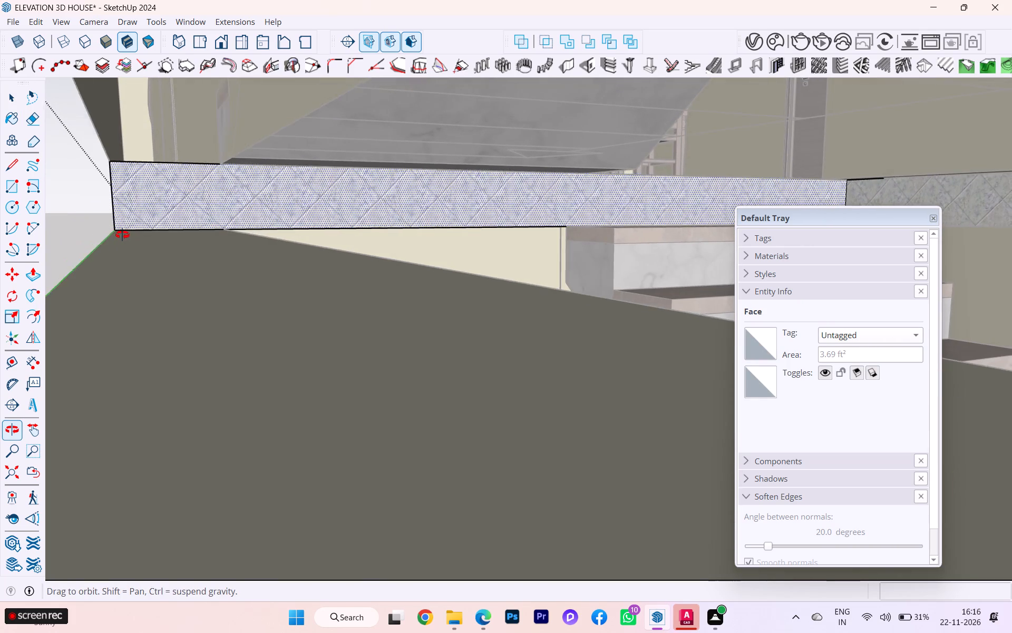
pyautogui.moveTo(122, 235); pyautogui.dragTo(126, 235, button='middle')
pyautogui.press('l')
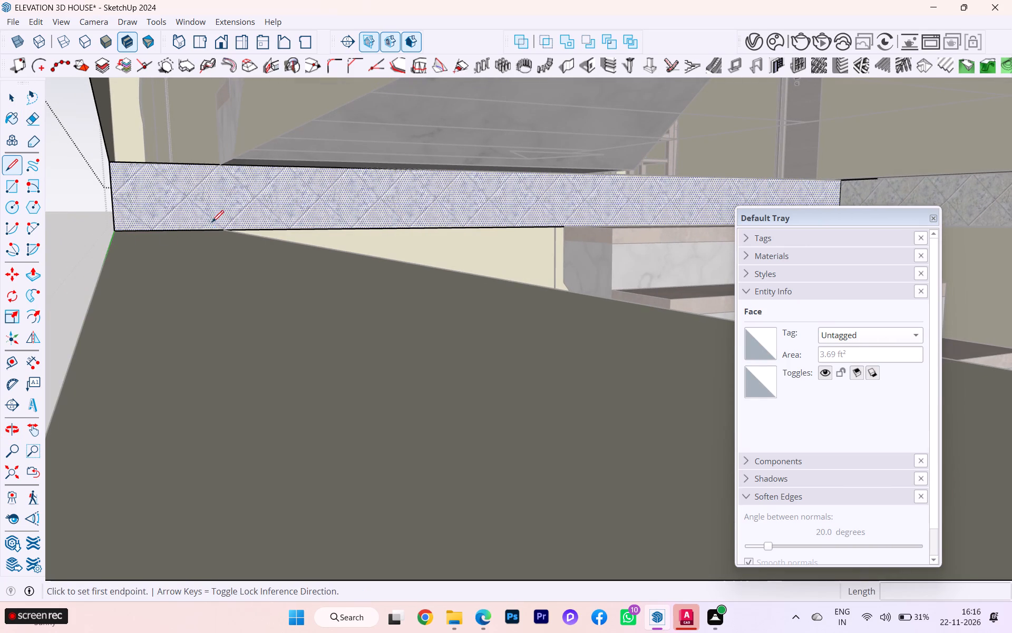
pyautogui.scroll(3, 257, 221)
pyautogui.click(217, 234)
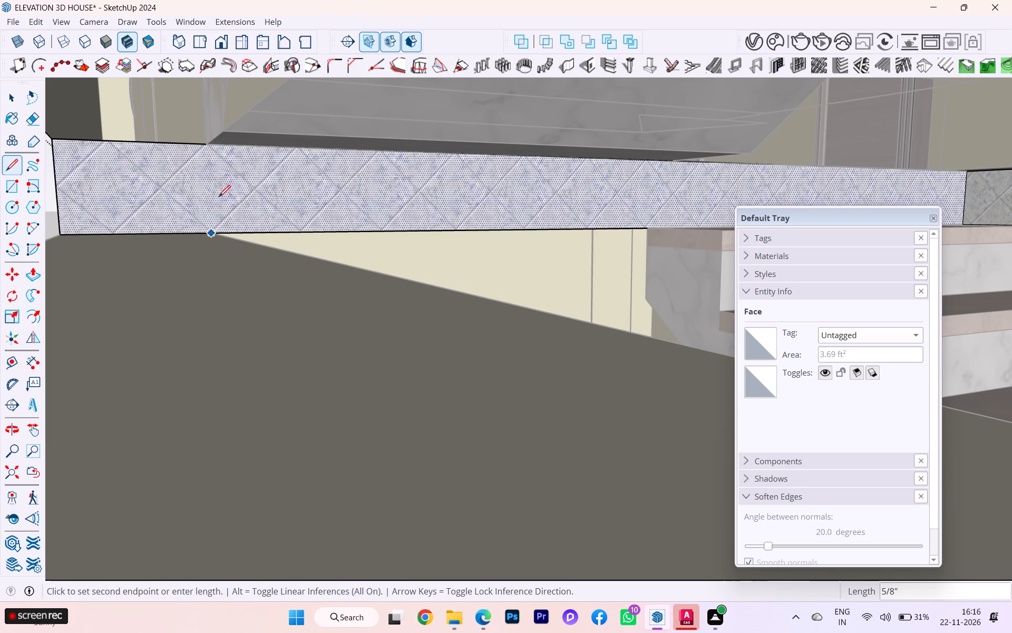
pyautogui.click(210, 145)
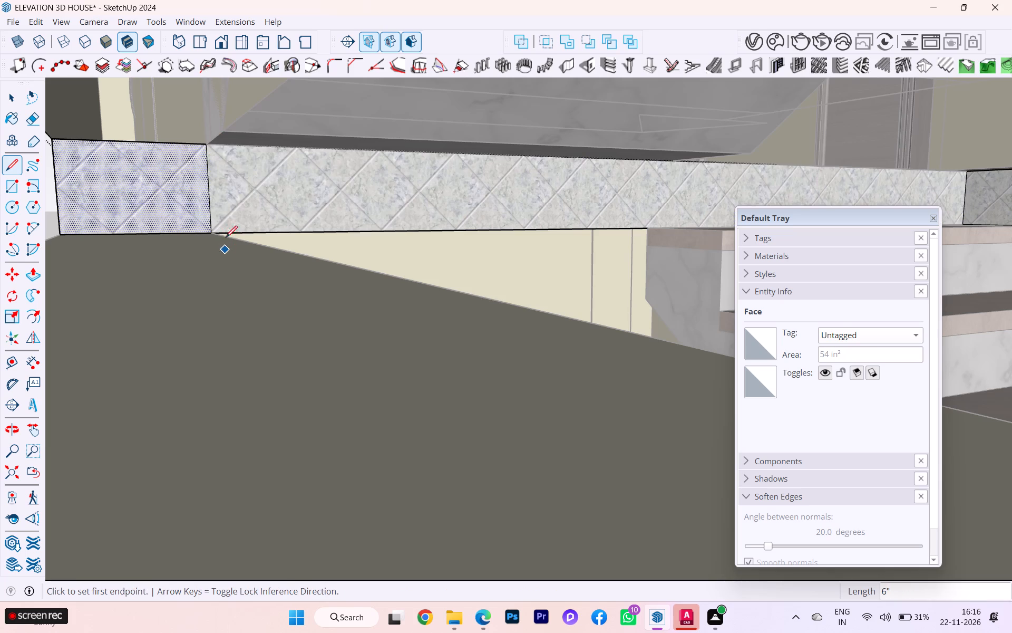
# Push/Pull the marked-off end face of the slab beside the stairwell 10' 4" out to the outer wall's face at the house corner.
pyautogui.press('p')
pyautogui.click(147, 186)
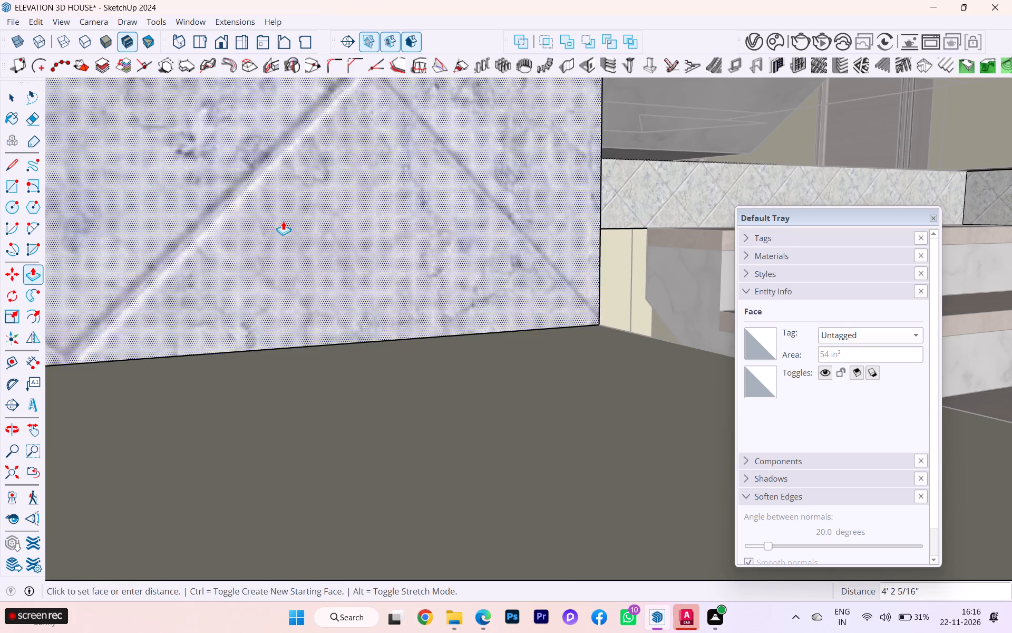
pyautogui.scroll(-6, 252, 224)
pyautogui.scroll(3, 275, 213)
pyautogui.scroll(-4, 275, 213)
pyautogui.scroll(-3, 328, 222)
pyautogui.scroll(2, 368, 230)
pyautogui.scroll(-2, 372, 231)
pyautogui.scroll(-4, 448, 243)
pyautogui.scroll(4, 450, 248)
pyautogui.scroll(-1, 452, 255)
pyautogui.scroll(1, 452, 259)
pyautogui.scroll(-1, 452, 260)
pyautogui.scroll(3, 452, 261)
pyautogui.scroll(-1, 452, 261)
pyautogui.scroll(4, 451, 264)
pyautogui.scroll(-1, 451, 265)
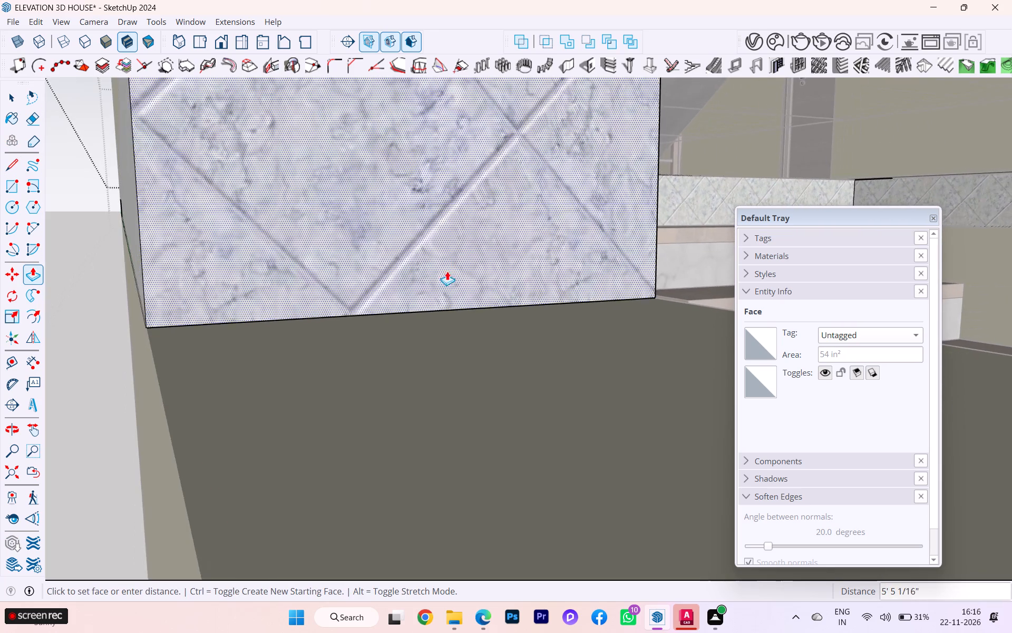
pyautogui.scroll(-1, 391, 271)
pyautogui.scroll(1, 391, 271)
pyautogui.scroll(-2, 391, 271)
pyautogui.scroll(1, 388, 271)
pyautogui.scroll(-1, 388, 271)
pyautogui.scroll(5, 387, 272)
pyautogui.scroll(-1, 348, 266)
pyautogui.scroll(1, 348, 266)
pyautogui.scroll(-3, 348, 266)
pyautogui.scroll(4, 348, 266)
pyautogui.scroll(-1, 353, 266)
pyautogui.scroll(1, 353, 266)
pyautogui.scroll(-2, 353, 266)
pyautogui.scroll(2, 353, 266)
pyautogui.scroll(-3, 353, 267)
pyautogui.scroll(1, 353, 267)
pyautogui.scroll(-10, 353, 267)
pyautogui.scroll(3, 355, 266)
pyautogui.scroll(-2, 365, 271)
pyautogui.scroll(2, 365, 272)
pyautogui.scroll(-2, 366, 272)
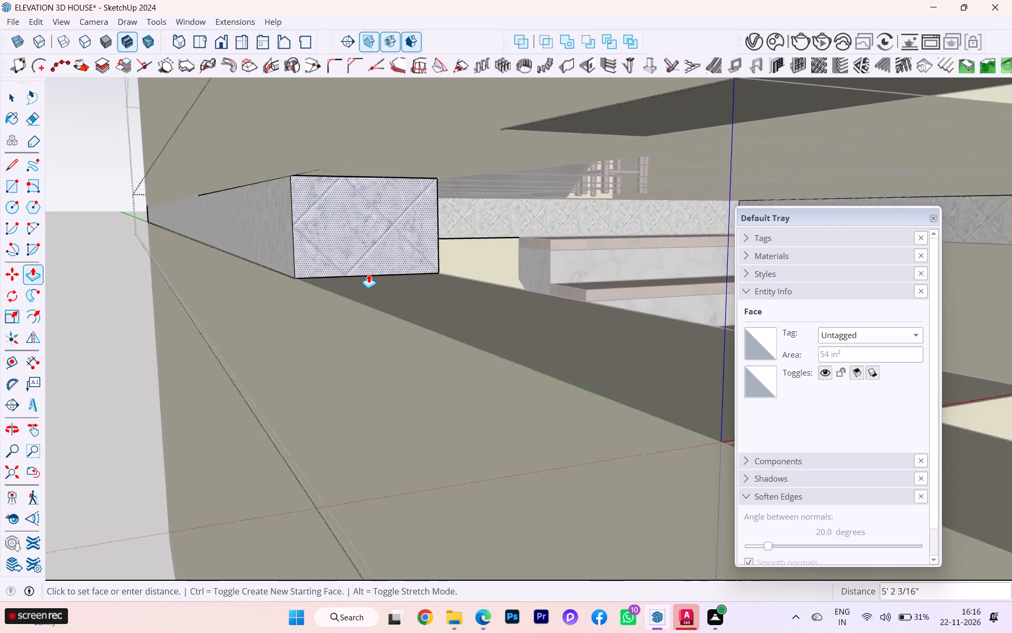
pyautogui.scroll(-3, 368, 274)
pyautogui.scroll(1, 370, 275)
pyautogui.scroll(-4, 370, 275)
pyautogui.scroll(1, 410, 279)
pyautogui.scroll(-3, 588, 297)
pyautogui.scroll(-1, 648, 308)
pyautogui.scroll(4, 648, 308)
pyautogui.scroll(-3, 648, 308)
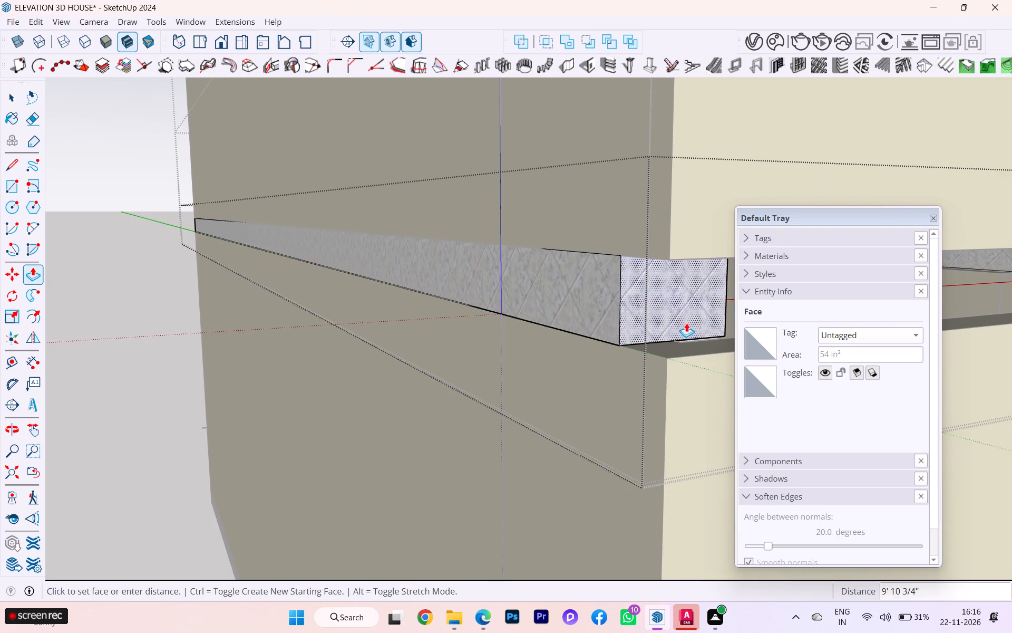
pyautogui.click(673, 247)
# Copy the 6" vertical corner edge at the end of the extended slab strip 4 1/2" along its inner side face.
pyautogui.scroll(-1, 439, 284)
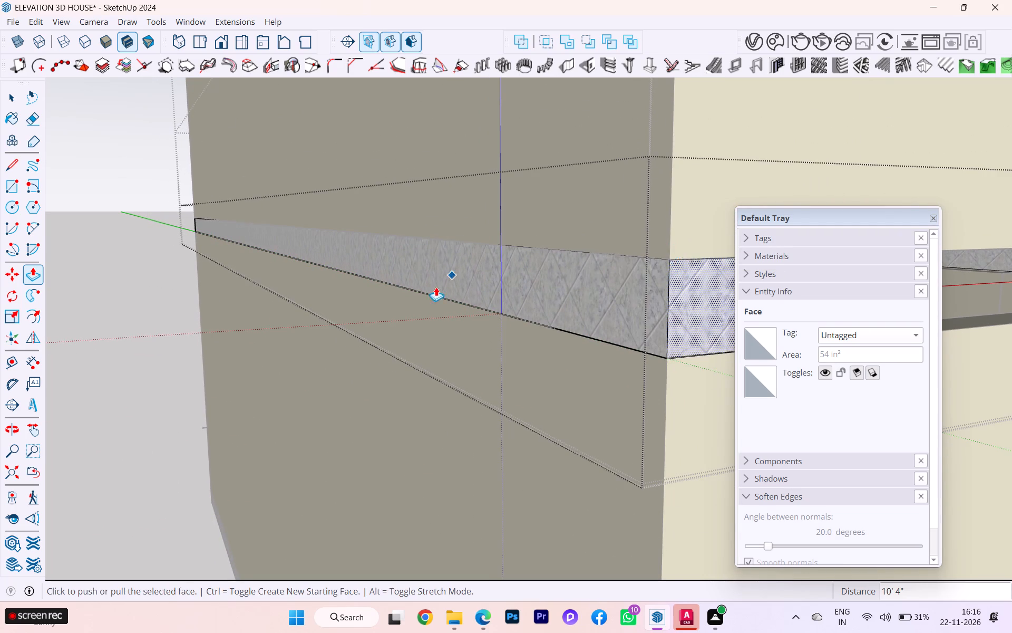
pyautogui.scroll(-1, 436, 287)
pyautogui.scroll(3, 435, 288)
pyautogui.scroll(-1, 434, 289)
pyautogui.scroll(2, 433, 290)
pyautogui.scroll(-2, 433, 290)
pyautogui.moveTo(534, 308); pyautogui.dragTo(215, 303, button='middle')
pyautogui.scroll(-7, 268, 298)
pyautogui.scroll(1, 303, 303)
pyautogui.scroll(-3, 303, 303)
pyautogui.scroll(1, 303, 303)
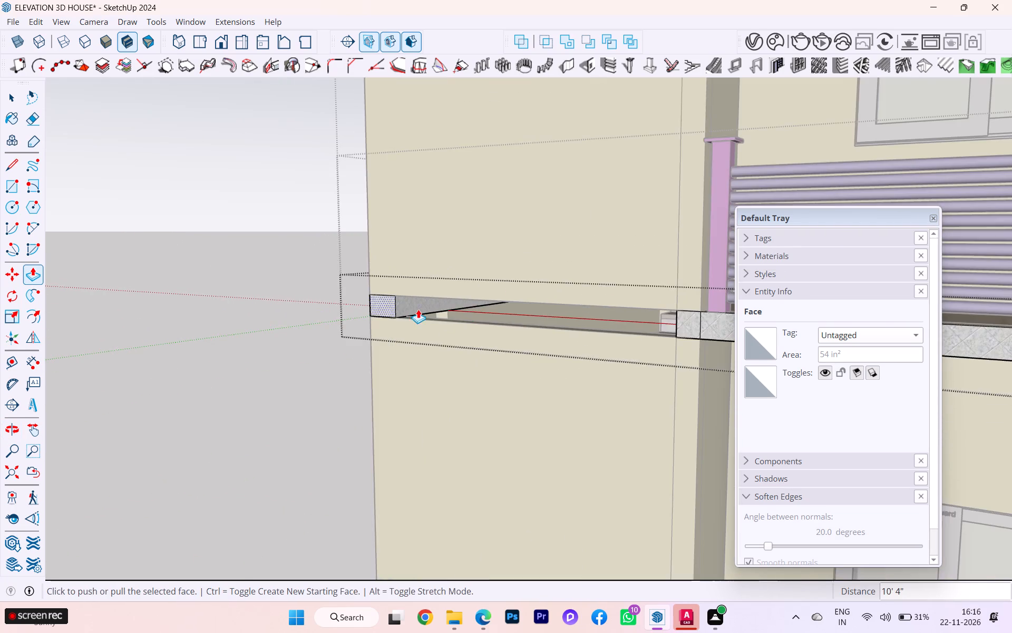
pyautogui.scroll(2, 476, 310)
pyautogui.moveTo(484, 314); pyautogui.dragTo(408, 310, button='middle')
pyautogui.scroll(2, 406, 310)
pyautogui.scroll(-1, 406, 310)
pyautogui.scroll(2, 406, 310)
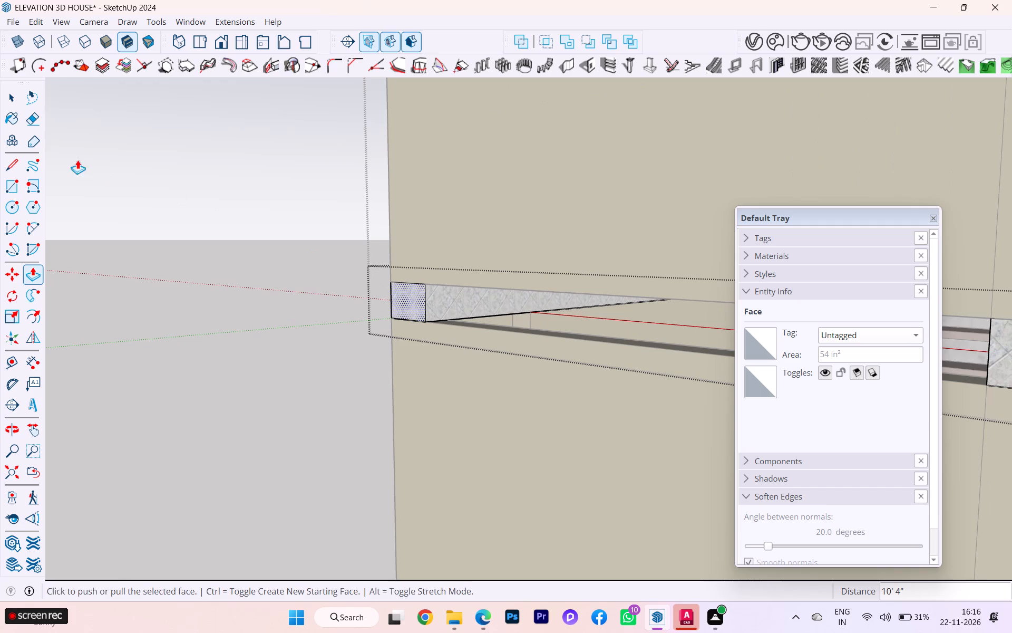
pyautogui.click(17, 100)
pyautogui.scroll(2, 385, 305)
pyautogui.scroll(-1, 385, 305)
pyautogui.scroll(7, 385, 305)
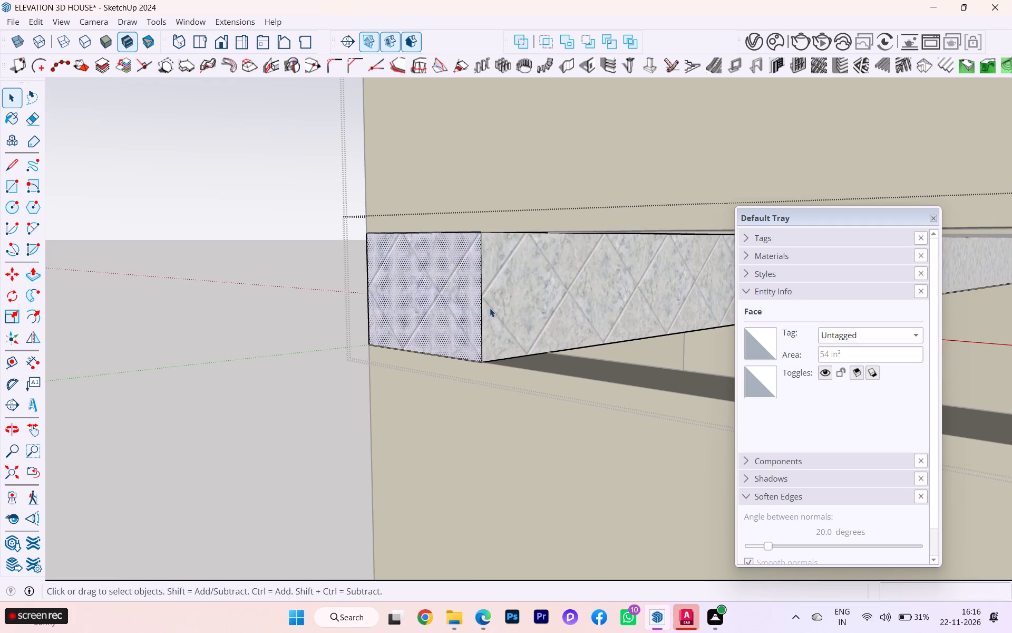
pyautogui.click(481, 318)
pyautogui.scroll(-1, 498, 319)
pyautogui.moveTo(499, 319); pyautogui.dragTo(461, 292, button='middle')
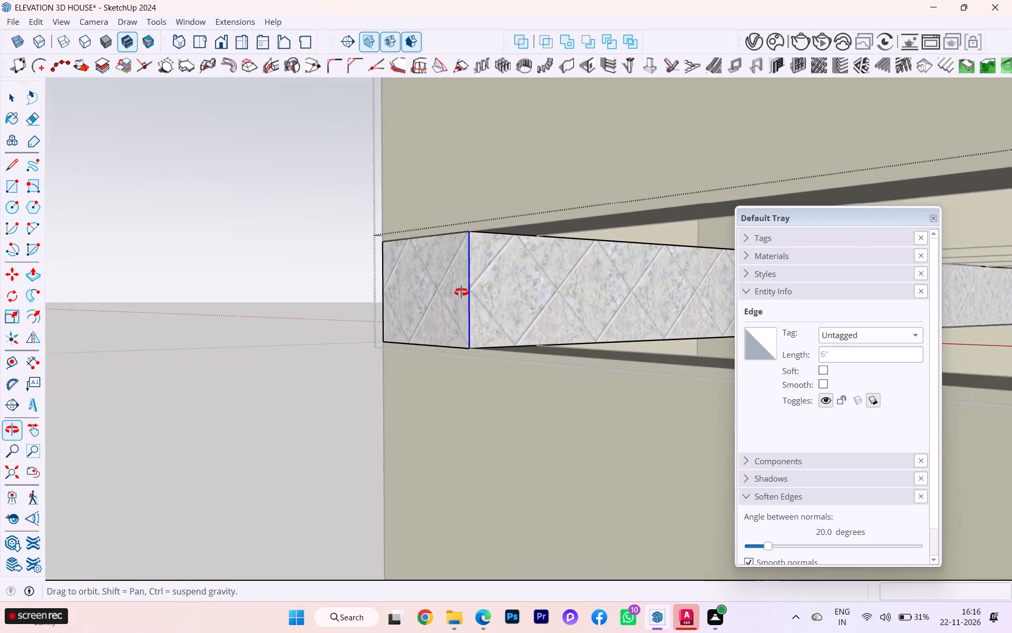
pyautogui.moveTo(461, 292); pyautogui.dragTo(356, 313, button='middle')
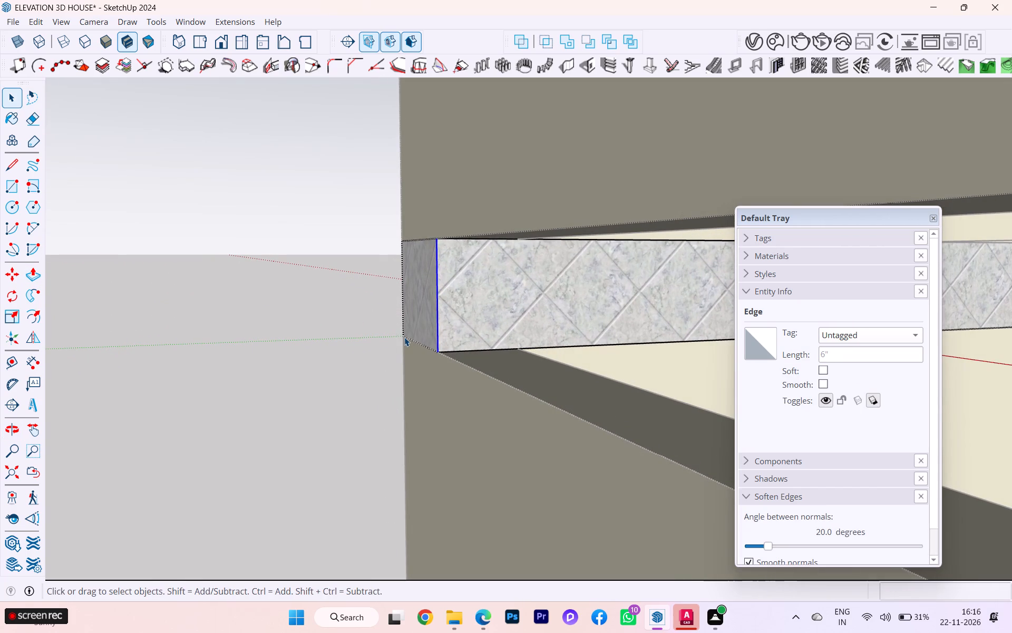
pyautogui.press('m')
pyautogui.press('Return')
pyautogui.scroll(2, 429, 353)
pyautogui.click(445, 357)
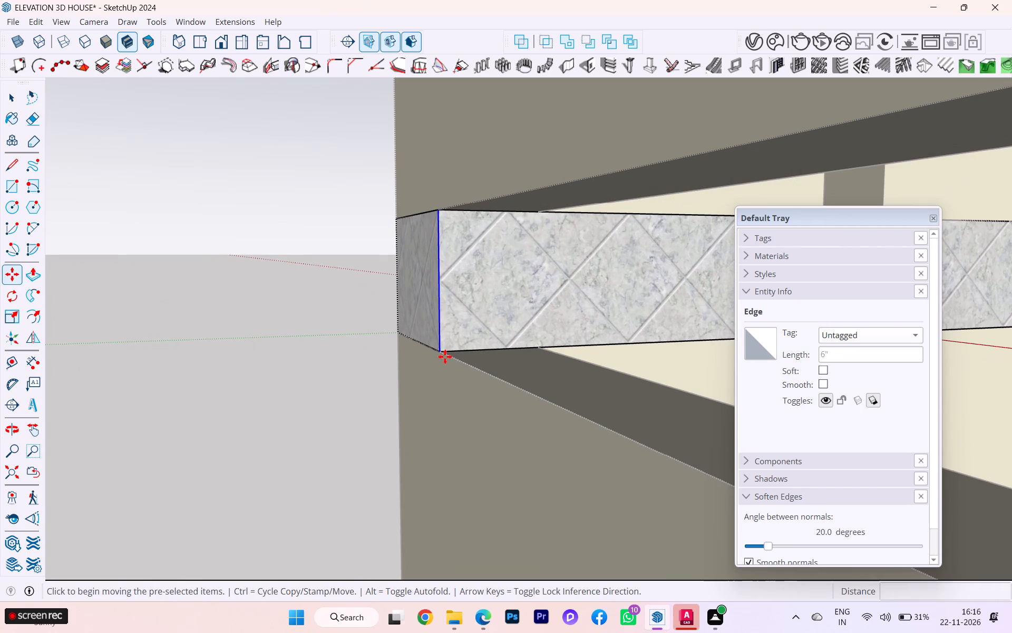
pyautogui.click(542, 349)
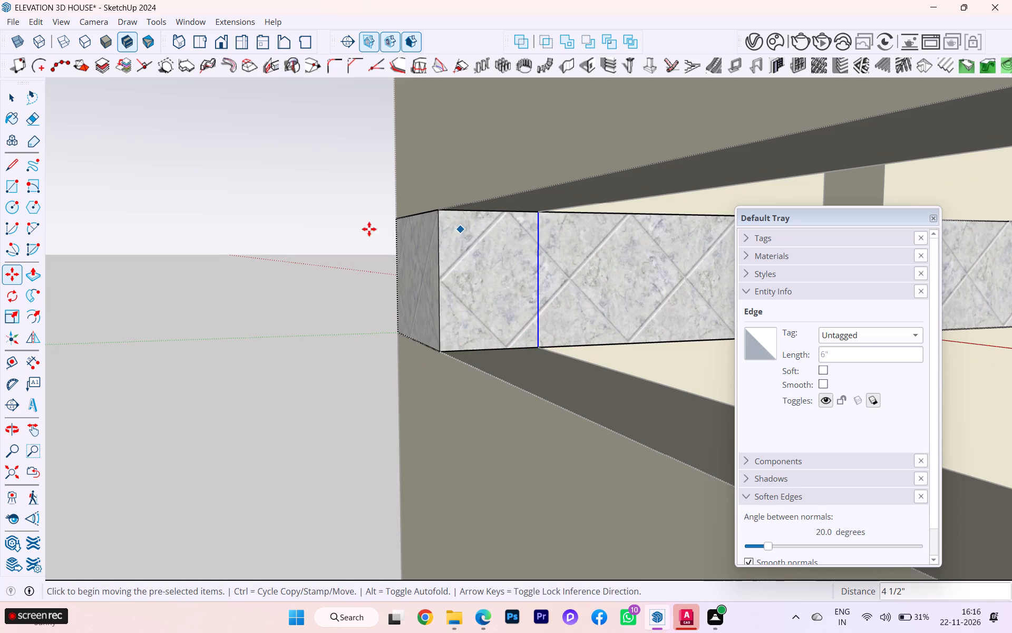
# Push/Pull the 4 1/2" wide face at the strip's end 6' 7 1/2" across the gap to meet the balcony slab.
pyautogui.click(15, 93)
pyautogui.moveTo(495, 302); pyautogui.dragTo(503, 294)
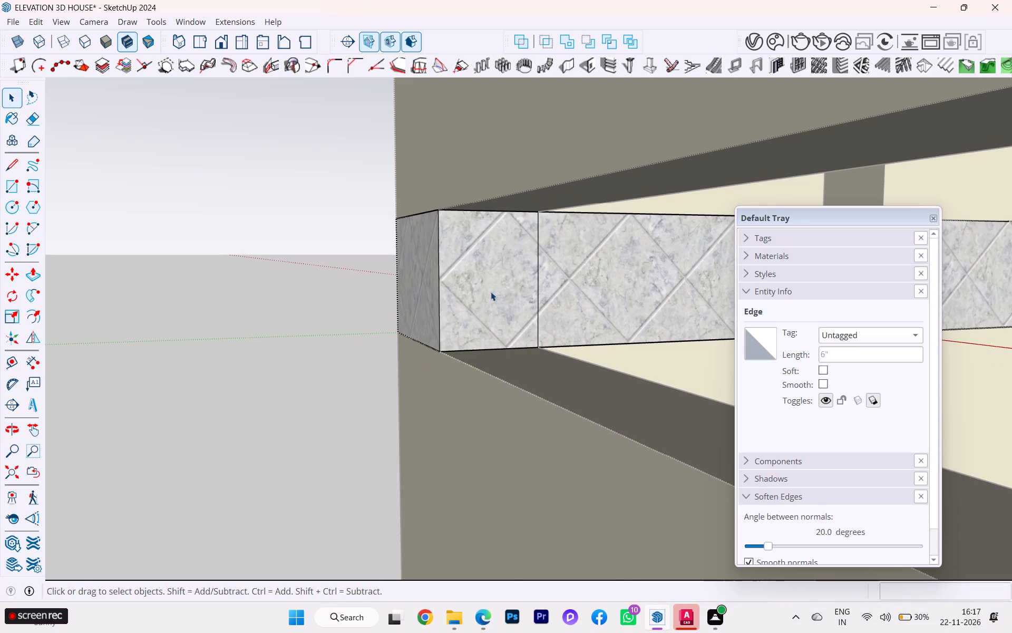
pyautogui.click(488, 290)
pyautogui.press('p')
pyautogui.click(474, 291)
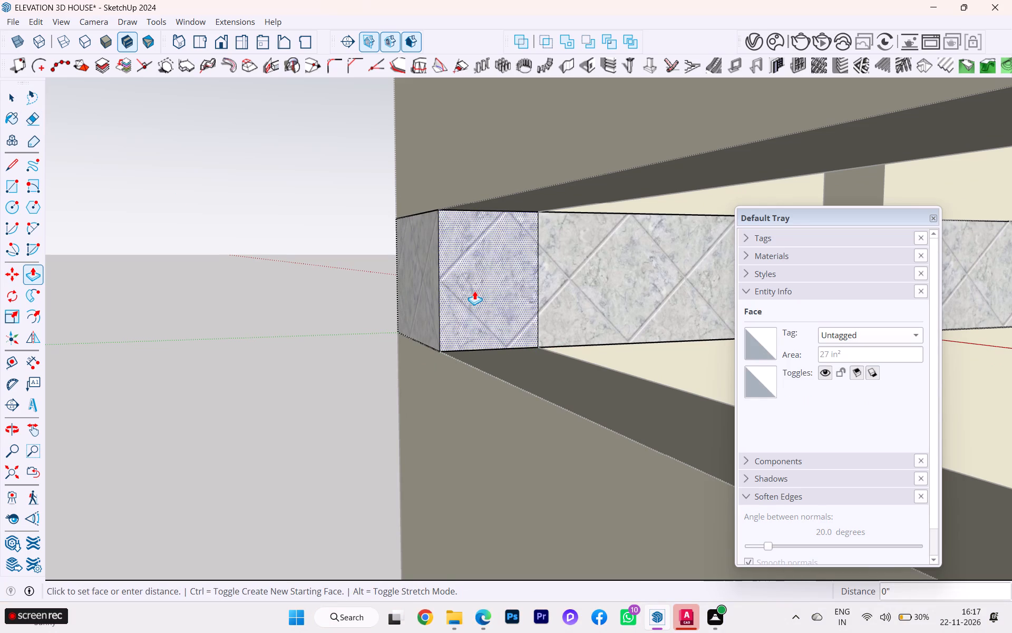
pyautogui.scroll(-1, 561, 320)
pyautogui.scroll(2, 559, 320)
pyautogui.scroll(-1, 558, 320)
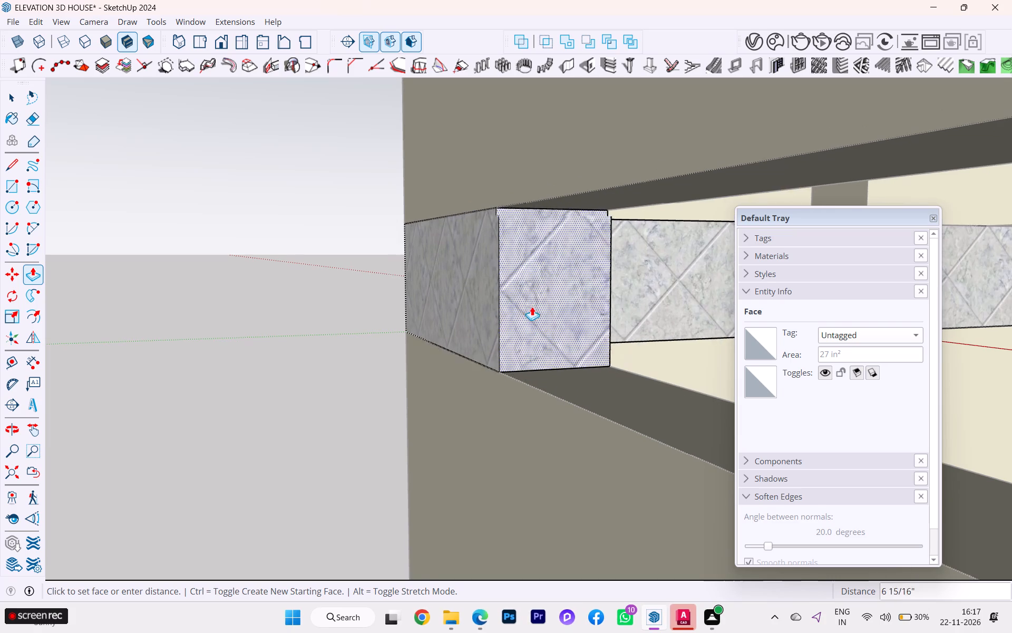
pyautogui.scroll(-2, 532, 306)
pyautogui.scroll(1, 531, 306)
pyautogui.scroll(-3, 531, 306)
pyautogui.scroll(5, 537, 315)
pyautogui.scroll(-3, 537, 316)
pyautogui.scroll(1, 534, 316)
pyautogui.scroll(-6, 534, 316)
pyautogui.scroll(1, 534, 316)
pyautogui.scroll(-4, 534, 316)
pyautogui.scroll(1, 511, 314)
pyautogui.scroll(-10, 511, 314)
pyautogui.scroll(1, 491, 313)
pyautogui.scroll(-1, 491, 313)
pyautogui.scroll(1, 491, 313)
pyautogui.scroll(-1, 491, 313)
pyautogui.scroll(1, 491, 313)
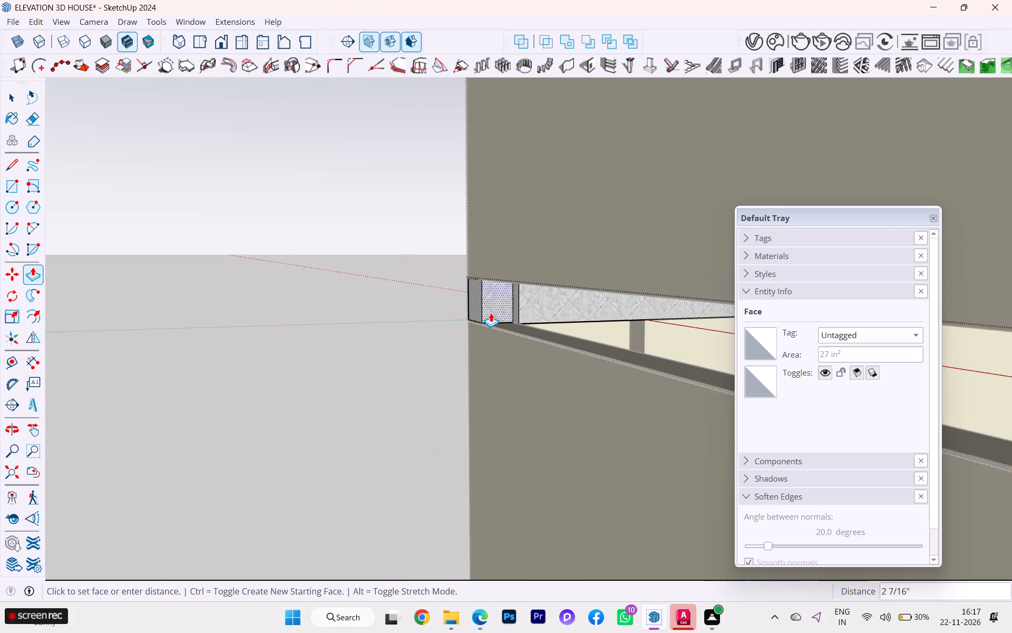
pyautogui.scroll(-3, 491, 313)
pyautogui.scroll(1, 491, 313)
pyautogui.scroll(-6, 491, 313)
pyautogui.scroll(1, 490, 313)
pyautogui.scroll(-2, 490, 313)
pyautogui.scroll(1, 490, 313)
pyautogui.scroll(-2, 490, 313)
pyautogui.scroll(2, 490, 313)
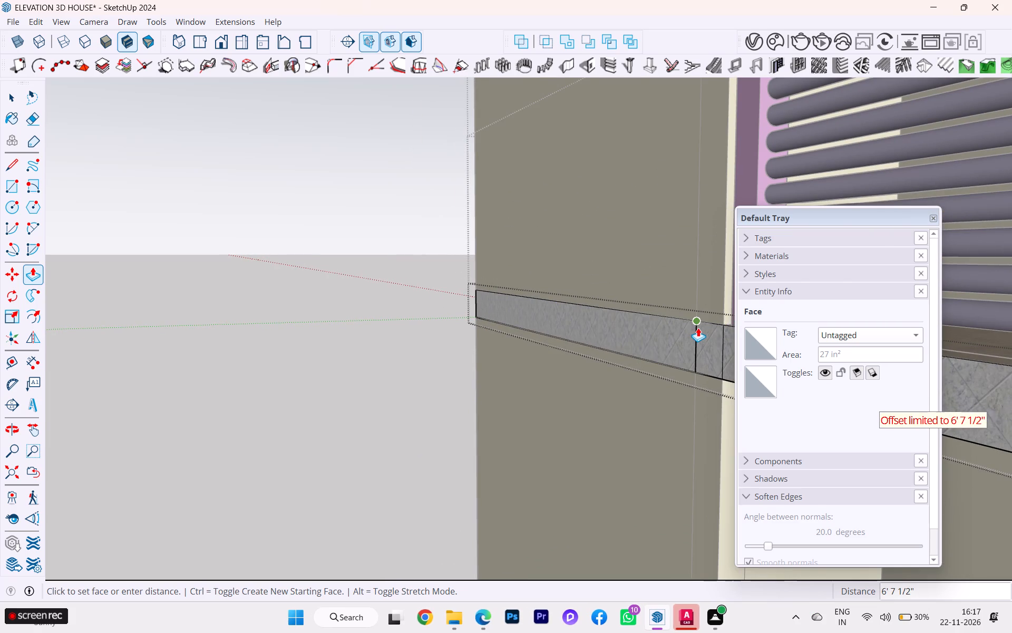
pyautogui.scroll(1, 698, 328)
pyautogui.click(698, 327)
# Erase the vertical seam line on the slab's outer edge face at the wall corner end of the new strip.
pyautogui.scroll(1, 686, 335)
pyautogui.scroll(-1, 685, 338)
pyautogui.scroll(10, 680, 343)
pyautogui.scroll(-1, 718, 362)
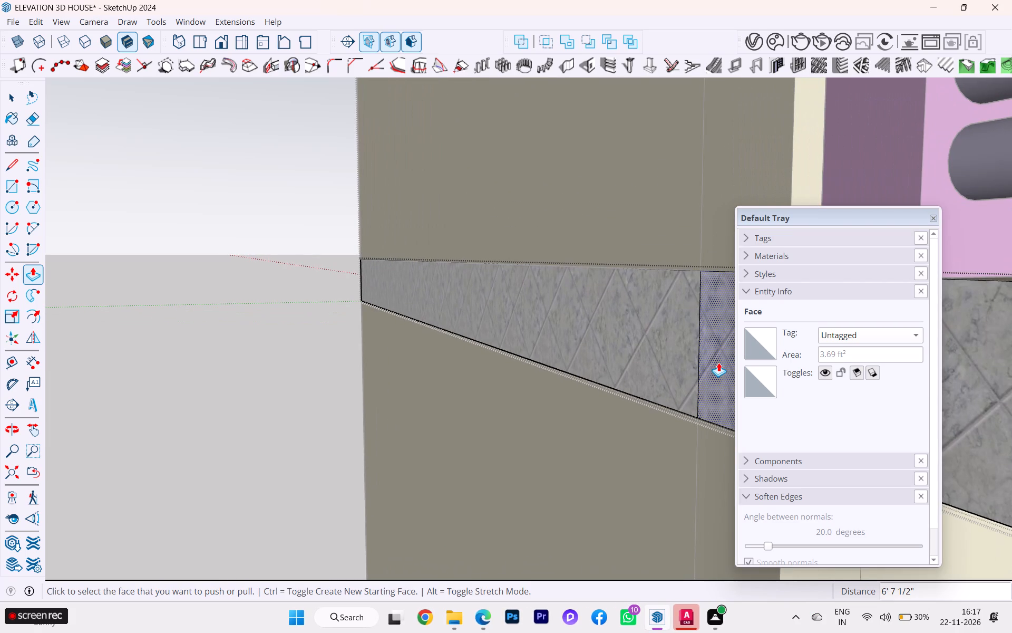
pyautogui.press('e')
pyautogui.click(696, 334)
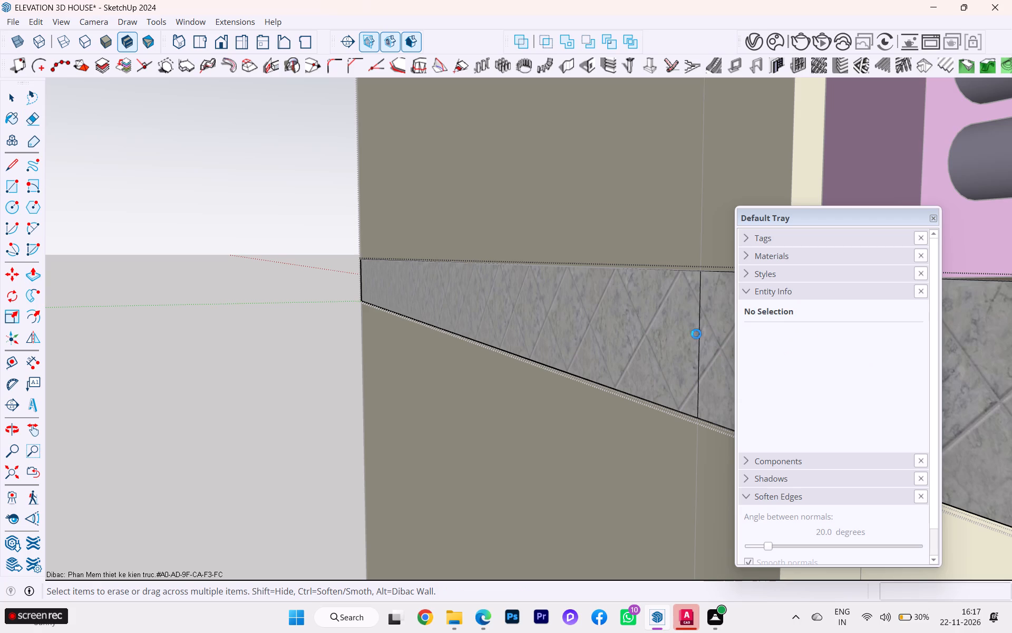
pyautogui.click(700, 331)
# Examine the slab band around the balcony front, the staircase corner and the long side wall.
pyautogui.scroll(-5, 596, 349)
pyautogui.scroll(-2, 531, 352)
pyautogui.scroll(4, 531, 352)
pyautogui.scroll(-2, 530, 352)
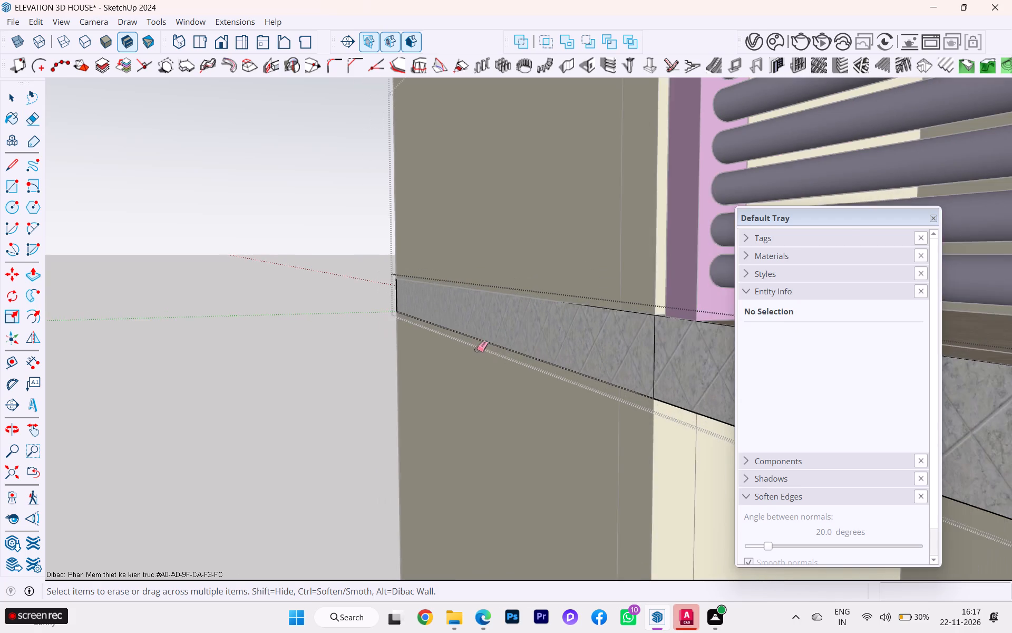
pyautogui.scroll(-1, 476, 349)
pyautogui.scroll(3, 476, 349)
pyautogui.scroll(-2, 476, 349)
pyautogui.moveTo(604, 357); pyautogui.dragTo(860, 387, button='middle')
pyautogui.scroll(-4, 529, 365)
pyautogui.scroll(1, 540, 365)
pyautogui.scroll(-1, 542, 365)
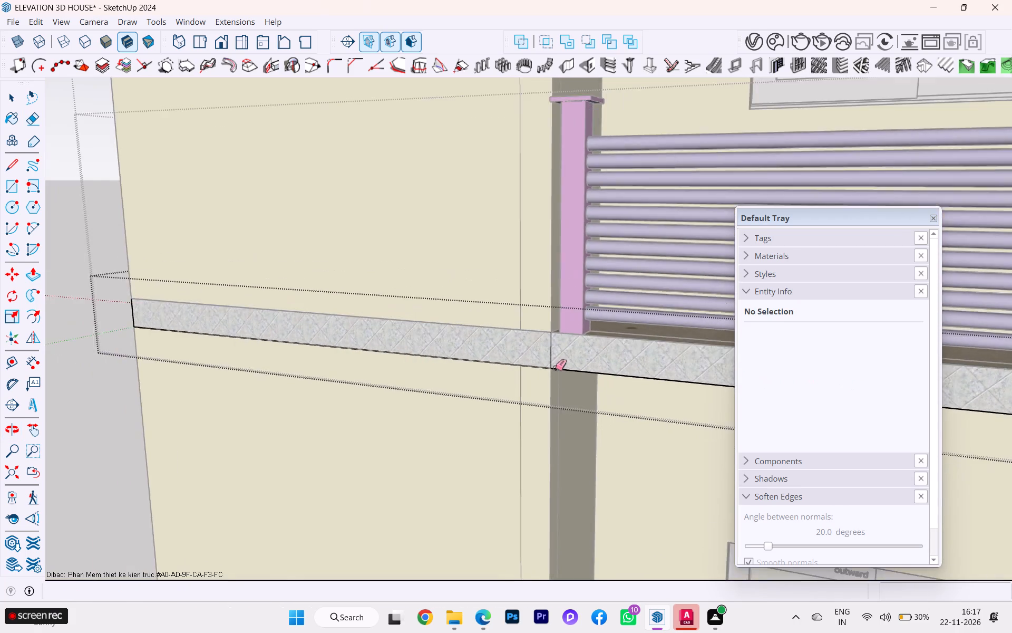
pyautogui.scroll(-6, 555, 369)
pyautogui.scroll(-3, 598, 371)
pyautogui.scroll(1, 598, 371)
pyautogui.scroll(-4, 478, 362)
pyautogui.moveTo(476, 362); pyautogui.dragTo(839, 465, button='middle')
pyautogui.scroll(-1, 459, 373)
pyautogui.moveTo(458, 373); pyautogui.dragTo(525, 382, button='middle')
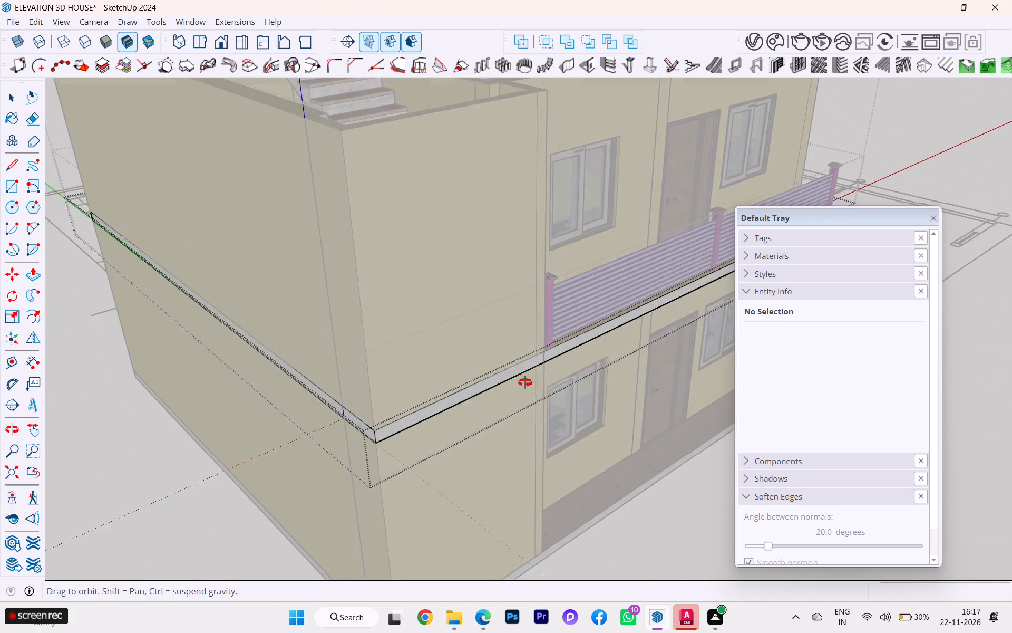
pyautogui.moveTo(525, 382); pyautogui.dragTo(881, 427, button='middle')
# Leave the nested slab group and return to editing the upper-floor group.
pyautogui.click(12, 95)
pyautogui.scroll(-3, 193, 183)
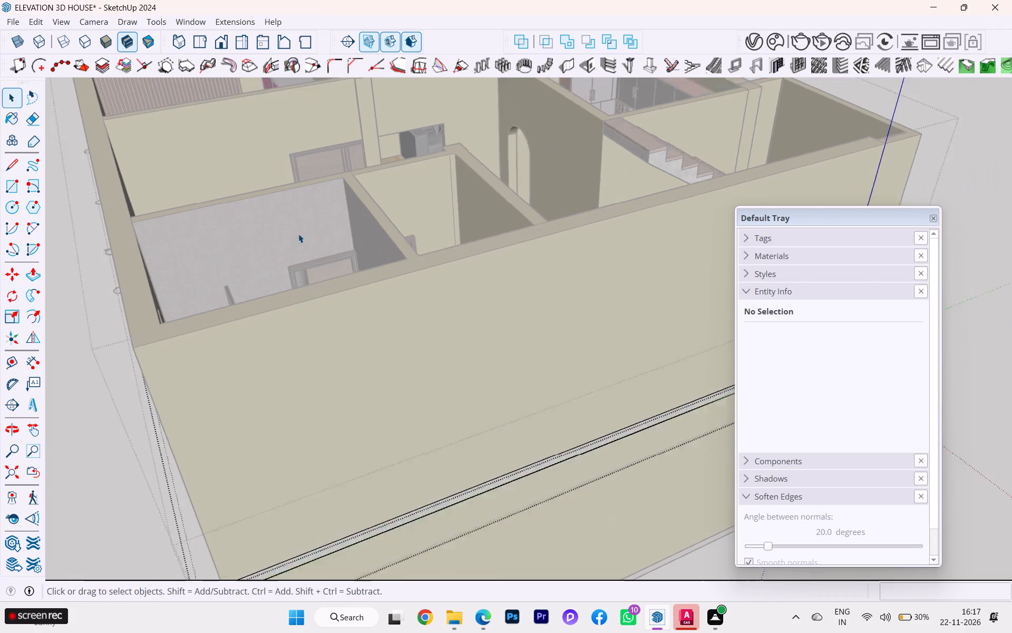
pyautogui.scroll(-1, 298, 234)
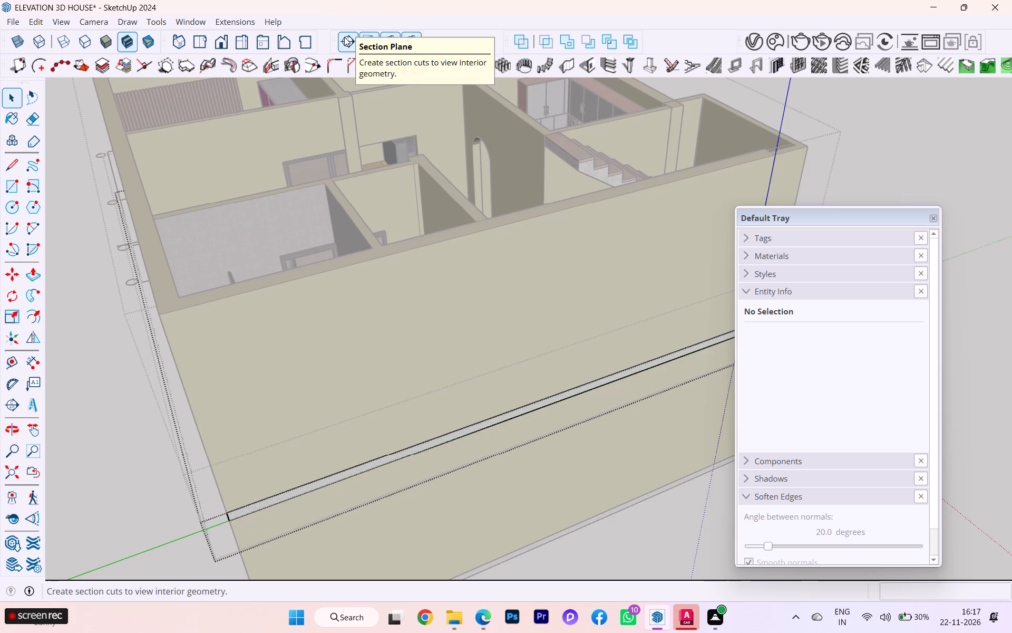
pyautogui.scroll(-3, 0, 161)
pyautogui.scroll(-4, 250, 304)
pyautogui.scroll(5, 260, 303)
pyautogui.scroll(-3, 261, 303)
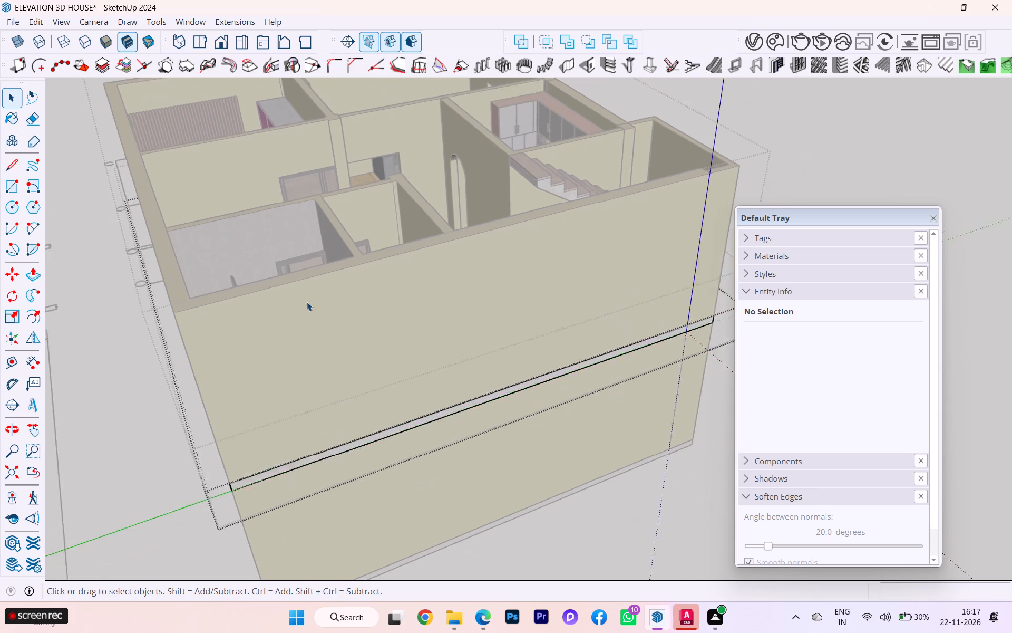
pyautogui.scroll(-1, 307, 302)
pyautogui.scroll(2, 308, 303)
pyautogui.click(738, 180)
pyautogui.click(735, 182)
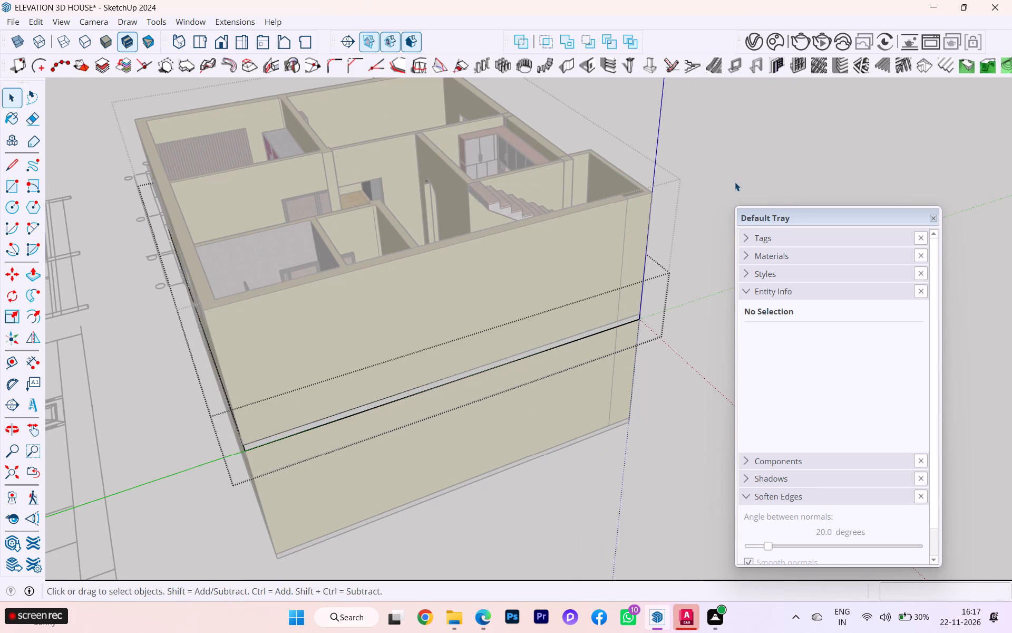
# Examine the upper floor's long side wall, its staircase corner and the adjoining front wall.
pyautogui.scroll(3, 581, 239)
pyautogui.scroll(7, 532, 247)
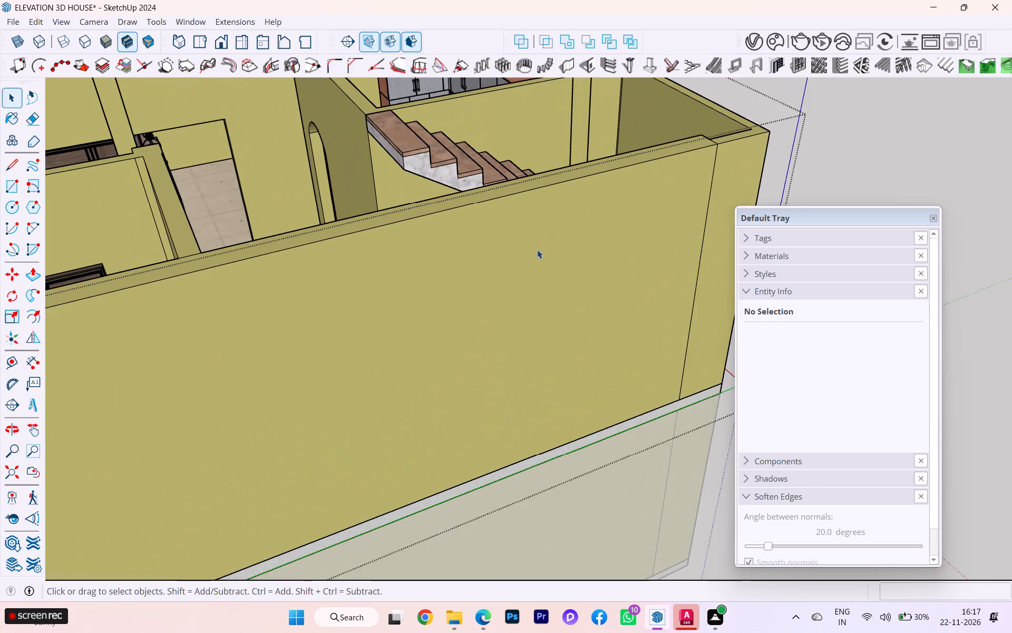
pyautogui.scroll(-1, 537, 250)
pyautogui.moveTo(504, 262); pyautogui.dragTo(447, 280, button='middle')
pyautogui.scroll(4, 637, 235)
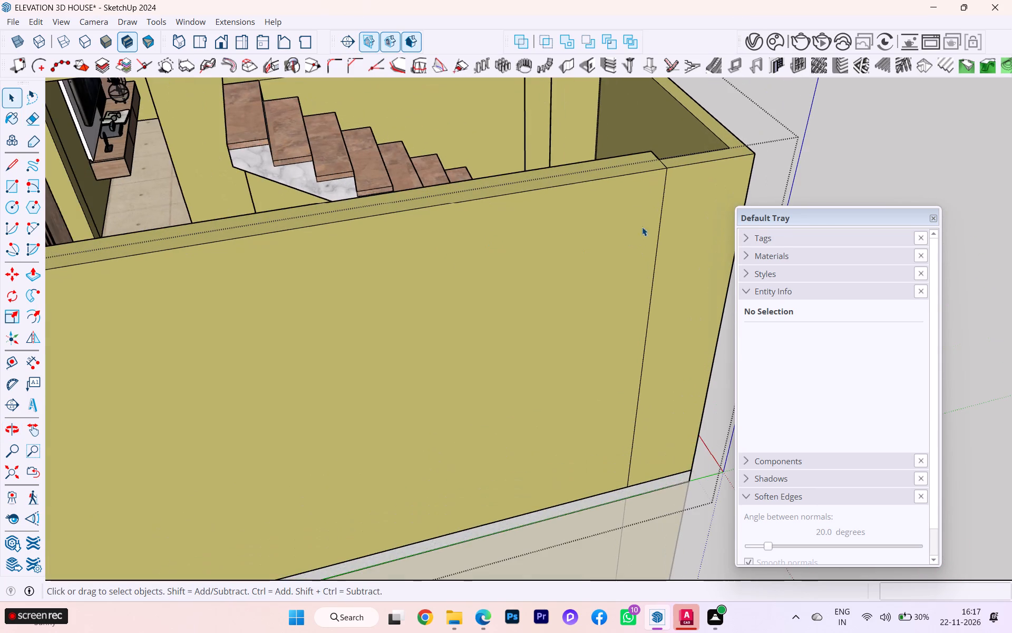
pyautogui.scroll(-1, 615, 210)
pyautogui.moveTo(499, 229); pyautogui.dragTo(150, 266, button='middle')
pyautogui.scroll(-3, 522, 210)
pyautogui.moveTo(496, 229); pyautogui.dragTo(441, 231, button='middle')
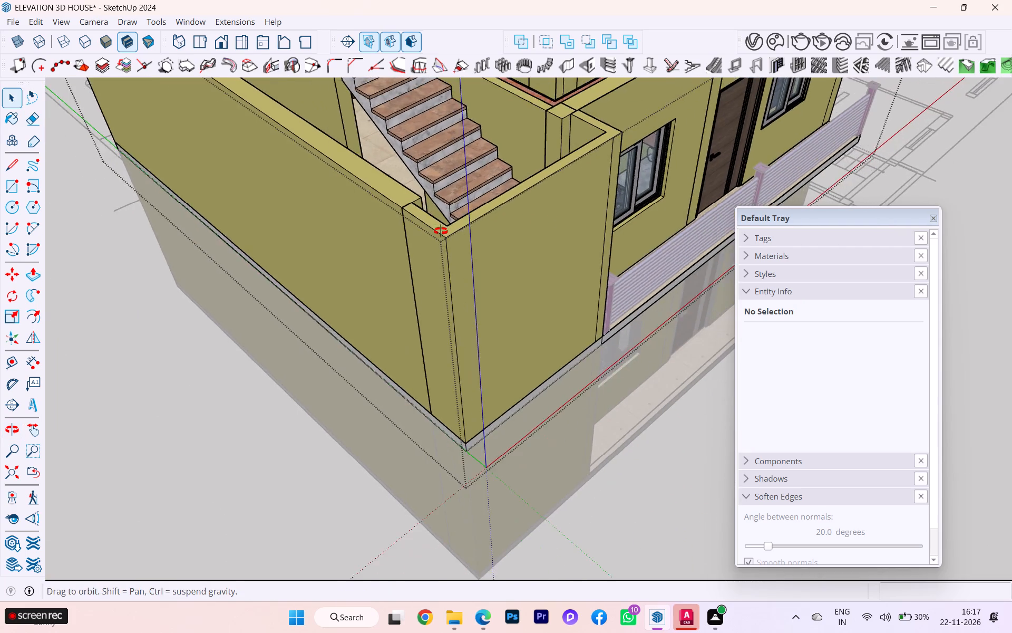
pyautogui.moveTo(441, 231); pyautogui.dragTo(298, 238, button='middle')
pyautogui.scroll(-4, 508, 250)
pyautogui.moveTo(494, 237); pyautogui.dragTo(538, 385, button='middle')
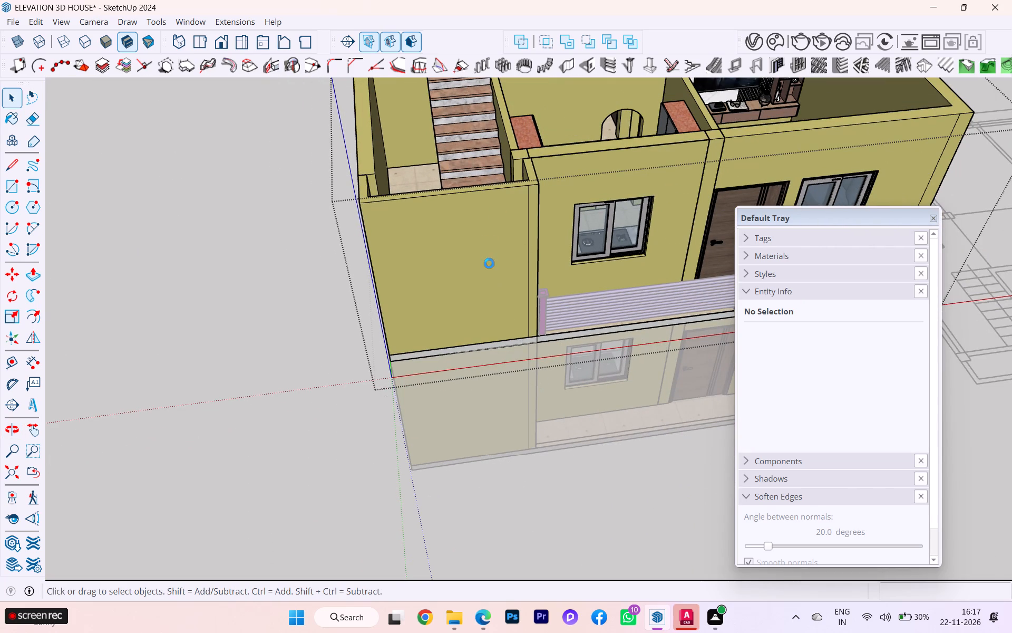
# Examine the front facade with its balcony railing and the floor plan linework lying beside the house.
pyautogui.scroll(8, 485, 245)
pyautogui.scroll(-1, 484, 229)
pyautogui.scroll(1, 484, 229)
pyautogui.scroll(-2, 484, 229)
pyautogui.scroll(1, 484, 229)
pyautogui.scroll(6, 435, 212)
pyautogui.scroll(-10, 415, 216)
pyautogui.scroll(2, 384, 217)
pyautogui.scroll(-3, 384, 217)
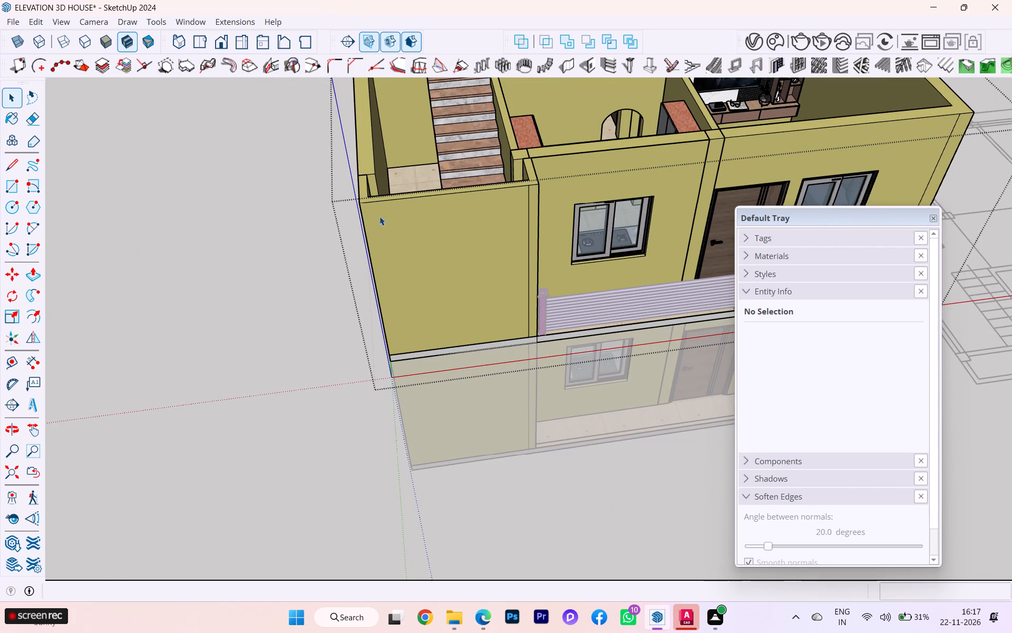
pyautogui.scroll(-6, 372, 219)
pyautogui.scroll(5, 351, 217)
pyautogui.scroll(-6, 351, 217)
pyautogui.scroll(2, 323, 216)
pyautogui.scroll(-4, 323, 216)
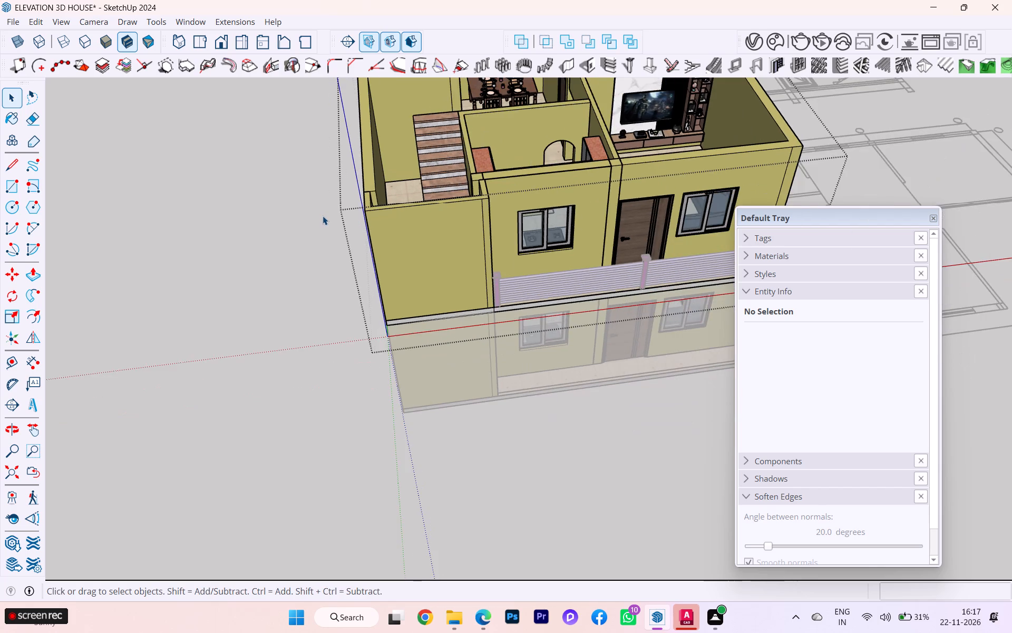
pyautogui.scroll(-3, 323, 215)
pyautogui.scroll(2, 324, 215)
pyautogui.scroll(-4, 324, 215)
pyautogui.scroll(1, 303, 219)
pyautogui.scroll(-2, 301, 219)
pyautogui.scroll(5, 300, 219)
pyautogui.scroll(4, 760, 235)
pyautogui.scroll(4, 692, 258)
pyautogui.scroll(-1, 707, 274)
pyautogui.scroll(2, 708, 275)
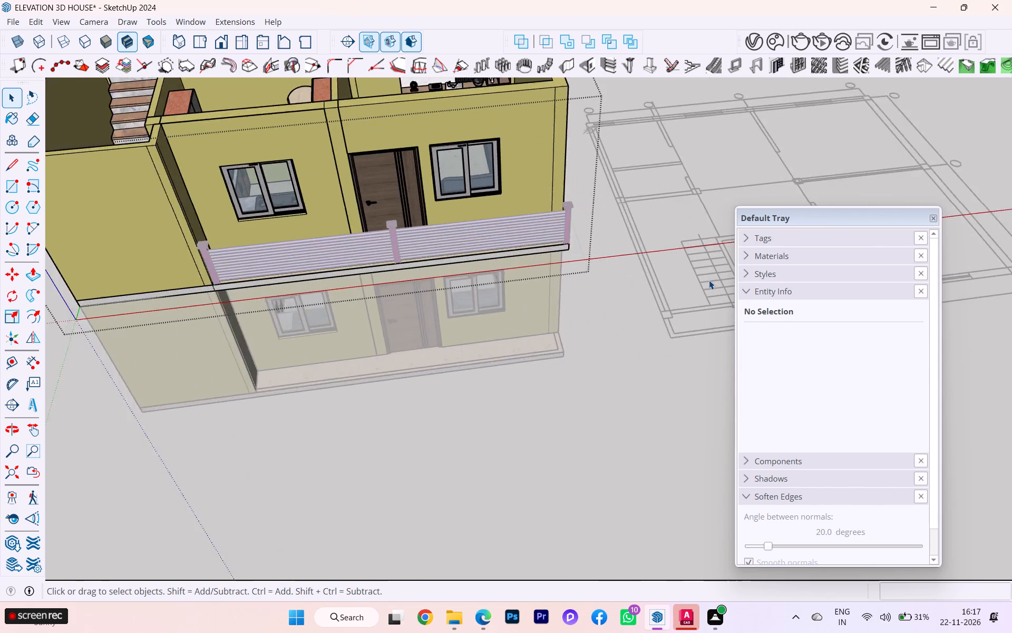
pyautogui.scroll(1, 709, 280)
pyautogui.scroll(-2, 709, 280)
pyautogui.scroll(7, 709, 280)
pyautogui.scroll(-2, 709, 280)
pyautogui.scroll(3, 709, 280)
pyautogui.scroll(-2, 680, 275)
pyautogui.scroll(5, 680, 275)
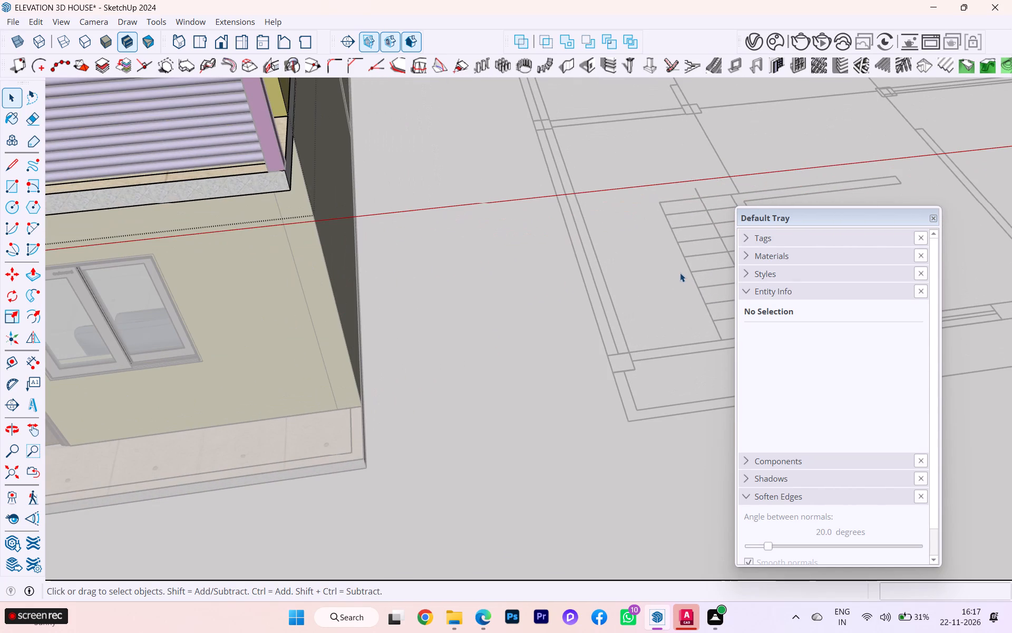
pyautogui.scroll(-7, 414, 268)
pyautogui.scroll(1, 414, 267)
pyautogui.scroll(-1, 414, 267)
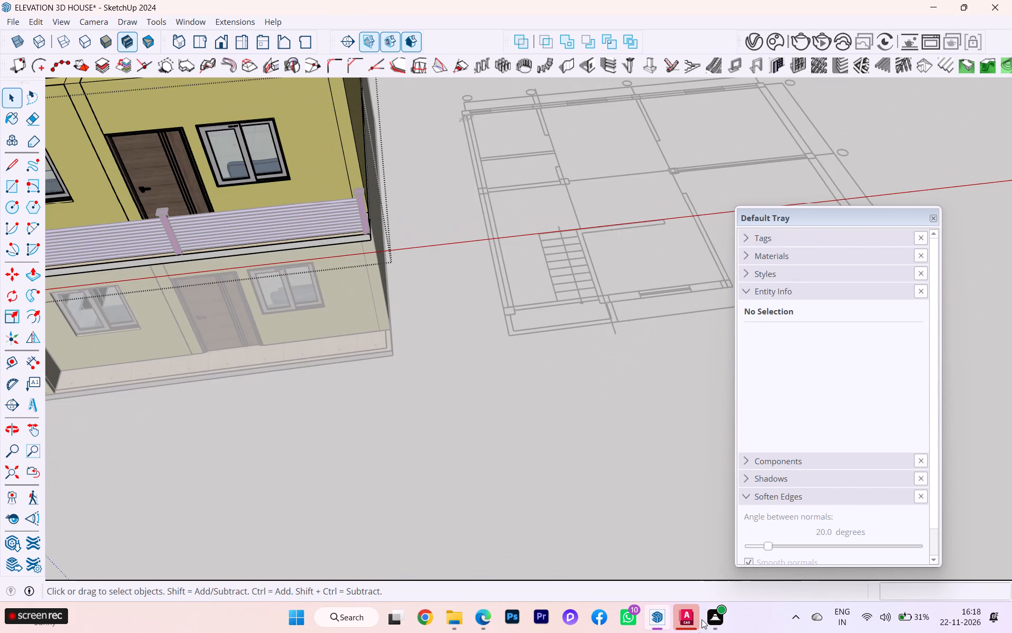
# Switch to AutoCAD and compare the staircase and balcony areas of the first floor and ground floor plans.
pyautogui.click(674, 616)
pyautogui.scroll(3, 559, 357)
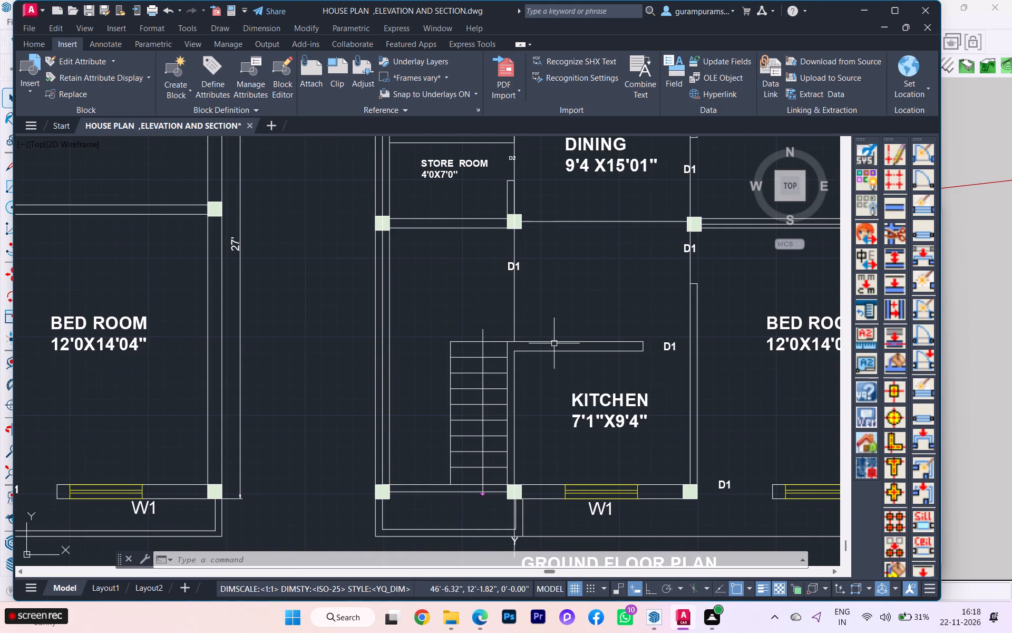
pyautogui.scroll(-2, 561, 344)
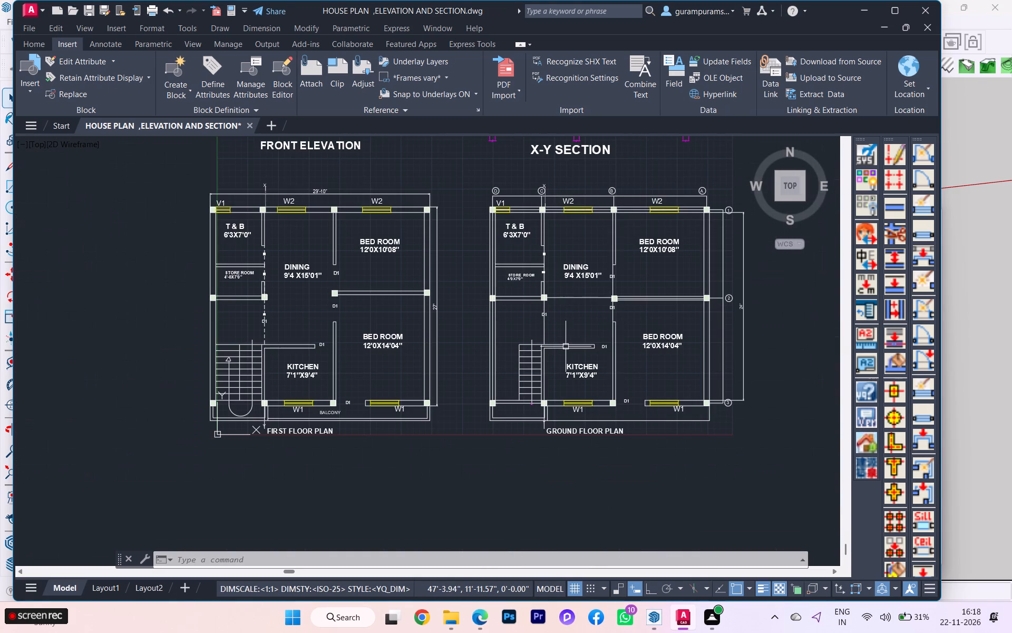
pyautogui.scroll(2, 557, 363)
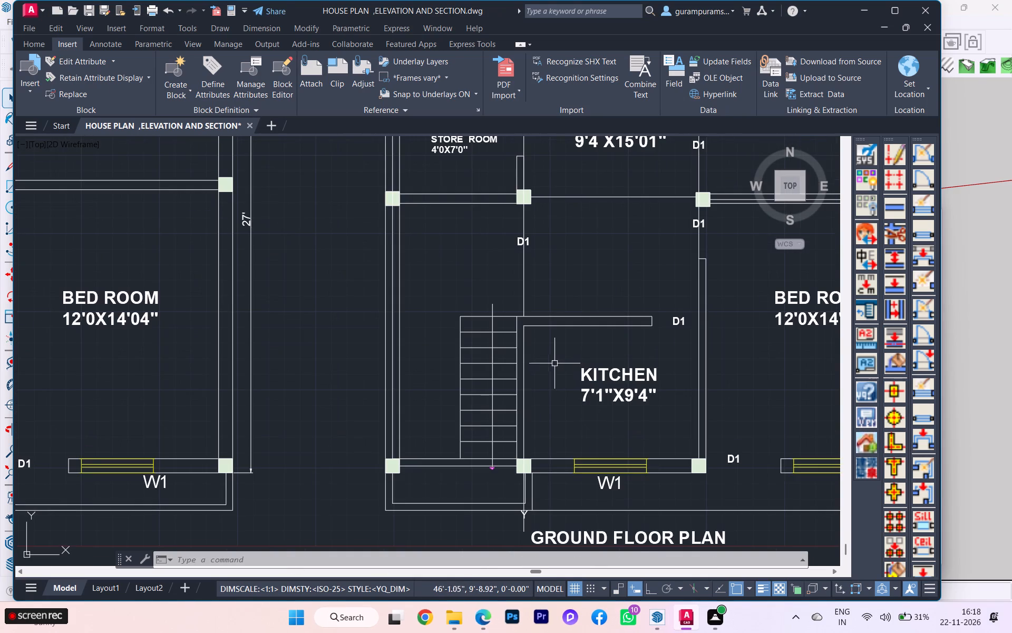
pyautogui.scroll(-1, 484, 367)
pyautogui.scroll(-2, 590, 380)
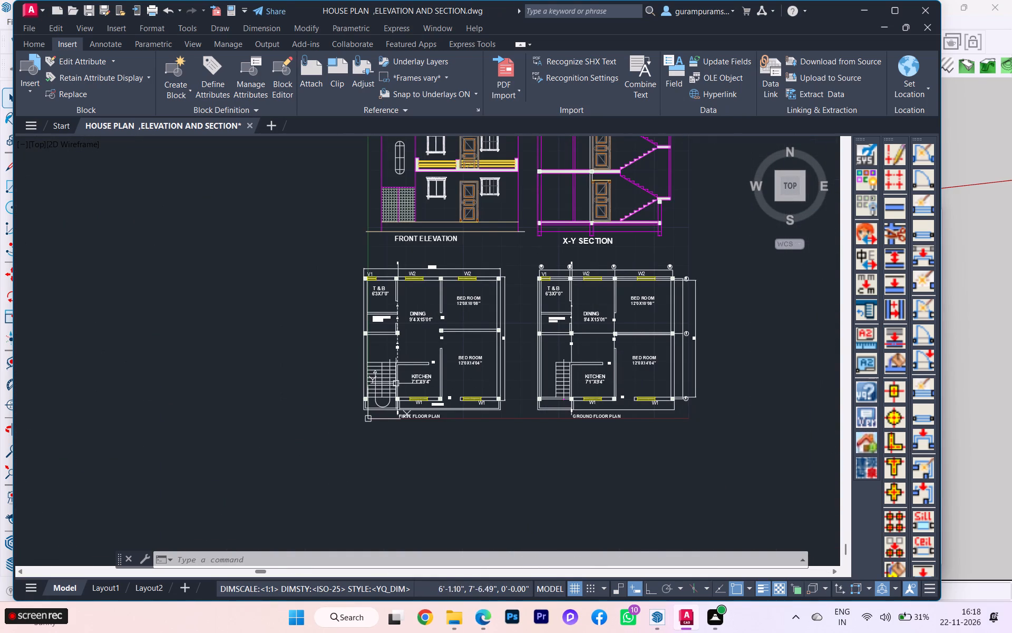
pyautogui.moveTo(420, 389); pyautogui.dragTo(431, 389, button='middle')
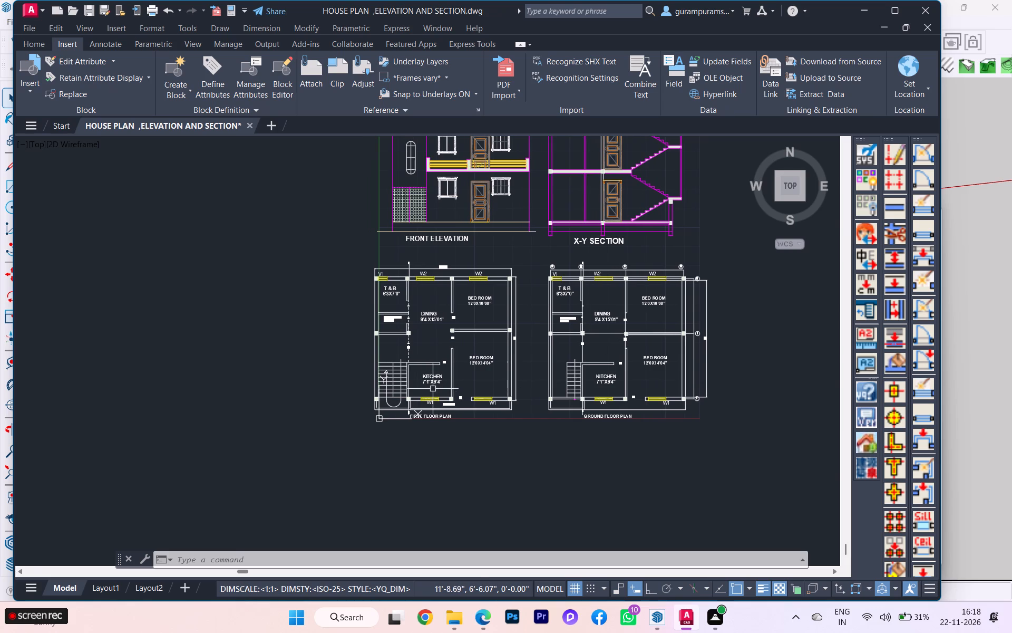
pyautogui.scroll(2, 444, 383)
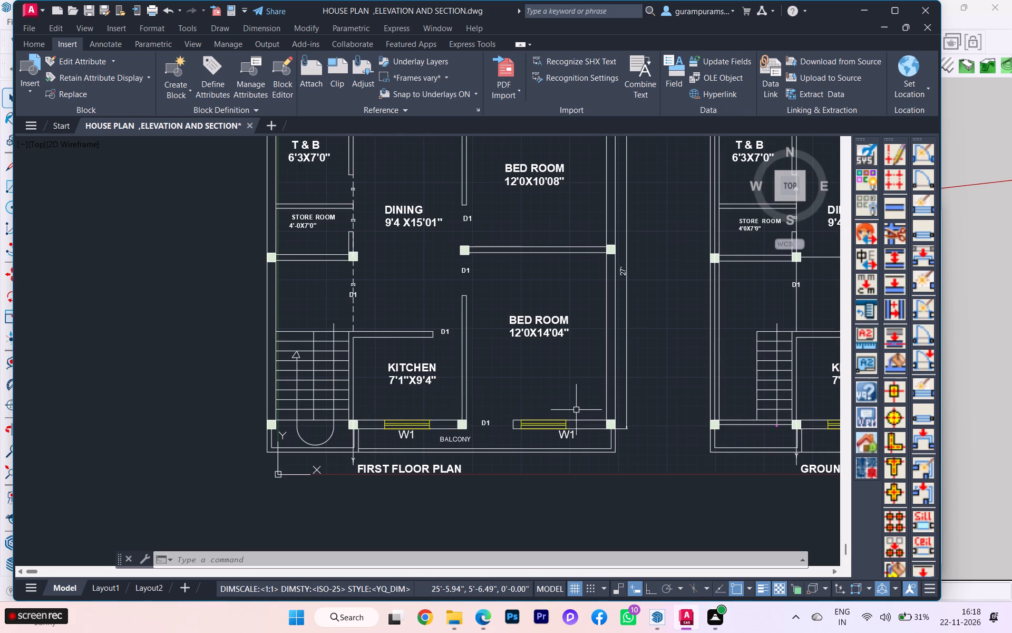
pyautogui.scroll(-2, 586, 408)
pyautogui.scroll(3, 592, 408)
pyautogui.scroll(-1, 592, 408)
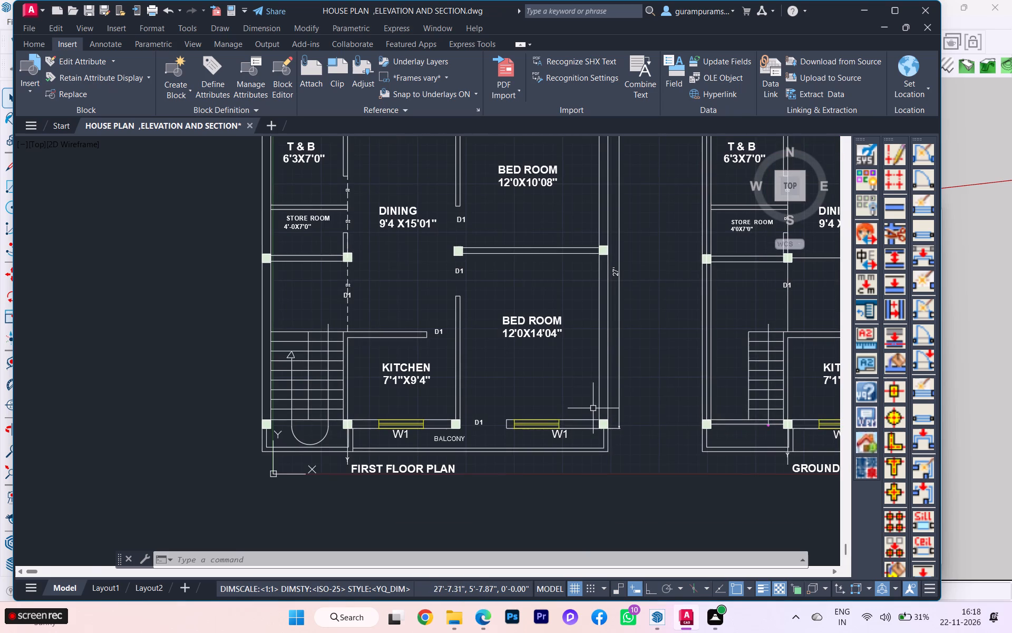
pyautogui.scroll(1, 593, 408)
pyautogui.scroll(-2, 593, 408)
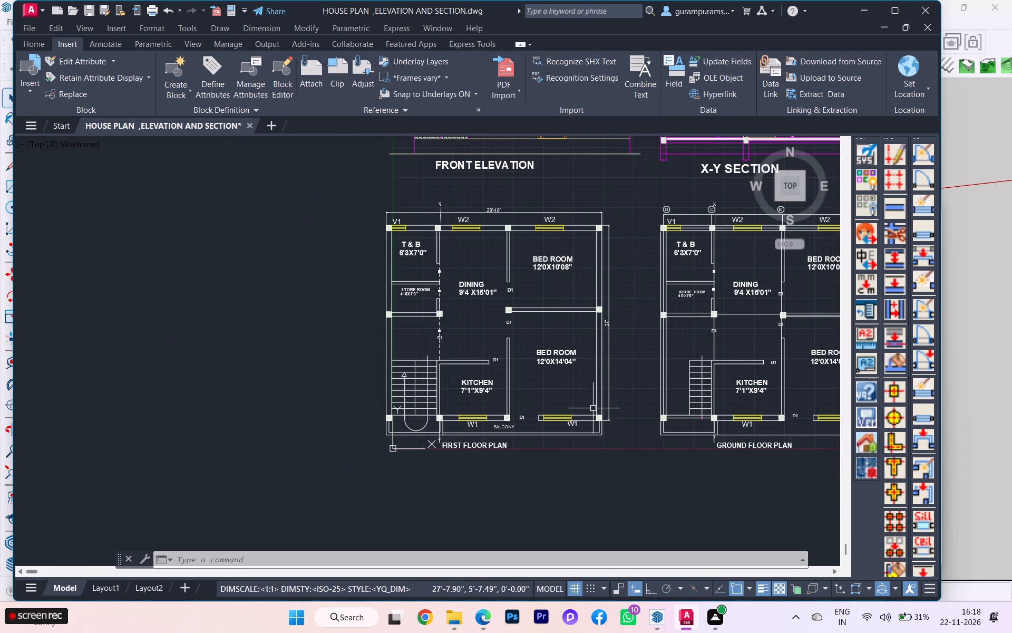
pyautogui.scroll(-4, 593, 408)
pyautogui.scroll(-1, 482, 394)
pyautogui.moveTo(480, 394); pyautogui.dragTo(617, 382, button='middle')
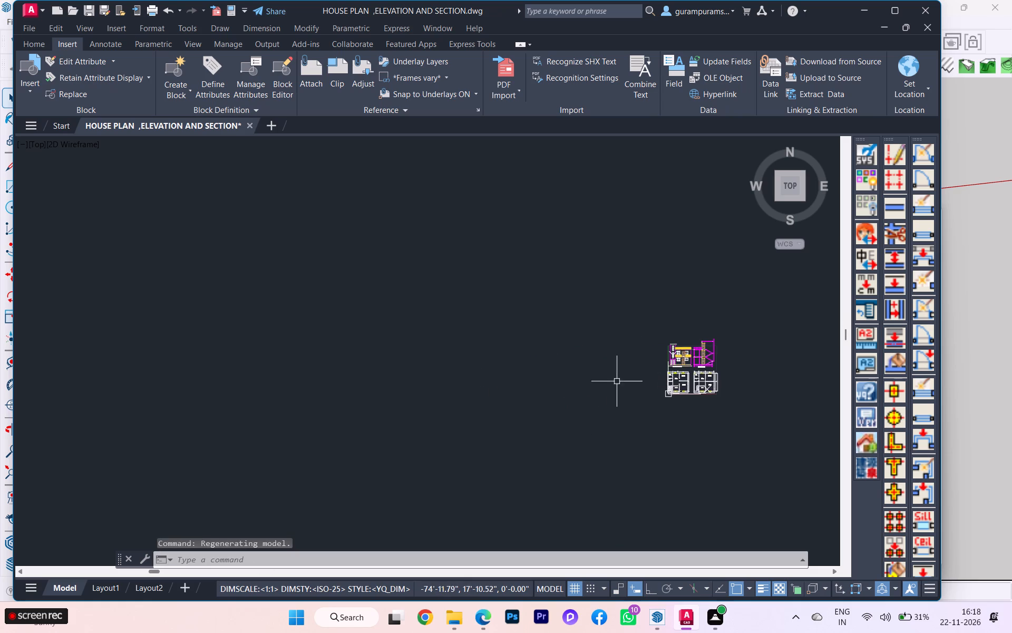
pyautogui.scroll(2, 688, 454)
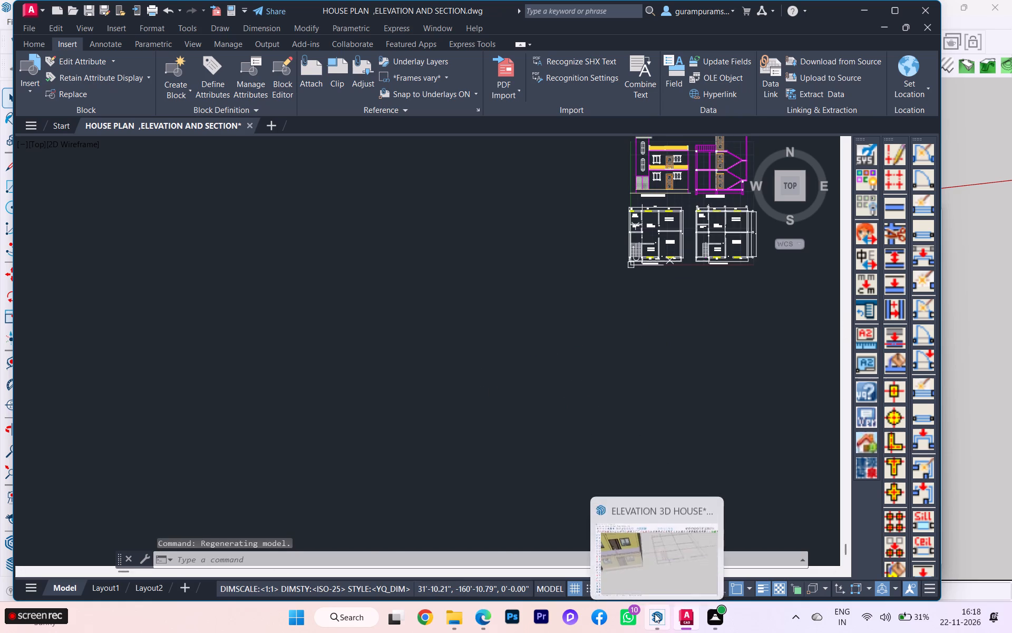
# Switch back to SketchUp and leave the upper-floor group.
pyautogui.click(655, 613)
pyautogui.click(493, 362)
# Examine the upper stair flight, its landing and the flights below beside the kitchen wall.
pyautogui.scroll(-3, 504, 341)
pyautogui.scroll(1, 505, 341)
pyautogui.scroll(-1, 505, 341)
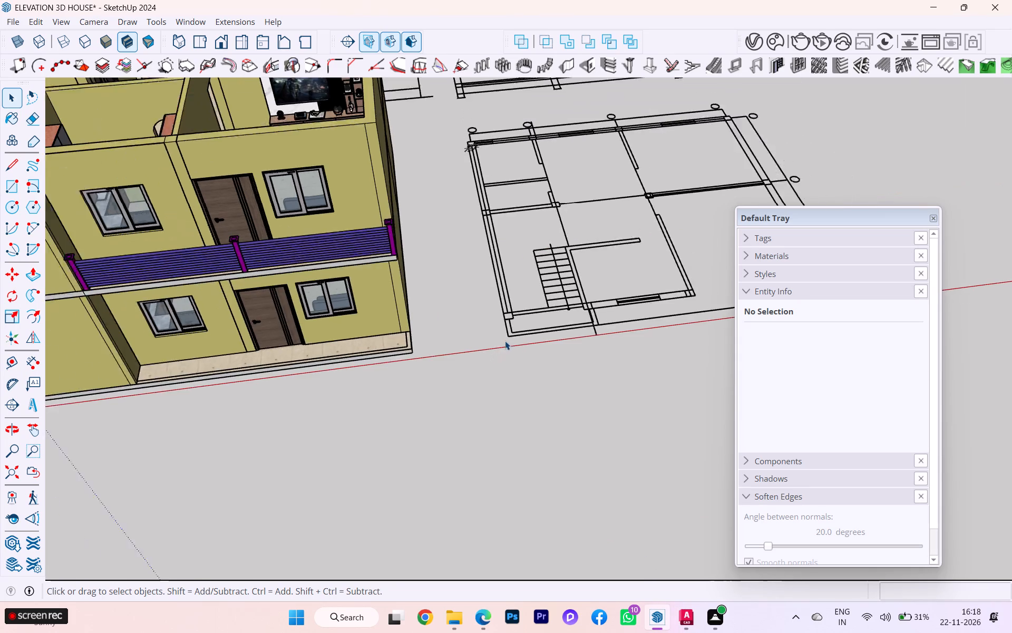
pyautogui.scroll(-2, 226, 279)
pyautogui.moveTo(293, 271); pyautogui.dragTo(515, 257, button='middle')
pyautogui.scroll(2, 261, 337)
pyautogui.scroll(-3, 261, 337)
pyautogui.scroll(5, 261, 337)
pyautogui.scroll(-2, 235, 349)
pyautogui.scroll(2, 235, 349)
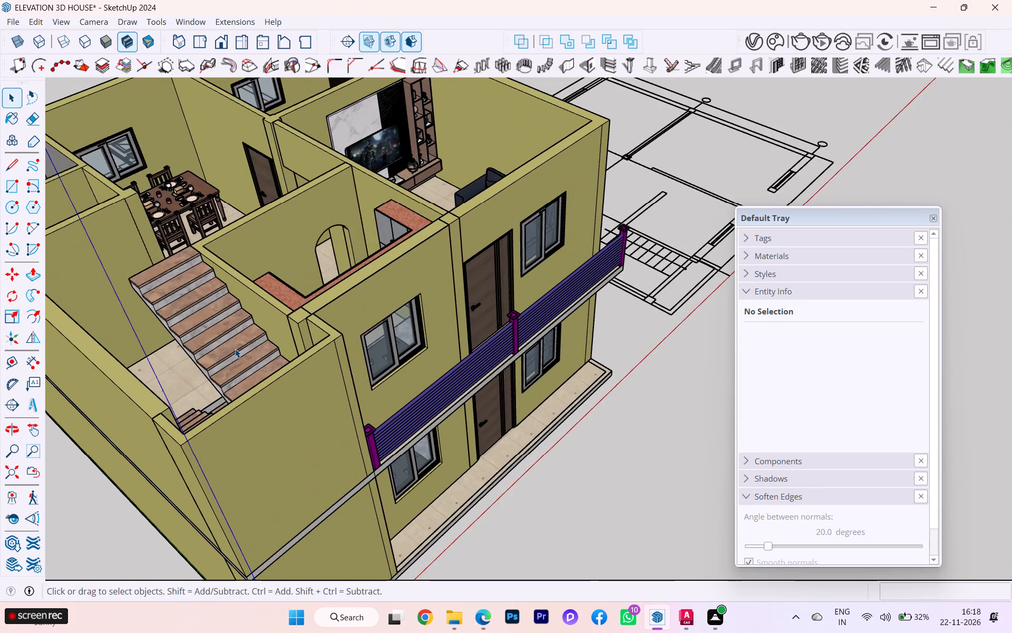
pyautogui.moveTo(227, 350); pyautogui.dragTo(377, 351, button='middle')
pyautogui.scroll(-4, 52, 187)
pyautogui.scroll(2, 31, 182)
pyautogui.scroll(-1, 31, 182)
pyautogui.scroll(3, 386, 363)
pyautogui.scroll(-2, 402, 387)
pyautogui.scroll(4, 403, 390)
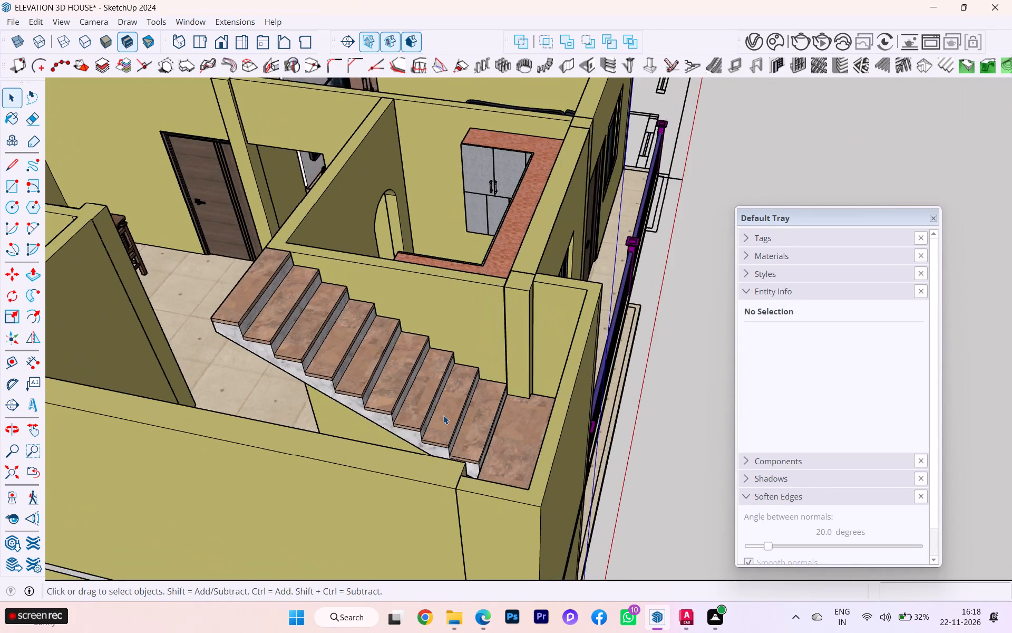
pyautogui.scroll(1, 443, 415)
pyautogui.scroll(-2, 443, 415)
pyautogui.scroll(3, 443, 415)
pyautogui.scroll(1, 352, 351)
pyautogui.scroll(-3, 351, 351)
pyautogui.moveTo(345, 353); pyautogui.dragTo(445, 372, button='middle')
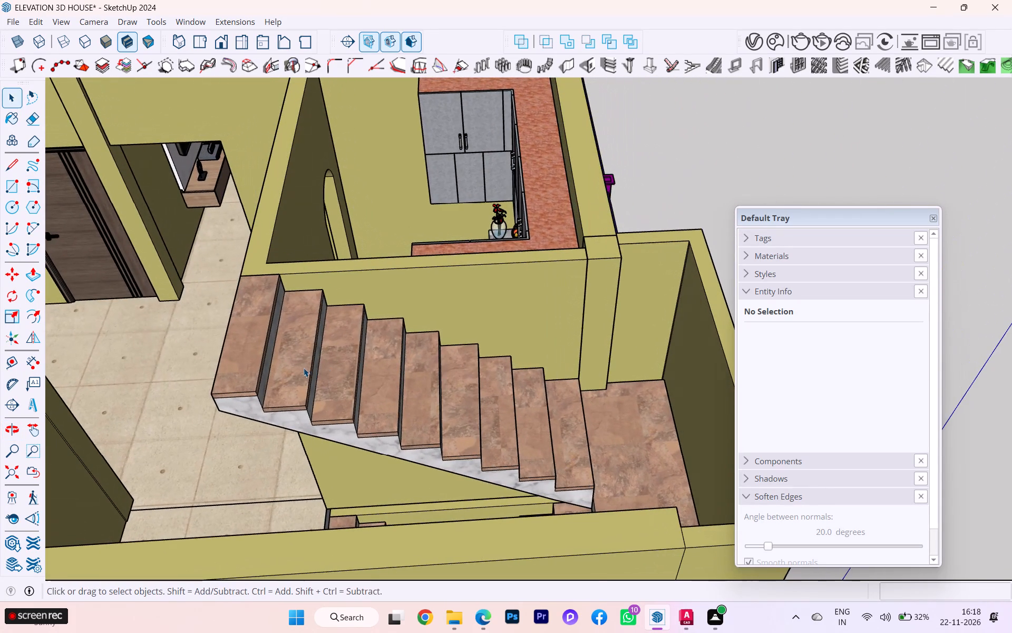
pyautogui.scroll(-5, 296, 367)
pyautogui.scroll(-3, 337, 315)
pyautogui.scroll(2, 333, 321)
pyautogui.scroll(-2, 333, 322)
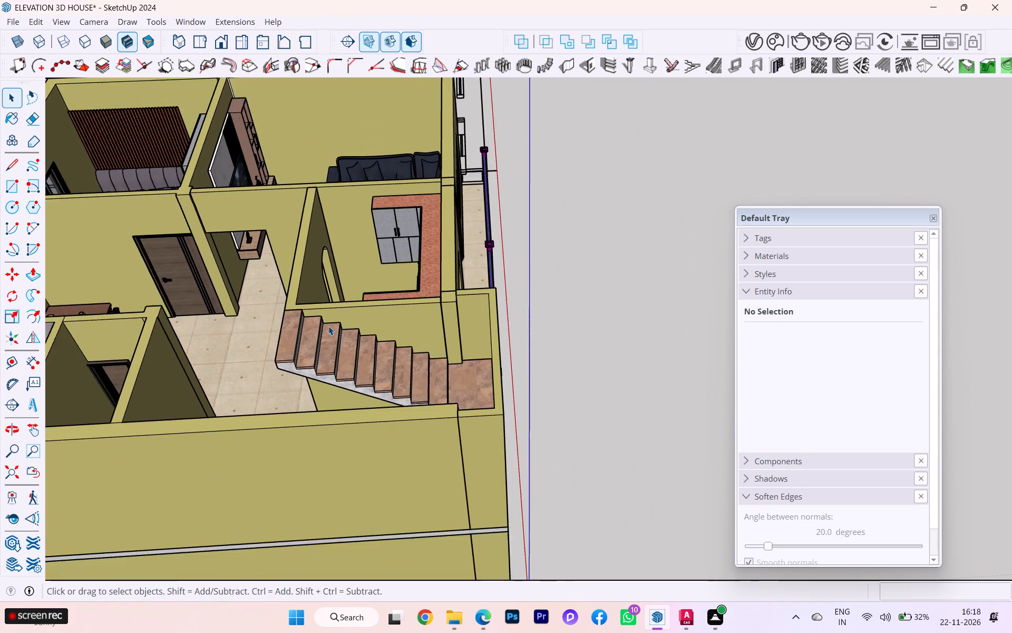
pyautogui.scroll(6, 391, 467)
pyautogui.moveTo(387, 447); pyautogui.dragTo(432, 526, button='middle')
pyautogui.scroll(4, 423, 495)
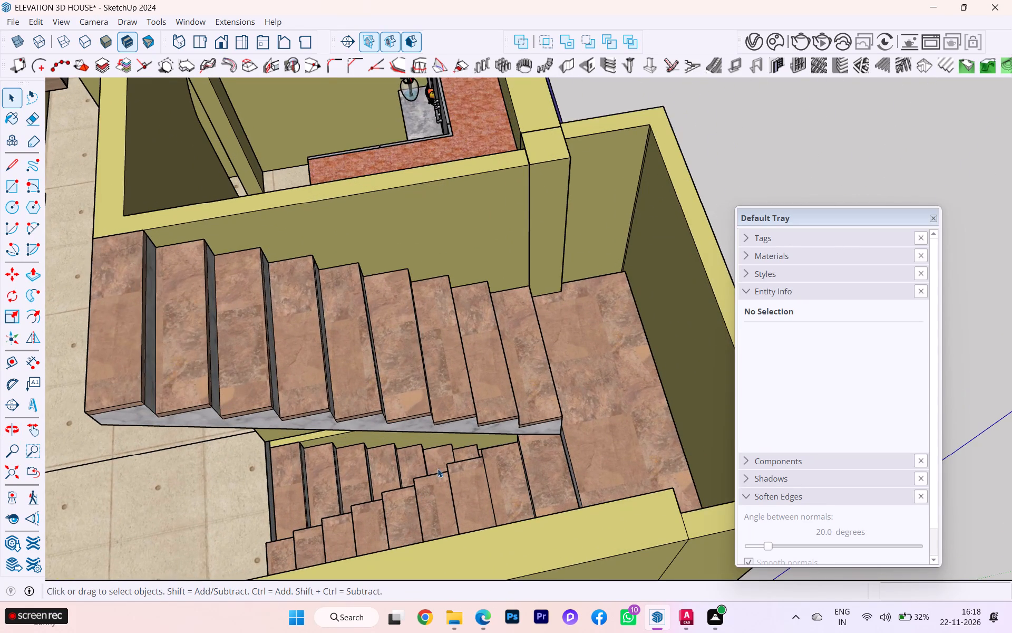
pyautogui.scroll(-1, 445, 464)
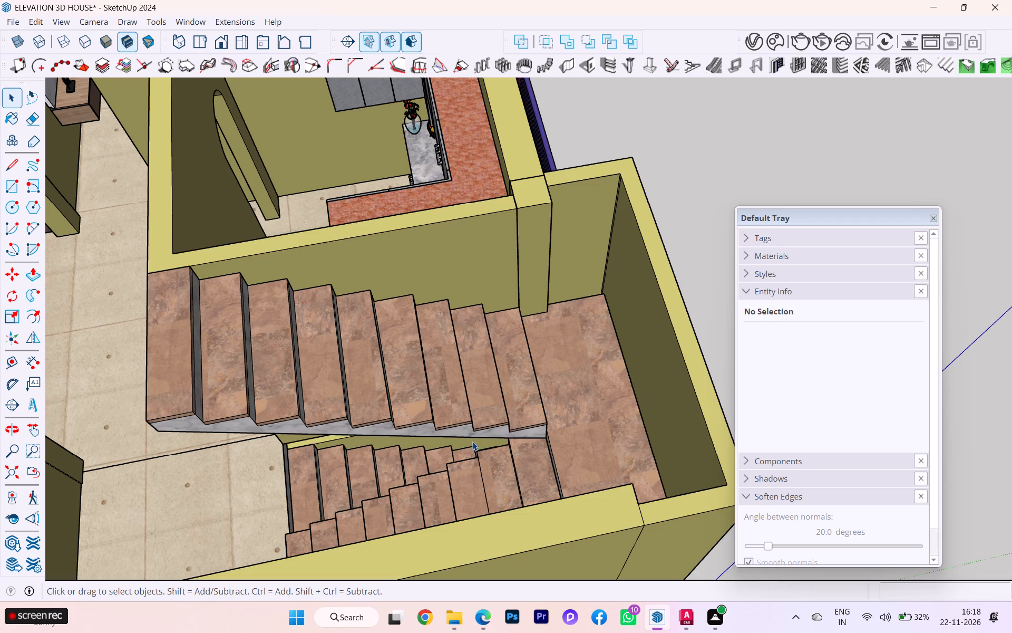
# Examine the staircase opening and its surrounding walls from the hall and kitchen sides of the upper floor.
pyautogui.scroll(-6, 407, 382)
pyautogui.moveTo(419, 395); pyautogui.dragTo(420, 391, button='middle')
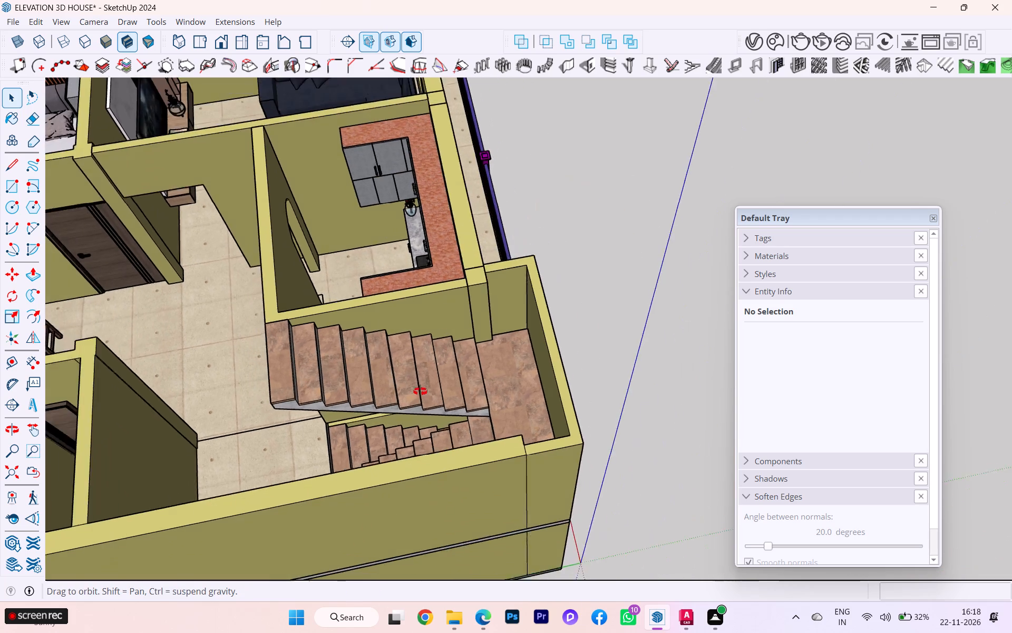
pyautogui.moveTo(420, 391); pyautogui.dragTo(577, 324, button='middle')
pyautogui.scroll(-1, 583, 329)
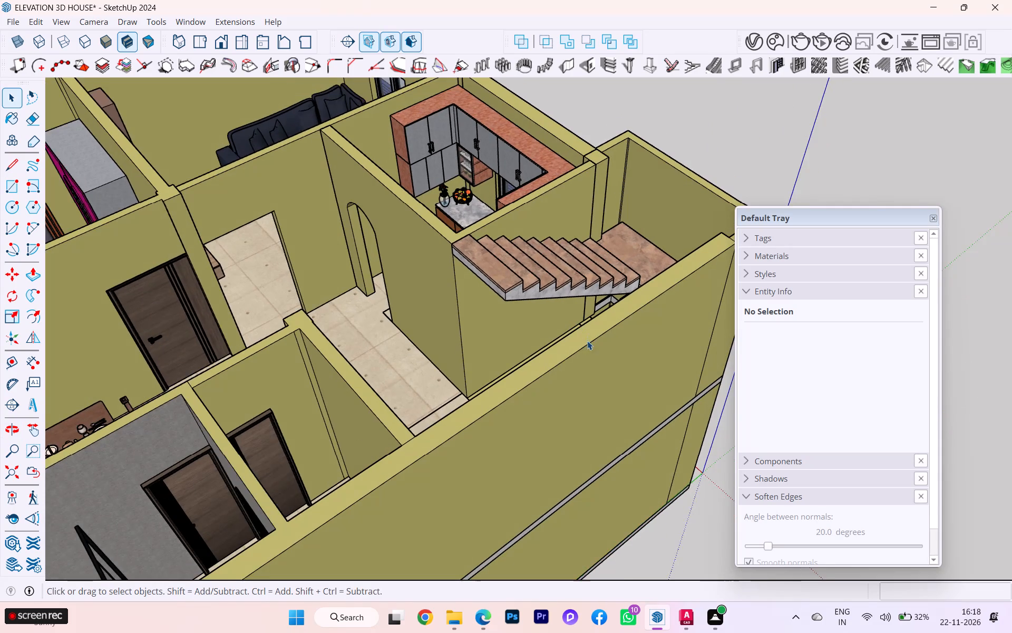
pyautogui.scroll(-1, 587, 342)
pyautogui.scroll(3, 587, 343)
pyautogui.scroll(-8, 586, 347)
pyautogui.moveTo(600, 370); pyautogui.dragTo(660, 414, button='middle')
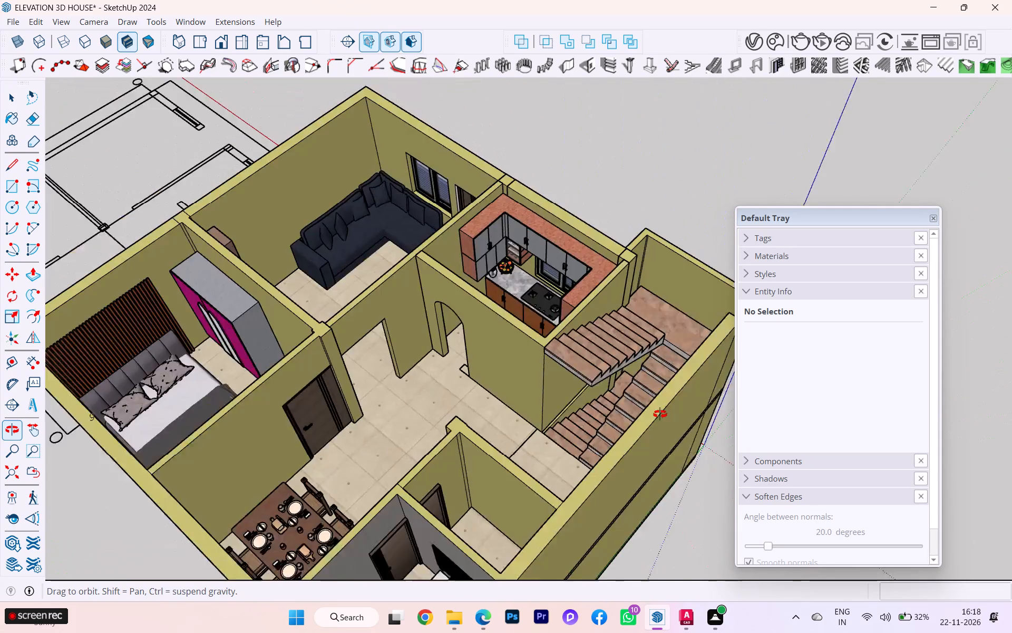
pyautogui.moveTo(660, 414); pyautogui.dragTo(721, 406, button='middle')
pyautogui.scroll(-1, 692, 388)
pyautogui.scroll(13, 692, 388)
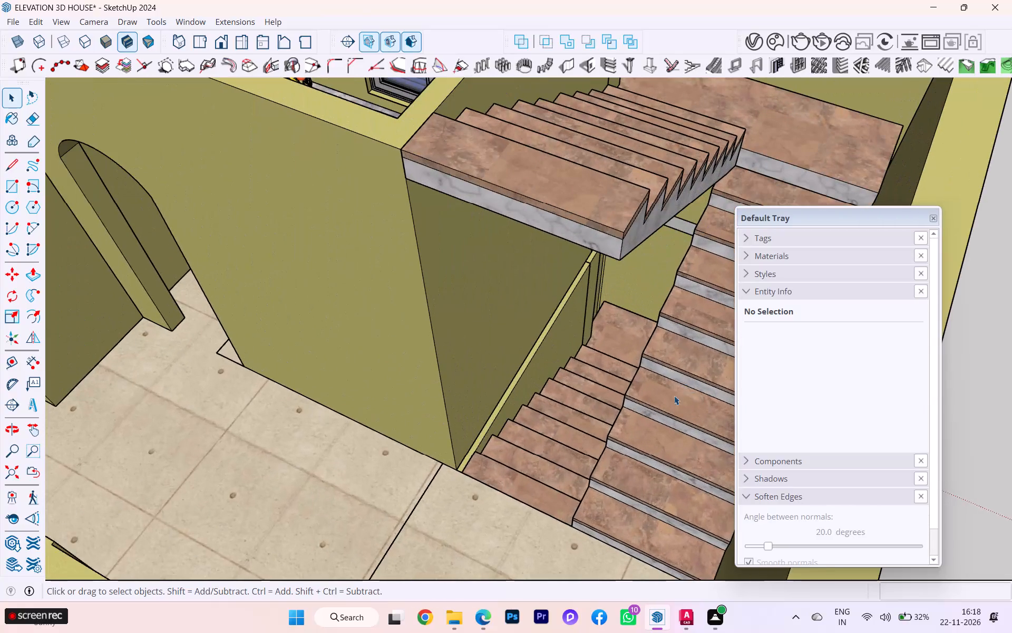
pyautogui.moveTo(672, 402); pyautogui.dragTo(749, 404, button='middle')
pyautogui.scroll(-4, 440, 392)
pyautogui.moveTo(400, 394); pyautogui.dragTo(596, 392, button='middle')
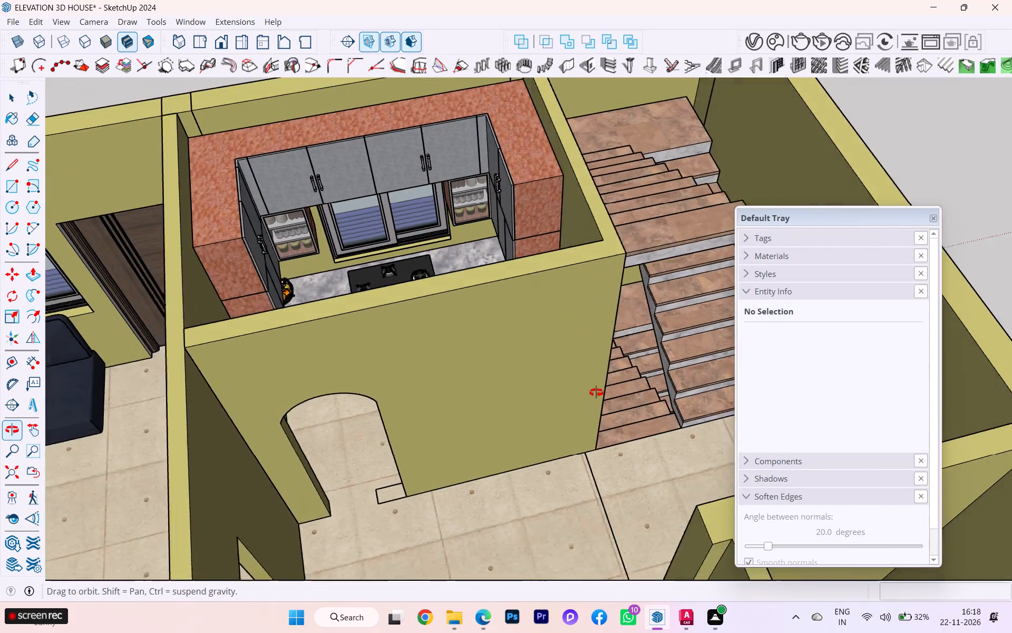
pyautogui.moveTo(596, 392); pyautogui.dragTo(603, 391, button='middle')
# Inspect the lower stair flights, the landing and the floor edge where the stairs meet the hall.
pyautogui.scroll(5, 714, 382)
pyautogui.scroll(3, 638, 381)
pyautogui.moveTo(590, 383); pyautogui.dragTo(552, 386, button='middle')
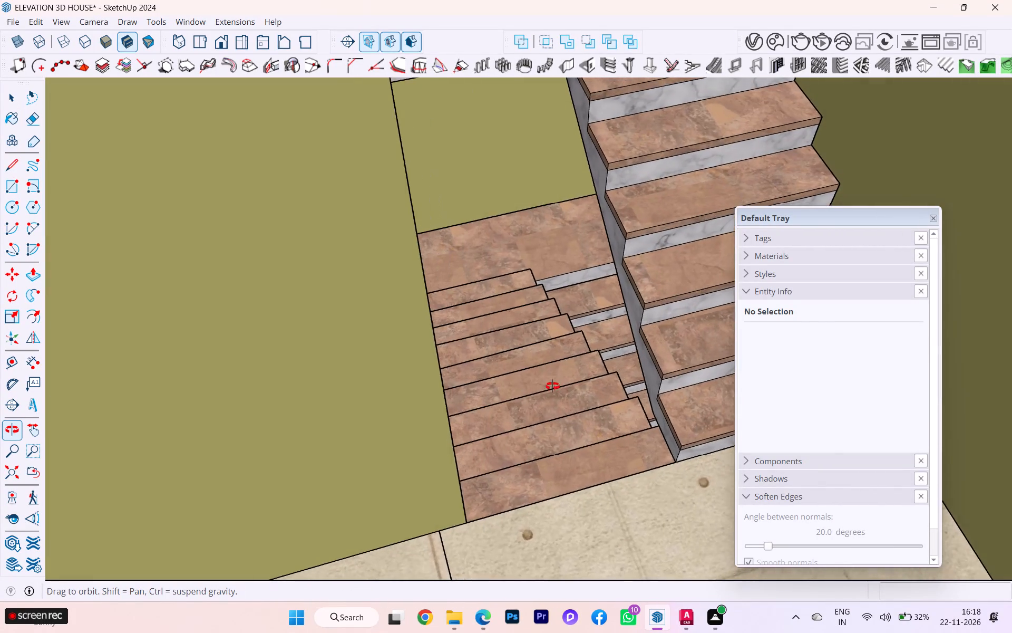
pyautogui.moveTo(552, 386); pyautogui.dragTo(487, 369, button='middle')
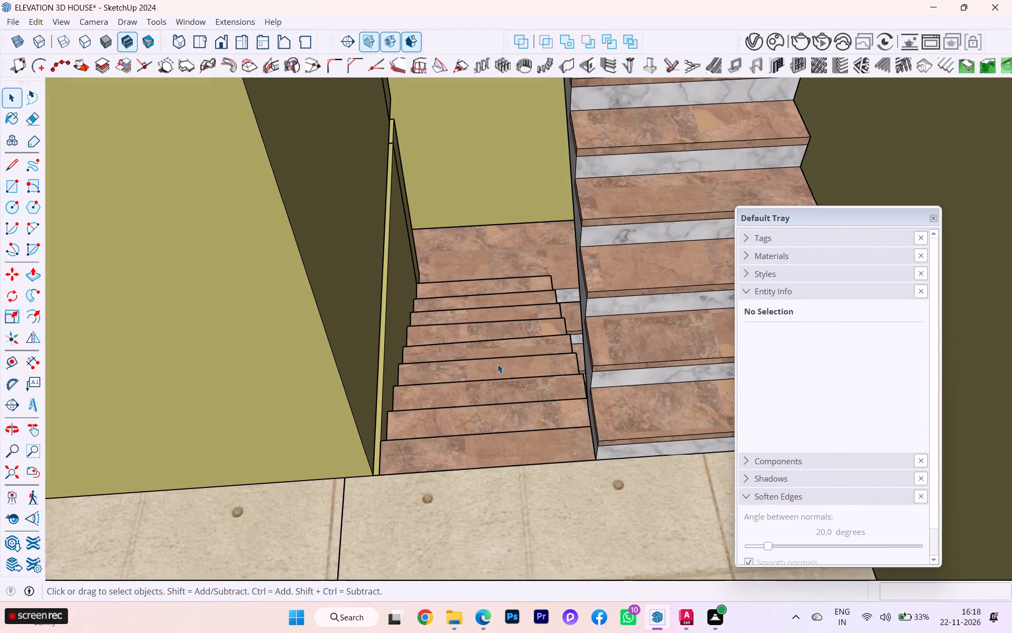
pyautogui.scroll(-1, 499, 362)
pyautogui.scroll(1, 499, 362)
pyautogui.scroll(-7, 499, 362)
pyautogui.moveTo(567, 368); pyautogui.dragTo(485, 372, button='middle')
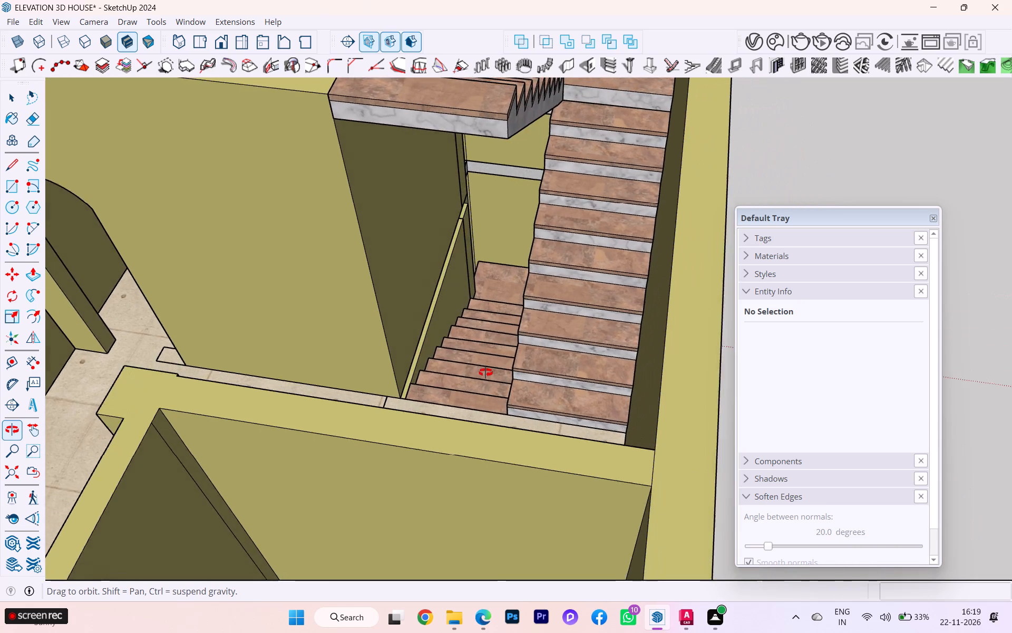
pyautogui.moveTo(485, 372); pyautogui.dragTo(472, 375, button='middle')
pyautogui.scroll(-1, 472, 375)
pyautogui.scroll(-2, 523, 370)
pyautogui.scroll(2, 524, 370)
pyautogui.scroll(-1, 524, 371)
pyautogui.moveTo(524, 371); pyautogui.dragTo(518, 373, button='middle')
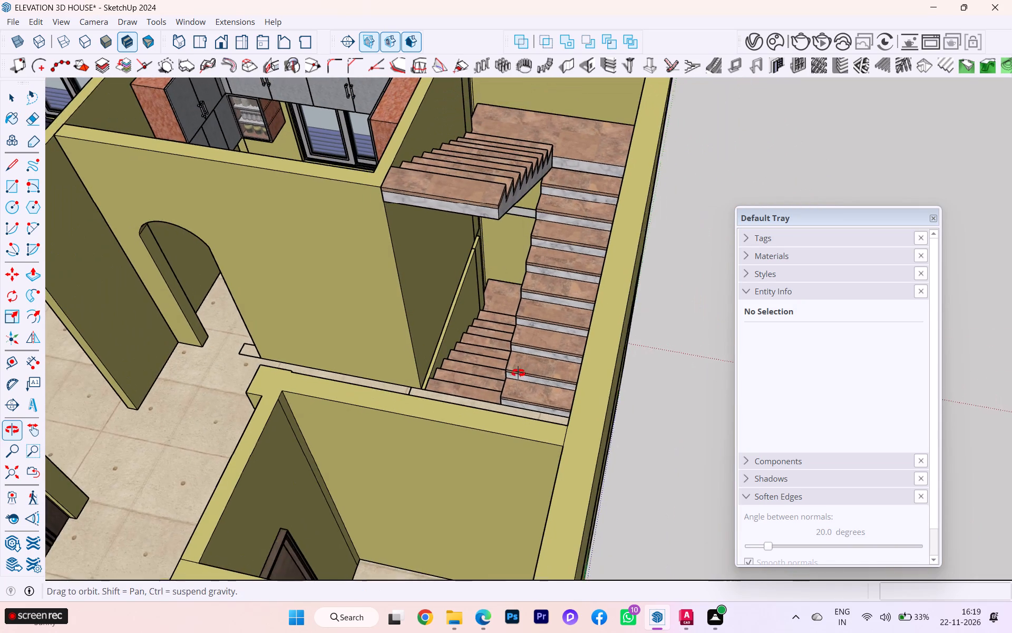
pyautogui.moveTo(518, 373); pyautogui.dragTo(501, 375, button='middle')
pyautogui.scroll(-1, 524, 371)
pyautogui.scroll(1, 524, 371)
pyautogui.scroll(-3, 524, 371)
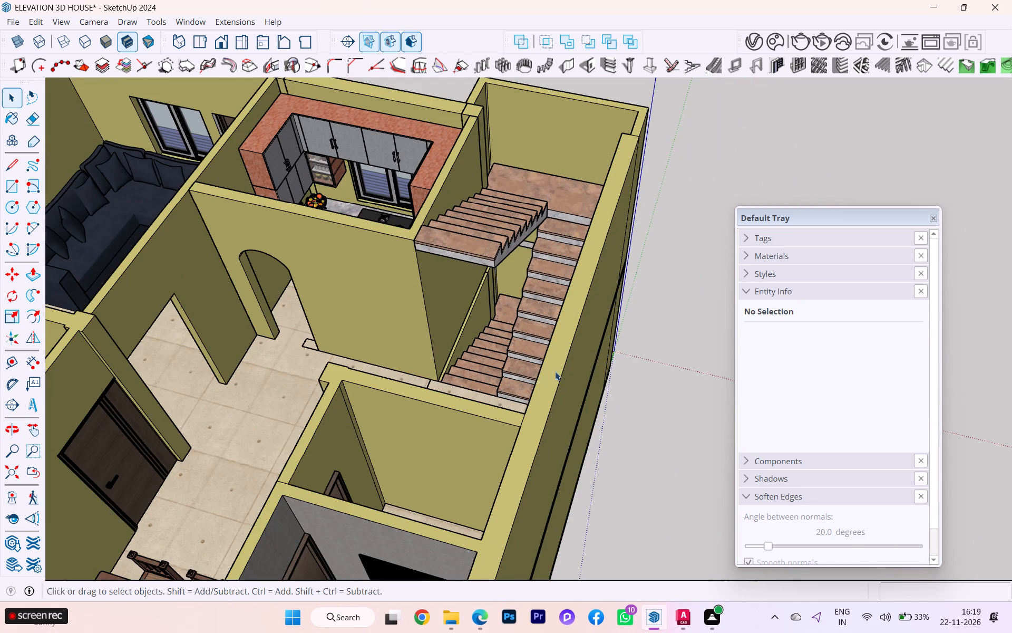
pyautogui.moveTo(557, 371); pyautogui.dragTo(684, 371, button='middle')
pyautogui.scroll(-4, 666, 372)
pyautogui.scroll(2, 548, 349)
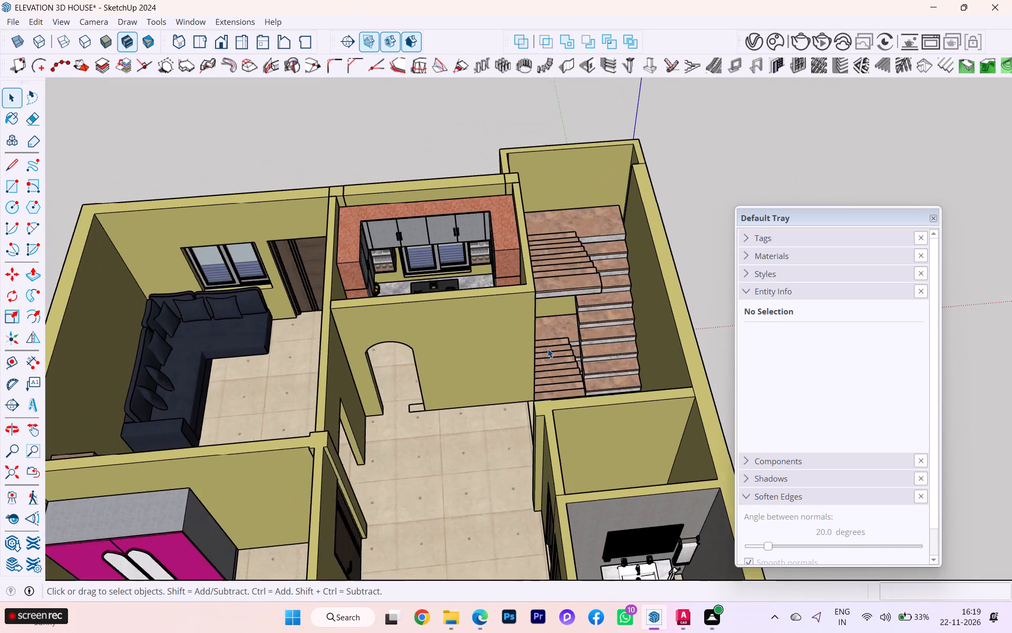
pyautogui.scroll(1, 548, 349)
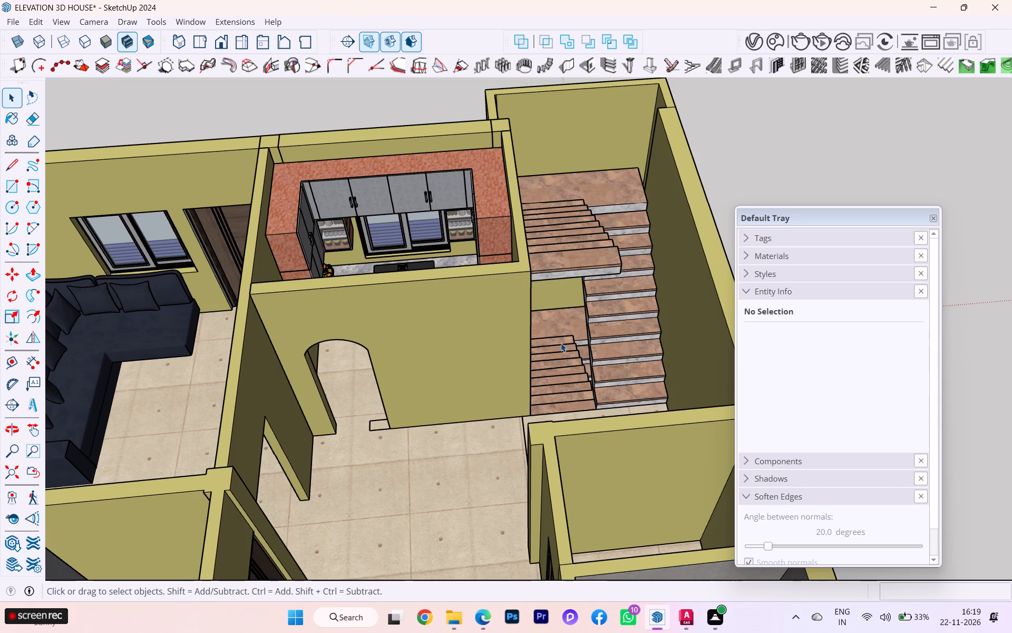
# Review the upper floor's overall room layout, including the living room, bedroom, dining area, bathroom and staircase.
pyautogui.scroll(-7, 557, 346)
pyautogui.scroll(1, 553, 338)
pyautogui.scroll(-1, 553, 337)
pyautogui.scroll(1, 553, 336)
pyautogui.scroll(-1, 492, 306)
pyautogui.scroll(2, 489, 308)
pyautogui.scroll(-2, 435, 171)
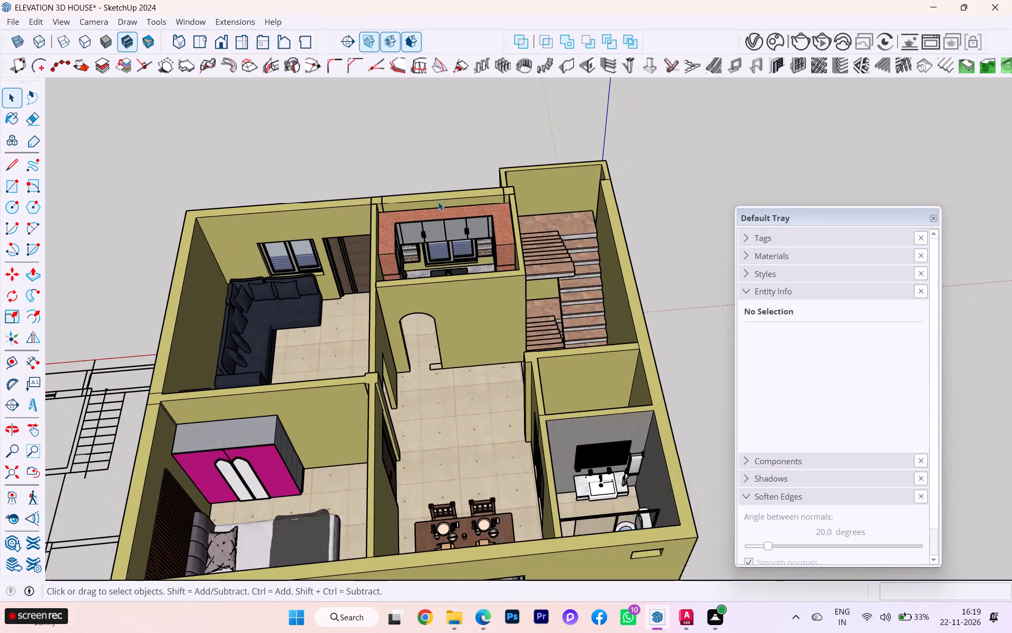
pyautogui.scroll(-1, 386, 386)
pyautogui.scroll(4, 391, 390)
pyautogui.scroll(-6, 497, 181)
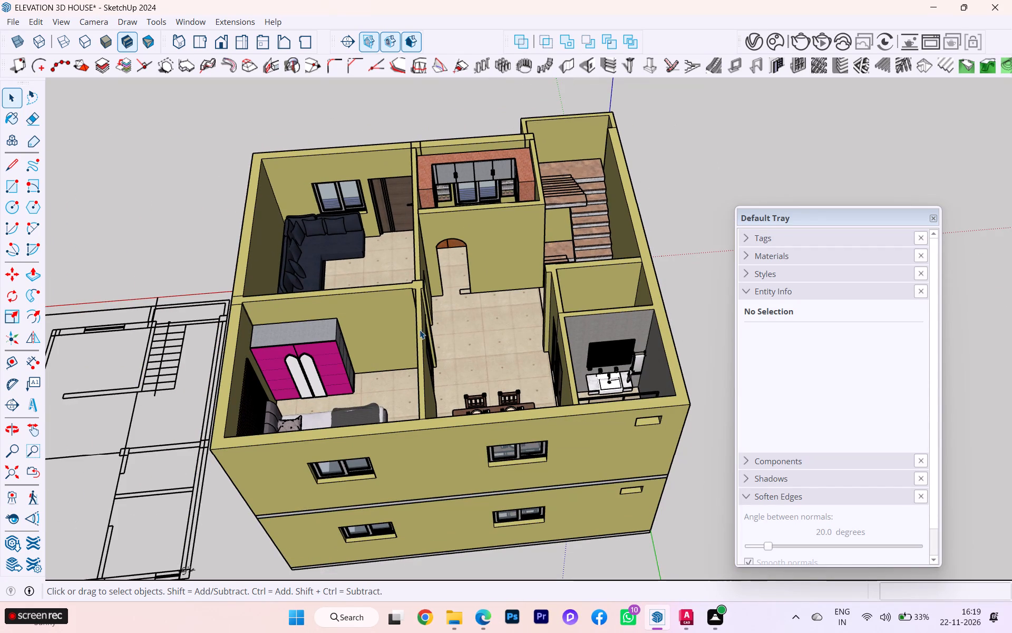
pyautogui.scroll(2, 476, 399)
pyautogui.scroll(-1, 479, 405)
pyautogui.scroll(4, 479, 405)
pyautogui.scroll(-1, 471, 390)
pyautogui.scroll(1, 471, 390)
pyautogui.scroll(-2, 471, 390)
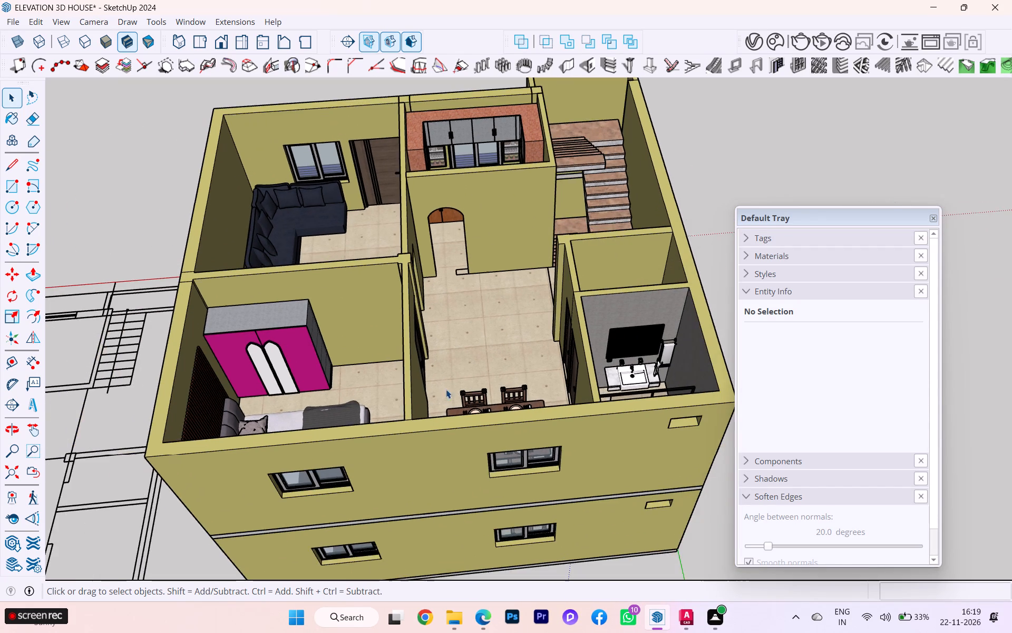
pyautogui.scroll(2, 354, 393)
pyautogui.scroll(-1, 347, 390)
pyautogui.scroll(2, 345, 389)
pyautogui.scroll(1, 451, 349)
pyautogui.scroll(-2, 451, 348)
pyautogui.scroll(2, 451, 348)
pyautogui.scroll(-1, 459, 334)
pyautogui.moveTo(456, 335); pyautogui.dragTo(279, 328, button='middle')
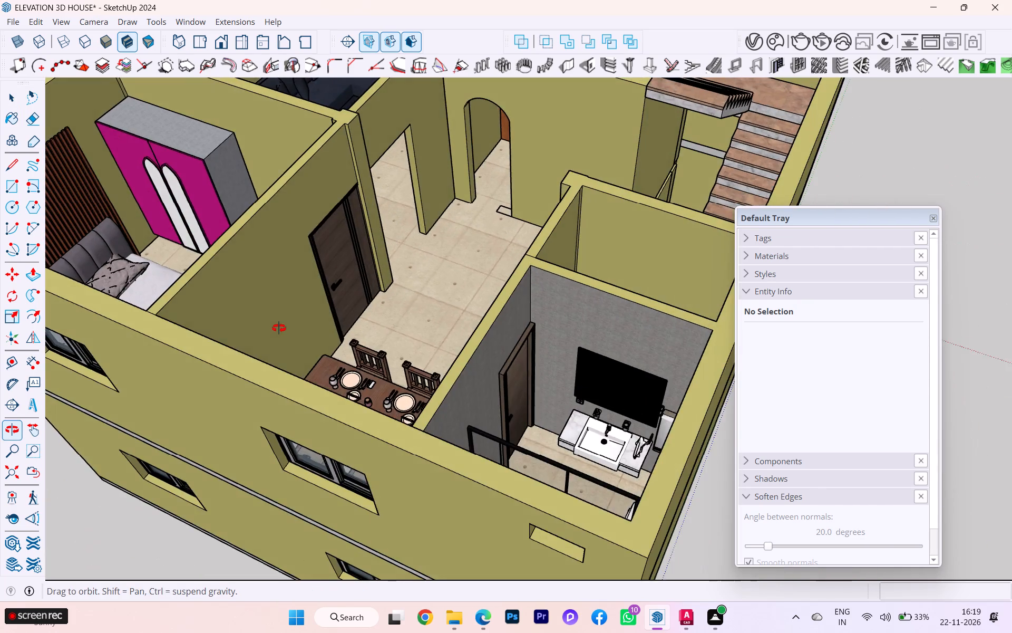
pyautogui.moveTo(279, 328); pyautogui.dragTo(643, 341, button='middle')
pyautogui.scroll(-3, 551, 338)
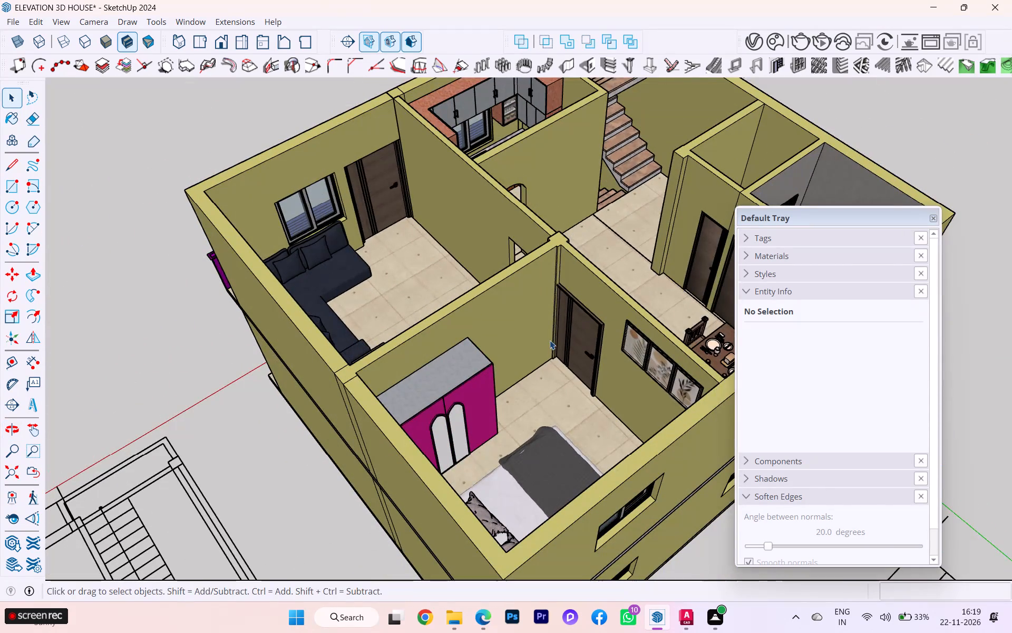
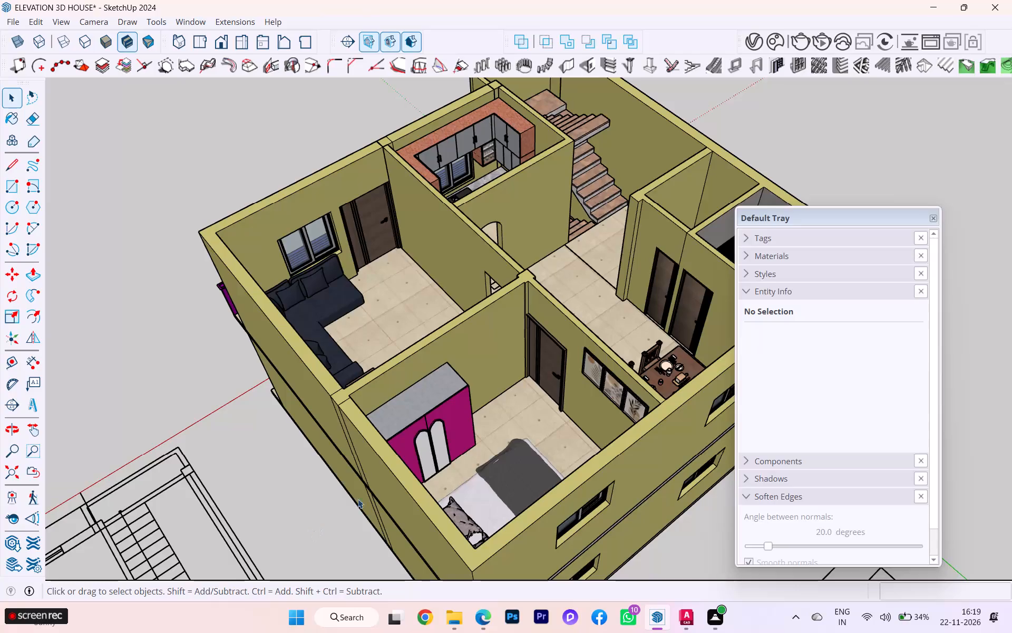
# Examine the upper-floor bedroom with its wardrobe and bed, and the adjoining living room.
pyautogui.scroll(8, 394, 450)
pyautogui.scroll(1, 458, 377)
pyautogui.scroll(-1, 595, 384)
pyautogui.moveTo(595, 384); pyautogui.dragTo(500, 387, button='middle')
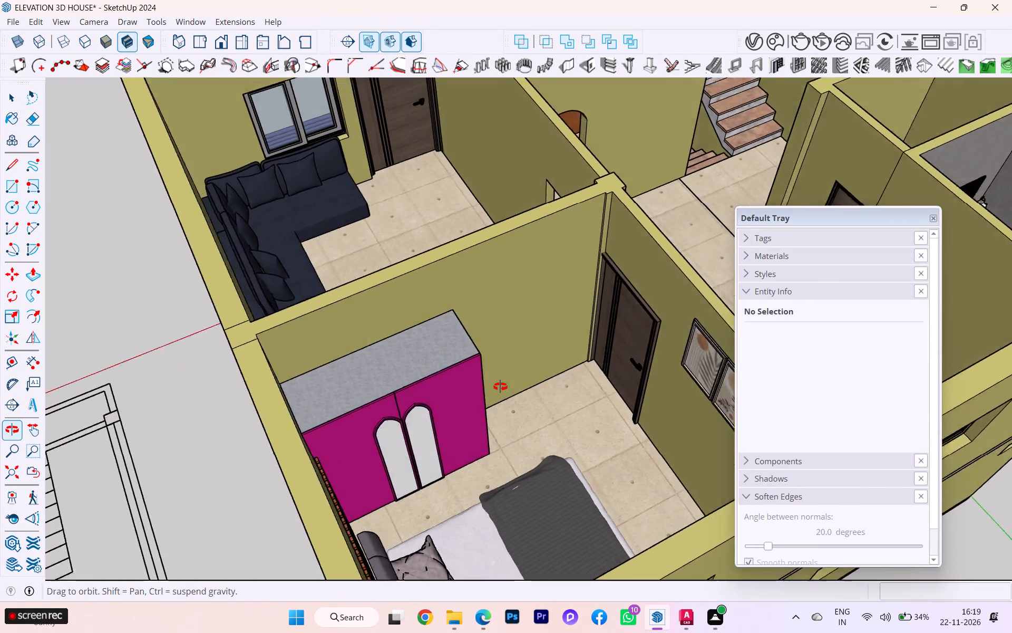
pyautogui.moveTo(500, 387); pyautogui.dragTo(413, 382, button='middle')
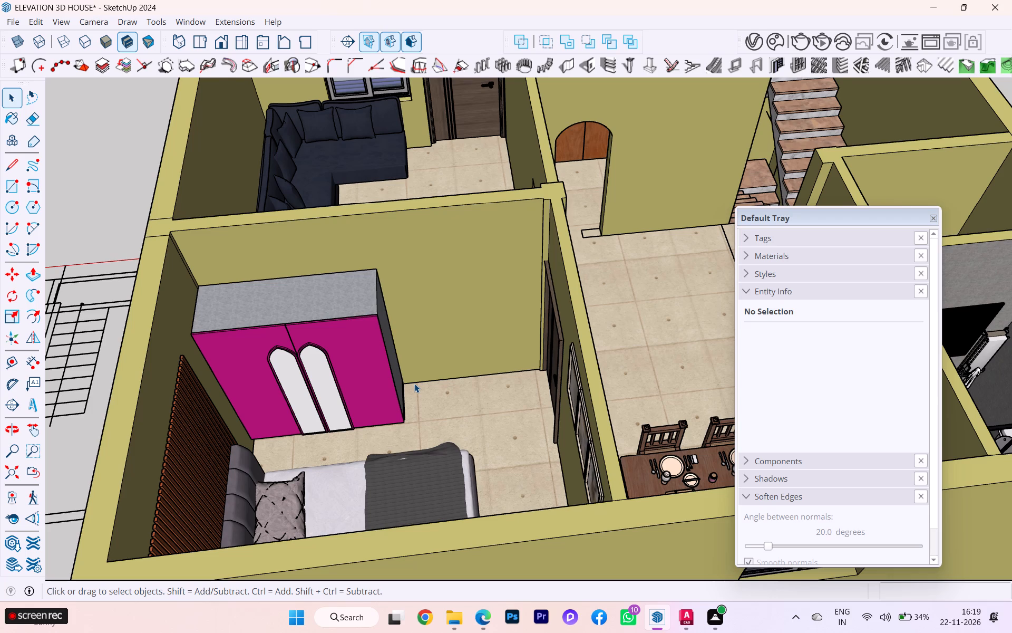
pyautogui.scroll(-4, 529, 387)
pyautogui.scroll(2, 478, 378)
pyautogui.scroll(-4, 476, 379)
pyautogui.scroll(1, 408, 380)
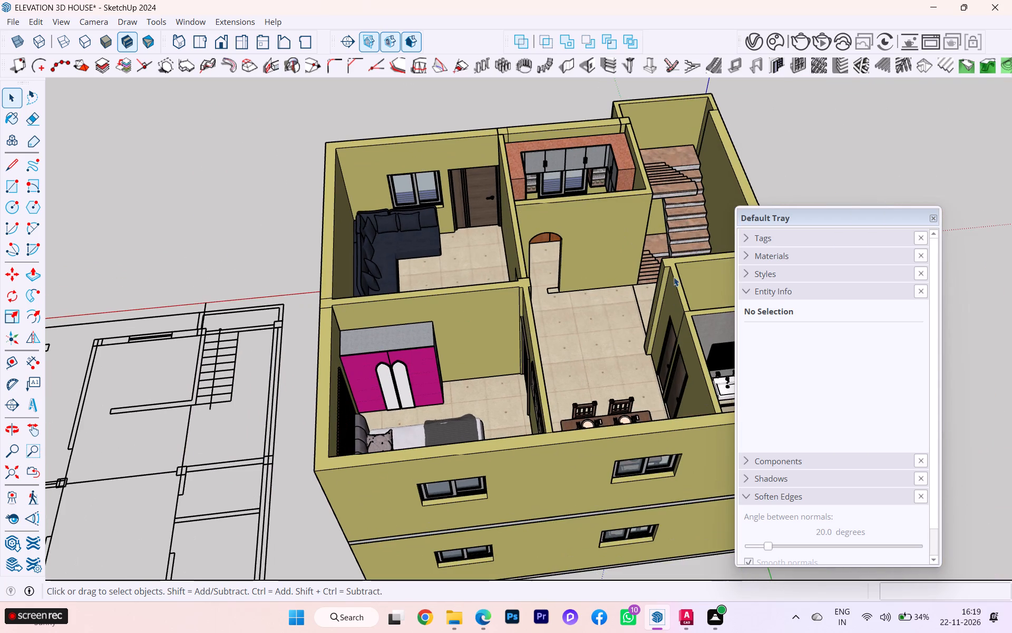
# Examine the dining area, the bathroom, and the windows and small ventilator openings in the outer wall of both floors.
pyautogui.scroll(-1, 366, 188)
pyautogui.scroll(1, 366, 188)
pyautogui.scroll(-2, 366, 188)
pyautogui.scroll(5, 692, 343)
pyautogui.scroll(-2, 688, 341)
pyautogui.scroll(6, 686, 340)
pyautogui.scroll(-1, 694, 329)
pyautogui.scroll(1, 695, 329)
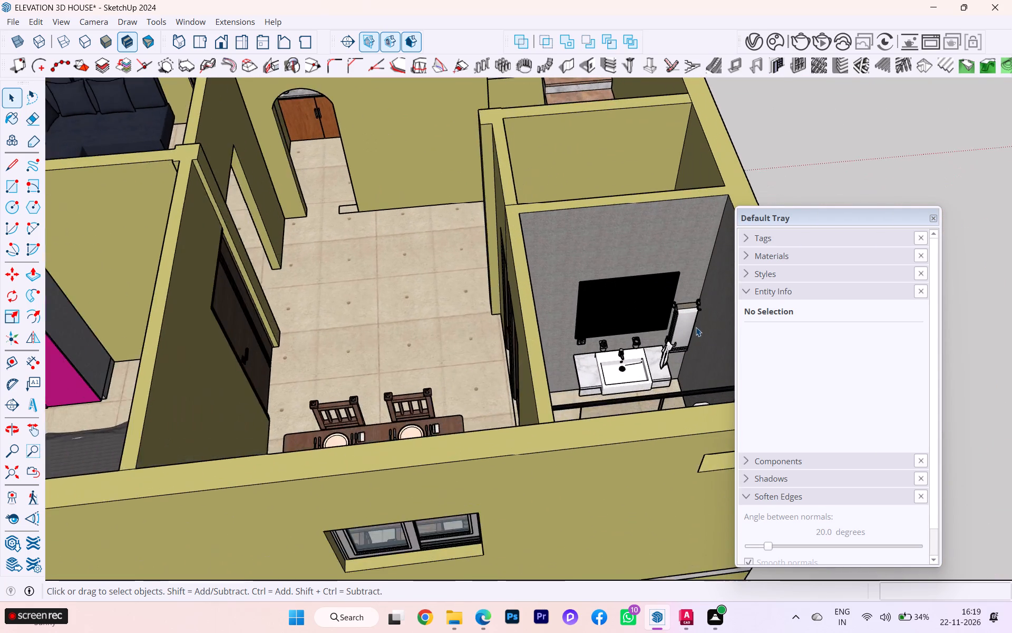
pyautogui.scroll(3, 696, 327)
pyautogui.scroll(-1, 698, 323)
pyautogui.scroll(1, 698, 323)
pyautogui.scroll(-5, 680, 318)
pyautogui.scroll(1, 604, 306)
pyautogui.scroll(-6, 558, 304)
pyautogui.moveTo(563, 306); pyautogui.dragTo(551, 246, button='middle')
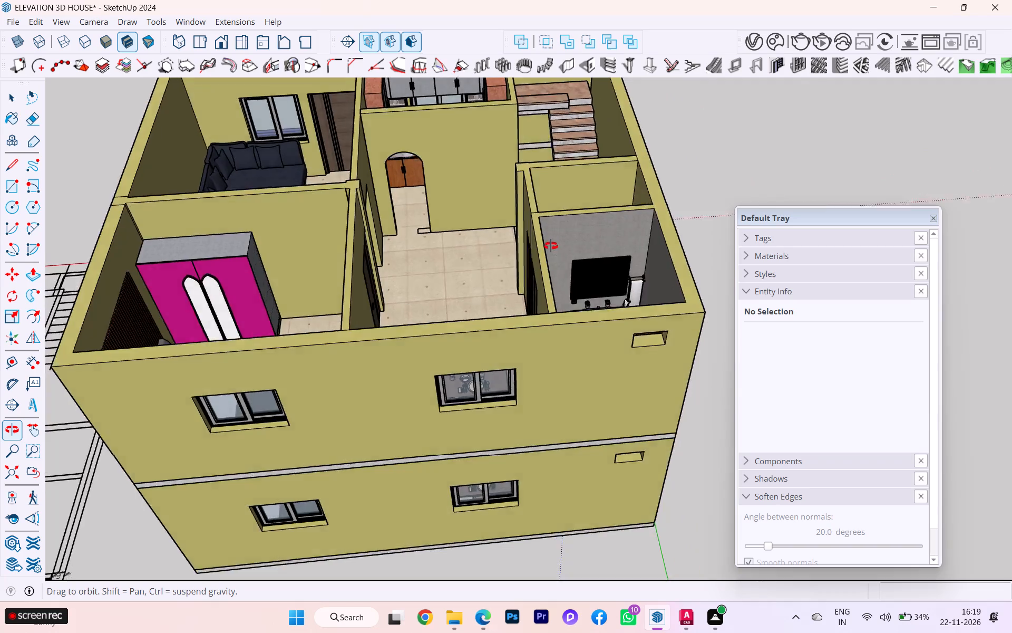
pyautogui.moveTo(551, 246); pyautogui.dragTo(542, 212, button='middle')
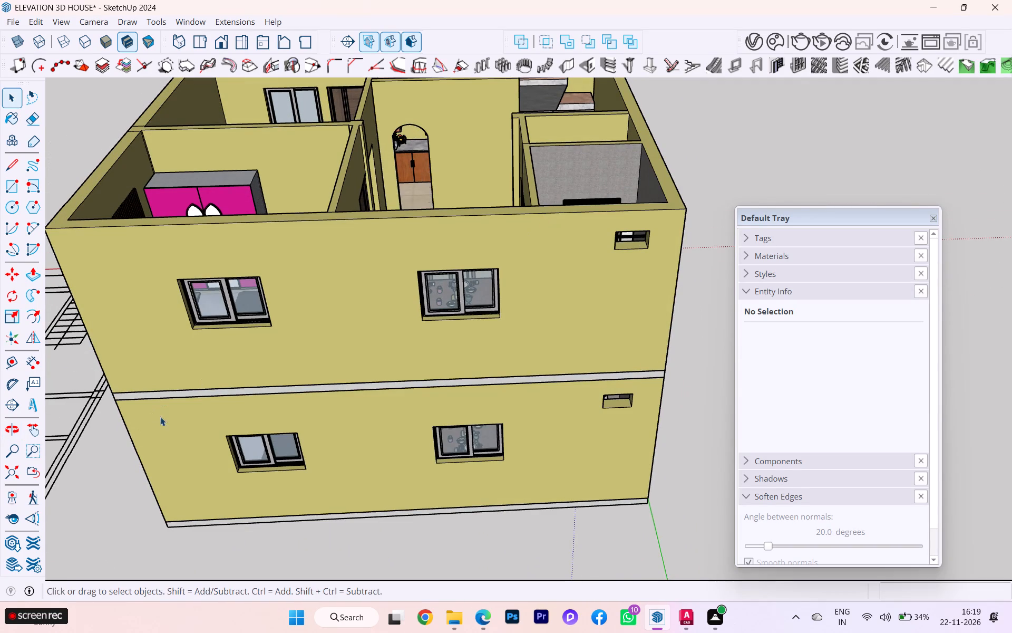
# Search the 3D Warehouse for VENTILATOR.
pyautogui.click(14, 548)
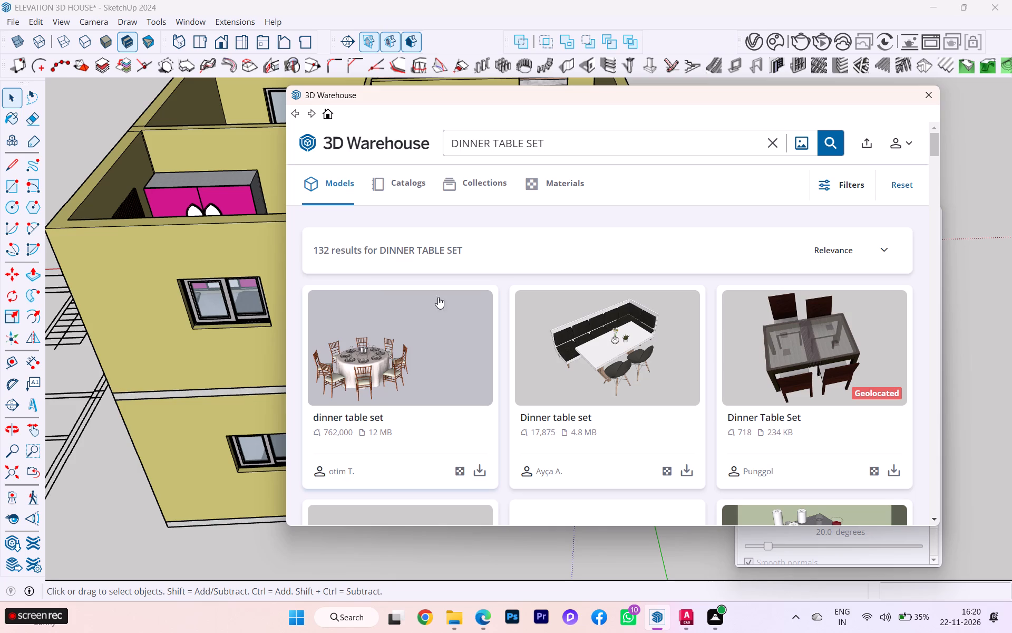
pyautogui.scroll(-3, 507, 305)
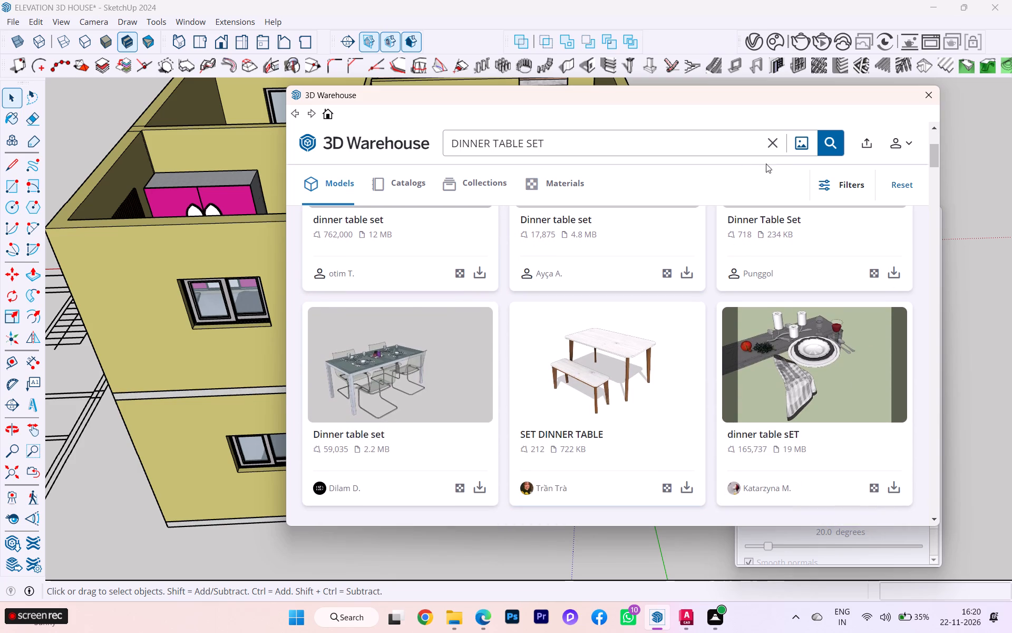
pyautogui.click(774, 148)
pyautogui.click(732, 148)
pyautogui.write('VENTILATOR')
pyautogui.press('Return')
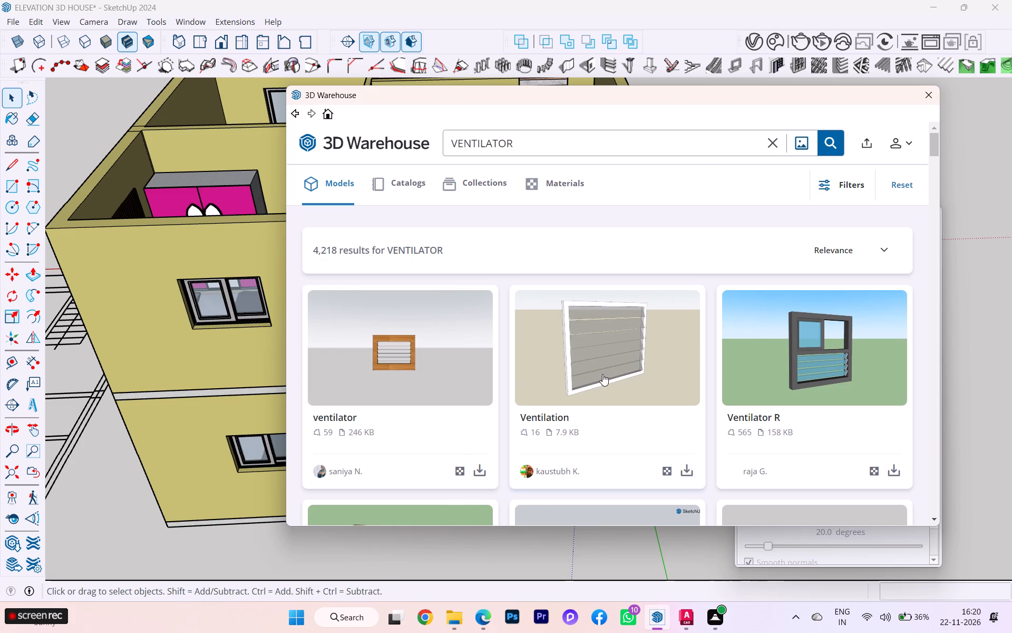
# Browse the ventilator search results for a model that suits the small openings in the outer wall.
pyautogui.scroll(-2, 540, 396)
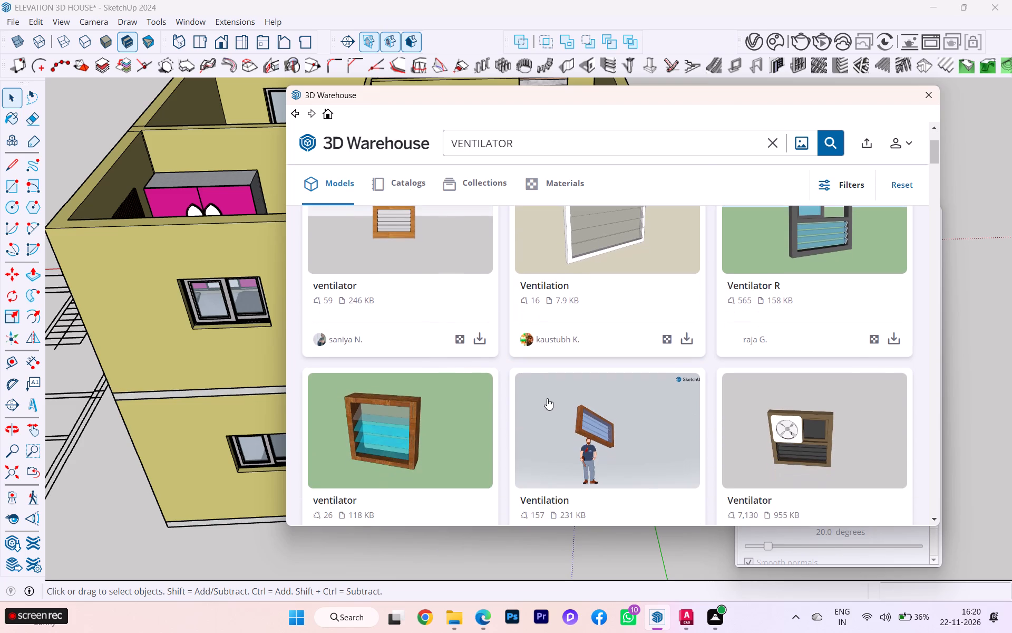
pyautogui.scroll(-3, 551, 400)
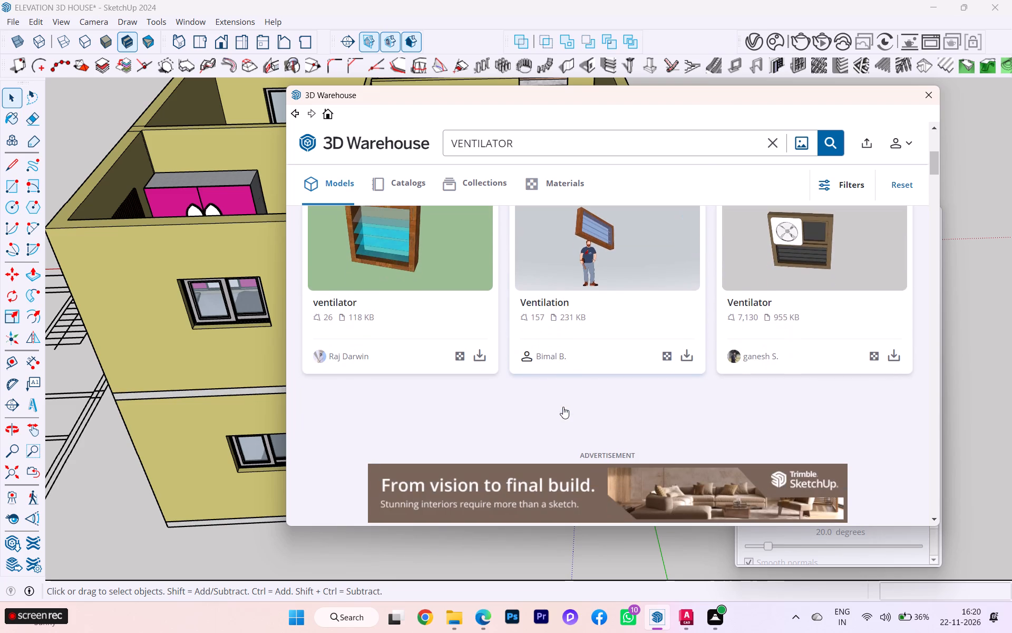
pyautogui.scroll(-4, 563, 407)
pyautogui.scroll(1, 565, 408)
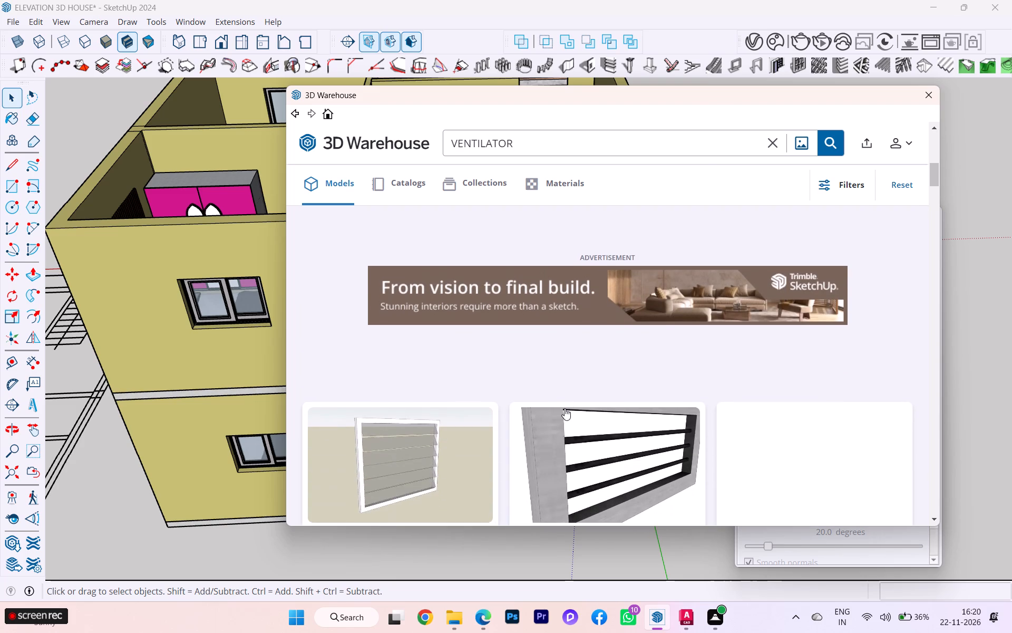
pyautogui.scroll(-6, 565, 408)
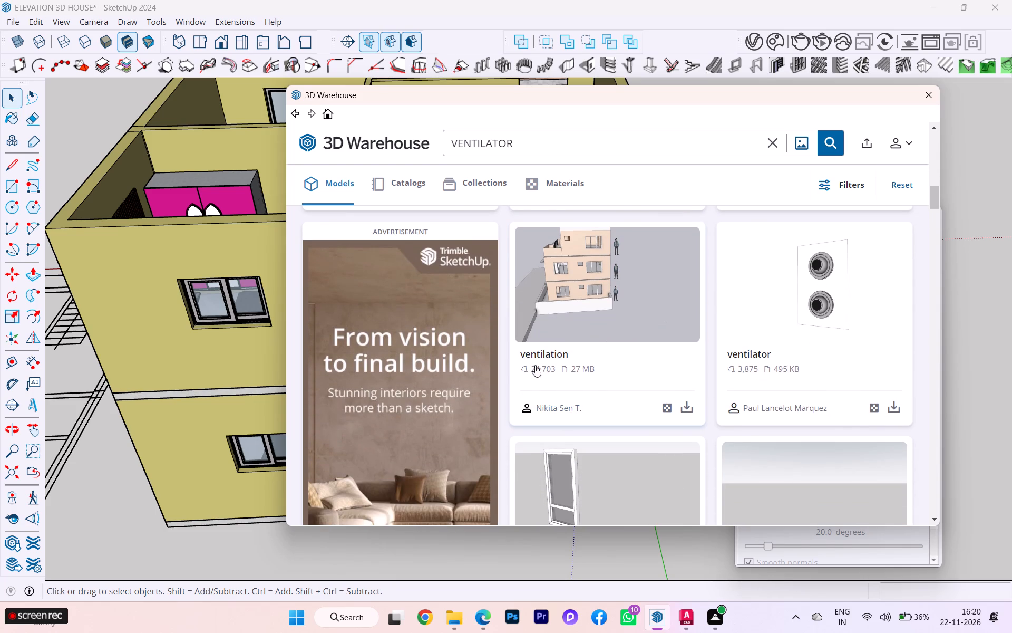
pyautogui.scroll(3, 589, 387)
pyautogui.scroll(-2, 594, 399)
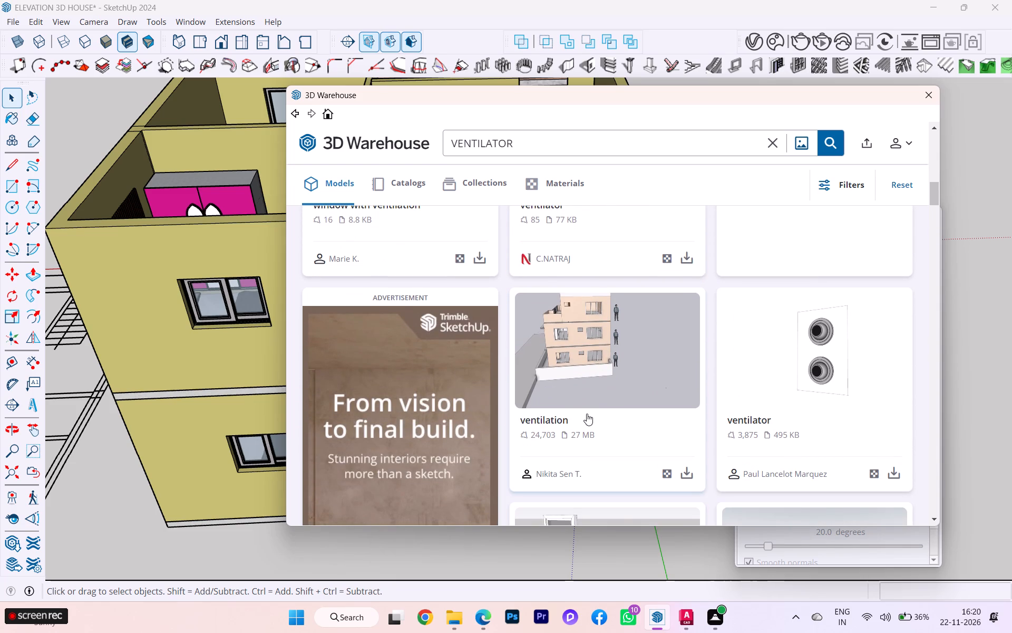
pyautogui.scroll(-1, 560, 411)
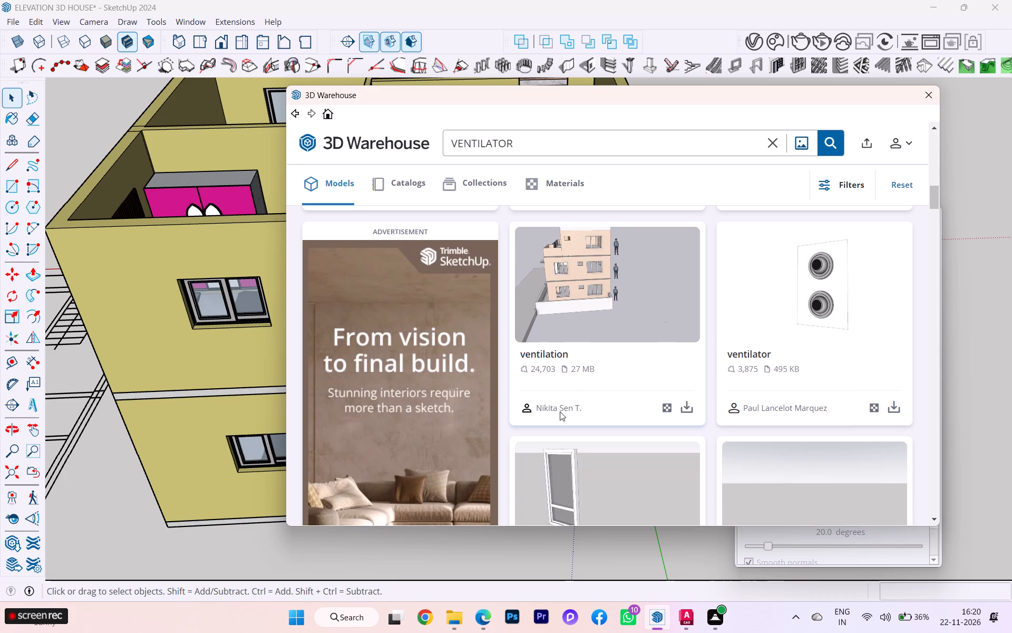
pyautogui.scroll(-1, 560, 411)
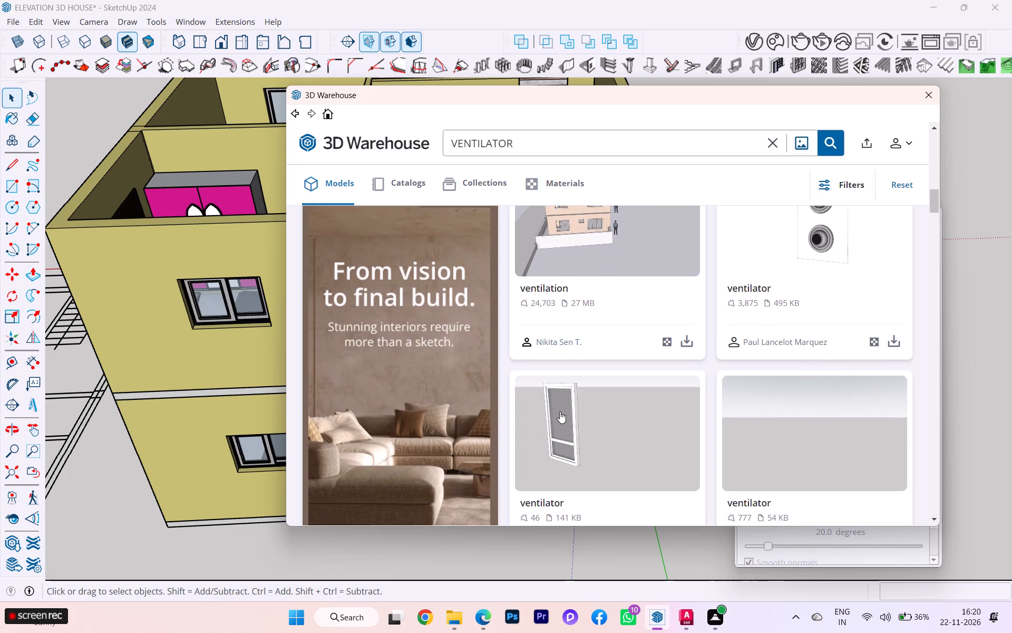
pyautogui.scroll(-6, 560, 411)
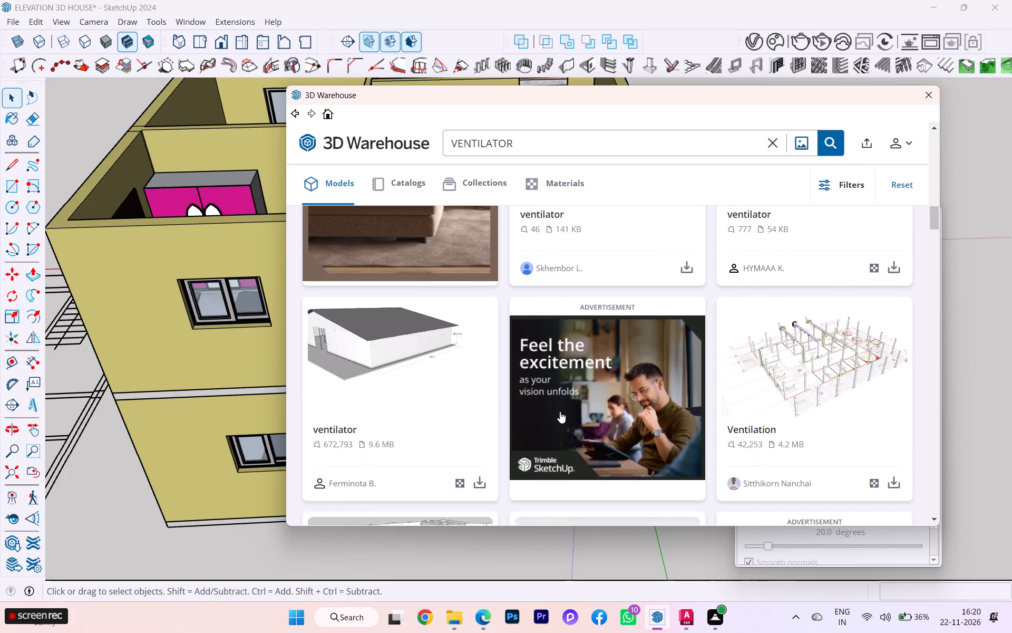
pyautogui.scroll(-3, 560, 411)
pyautogui.scroll(3, 560, 411)
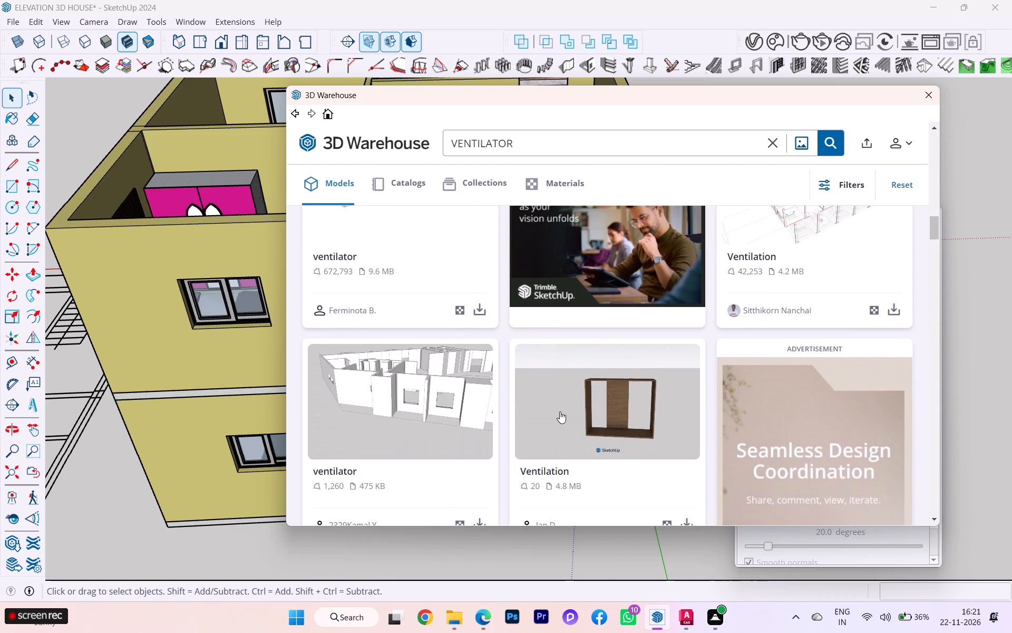
pyautogui.scroll(1, 560, 411)
pyautogui.scroll(-1, 560, 411)
pyautogui.scroll(1, 560, 411)
pyautogui.scroll(-3, 560, 411)
pyautogui.scroll(4, 560, 411)
pyautogui.scroll(-2, 592, 436)
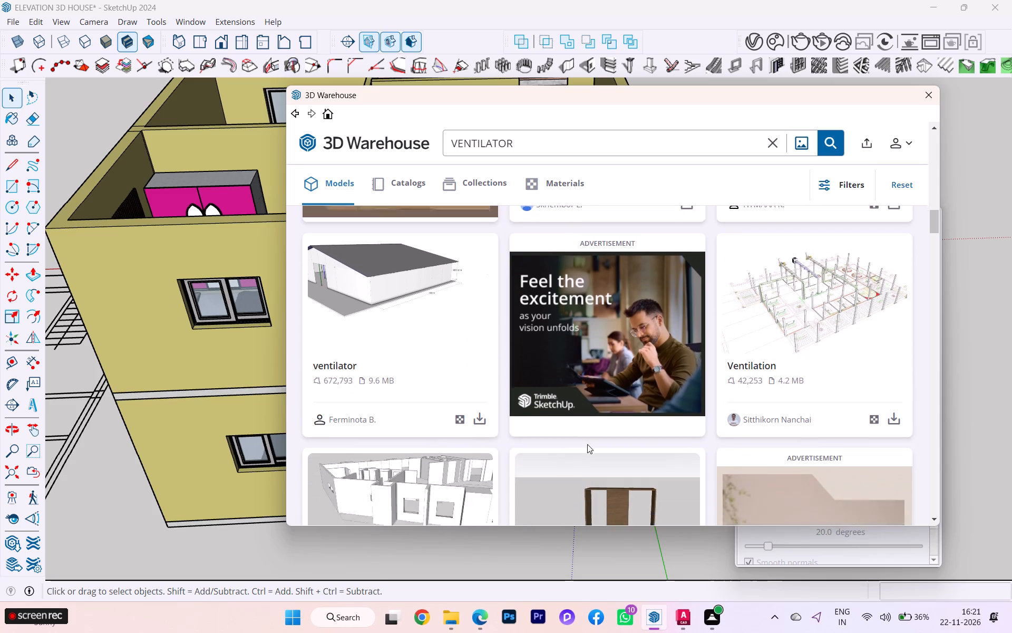
pyautogui.scroll(-8, 603, 434)
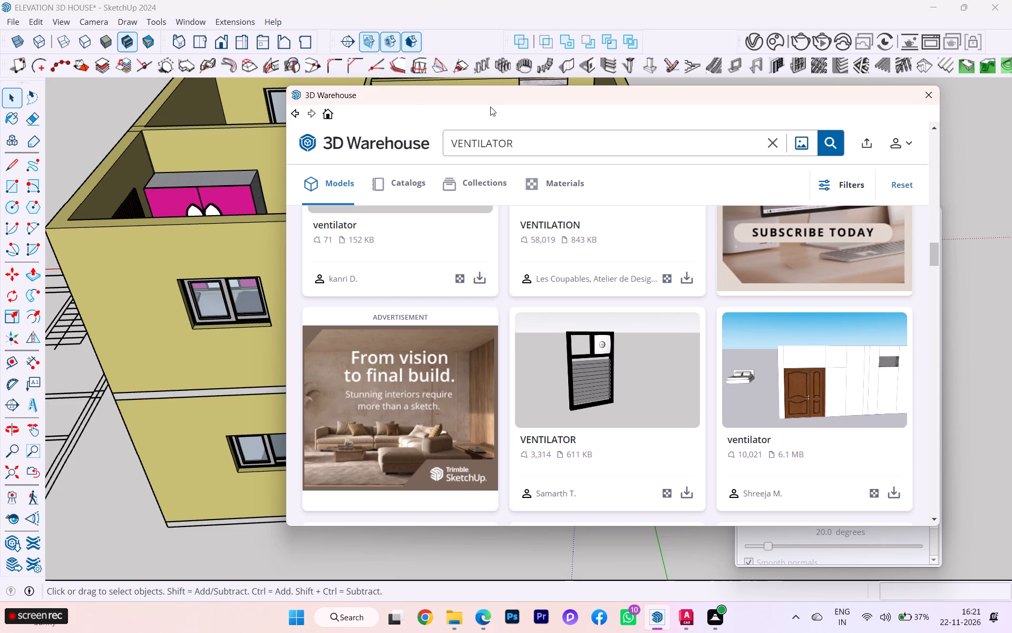
# Look further through the ventilator results, comparing louvred and fan-type models.
pyautogui.scroll(-1, 490, 107)
pyautogui.scroll(1, 490, 107)
pyautogui.scroll(-1, 490, 107)
pyautogui.scroll(-1, 395, 35)
pyautogui.scroll(3, 395, 35)
pyautogui.scroll(-1, 395, 35)
pyautogui.scroll(1, 409, 56)
pyautogui.scroll(-2, 515, 308)
pyautogui.scroll(1, 514, 310)
pyautogui.scroll(-3, 514, 310)
pyautogui.scroll(1, 514, 310)
pyautogui.scroll(-10, 514, 310)
pyautogui.scroll(2, 554, 333)
pyautogui.scroll(-1, 554, 333)
pyautogui.scroll(7, 554, 333)
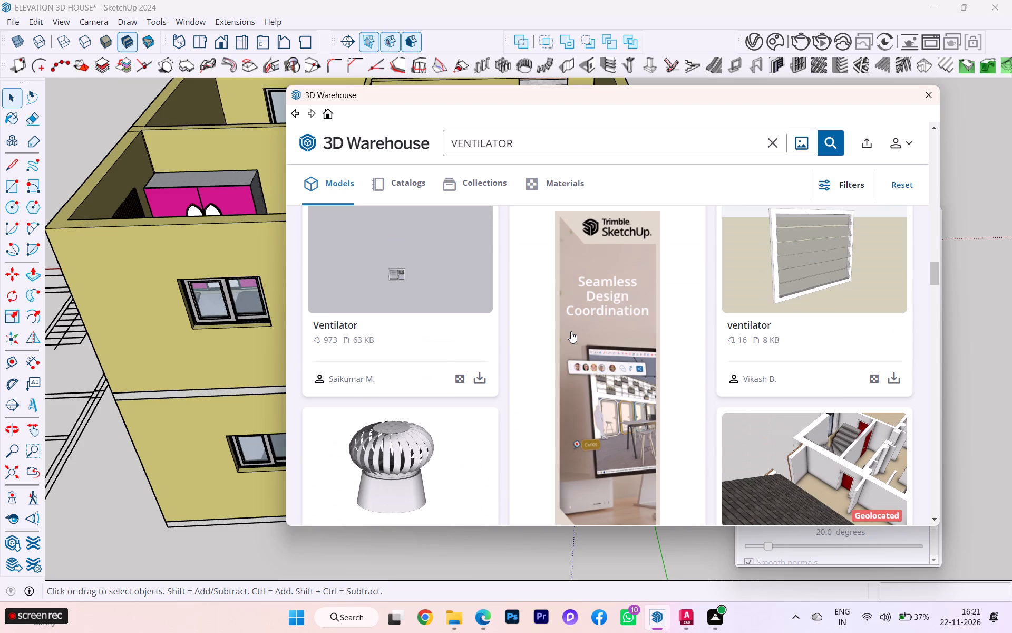
pyautogui.scroll(2, 571, 331)
pyautogui.scroll(-4, 571, 331)
pyautogui.scroll(1, 571, 331)
pyautogui.scroll(-1, 571, 331)
pyautogui.scroll(-2, 523, 327)
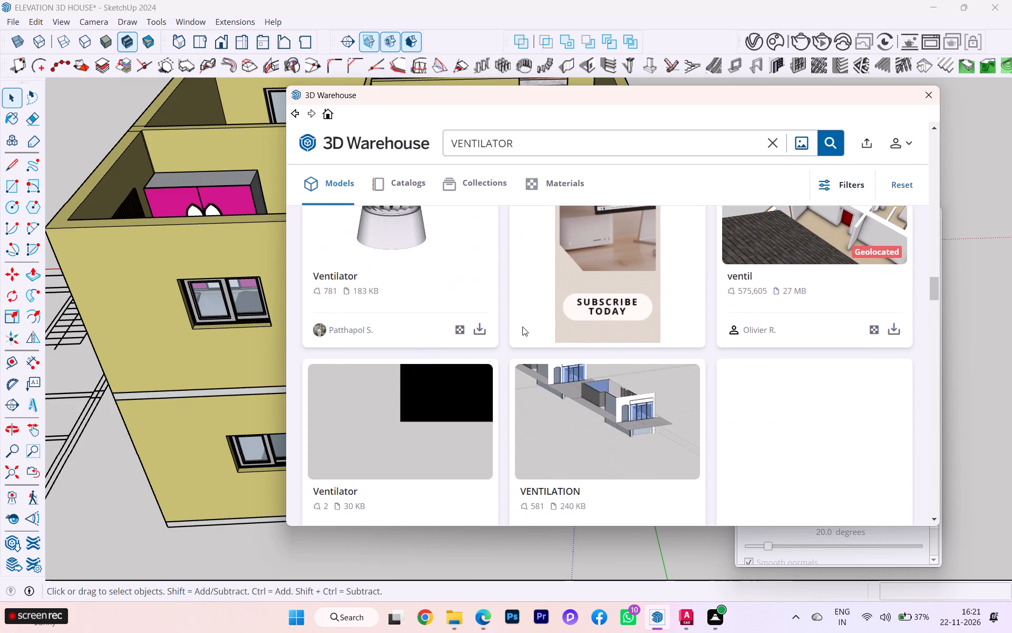
pyautogui.scroll(-2, 522, 327)
pyautogui.scroll(-2, 562, 342)
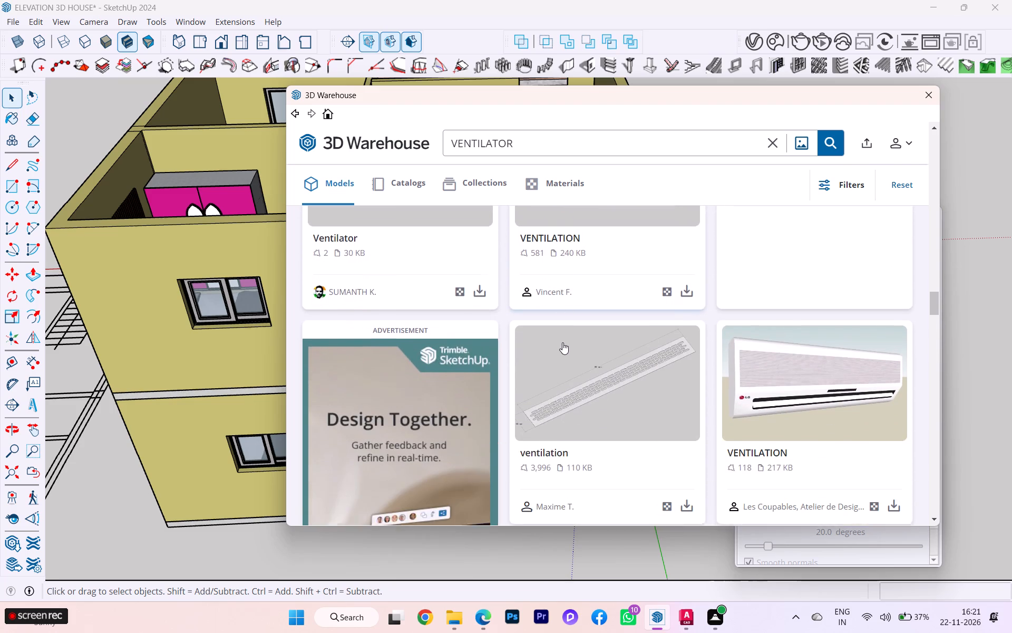
pyautogui.scroll(-3, 562, 342)
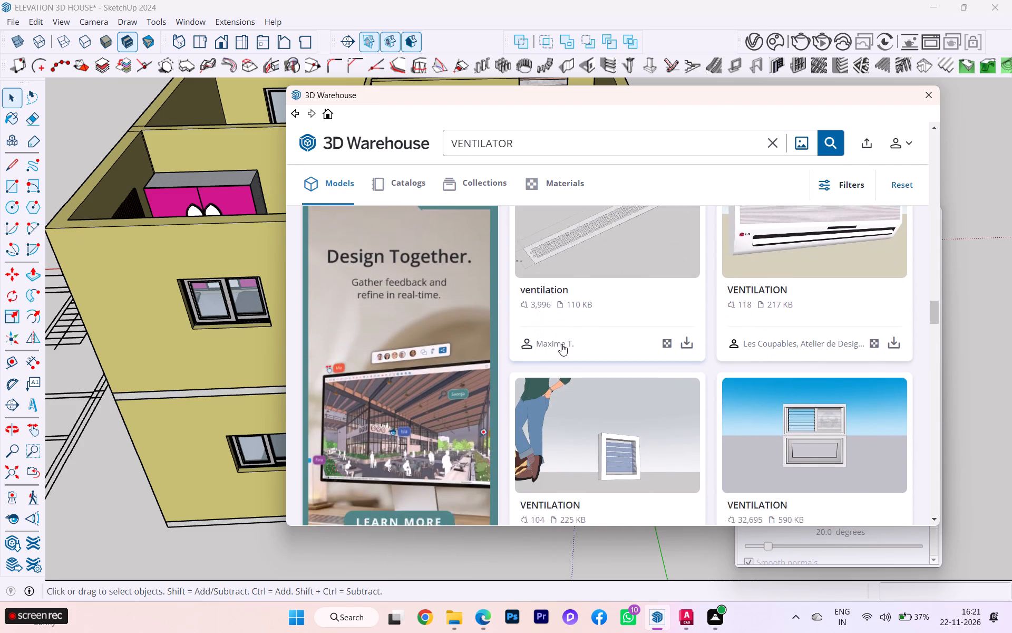
pyautogui.scroll(-2, 605, 352)
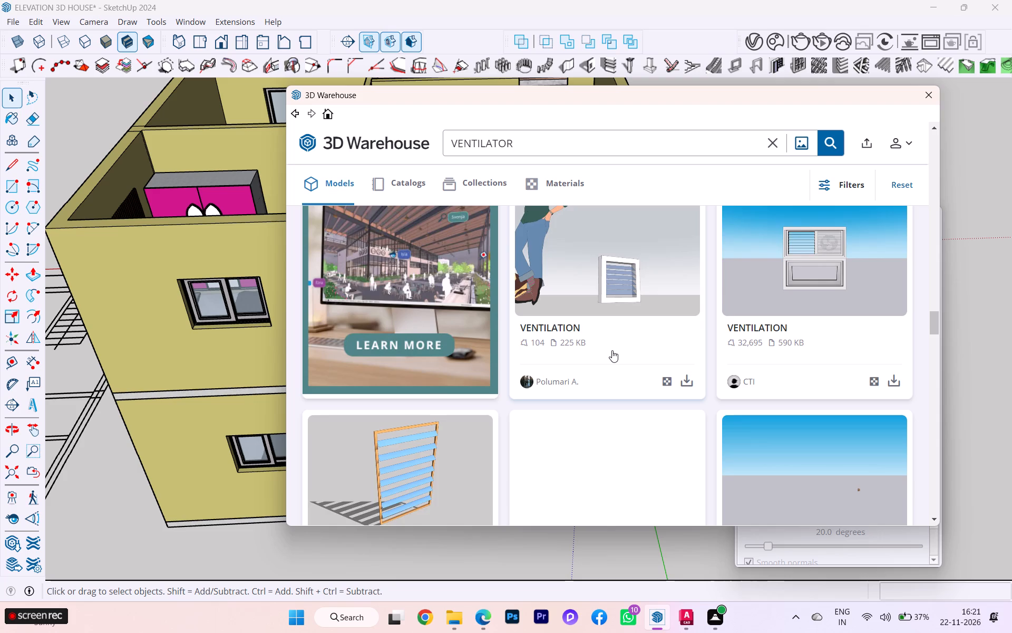
pyautogui.scroll(-1, 612, 350)
pyautogui.scroll(1, 534, 371)
# Download the 590 KB VENTILATION model with a round fan, louvres and lower panel directly into the house model.
pyautogui.click(888, 376)
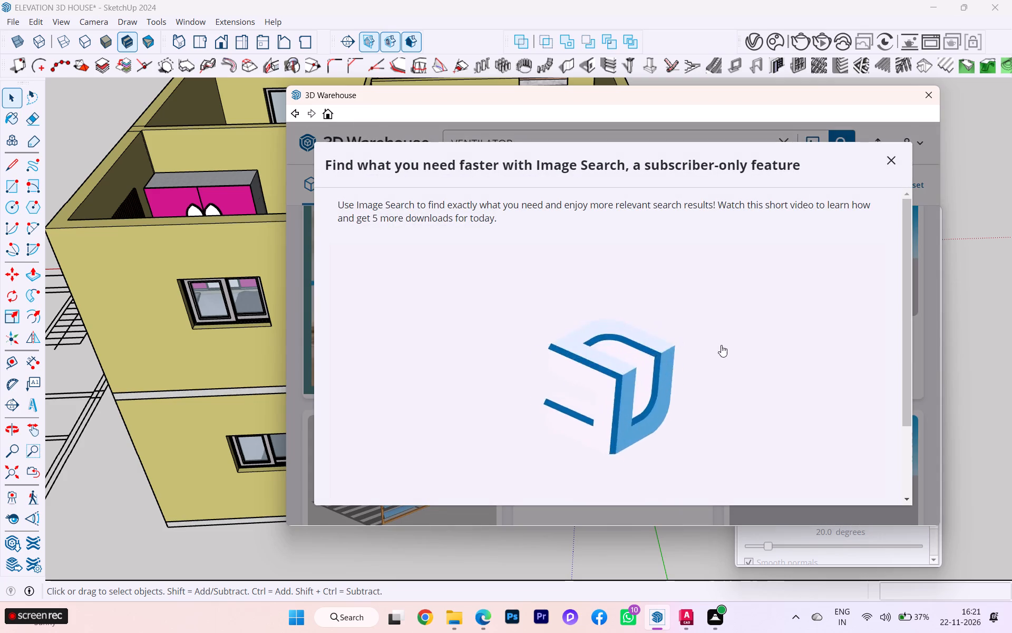
pyautogui.scroll(-2, 783, 267)
pyautogui.scroll(-1, 457, 369)
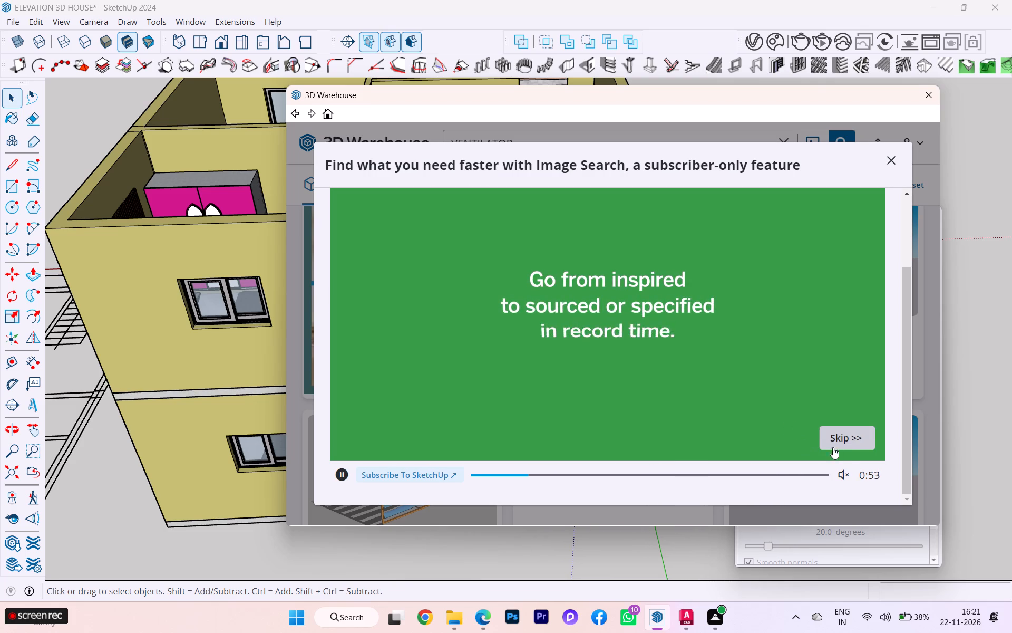
pyautogui.click(845, 441)
pyautogui.click(739, 476)
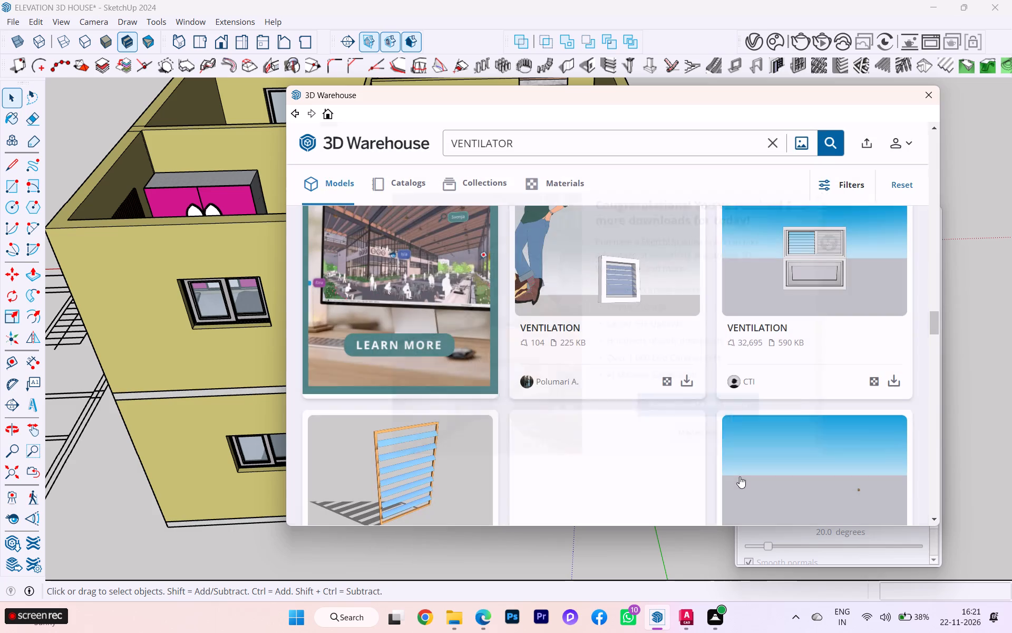
pyautogui.click(894, 379)
pyautogui.click(578, 320)
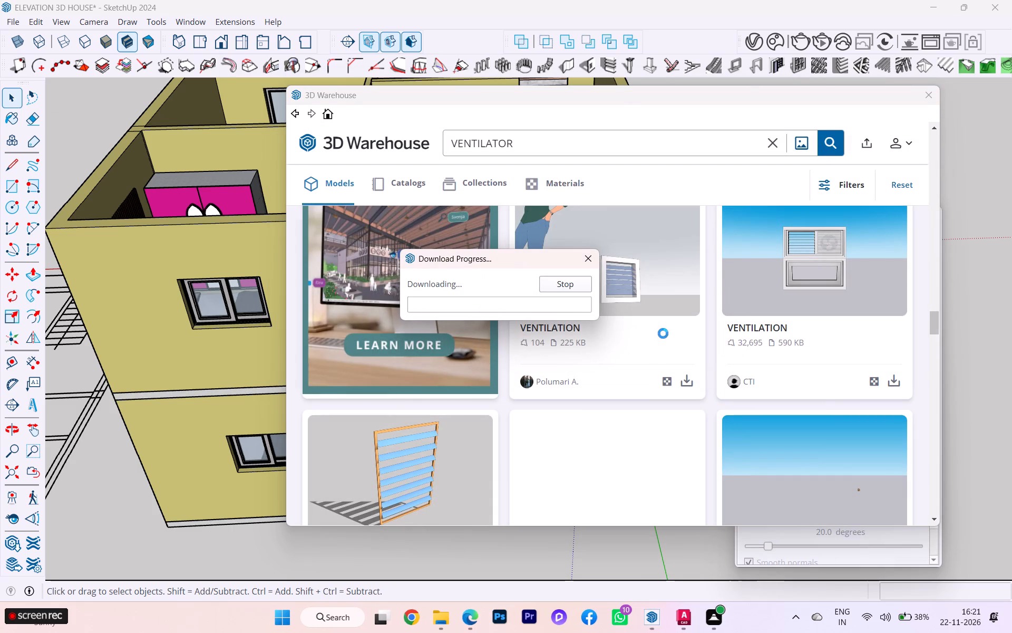
pyautogui.scroll(-4, 665, 337)
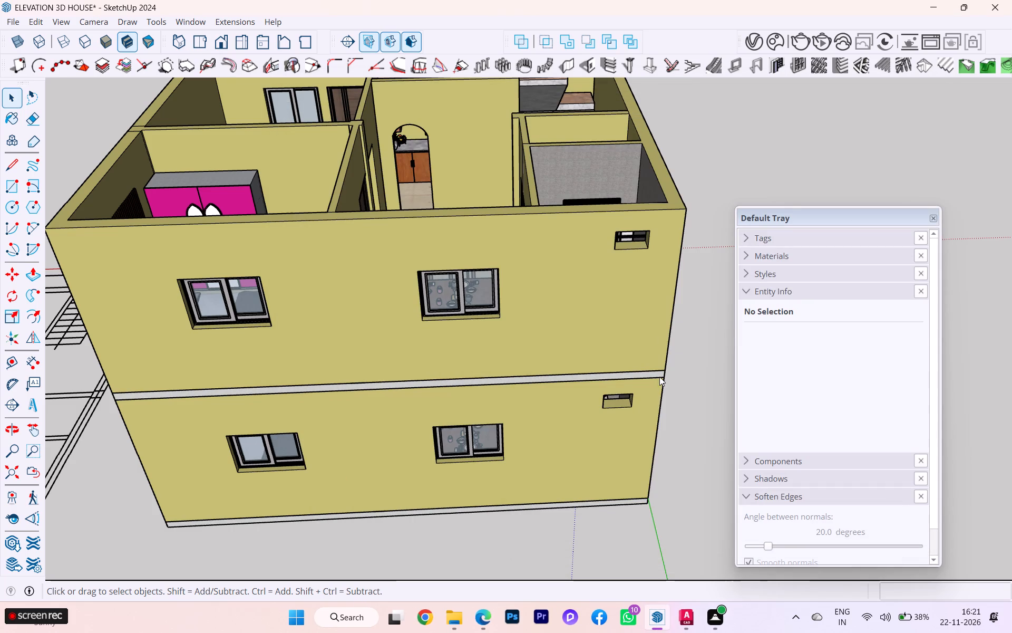
pyautogui.scroll(-3, 660, 377)
pyautogui.scroll(-3, 627, 342)
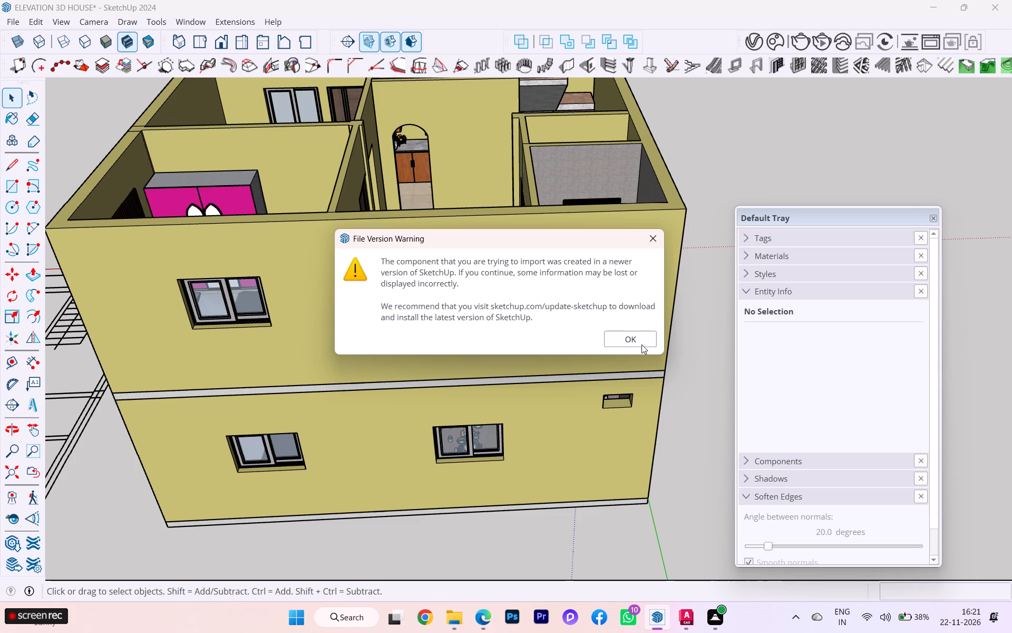
pyautogui.click(641, 344)
# Place the ventilation component in the open space beside the house corner nearest the ventilator openings, and deselect it.
pyautogui.scroll(-4, 580, 324)
pyautogui.scroll(1, 520, 328)
pyautogui.scroll(-1, 503, 328)
pyautogui.scroll(-2, 344, 340)
pyautogui.scroll(4, 656, 404)
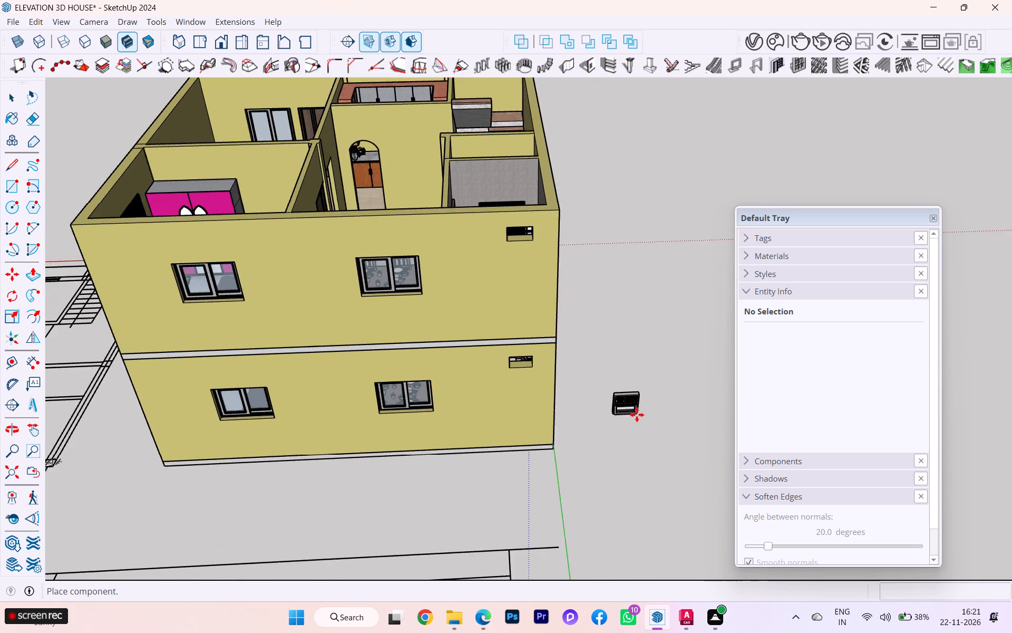
pyautogui.scroll(2, 637, 415)
pyautogui.click(635, 417)
pyautogui.scroll(7, 659, 407)
pyautogui.scroll(-1, 650, 411)
pyautogui.scroll(1, 649, 411)
pyautogui.scroll(-1, 647, 411)
pyautogui.scroll(6, 616, 415)
pyautogui.scroll(-1, 616, 415)
pyautogui.scroll(9, 616, 415)
pyautogui.scroll(-2, 616, 413)
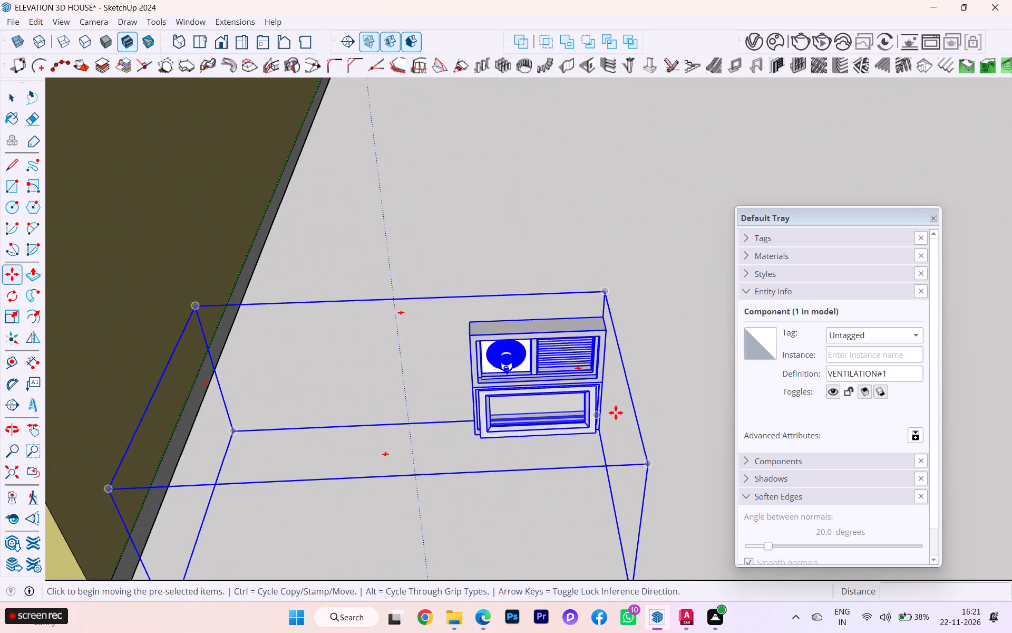
pyautogui.scroll(1, 616, 413)
pyautogui.click(11, 100)
pyautogui.click(349, 252)
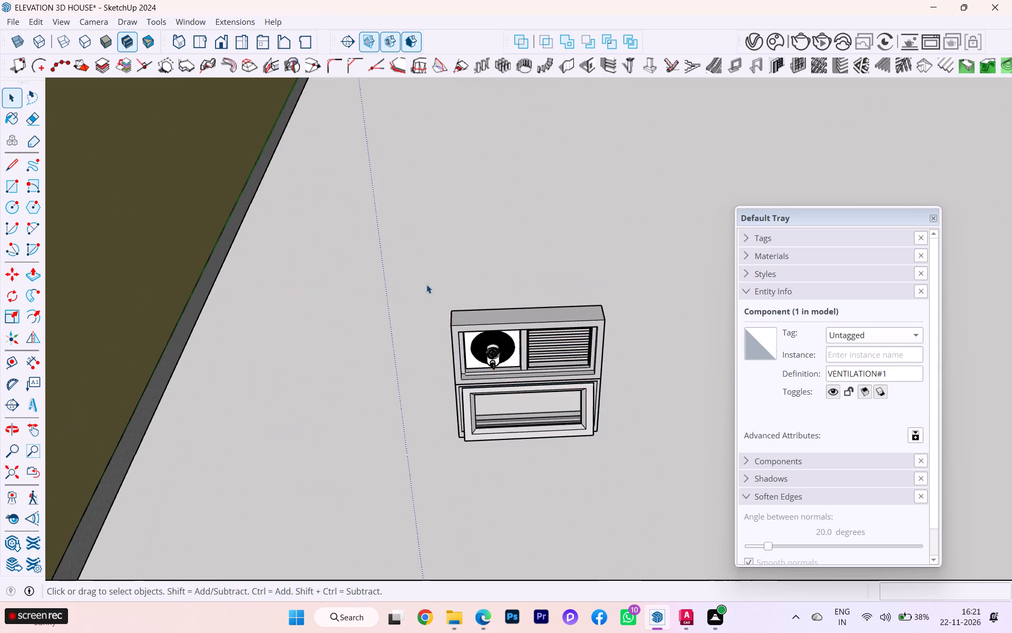
# Examine the ventilation component from front and back, and check how its louvre groups are nested inside it.
pyautogui.scroll(-1, 559, 350)
pyautogui.scroll(2, 558, 349)
pyautogui.moveTo(542, 343); pyautogui.dragTo(455, 188, button='middle')
pyautogui.scroll(1, 539, 340)
pyautogui.scroll(5, 462, 376)
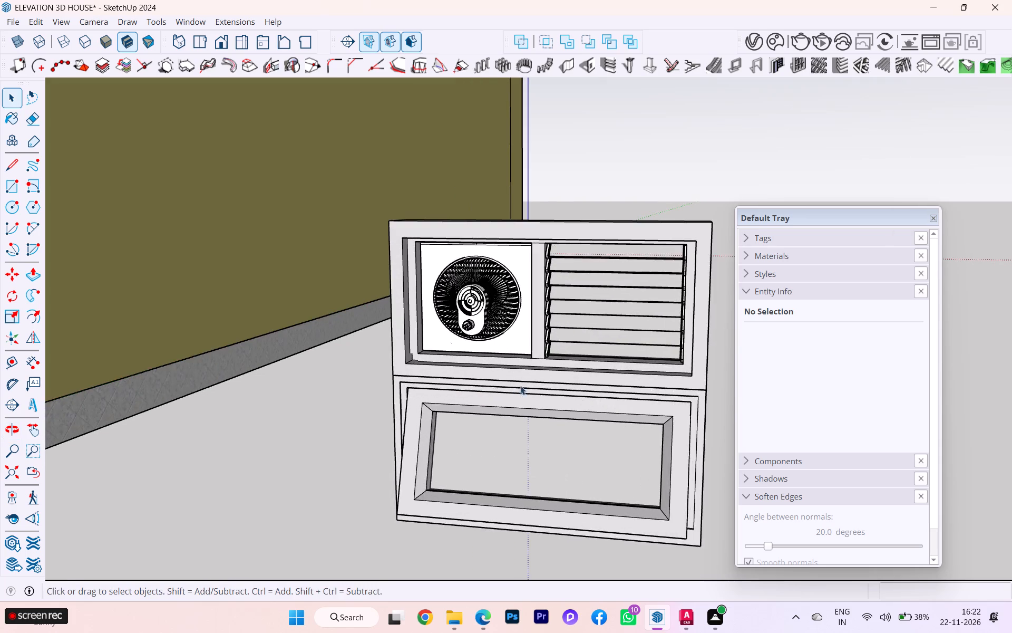
pyautogui.moveTo(565, 359); pyautogui.dragTo(228, 351, button='middle')
pyautogui.scroll(-1, 564, 331)
pyautogui.moveTo(573, 335); pyautogui.dragTo(186, 330, button='middle')
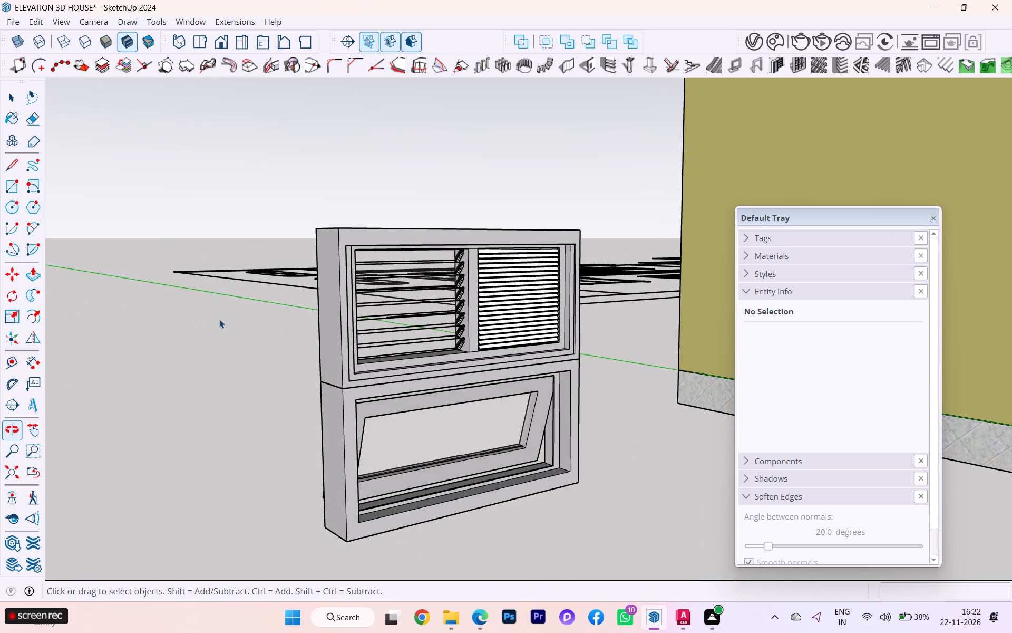
pyautogui.scroll(-1, 462, 320)
pyautogui.scroll(1, 463, 320)
pyautogui.scroll(-1, 464, 320)
pyautogui.click(421, 337)
pyautogui.tripleClick(412, 336)
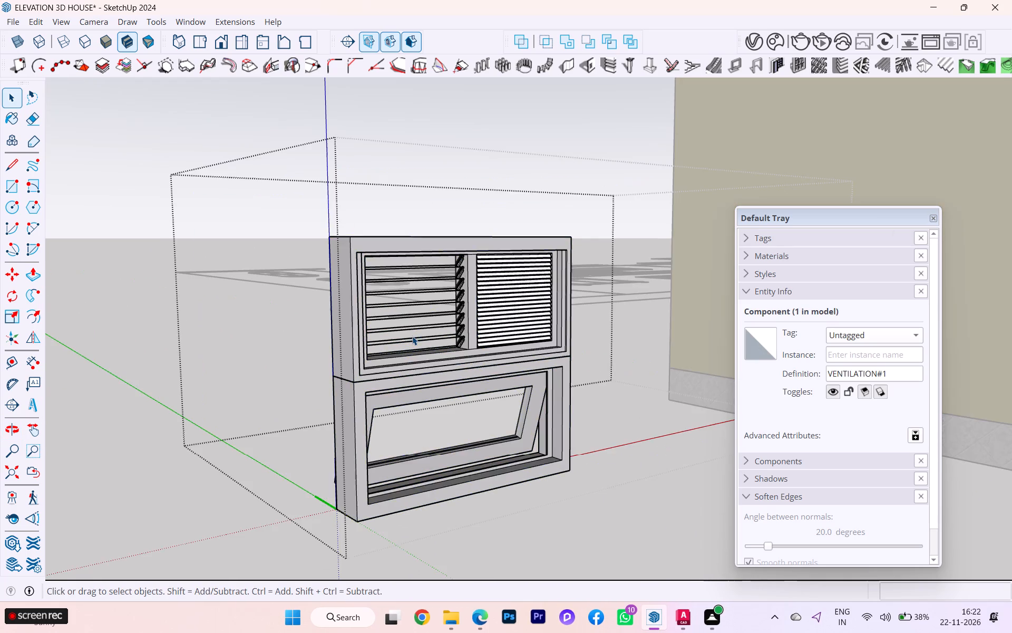
pyautogui.scroll(3, 419, 334)
pyautogui.tripleClick(406, 342)
pyautogui.click(391, 343)
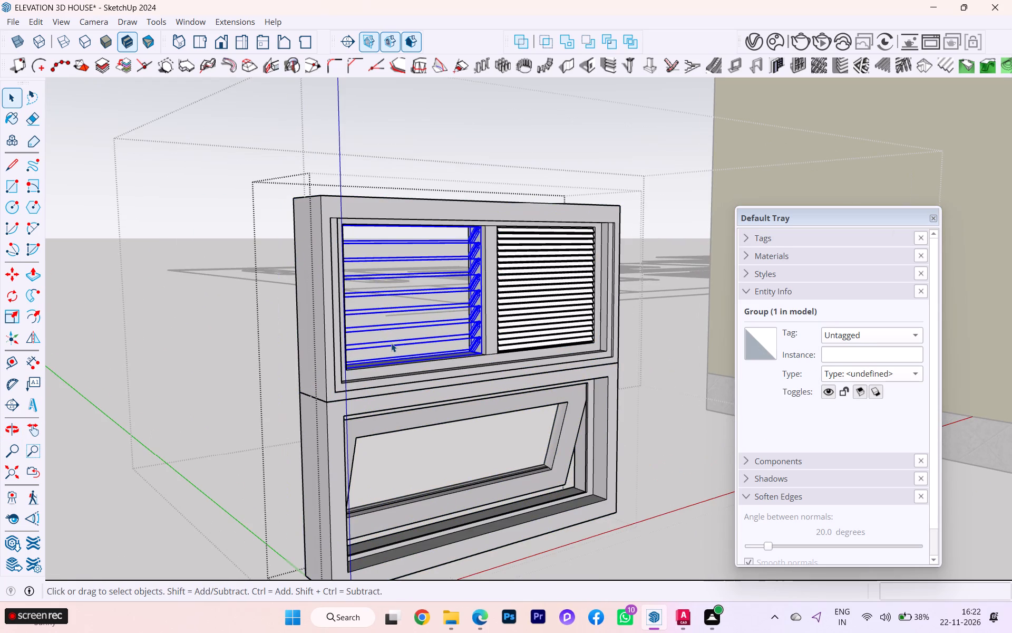
pyautogui.click(673, 245)
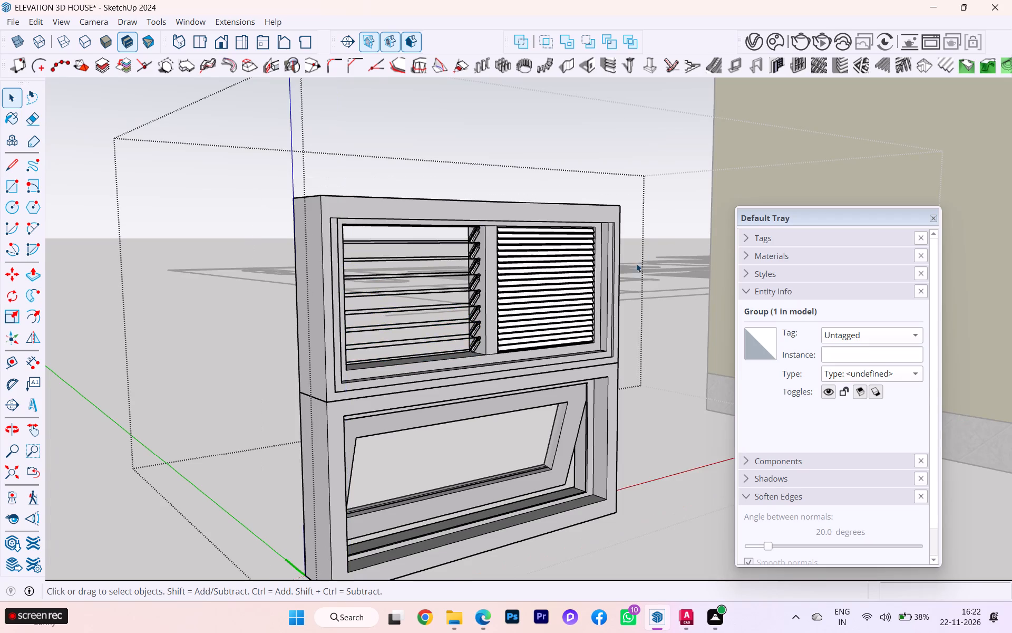
pyautogui.scroll(-6, 636, 282)
pyautogui.click(653, 380)
# Delete the slatted louvre group and the exhaust fan from the upper half of the ventilation component.
pyautogui.scroll(6, 624, 345)
pyautogui.scroll(-3, 620, 338)
pyautogui.scroll(3, 620, 338)
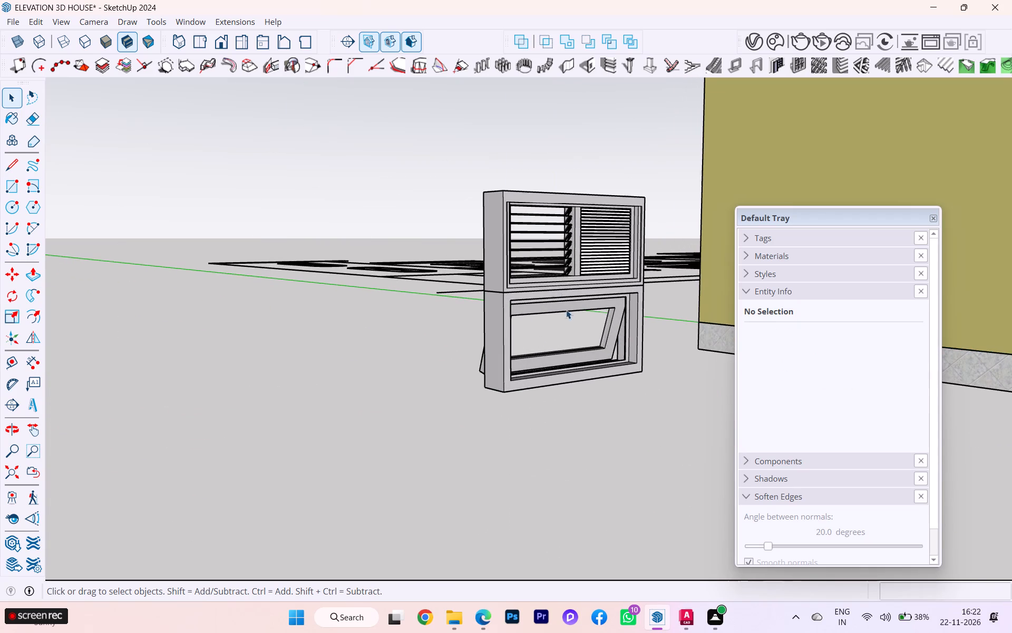
pyautogui.click(523, 259)
pyautogui.moveTo(530, 260); pyautogui.dragTo(404, 287, button='middle')
pyautogui.tripleClick(398, 266)
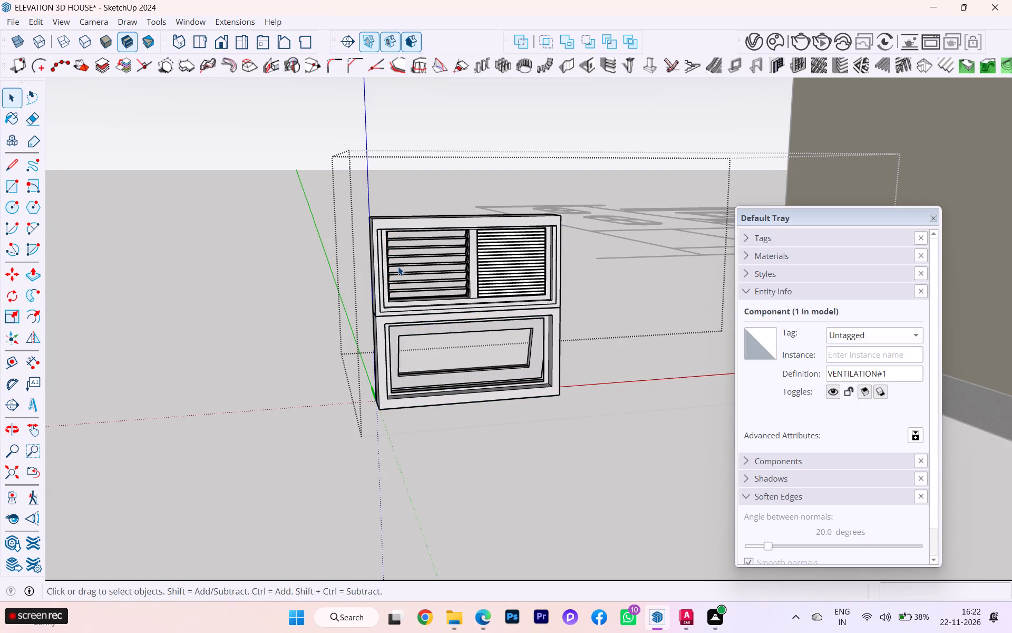
pyautogui.doubleClick(400, 242)
pyautogui.click(400, 242)
pyautogui.scroll(3, 391, 251)
pyautogui.press('Delete')
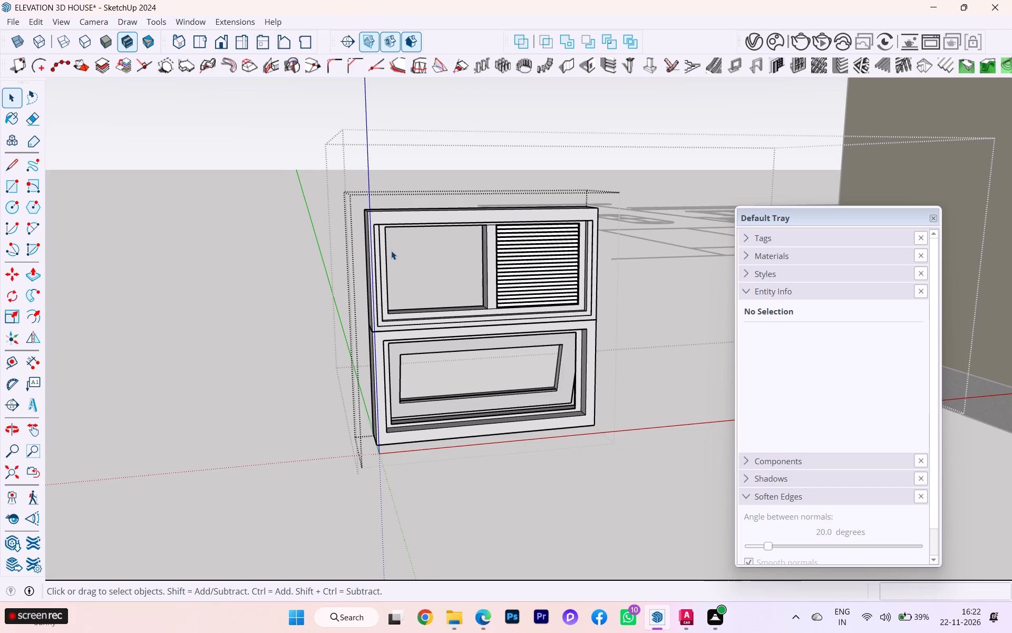
pyautogui.click(518, 254)
pyautogui.press('Delete')
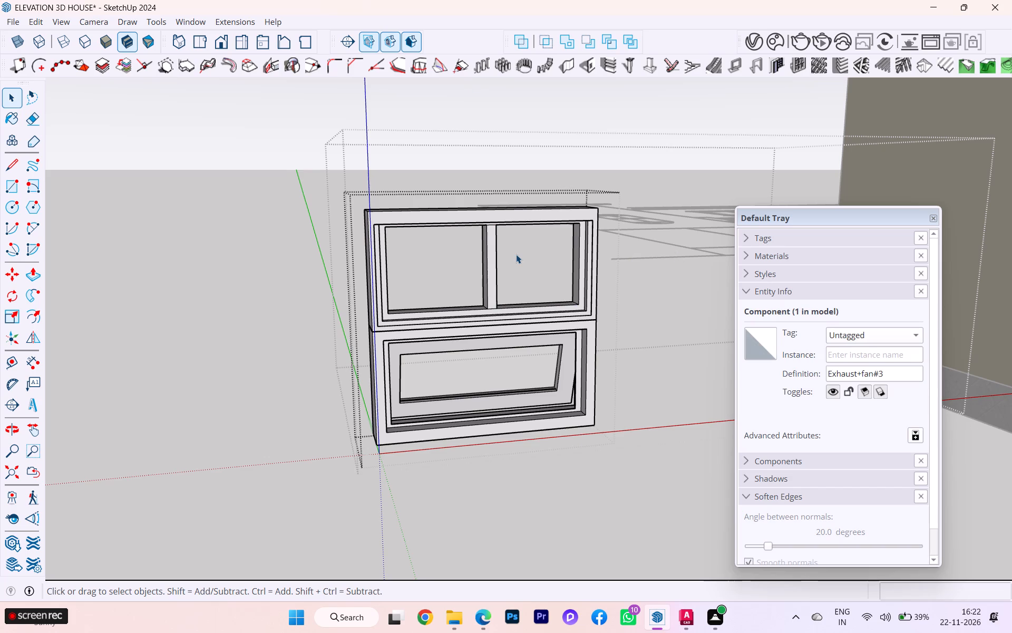
# Delete the divided upper frame so only the lower tilting window is kept, and leave component editing.
pyautogui.scroll(5, 516, 254)
pyautogui.click(481, 270)
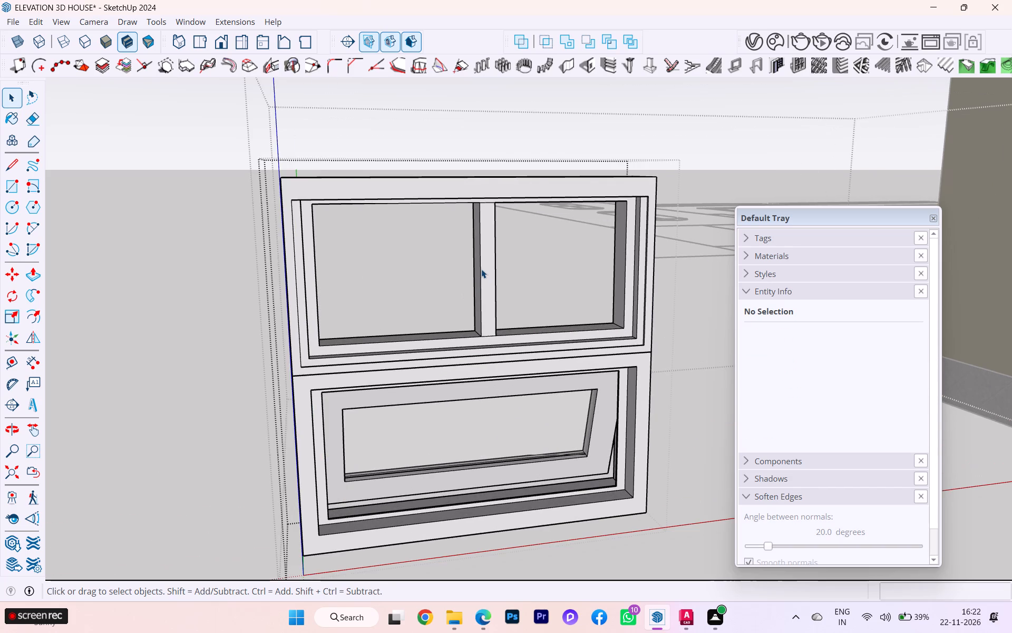
pyautogui.press('Delete')
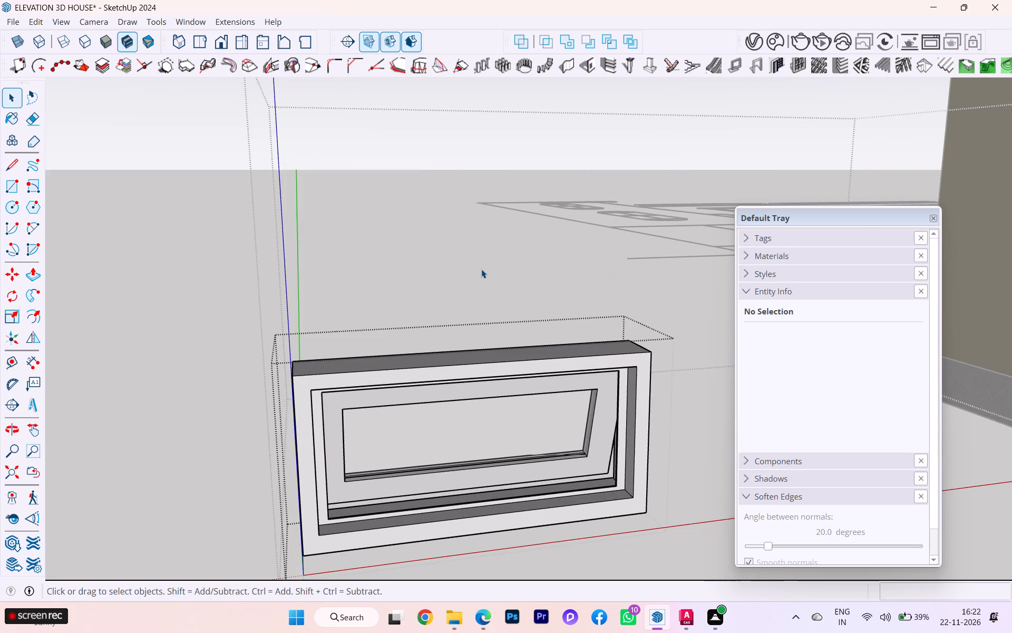
pyautogui.scroll(-4, 481, 259)
pyautogui.click(245, 309)
pyautogui.scroll(-2, 250, 315)
pyautogui.scroll(2, 251, 319)
pyautogui.scroll(-1, 251, 320)
pyautogui.scroll(2, 249, 322)
pyautogui.scroll(-2, 248, 324)
pyautogui.scroll(1, 246, 333)
pyautogui.scroll(-4, 246, 334)
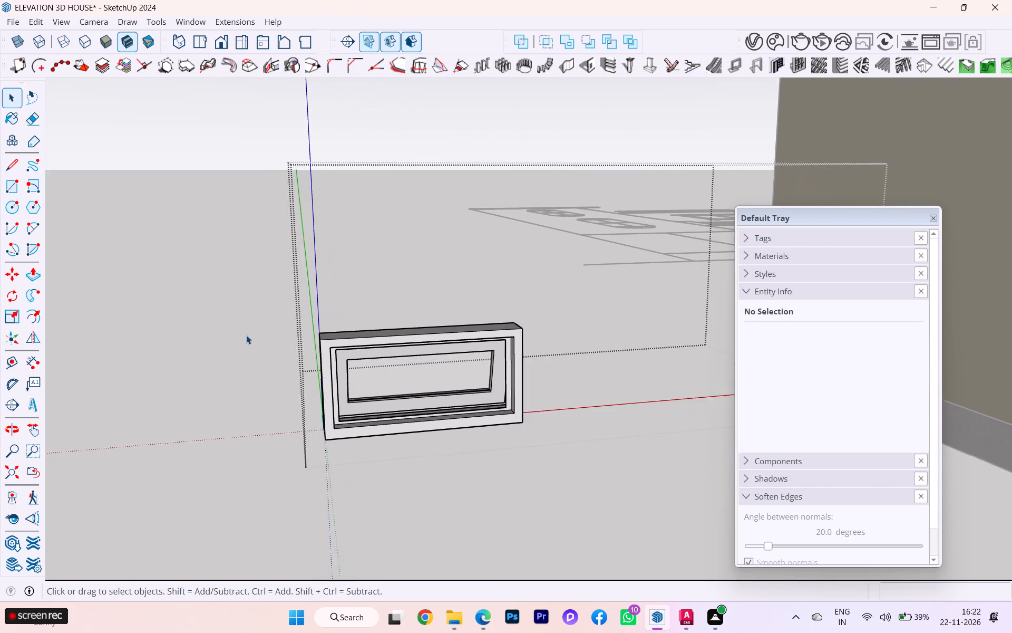
pyautogui.moveTo(260, 340); pyautogui.dragTo(444, 366, button='middle')
pyautogui.scroll(-14, 203, 275)
pyautogui.scroll(1, 257, 277)
pyautogui.scroll(-5, 260, 279)
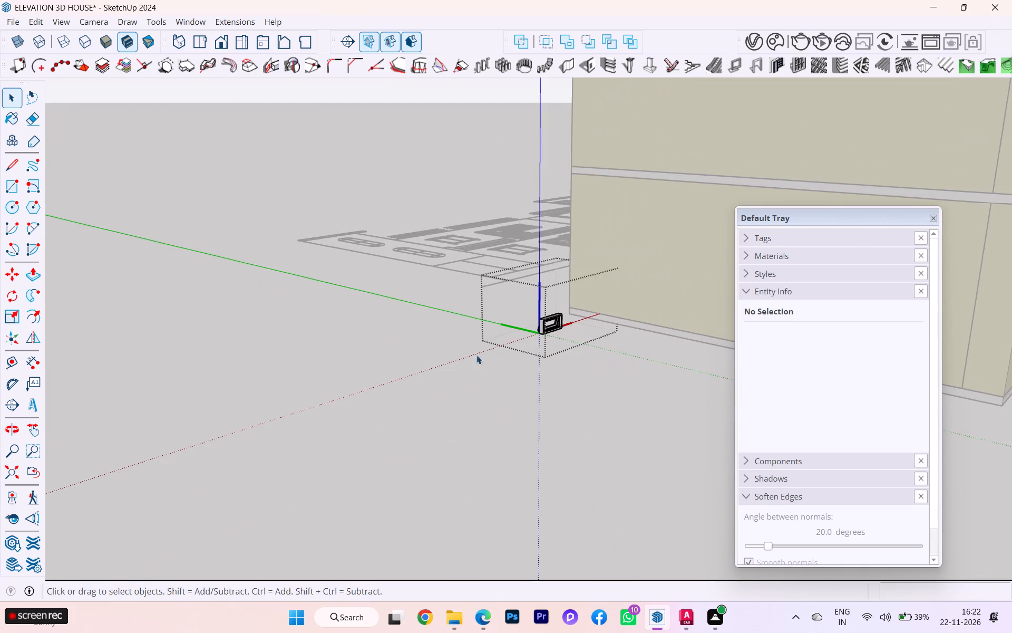
pyautogui.click(505, 370)
# Explode the ventilation component beside the house corner and deselect its pieces.
pyautogui.scroll(2, 592, 368)
pyautogui.scroll(-1, 592, 368)
pyautogui.scroll(3, 592, 368)
pyautogui.scroll(-1, 556, 351)
pyautogui.moveTo(551, 358); pyautogui.dragTo(734, 387, button='middle')
pyautogui.scroll(-2, 235, 281)
pyautogui.scroll(4, 227, 283)
pyautogui.scroll(-2, 223, 284)
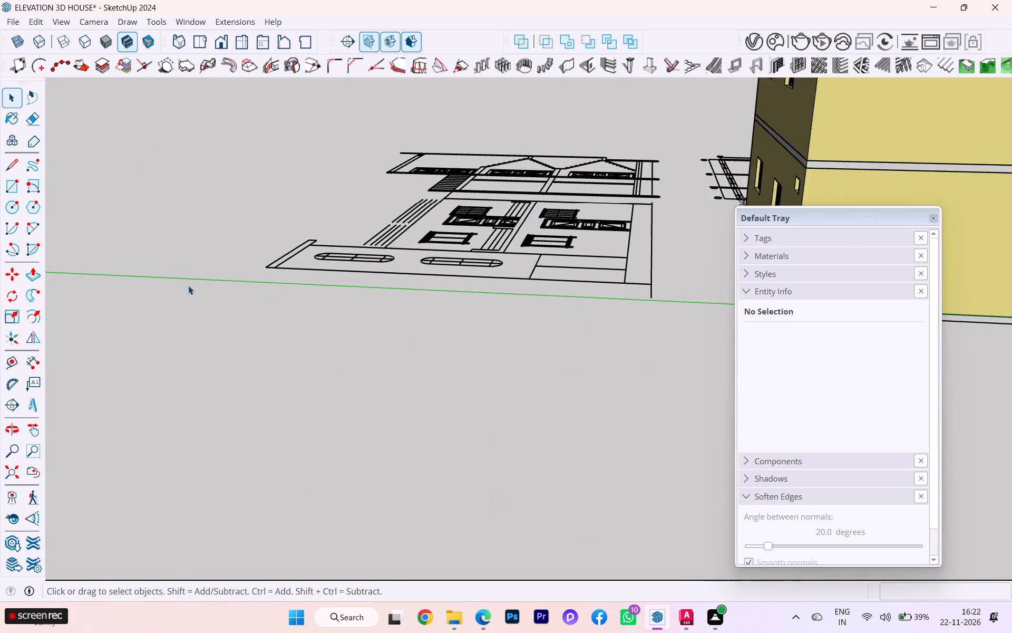
pyautogui.scroll(-1, 188, 285)
pyautogui.moveTo(182, 290); pyautogui.dragTo(435, 342, button='middle')
pyautogui.scroll(-5, 163, 285)
pyautogui.scroll(5, 493, 312)
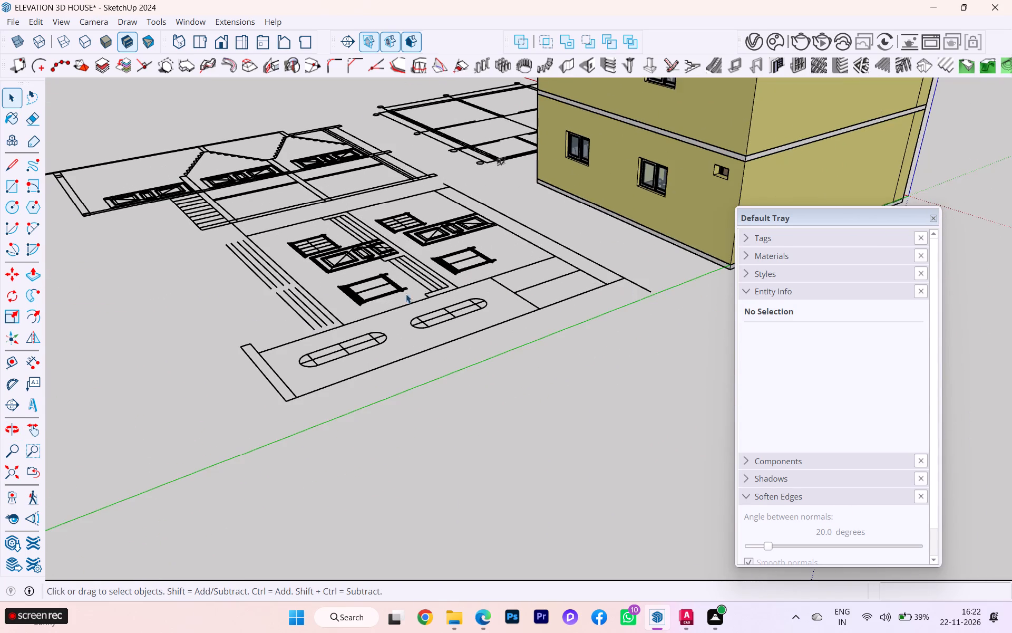
pyautogui.scroll(-3, 161, 280)
pyautogui.scroll(-1, 414, 303)
pyautogui.scroll(3, 579, 295)
pyautogui.scroll(-1, 687, 264)
pyautogui.scroll(7, 696, 263)
pyautogui.moveTo(526, 314); pyautogui.dragTo(588, 314, button='middle')
pyautogui.scroll(-1, 486, 294)
pyautogui.scroll(2, 484, 294)
pyautogui.scroll(-3, 481, 295)
pyautogui.scroll(1, 475, 298)
pyautogui.scroll(-2, 475, 298)
pyautogui.scroll(5, 692, 232)
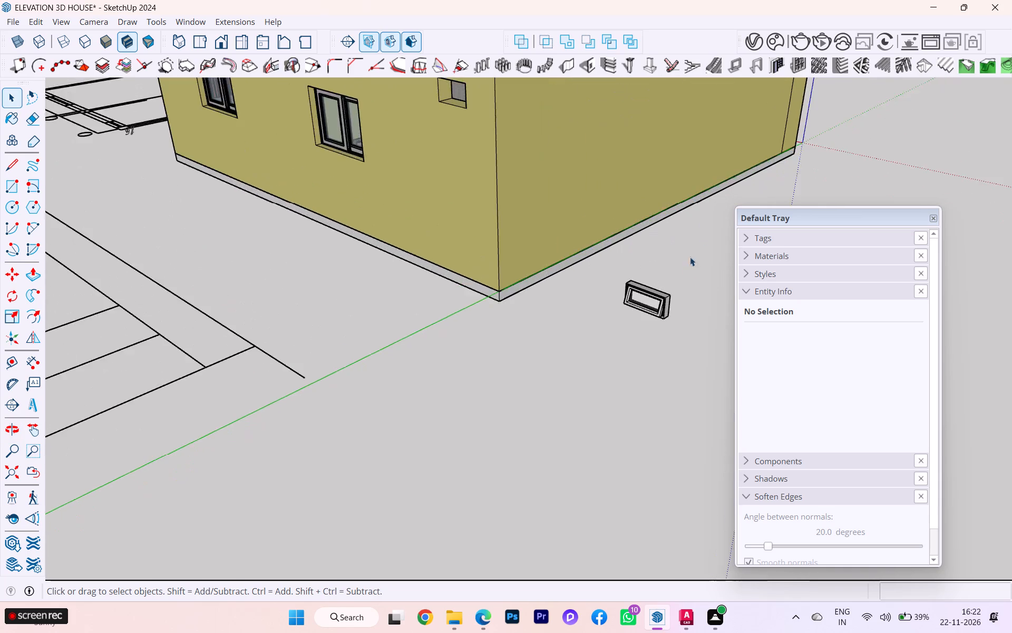
pyautogui.scroll(3, 690, 257)
pyautogui.click(649, 314)
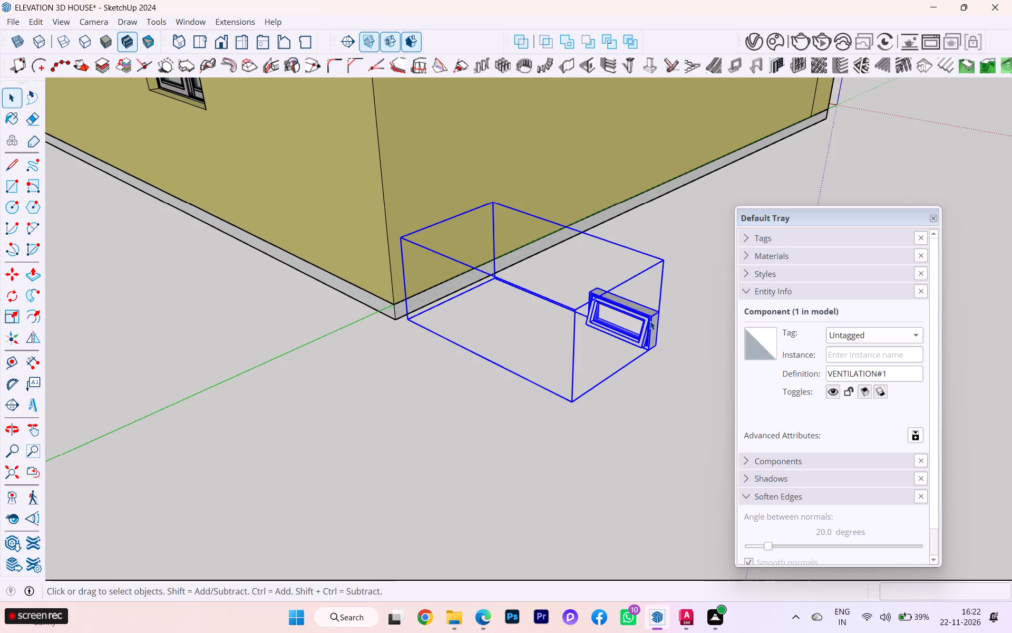
pyautogui.rightClick(650, 321)
pyautogui.click(696, 107)
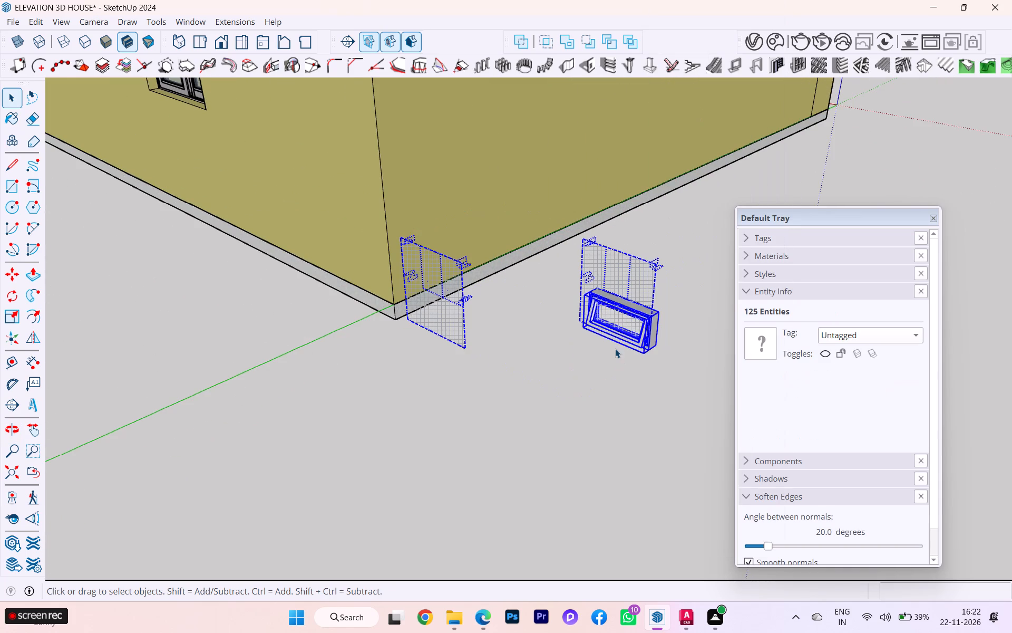
pyautogui.click(615, 350)
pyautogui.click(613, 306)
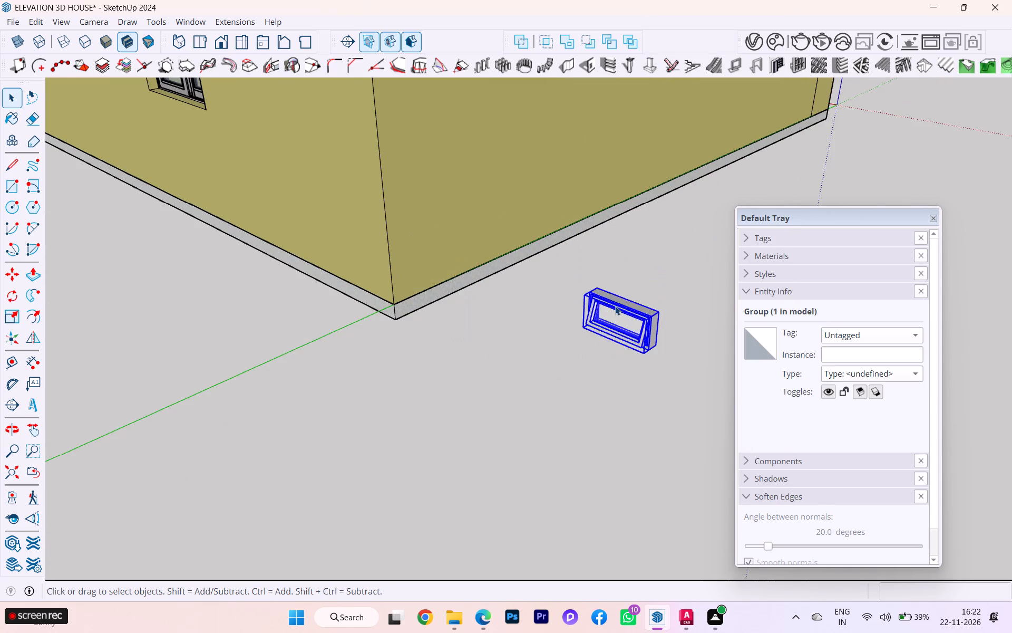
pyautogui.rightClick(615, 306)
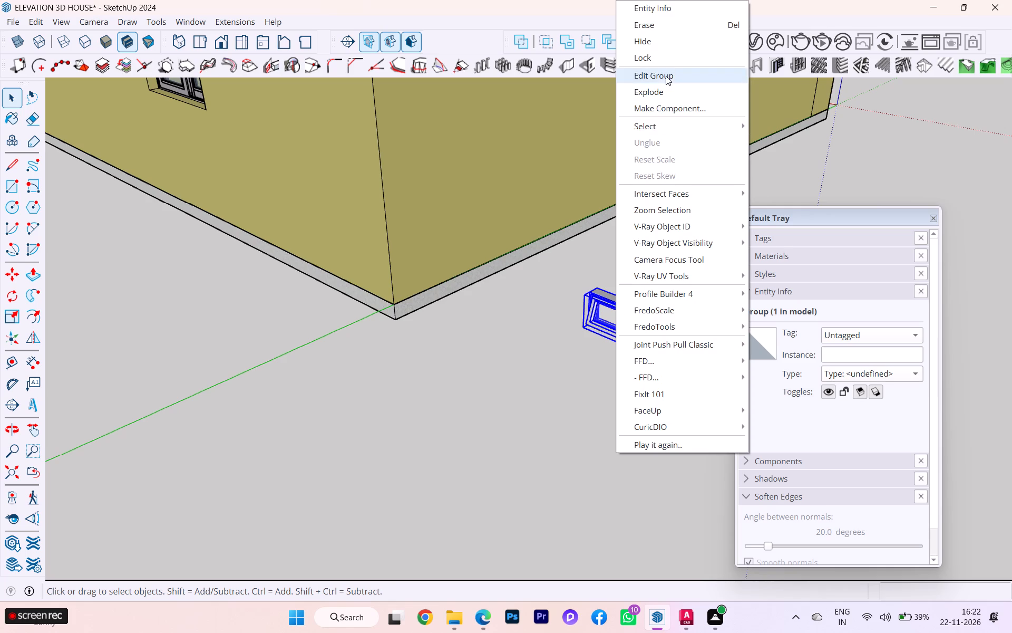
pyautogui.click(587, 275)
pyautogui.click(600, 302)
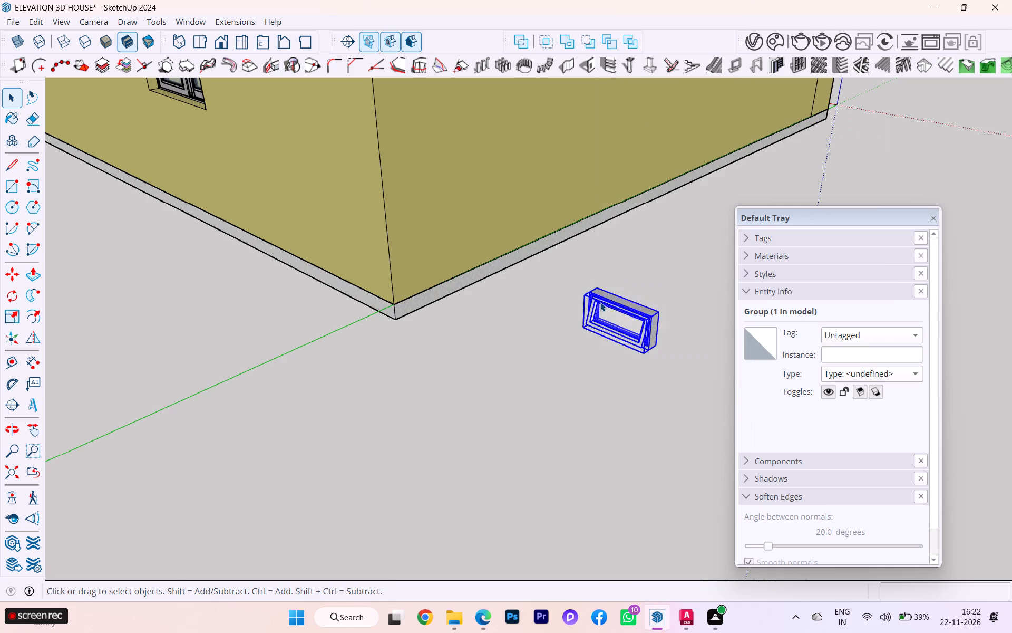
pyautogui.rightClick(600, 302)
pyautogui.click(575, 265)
# Move the tilting window group by its upper corner onto the upper right corner of the ground-floor ventilator opening.
pyautogui.scroll(-2, 677, 300)
pyautogui.scroll(3, 659, 300)
pyautogui.scroll(-2, 654, 300)
pyautogui.scroll(1, 625, 295)
pyautogui.scroll(-2, 625, 295)
pyautogui.scroll(3, 625, 295)
pyautogui.scroll(-1, 625, 295)
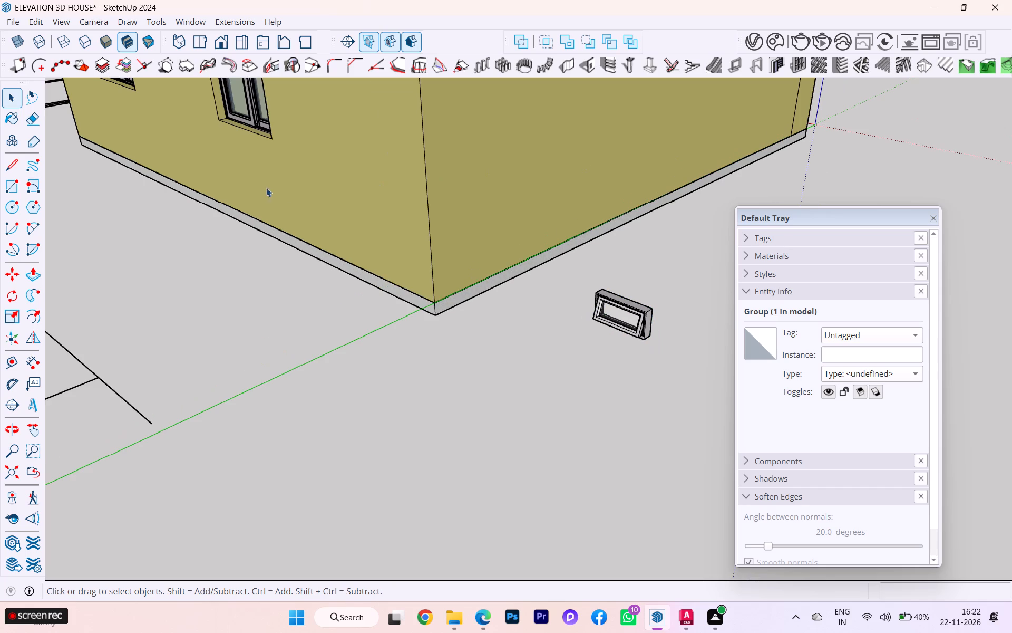
pyautogui.click(616, 296)
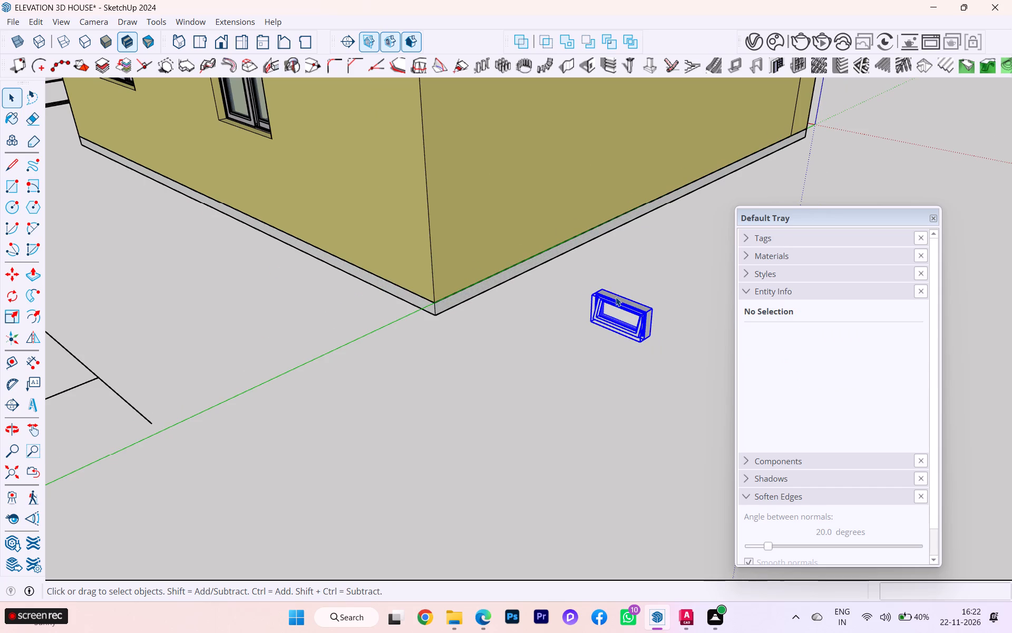
pyautogui.press('m')
pyautogui.scroll(3, 669, 351)
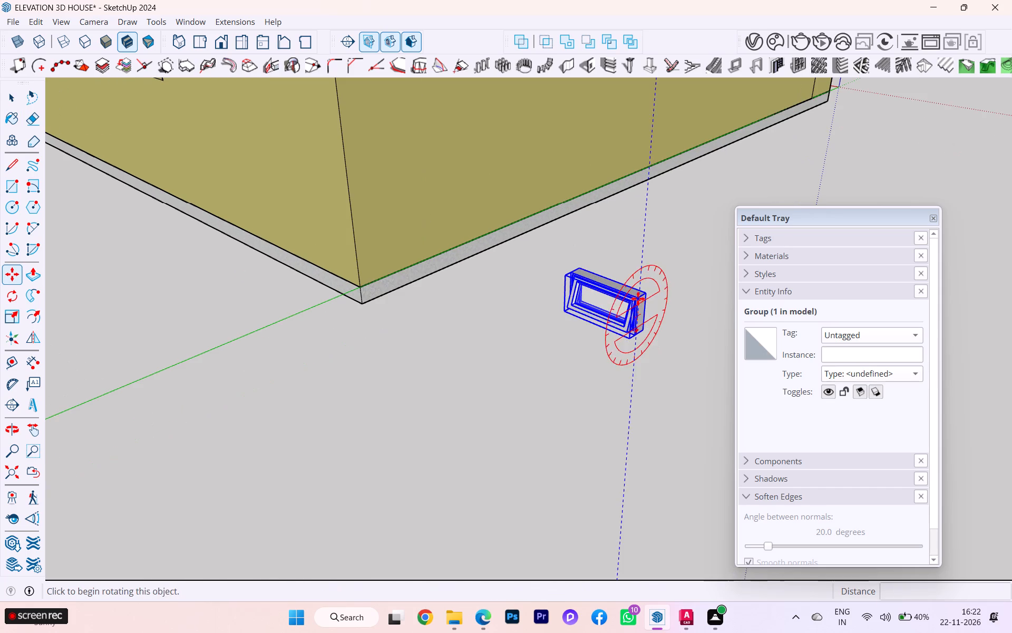
pyautogui.click(639, 296)
pyautogui.scroll(-1, 578, 258)
pyautogui.scroll(1, 579, 266)
pyautogui.scroll(-7, 580, 270)
pyautogui.scroll(1, 614, 328)
pyautogui.scroll(-1, 618, 331)
pyautogui.scroll(1, 618, 331)
pyautogui.scroll(-4, 618, 331)
pyautogui.scroll(1, 626, 341)
pyautogui.scroll(-4, 626, 341)
pyautogui.scroll(1, 626, 341)
pyautogui.scroll(-1, 626, 341)
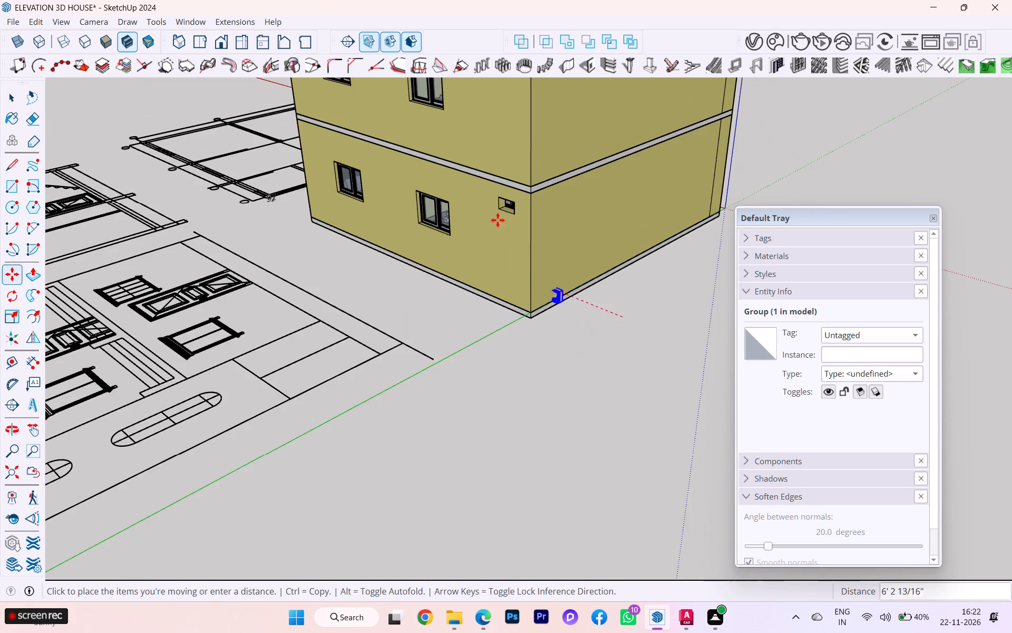
pyautogui.scroll(13, 506, 193)
pyautogui.scroll(-4, 514, 212)
pyautogui.scroll(6, 514, 214)
pyautogui.scroll(-3, 517, 220)
pyautogui.scroll(7, 517, 220)
pyautogui.scroll(-2, 515, 208)
pyautogui.scroll(5, 514, 206)
pyautogui.scroll(-1, 514, 206)
pyautogui.scroll(6, 514, 206)
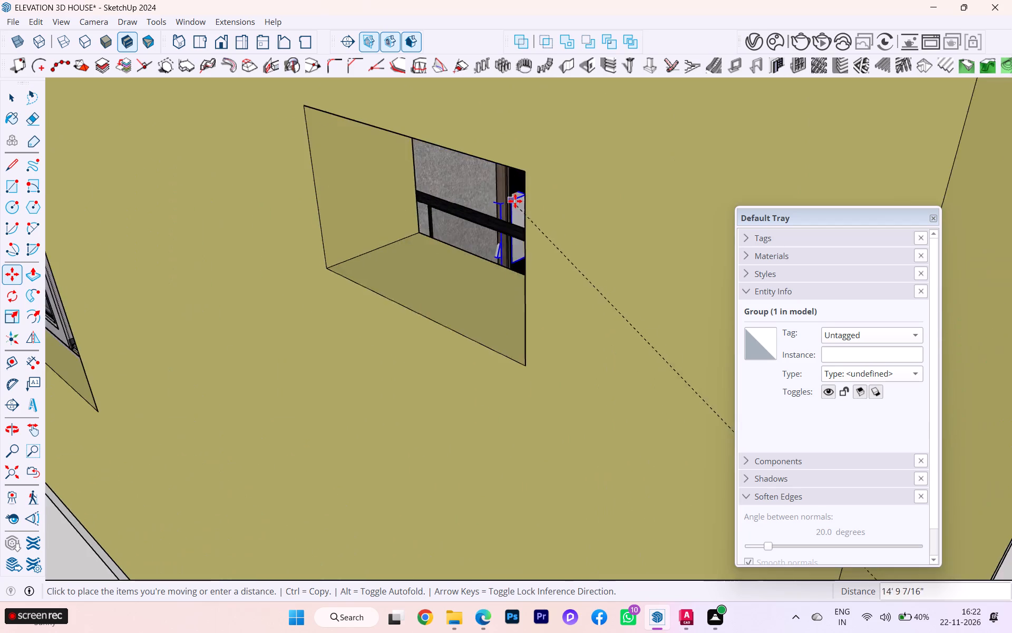
pyautogui.scroll(2, 515, 201)
pyautogui.scroll(-1, 515, 200)
pyautogui.scroll(4, 515, 200)
pyautogui.click(527, 159)
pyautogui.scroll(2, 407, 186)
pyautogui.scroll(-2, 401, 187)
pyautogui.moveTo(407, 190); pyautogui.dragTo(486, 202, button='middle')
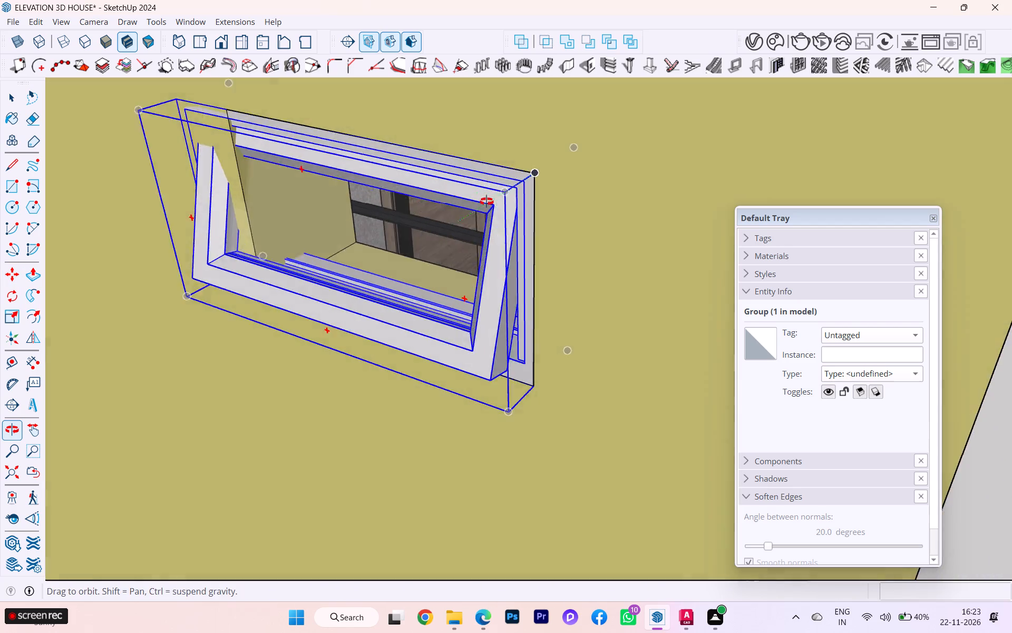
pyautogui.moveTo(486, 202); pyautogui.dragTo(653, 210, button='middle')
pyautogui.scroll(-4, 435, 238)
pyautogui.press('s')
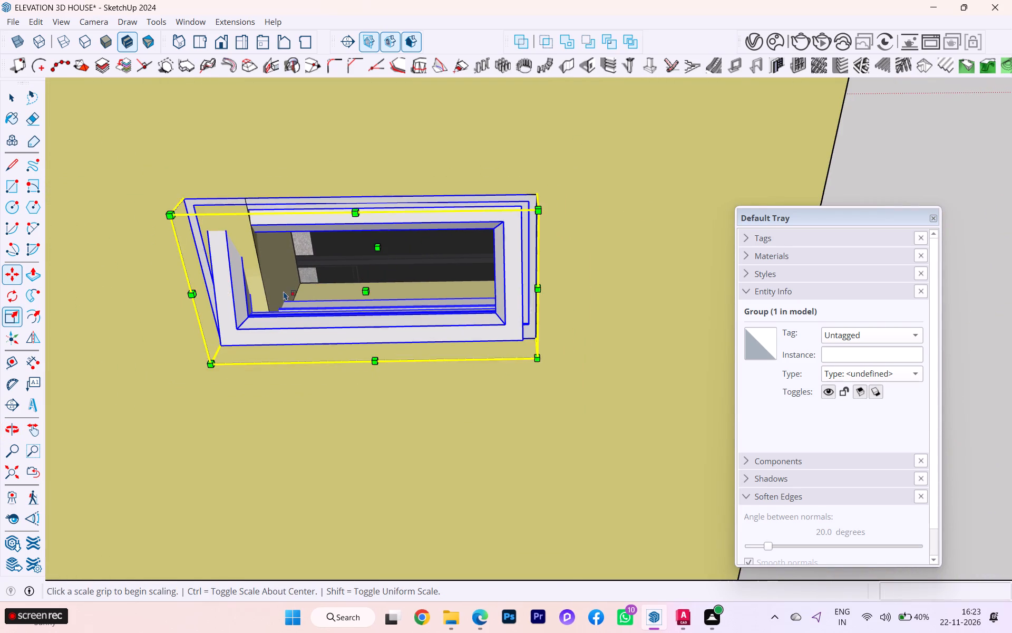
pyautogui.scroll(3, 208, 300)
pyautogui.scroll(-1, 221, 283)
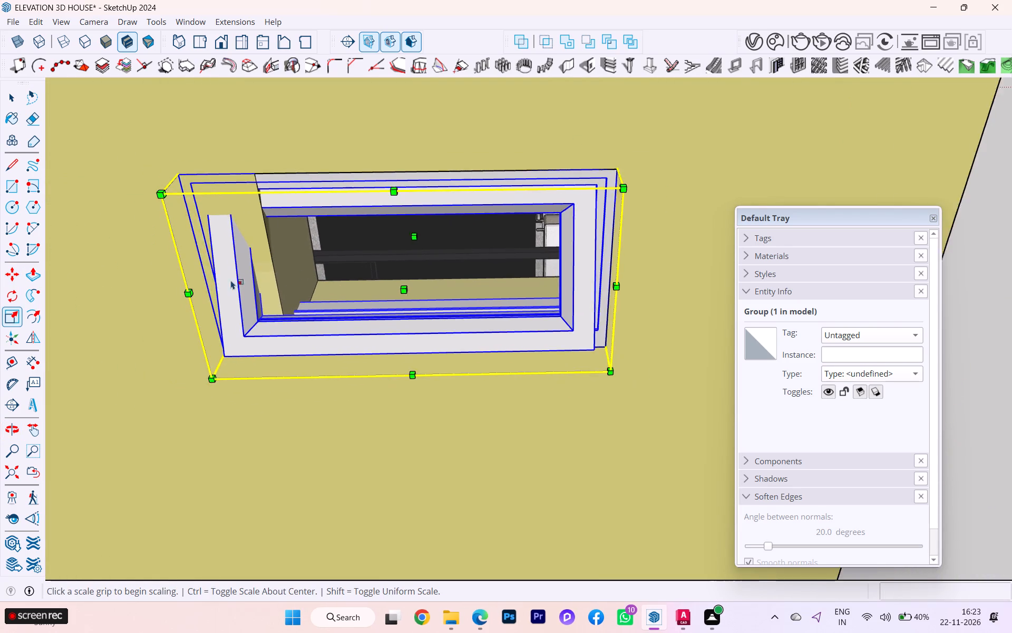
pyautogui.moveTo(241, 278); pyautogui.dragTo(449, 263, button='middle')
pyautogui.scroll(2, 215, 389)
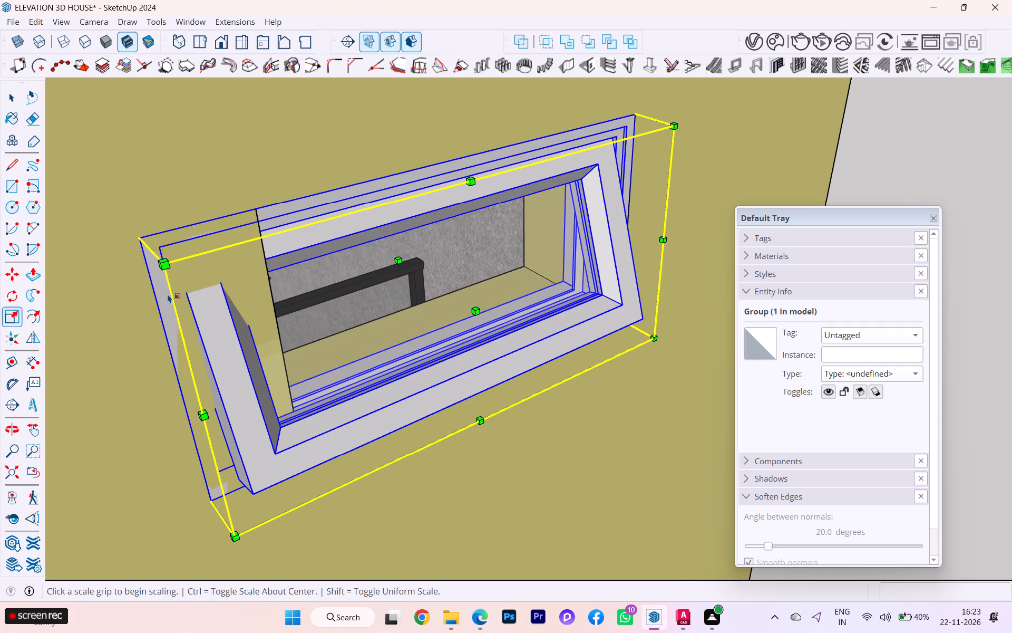
# Move the window group by its lower left corner onto the lower left corner of the ventilator opening.
pyautogui.press('m')
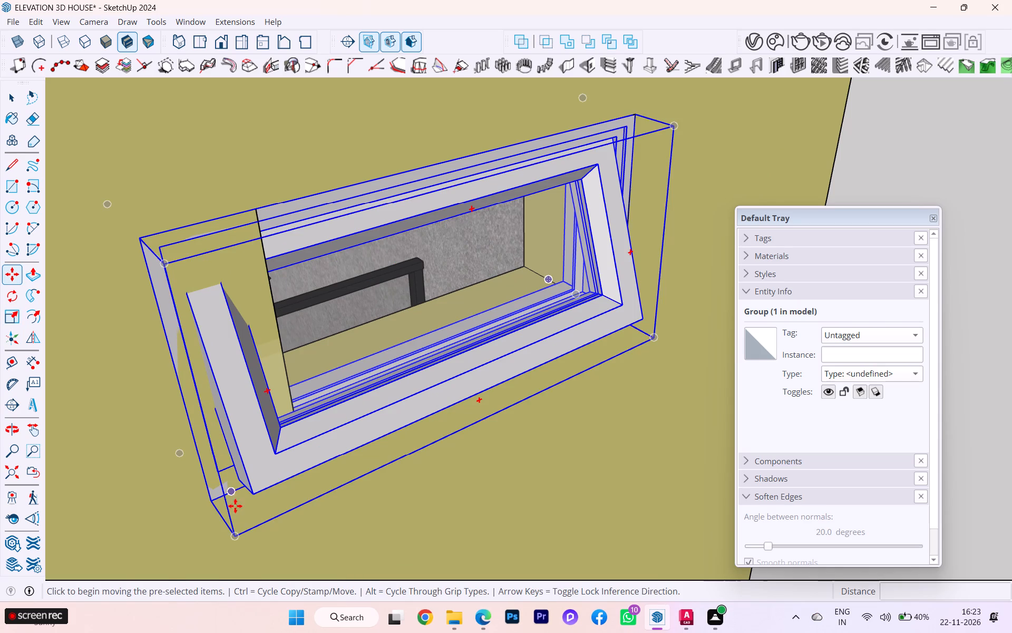
pyautogui.scroll(4, 241, 487)
pyautogui.scroll(-2, 307, 425)
pyautogui.moveTo(326, 380); pyautogui.dragTo(398, 354, button='middle')
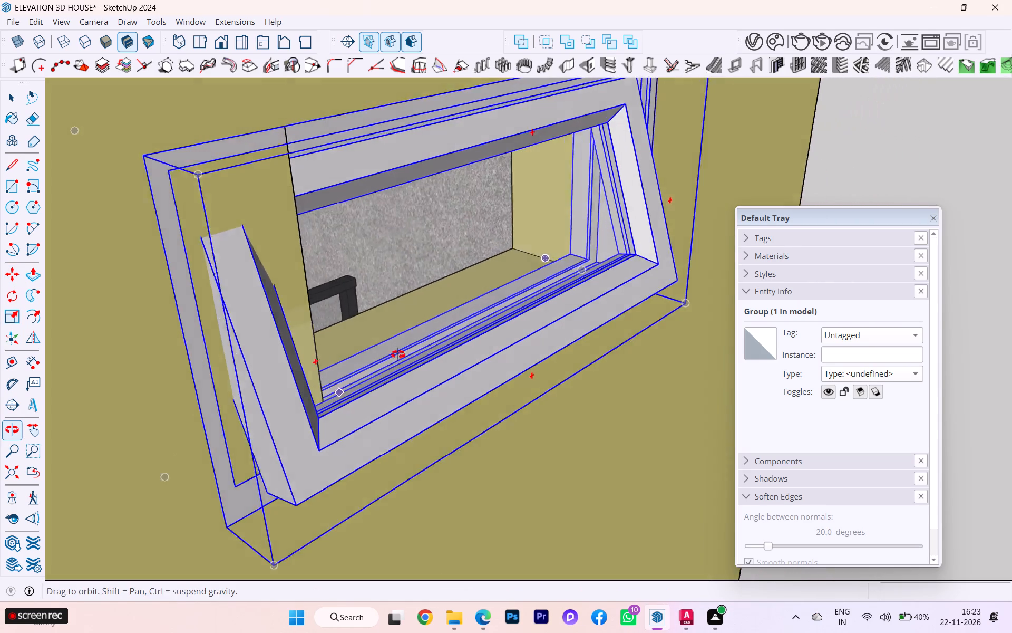
pyautogui.moveTo(398, 354); pyautogui.dragTo(415, 352, button='middle')
pyautogui.scroll(1, 249, 532)
pyautogui.click(236, 543)
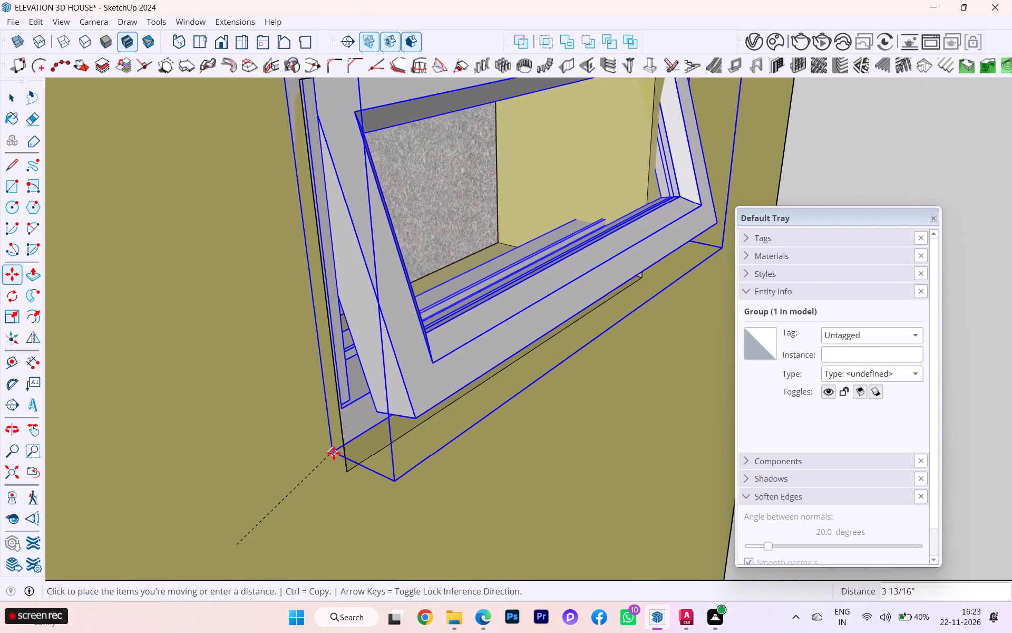
pyautogui.click(353, 469)
pyautogui.scroll(-1, 290, 446)
pyautogui.scroll(1, 290, 446)
pyautogui.scroll(-2, 288, 446)
pyautogui.scroll(1, 287, 446)
pyautogui.scroll(-2, 287, 446)
pyautogui.scroll(-1, 352, 405)
pyautogui.moveTo(348, 405); pyautogui.dragTo(154, 413, button='middle')
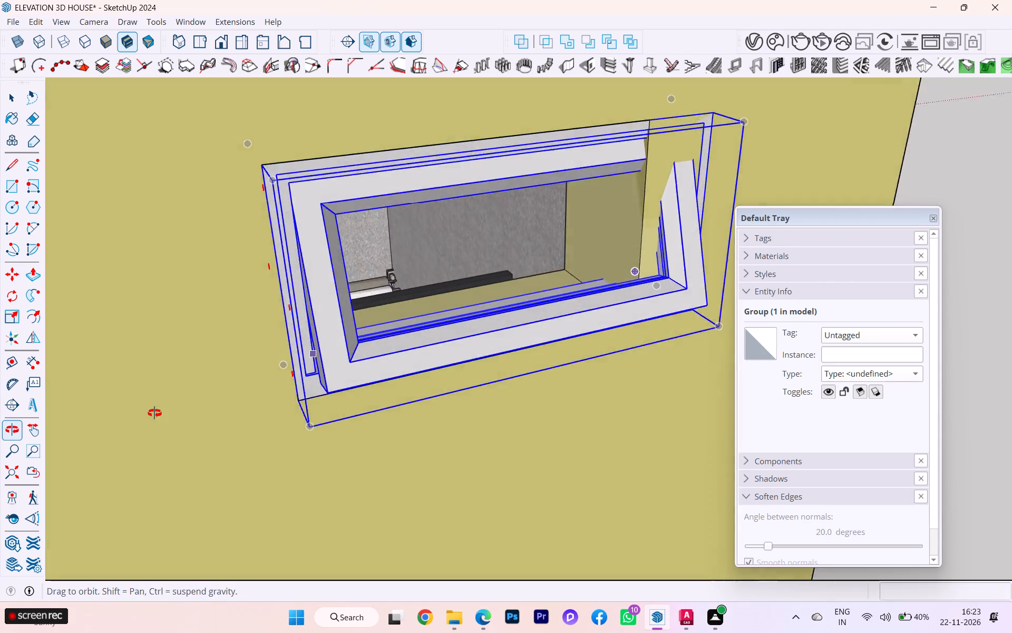
# Scale the tilting window group along the red axis by about 0.84 so its side meets the edge of the ground-floor ventilator opening.
pyautogui.moveTo(154, 413); pyautogui.dragTo(129, 411, button='middle')
pyautogui.scroll(-2, 392, 351)
pyautogui.press('s')
pyautogui.scroll(3, 665, 276)
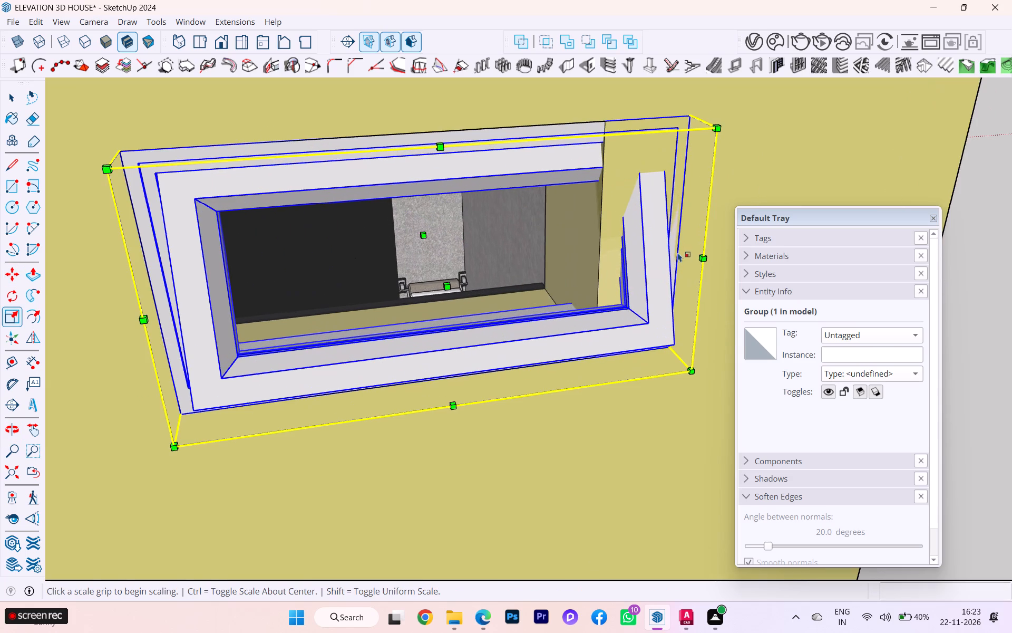
pyautogui.scroll(-1, 664, 238)
pyautogui.scroll(4, 664, 239)
pyautogui.scroll(-1, 663, 244)
pyautogui.moveTo(608, 271); pyautogui.dragTo(361, 293, button='middle')
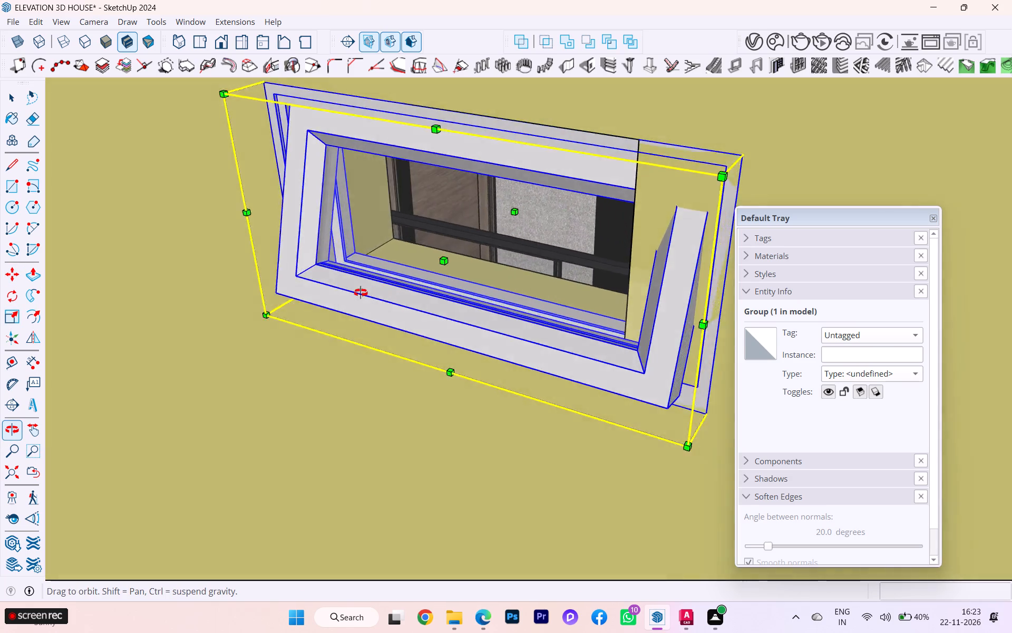
pyautogui.moveTo(361, 293); pyautogui.dragTo(249, 294, button='middle')
pyautogui.scroll(1, 654, 320)
pyautogui.scroll(-2, 709, 328)
pyautogui.press('k')
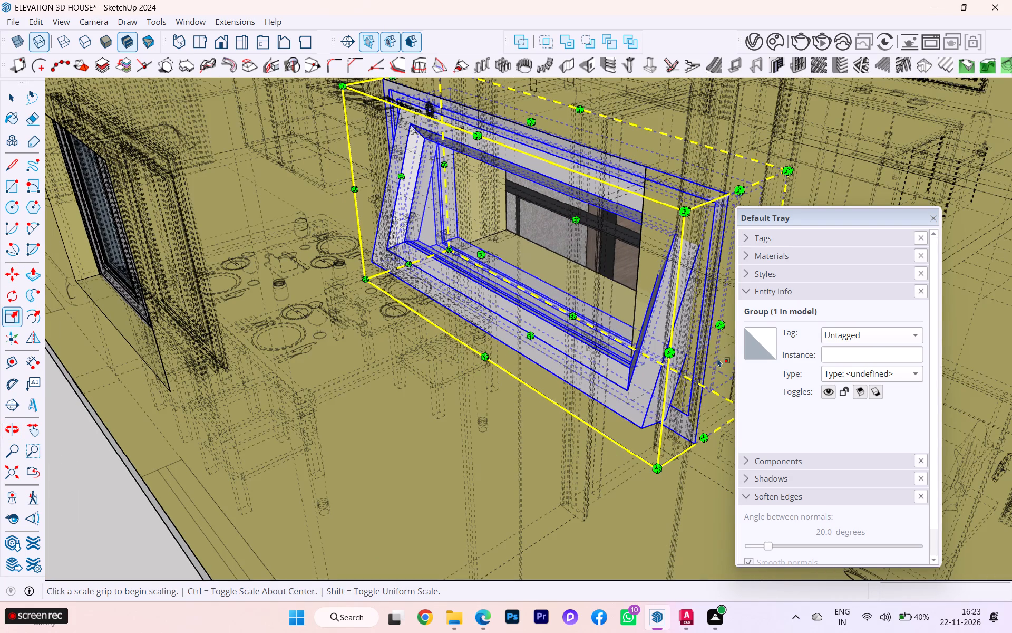
pyautogui.click(715, 327)
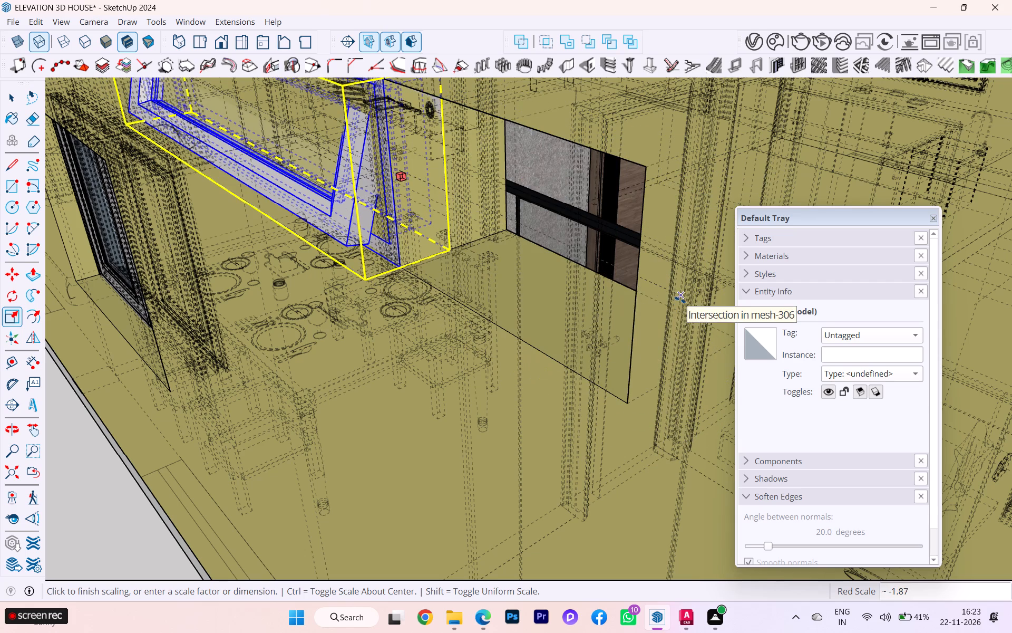
pyautogui.press('k')
pyautogui.scroll(3, 668, 298)
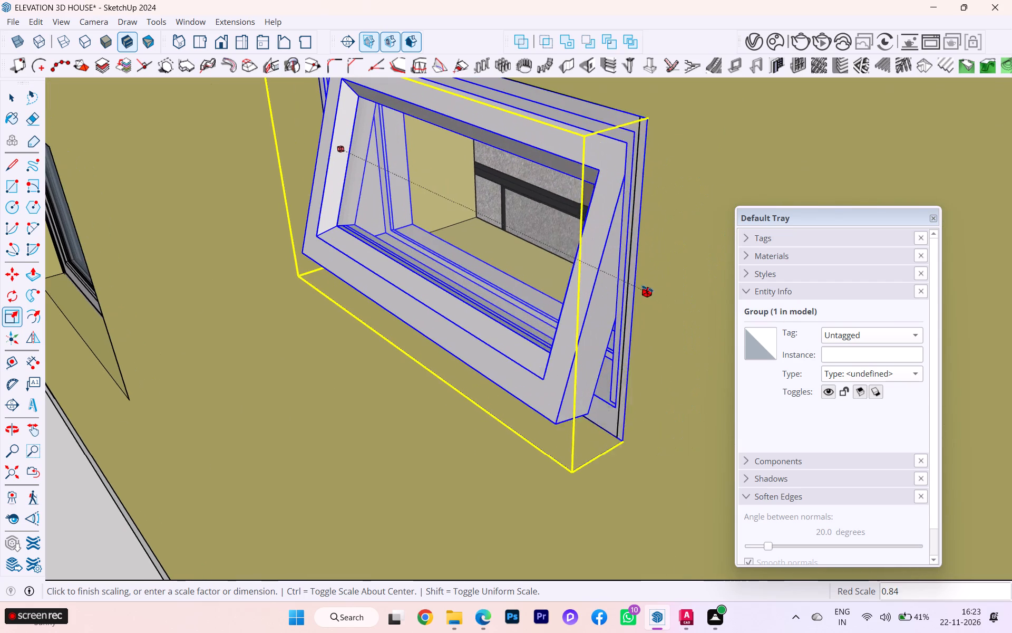
pyautogui.click(630, 276)
# Move the window group by its lower left corner about 2 13/16" inward, onto the edge of the ground-floor opening.
pyautogui.scroll(-5, 576, 288)
pyautogui.moveTo(548, 299); pyautogui.dragTo(569, 300, button='middle')
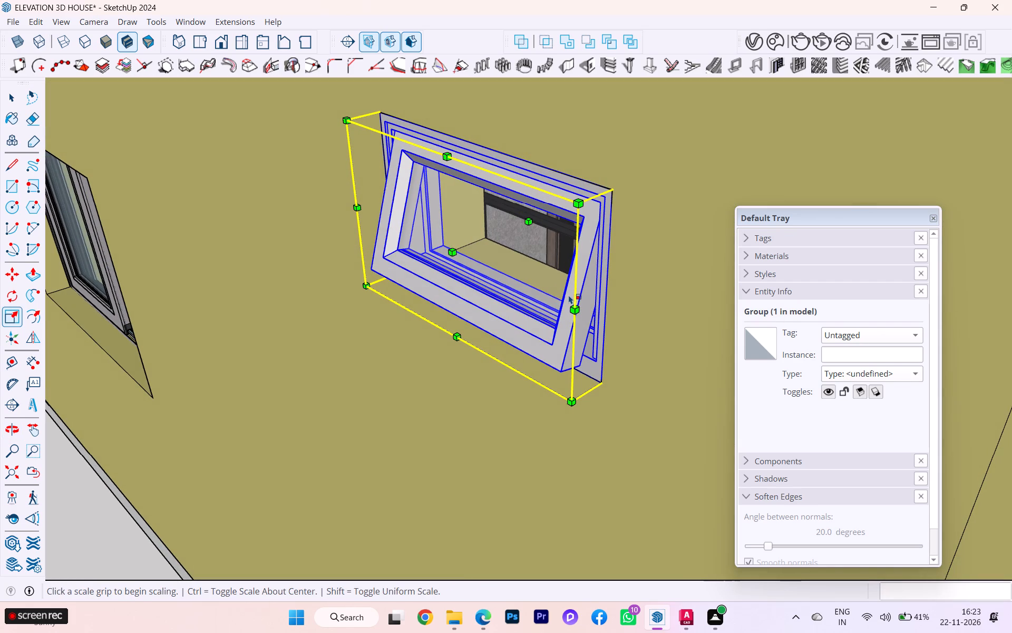
pyautogui.scroll(-1, 471, 298)
pyautogui.scroll(-3, 400, 295)
pyautogui.moveTo(357, 306); pyautogui.dragTo(564, 348, button='middle')
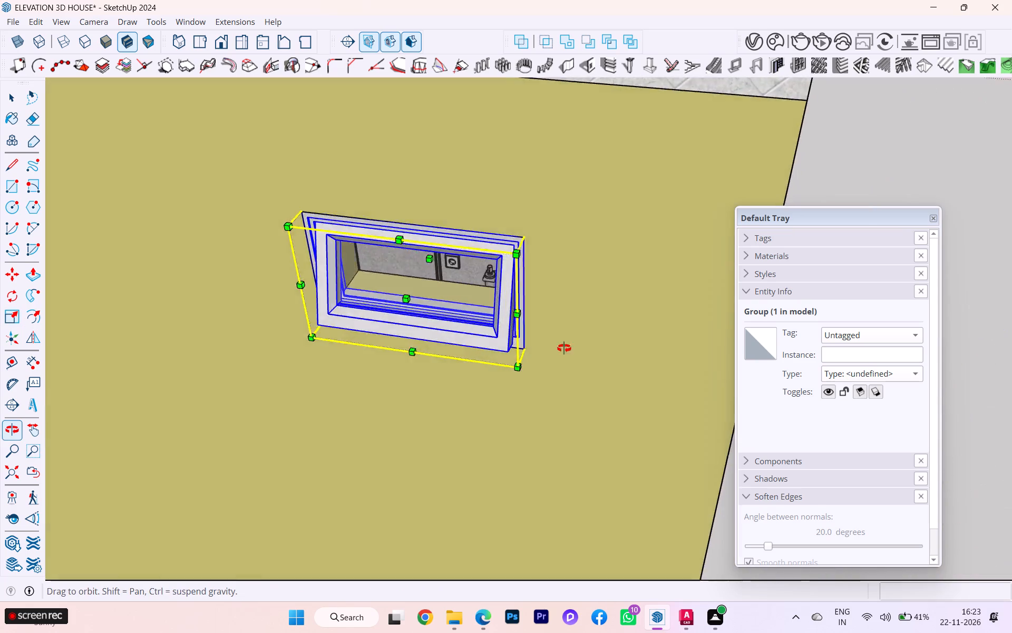
pyautogui.moveTo(564, 348); pyautogui.dragTo(662, 328, button='middle')
pyautogui.scroll(4, 339, 347)
pyautogui.scroll(-1, 328, 385)
pyautogui.scroll(1, 328, 385)
pyautogui.moveTo(310, 379); pyautogui.dragTo(512, 280, button='middle')
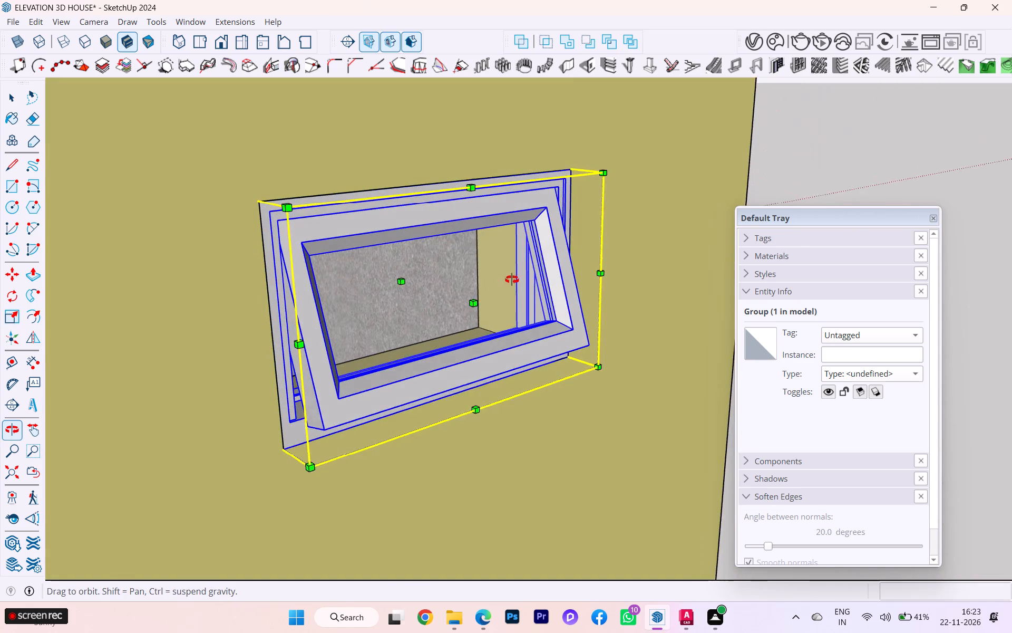
pyautogui.moveTo(512, 280); pyautogui.dragTo(518, 280, button='middle')
pyautogui.click(15, 275)
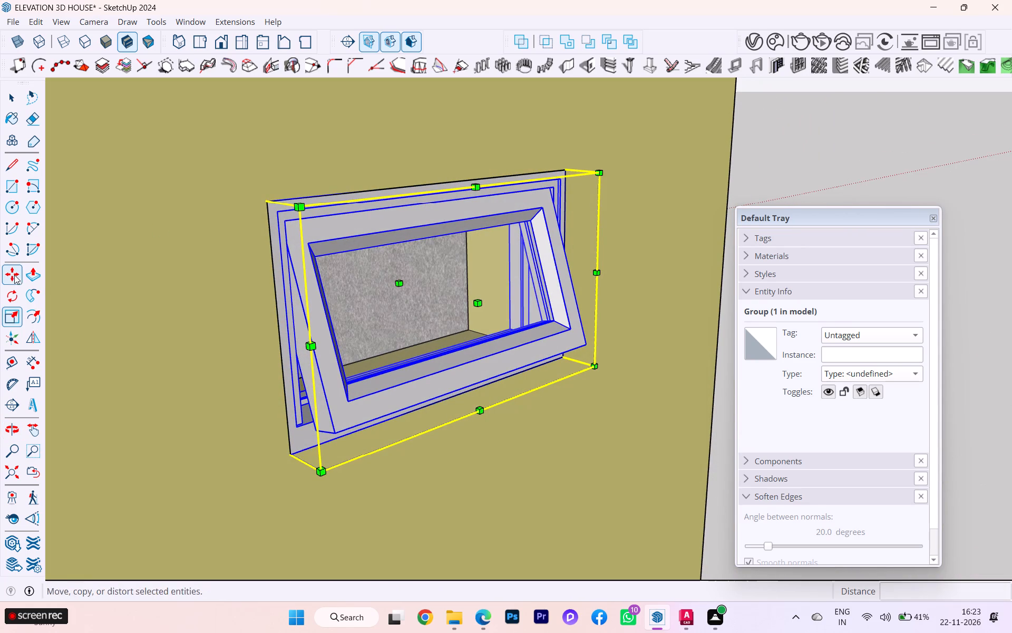
pyautogui.scroll(5, 319, 414)
pyautogui.scroll(-1, 335, 433)
pyautogui.scroll(1, 336, 434)
pyautogui.click(340, 440)
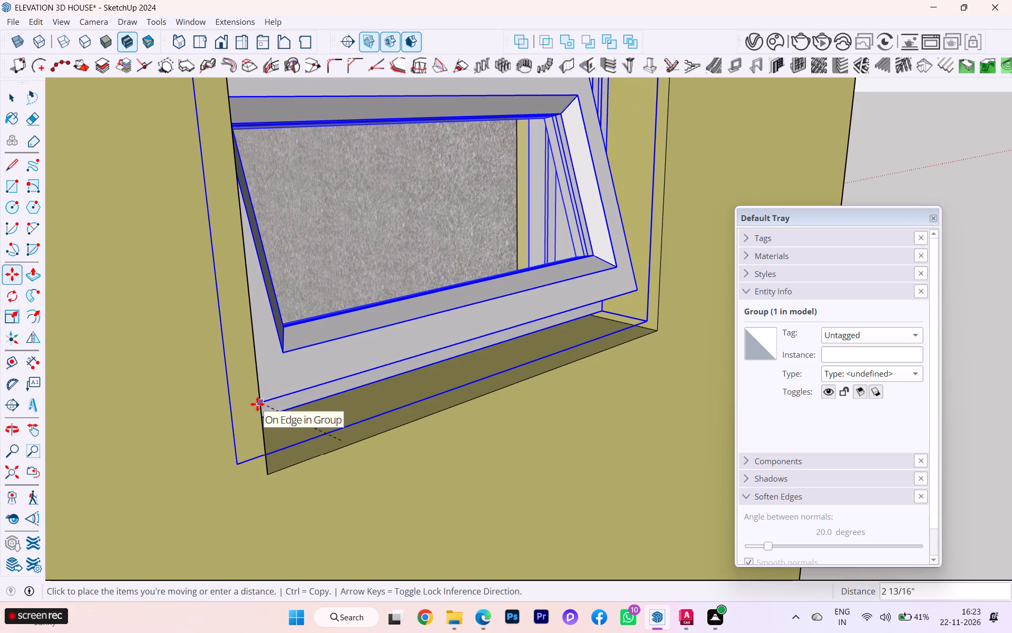
pyautogui.click(260, 404)
# Align the window group's upper left corner with the opening's upper left corner, using moves of about 2 11/16" and 13/16".
pyautogui.scroll(-2, 447, 394)
pyautogui.moveTo(445, 394); pyautogui.dragTo(130, 353, button='middle')
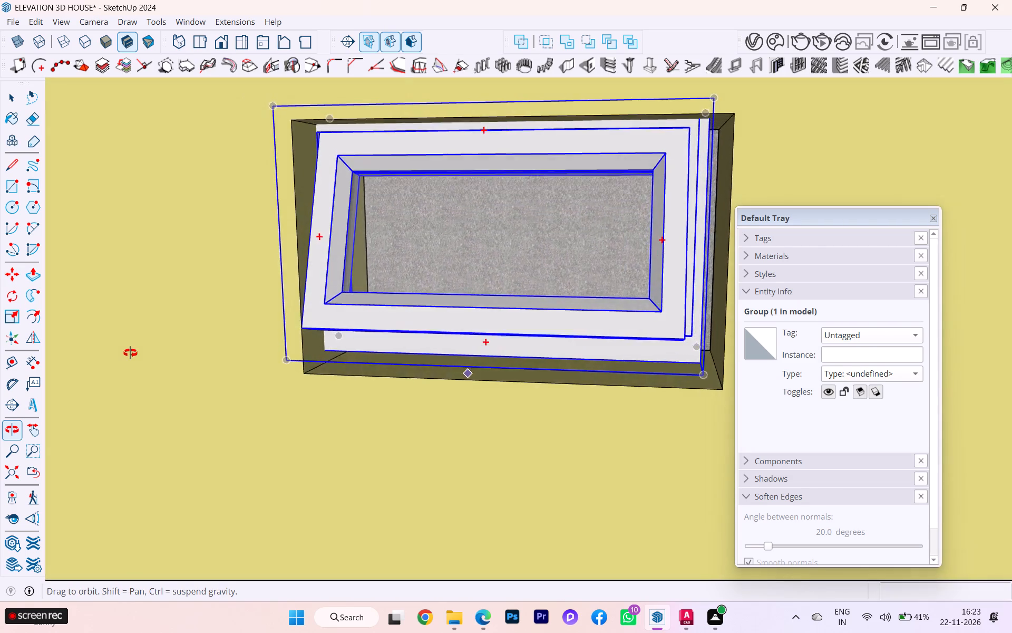
pyautogui.moveTo(130, 353); pyautogui.dragTo(201, 281, button='middle')
pyautogui.scroll(4, 252, 184)
pyautogui.scroll(-1, 270, 161)
pyautogui.scroll(1, 273, 158)
pyautogui.scroll(-1, 316, 142)
pyautogui.moveTo(333, 174); pyautogui.dragTo(336, 226, button='middle')
pyautogui.scroll(-1, 319, 186)
pyautogui.scroll(1, 316, 179)
pyautogui.scroll(-1, 314, 174)
pyautogui.scroll(2, 309, 162)
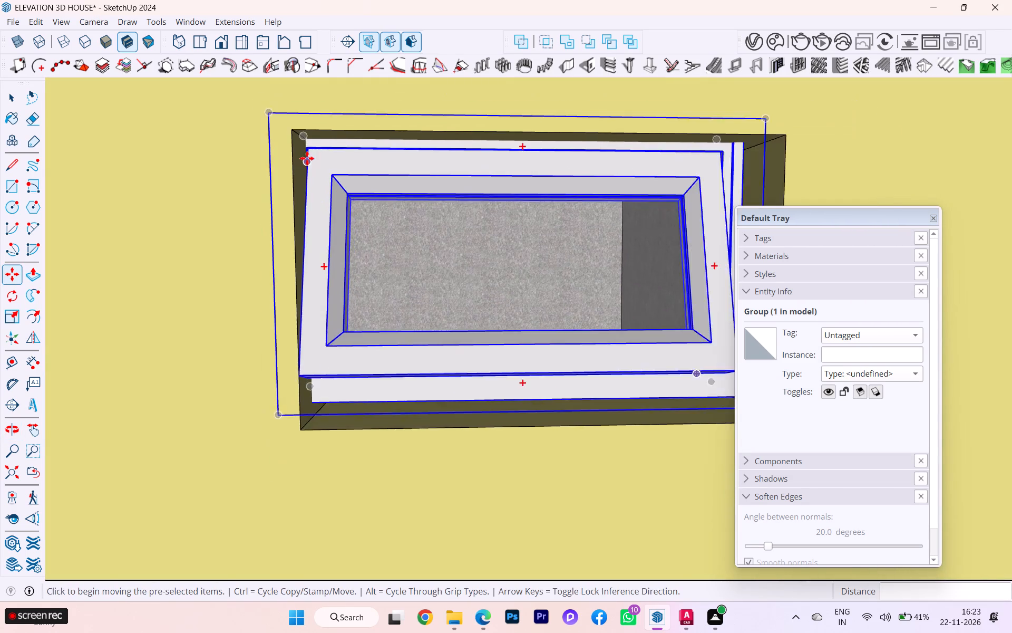
pyautogui.scroll(4, 307, 158)
pyautogui.scroll(-1, 295, 135)
pyautogui.scroll(2, 295, 135)
pyautogui.click(312, 131)
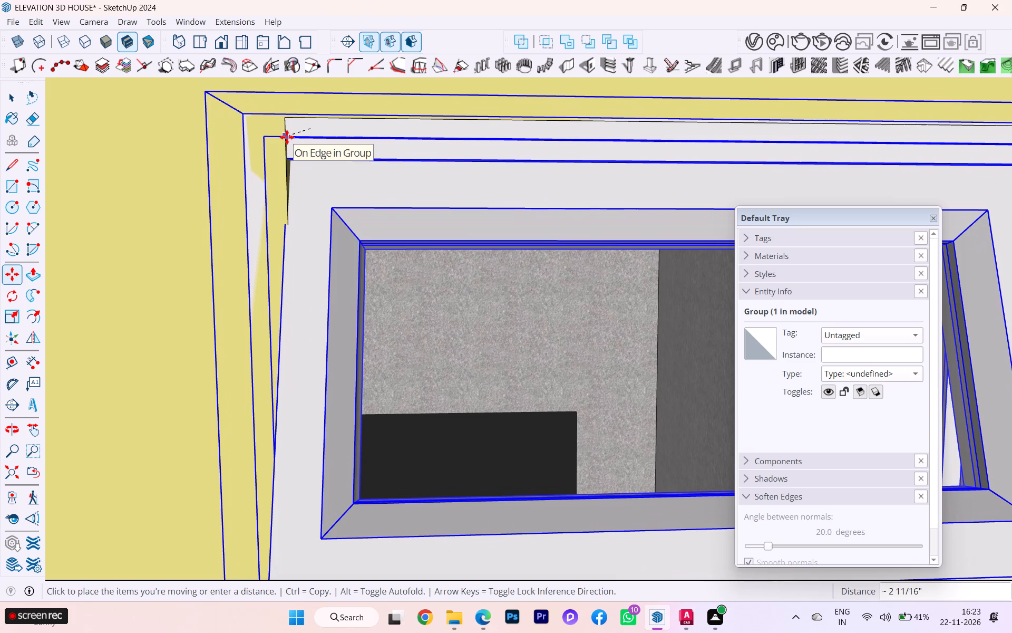
pyautogui.click(287, 137)
pyautogui.scroll(3, 271, 127)
pyautogui.click(235, 111)
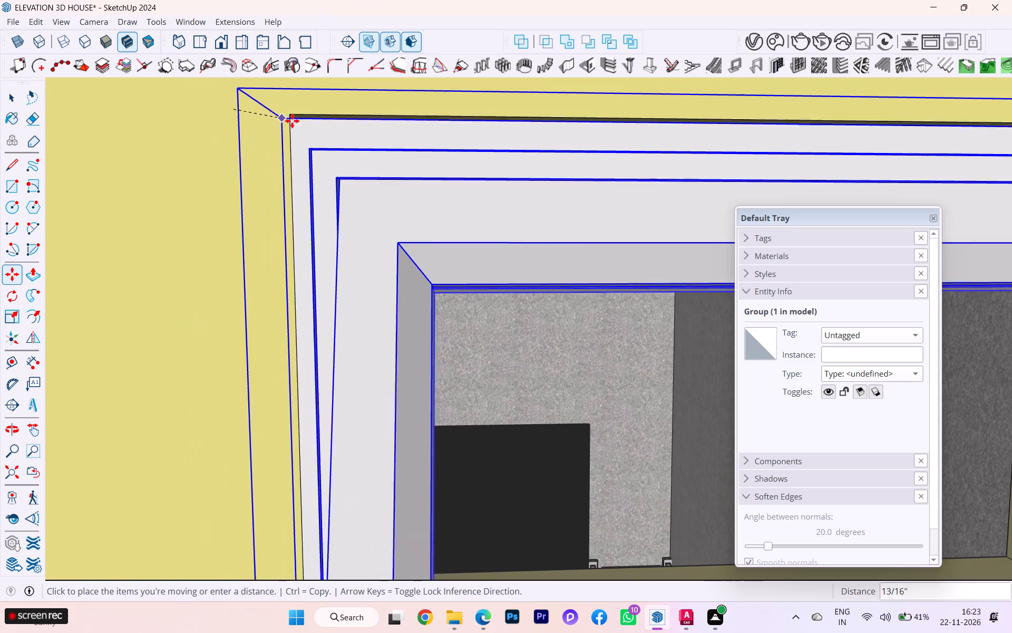
pyautogui.click(293, 122)
# Move the window group by its lower left corner about 2 1/16" so the frame sits inside the ground-floor opening.
pyautogui.scroll(-3, 268, 136)
pyautogui.scroll(1, 268, 155)
pyautogui.scroll(-14, 268, 155)
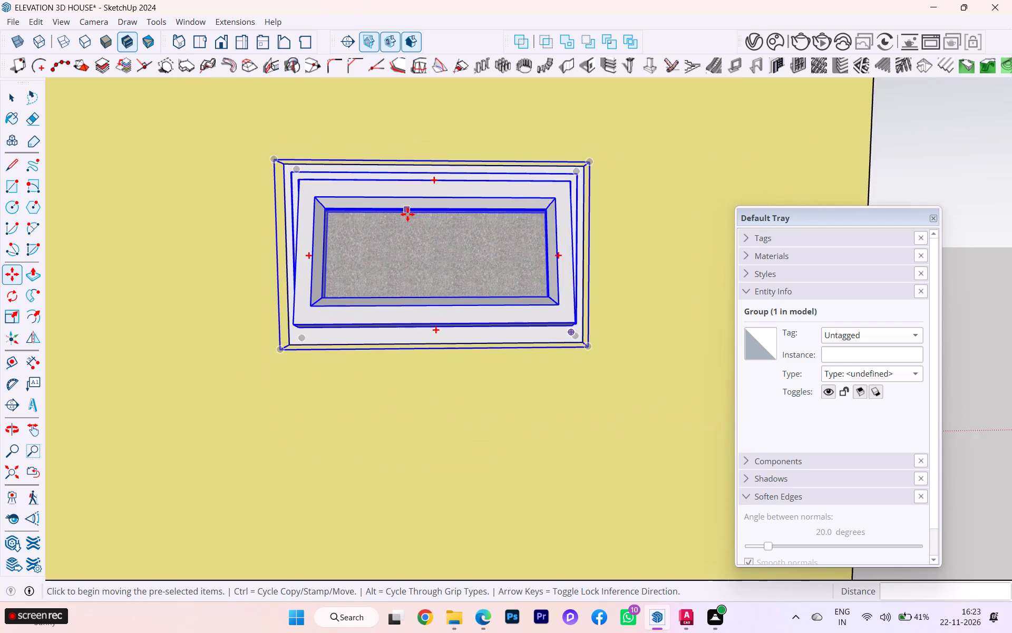
pyautogui.scroll(3, 407, 214)
pyautogui.scroll(-1, 400, 221)
pyautogui.moveTo(404, 234); pyautogui.dragTo(685, 358, button='middle')
pyautogui.scroll(4, 458, 473)
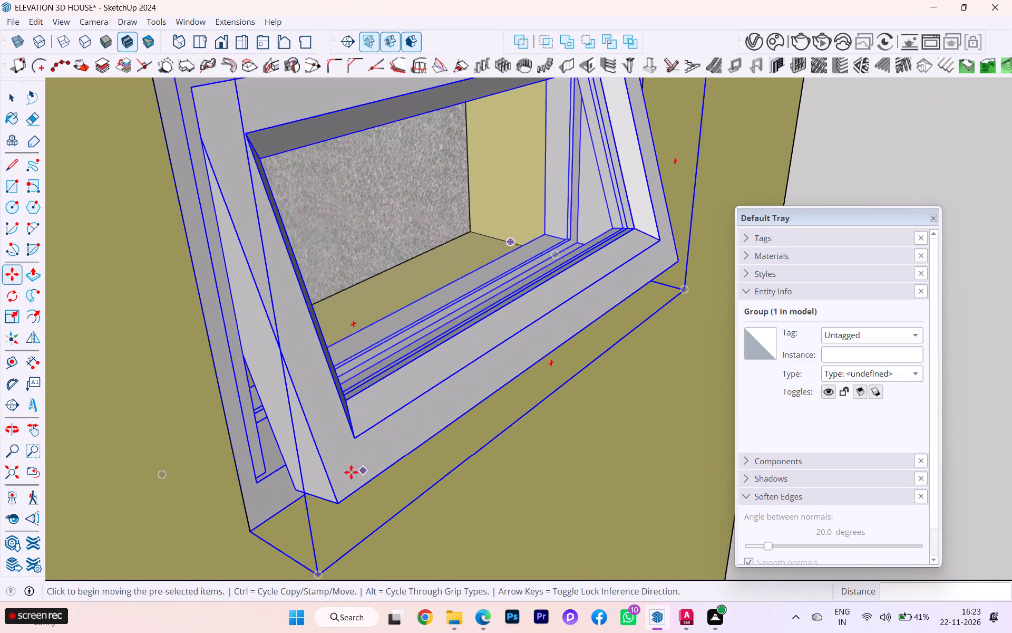
pyautogui.scroll(2, 320, 477)
pyautogui.scroll(-1, 252, 522)
pyautogui.moveTo(247, 522); pyautogui.dragTo(165, 528, button='middle')
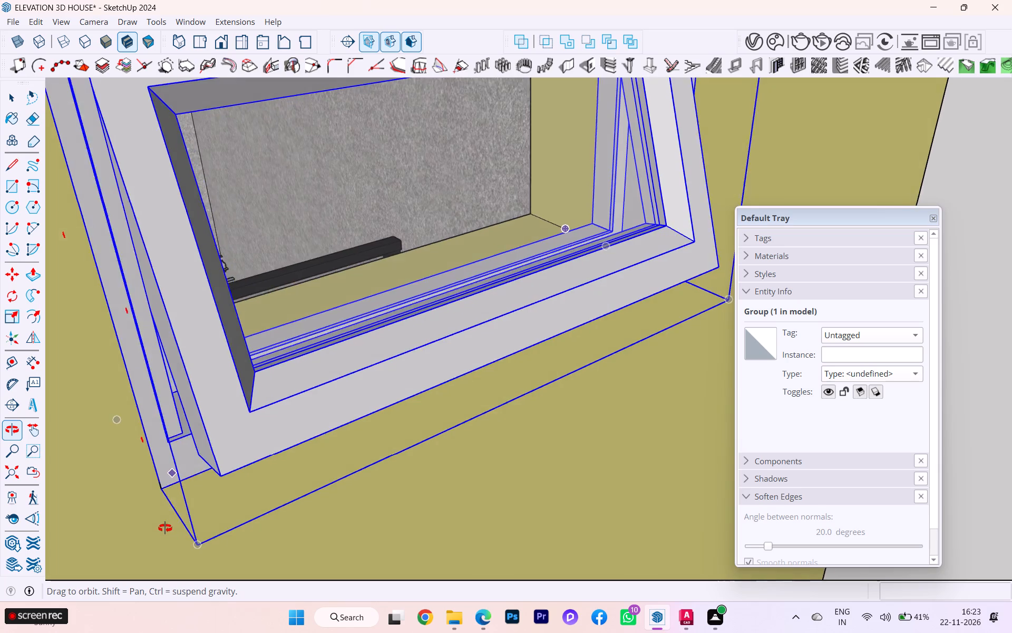
pyautogui.moveTo(165, 528); pyautogui.dragTo(85, 523, button='middle')
pyautogui.scroll(3, 105, 501)
pyautogui.click(135, 395)
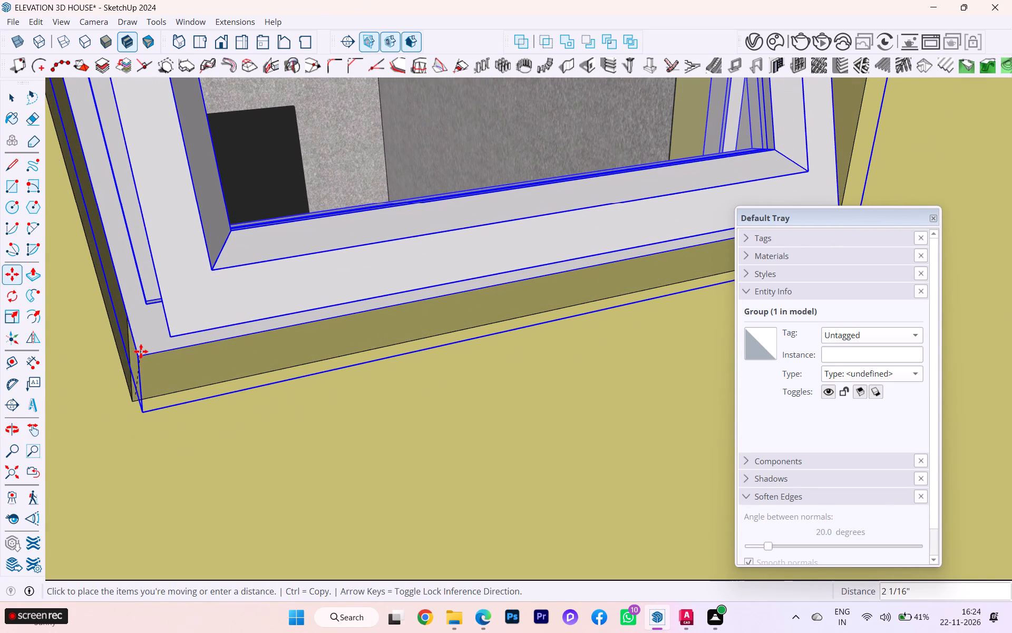
pyautogui.click(132, 339)
# Examine how the window frame sits against the edges of the ground-floor ventilator opening.
pyautogui.scroll(-2, 328, 421)
pyautogui.scroll(2, 337, 429)
pyautogui.scroll(-2, 338, 430)
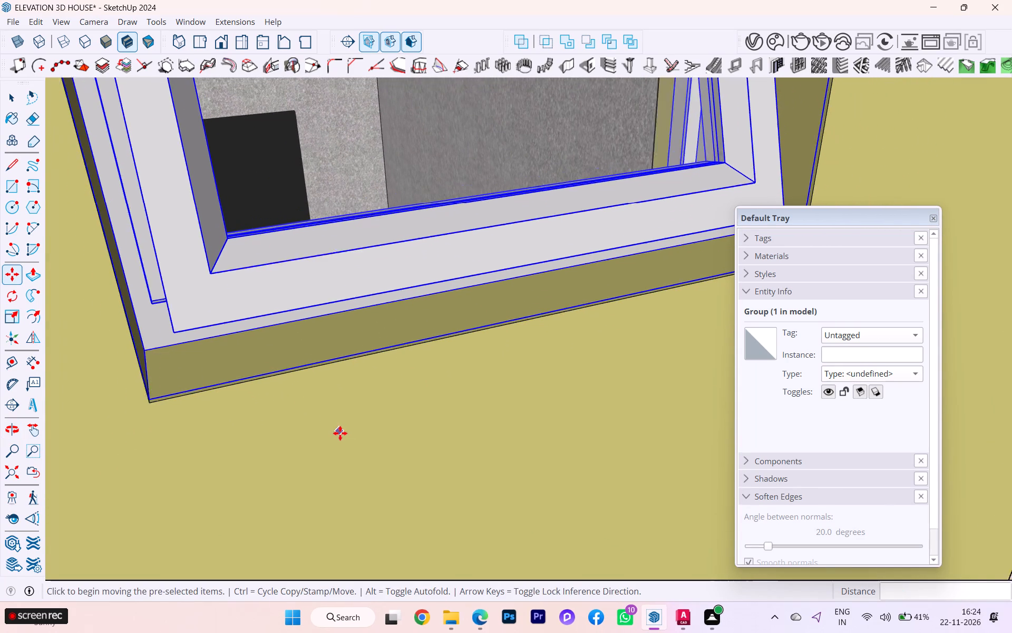
pyautogui.scroll(-2, 338, 434)
pyautogui.moveTo(336, 435); pyautogui.dragTo(349, 520, button='middle')
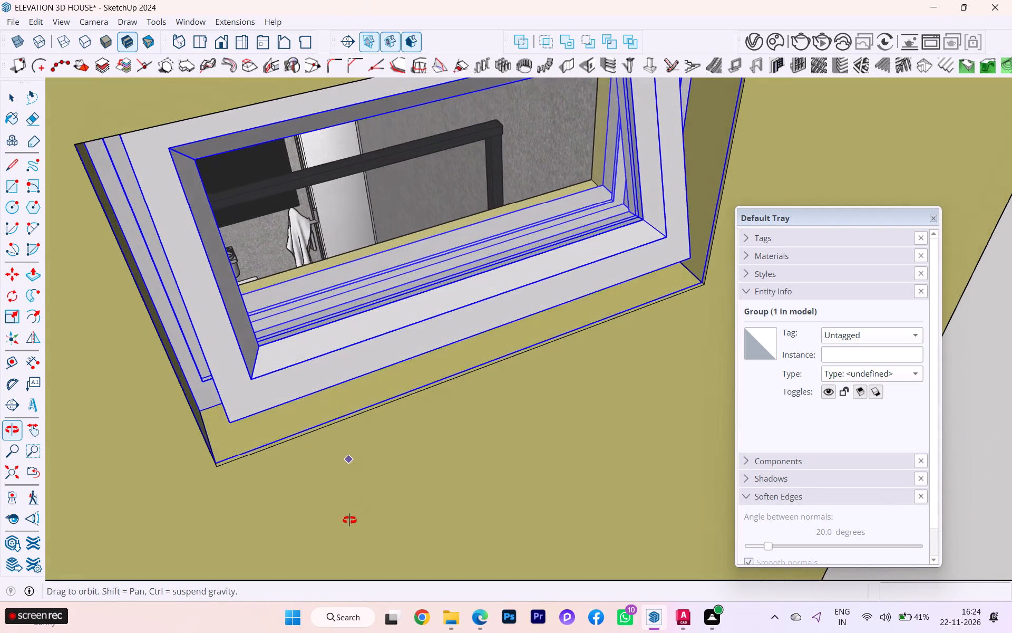
pyautogui.moveTo(349, 520); pyautogui.dragTo(349, 521, button='middle')
pyautogui.scroll(1, 453, 386)
pyautogui.scroll(-1, 454, 385)
pyautogui.scroll(1, 454, 385)
pyautogui.scroll(-4, 454, 385)
pyautogui.scroll(2, 454, 385)
pyautogui.scroll(-3, 454, 384)
pyautogui.scroll(1, 454, 384)
pyautogui.scroll(-4, 454, 384)
pyautogui.scroll(2, 455, 382)
pyautogui.scroll(-1, 455, 382)
pyautogui.scroll(1, 455, 382)
pyautogui.scroll(-11, 455, 382)
pyautogui.moveTo(460, 364); pyautogui.dragTo(458, 358, button='middle')
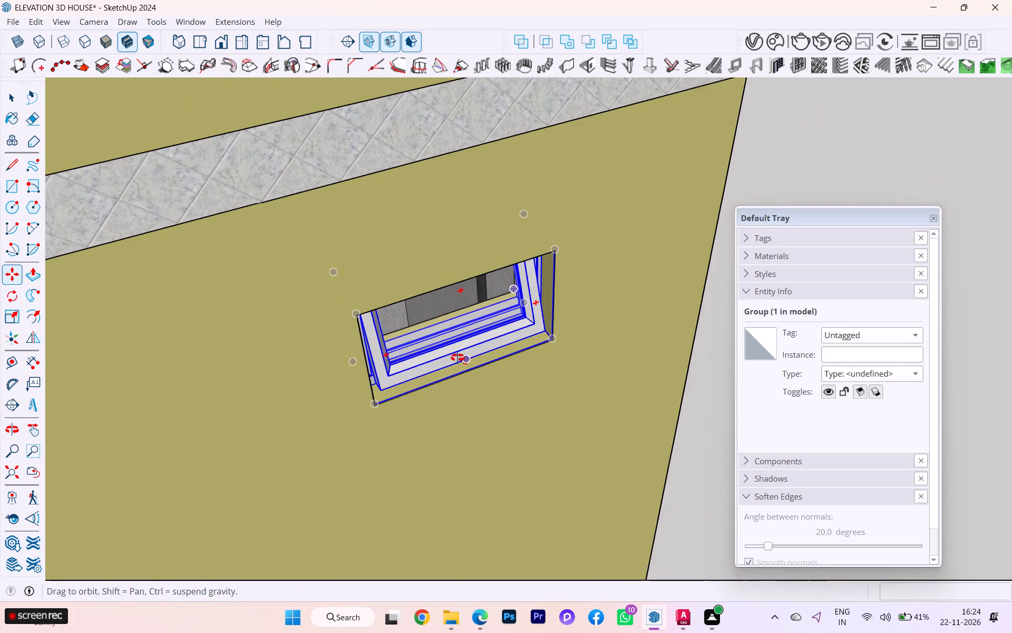
pyautogui.moveTo(458, 358); pyautogui.dragTo(385, 223, button='middle')
pyautogui.scroll(1, 385, 223)
pyautogui.scroll(-3, 388, 230)
pyautogui.scroll(1, 397, 237)
pyautogui.scroll(-3, 399, 238)
pyautogui.scroll(1, 439, 260)
pyautogui.scroll(-4, 439, 260)
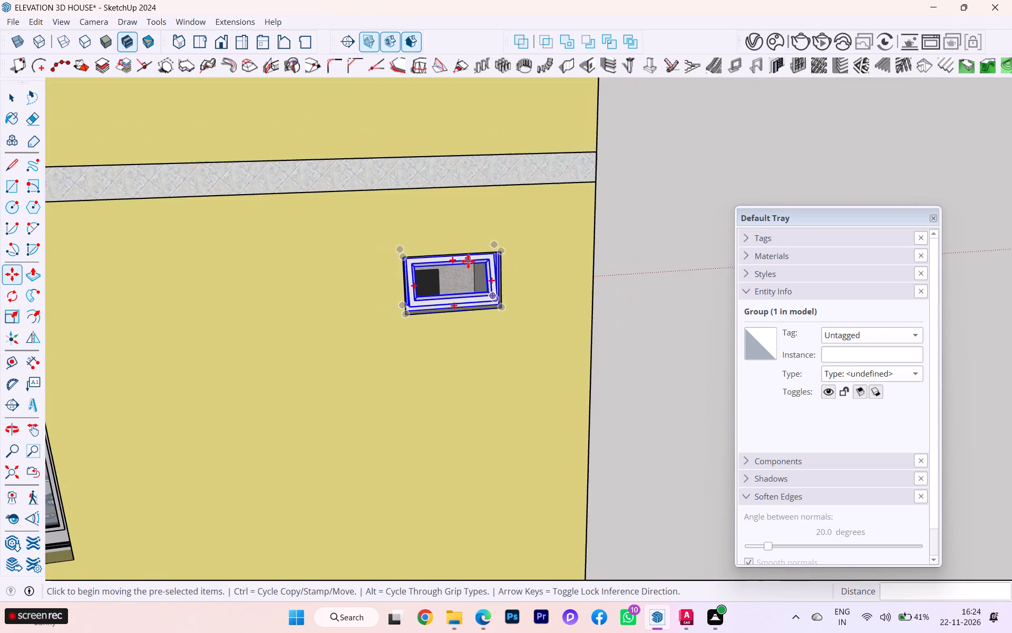
# Copy the fitted window group straight up along the blue axis about 10' 6 5/16" into the first-floor ventilator opening.
pyautogui.scroll(-3, 468, 261)
pyautogui.scroll(2, 508, 291)
pyautogui.scroll(-13, 509, 291)
pyautogui.scroll(1, 471, 309)
pyautogui.scroll(-2, 471, 309)
pyautogui.scroll(3, 471, 309)
pyautogui.scroll(-5, 494, 302)
pyautogui.scroll(4, 546, 351)
pyautogui.scroll(-4, 546, 351)
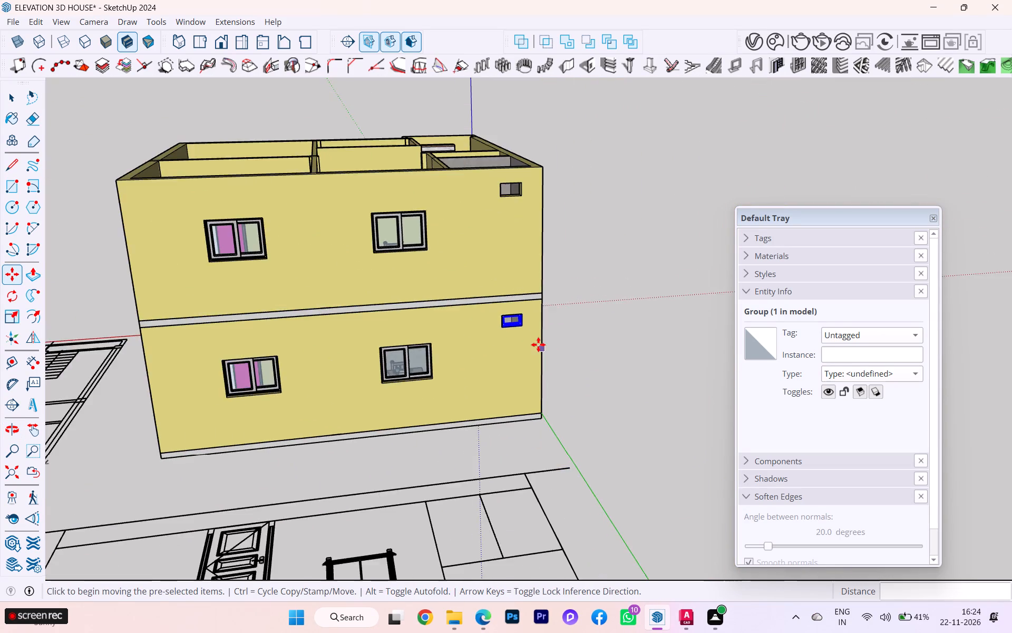
pyautogui.scroll(3, 541, 325)
pyautogui.scroll(-3, 540, 323)
pyautogui.scroll(7, 540, 323)
pyautogui.click(503, 347)
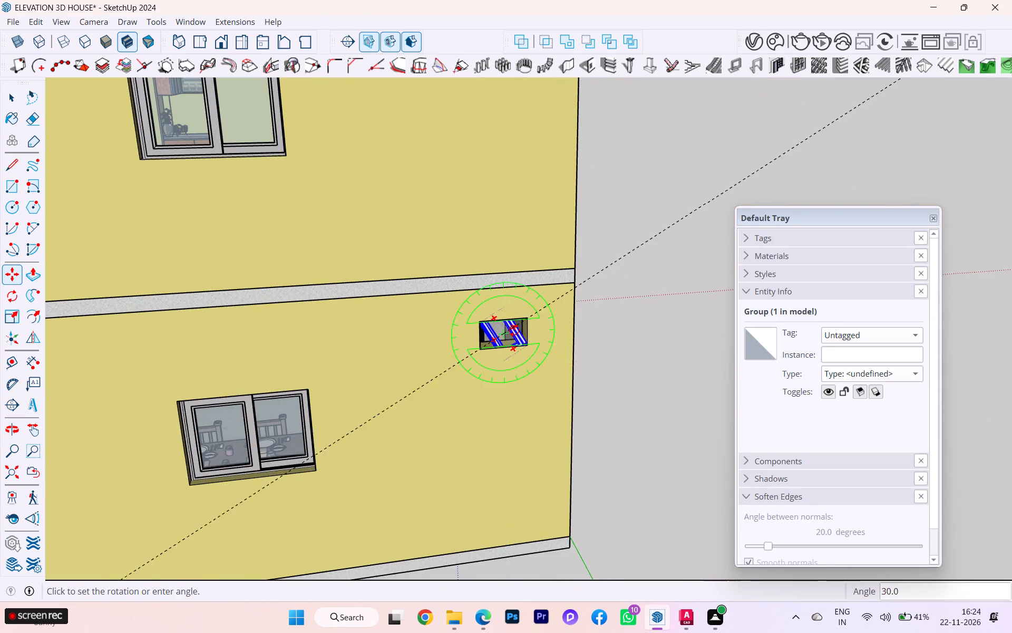
pyautogui.press('Escape')
pyautogui.scroll(3, 512, 371)
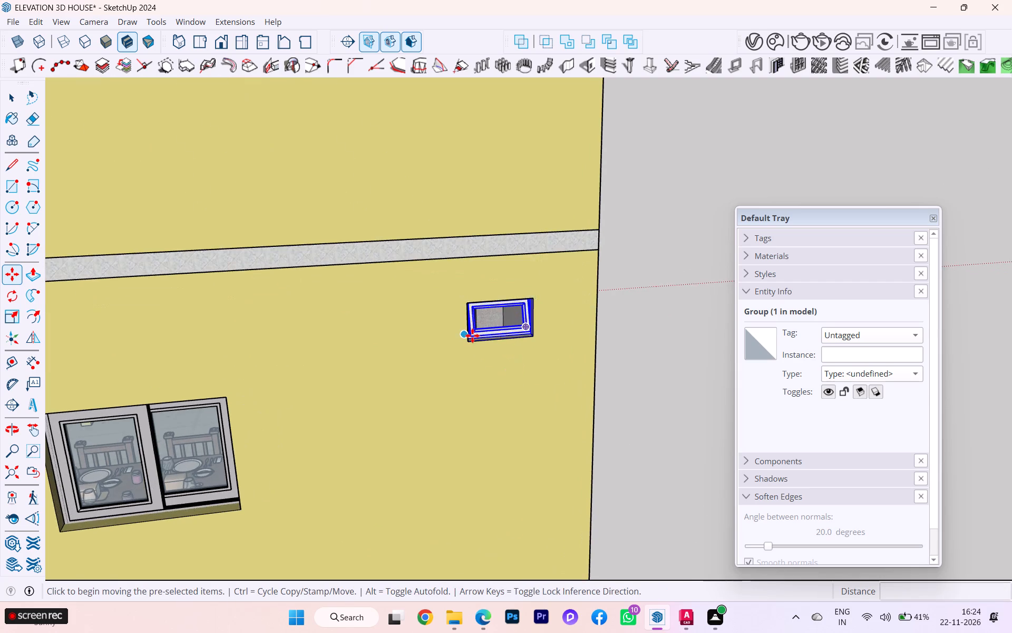
pyautogui.scroll(2, 472, 335)
pyautogui.scroll(-1, 472, 335)
pyautogui.scroll(3, 472, 335)
pyautogui.click(472, 335)
pyautogui.scroll(-6, 486, 271)
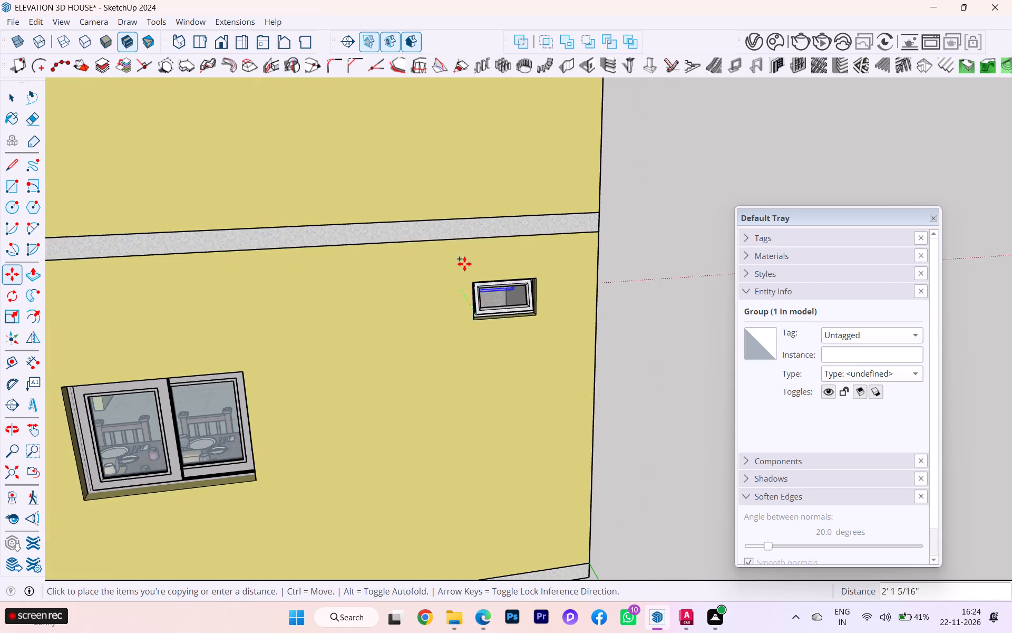
pyautogui.press('Left')
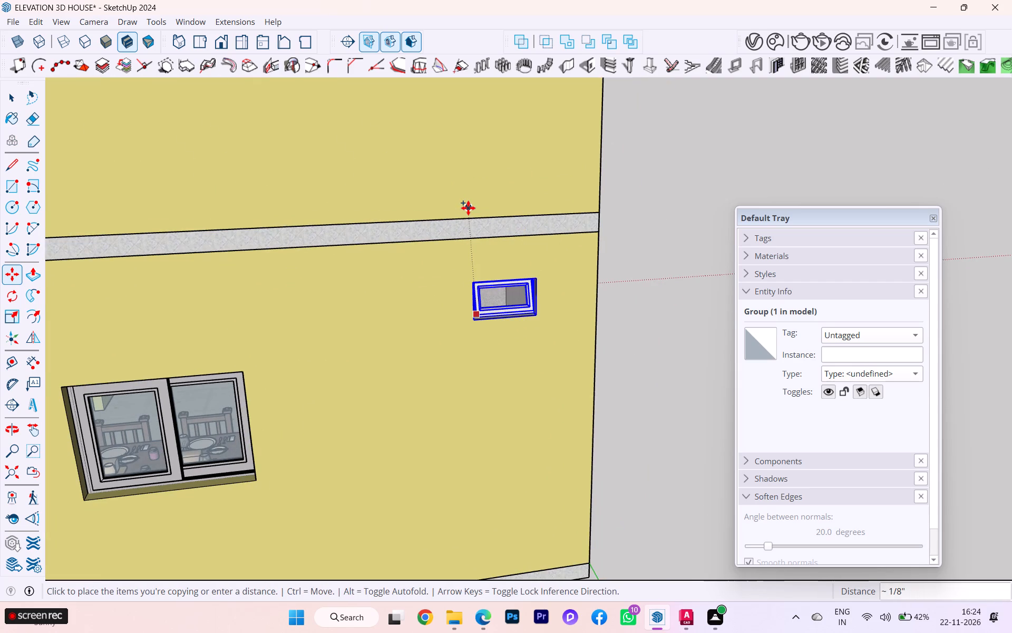
pyautogui.press('Up')
pyautogui.scroll(-3, 486, 271)
pyautogui.scroll(1, 494, 350)
pyautogui.scroll(-2, 495, 354)
pyautogui.scroll(3, 495, 358)
pyautogui.scroll(-5, 495, 358)
pyautogui.scroll(1, 495, 368)
pyautogui.scroll(-2, 495, 369)
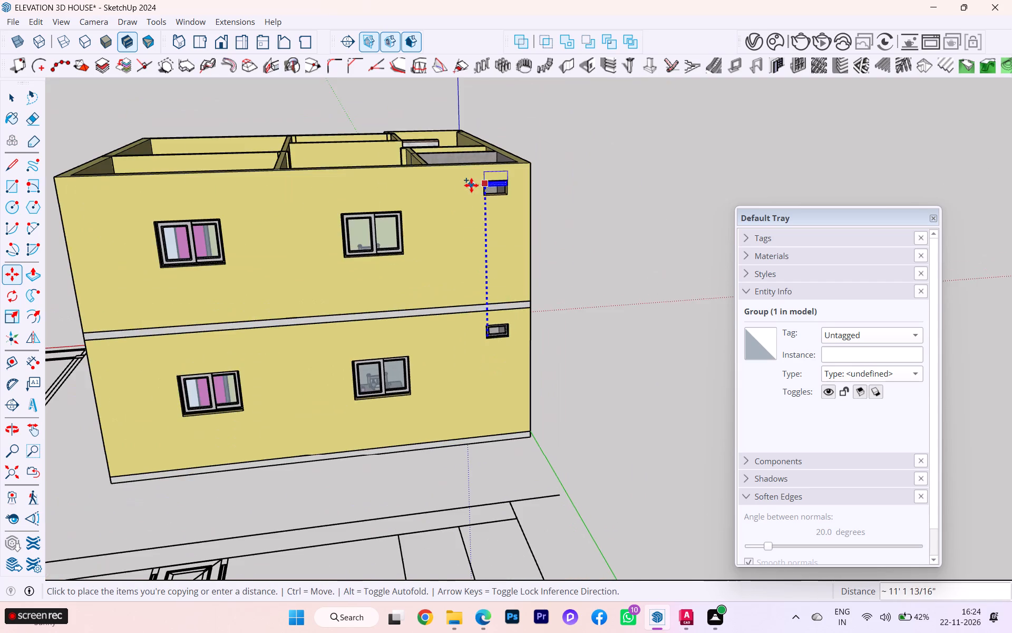
pyautogui.scroll(1, 471, 185)
pyautogui.scroll(-2, 471, 185)
pyautogui.scroll(4, 471, 186)
pyautogui.scroll(-1, 493, 196)
pyautogui.scroll(7, 493, 196)
pyautogui.scroll(-2, 498, 196)
pyautogui.scroll(6, 498, 196)
pyautogui.scroll(-3, 493, 196)
pyautogui.scroll(14, 493, 196)
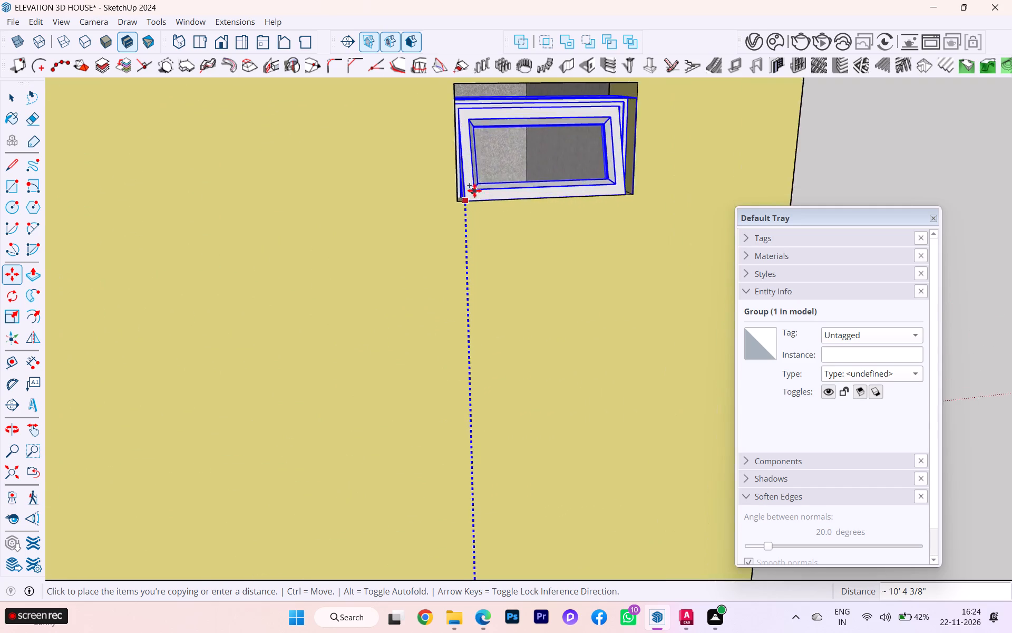
pyautogui.scroll(-1, 471, 187)
pyautogui.scroll(1, 470, 186)
pyautogui.scroll(-1, 469, 186)
pyautogui.scroll(7, 469, 186)
pyautogui.click(455, 179)
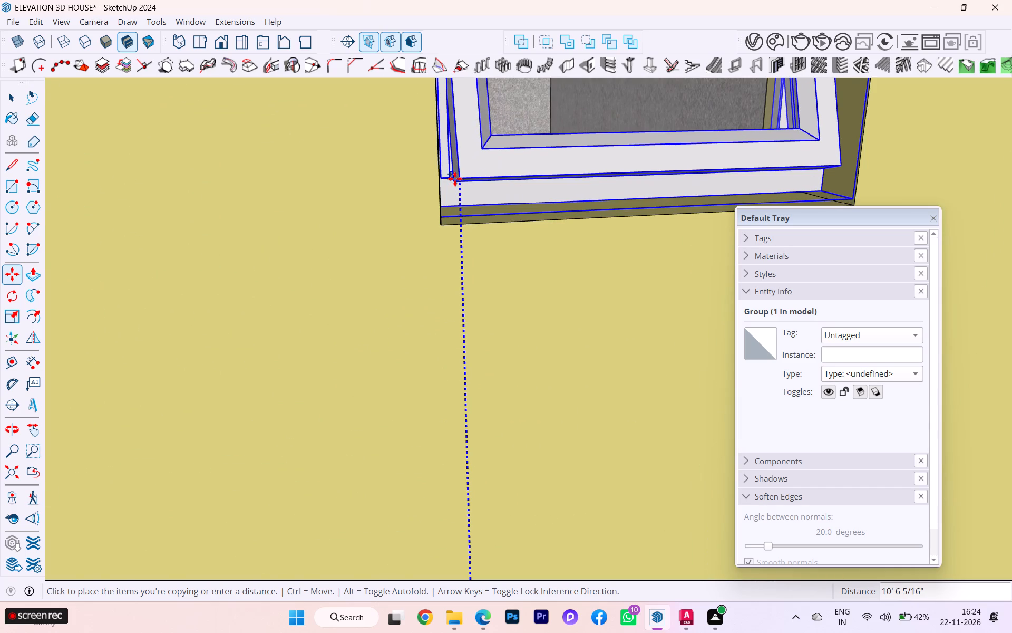
# Move the copied window group by its lower left corner onto the lower left corner of the first-floor ventilator opening.
pyautogui.scroll(-6, 477, 219)
pyautogui.scroll(7, 466, 304)
pyautogui.scroll(-6, 466, 304)
pyautogui.scroll(1, 497, 282)
pyautogui.scroll(-2, 497, 283)
pyautogui.scroll(1, 498, 286)
pyautogui.scroll(-2, 498, 292)
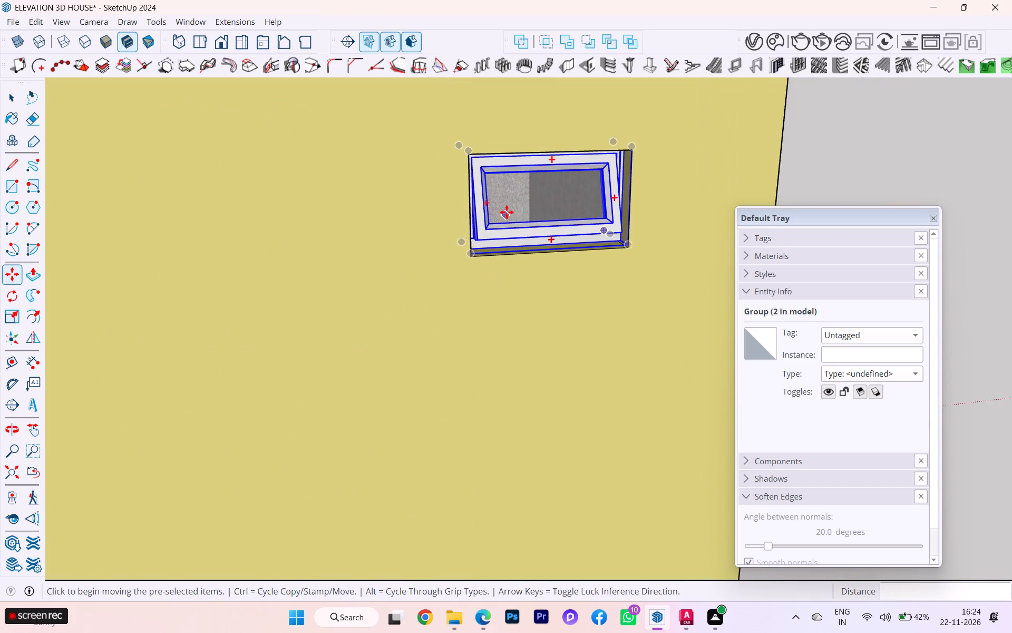
pyautogui.scroll(1, 507, 212)
pyautogui.scroll(-1, 507, 212)
pyautogui.scroll(2, 507, 212)
pyautogui.scroll(-1, 507, 212)
pyautogui.scroll(1, 507, 212)
pyautogui.scroll(5, 625, 191)
pyautogui.scroll(10, 338, 321)
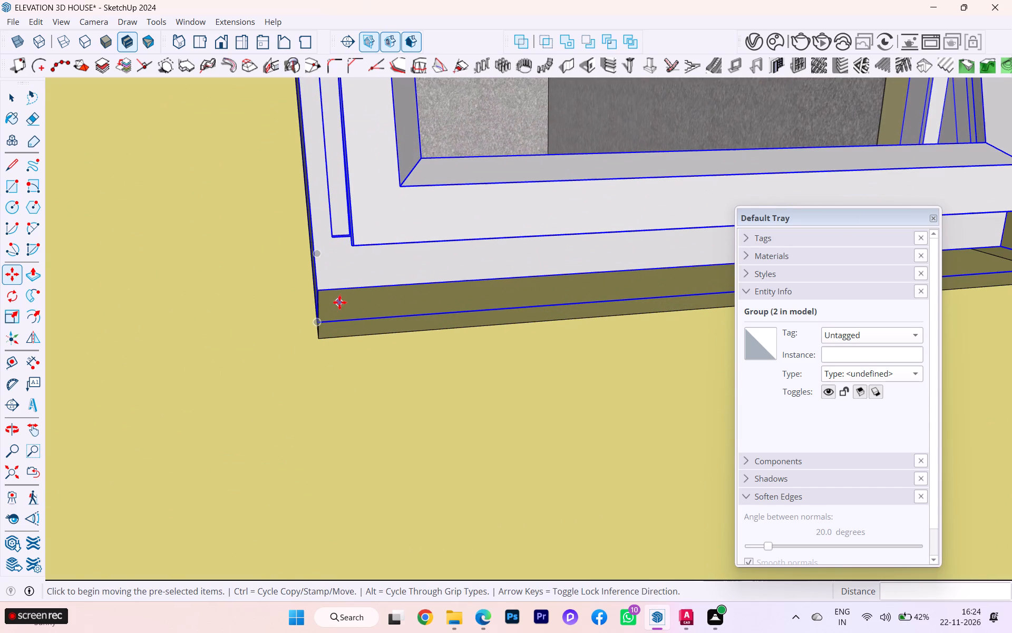
pyautogui.click(322, 288)
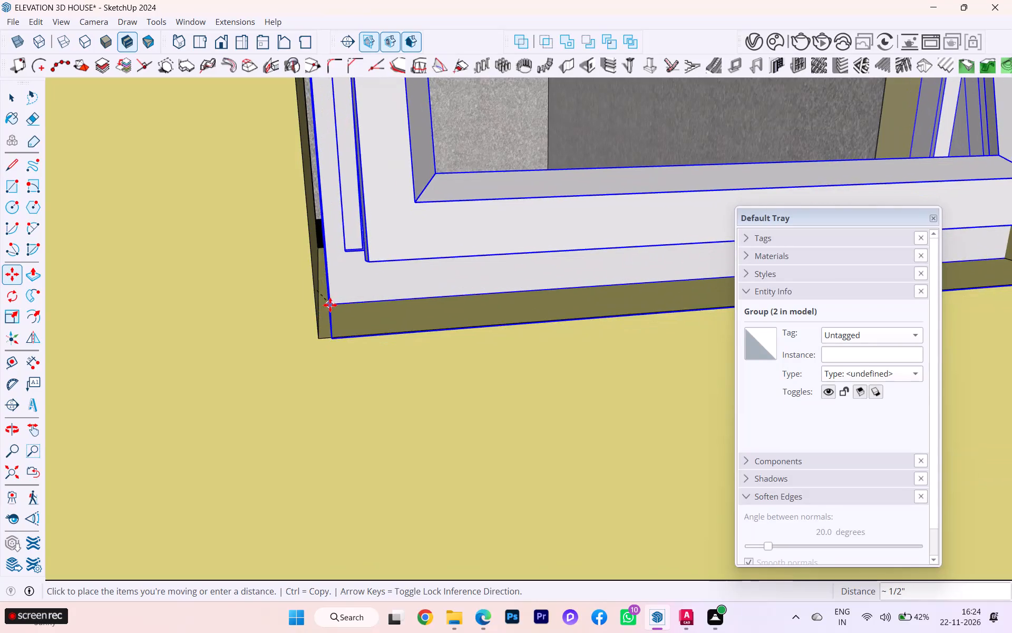
pyautogui.click(324, 341)
# Move the first-floor window group about 1 11/16" along the green axis by the frame's lower left corner, into the opening.
pyautogui.scroll(-1, 321, 332)
pyautogui.scroll(2, 320, 332)
pyautogui.scroll(-2, 320, 332)
pyautogui.scroll(1, 320, 333)
pyautogui.scroll(-5, 320, 334)
pyautogui.scroll(2, 353, 371)
pyautogui.scroll(-4, 353, 371)
pyautogui.scroll(3, 326, 383)
pyautogui.scroll(-4, 326, 385)
pyautogui.scroll(1, 333, 388)
pyautogui.scroll(-3, 333, 390)
pyautogui.scroll(2, 335, 392)
pyautogui.scroll(-1, 337, 395)
pyautogui.scroll(1, 337, 395)
pyautogui.scroll(-4, 337, 395)
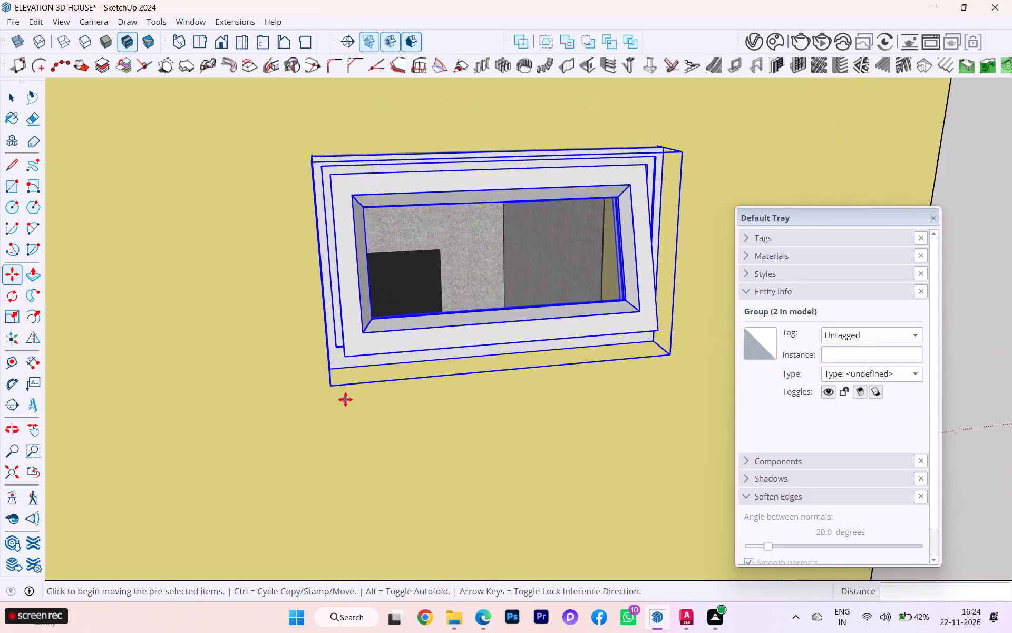
pyautogui.scroll(3, 382, 308)
pyautogui.scroll(3, 328, 357)
pyautogui.click(308, 401)
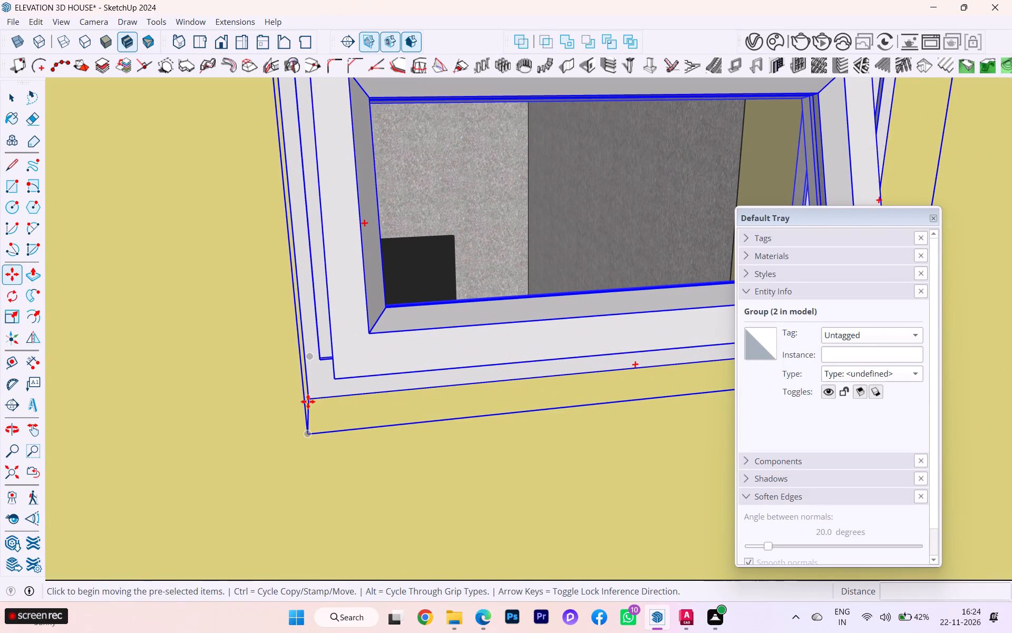
pyautogui.scroll(5, 314, 382)
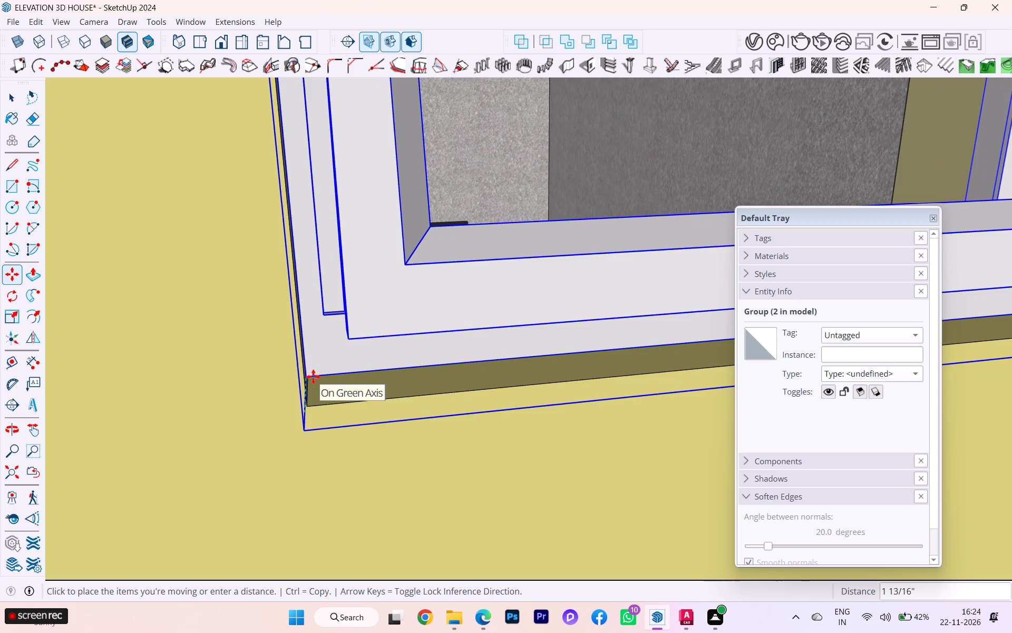
pyautogui.press('Left')
pyautogui.scroll(6, 313, 377)
pyautogui.moveTo(307, 382); pyautogui.dragTo(263, 389, button='middle')
pyautogui.scroll(5, 347, 371)
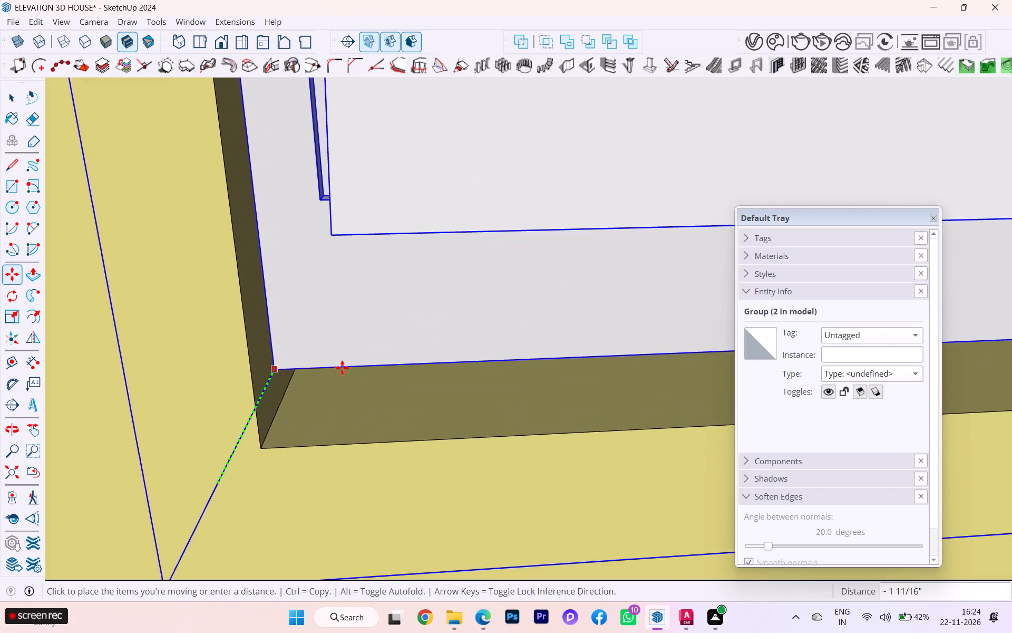
pyautogui.click(326, 348)
# Shift the window group down along the blue axis to line its lower edge up with the opening's bottom edge.
pyautogui.scroll(3, 309, 327)
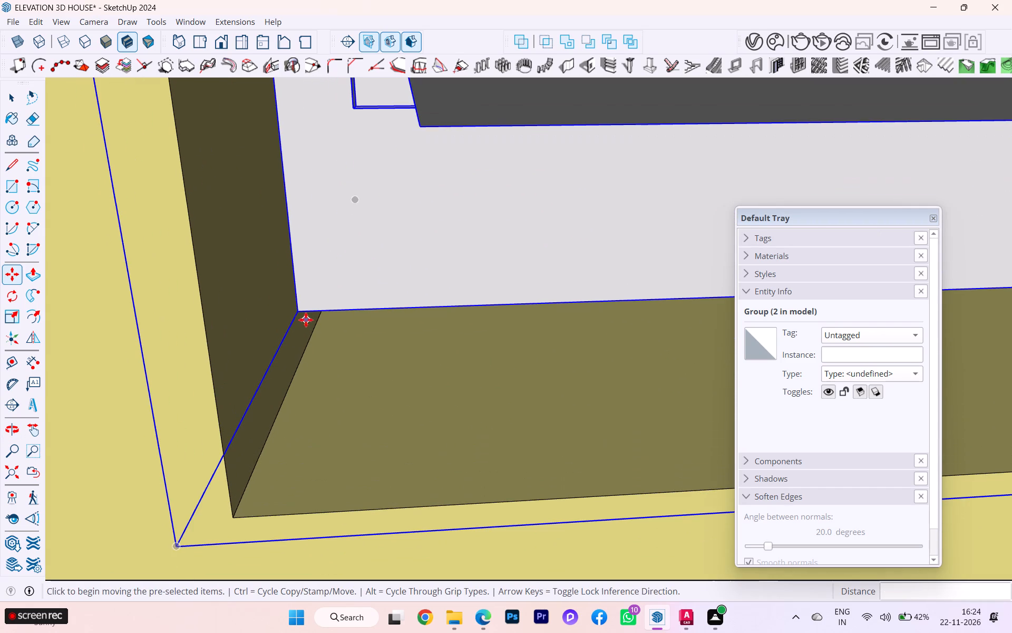
pyautogui.click(296, 309)
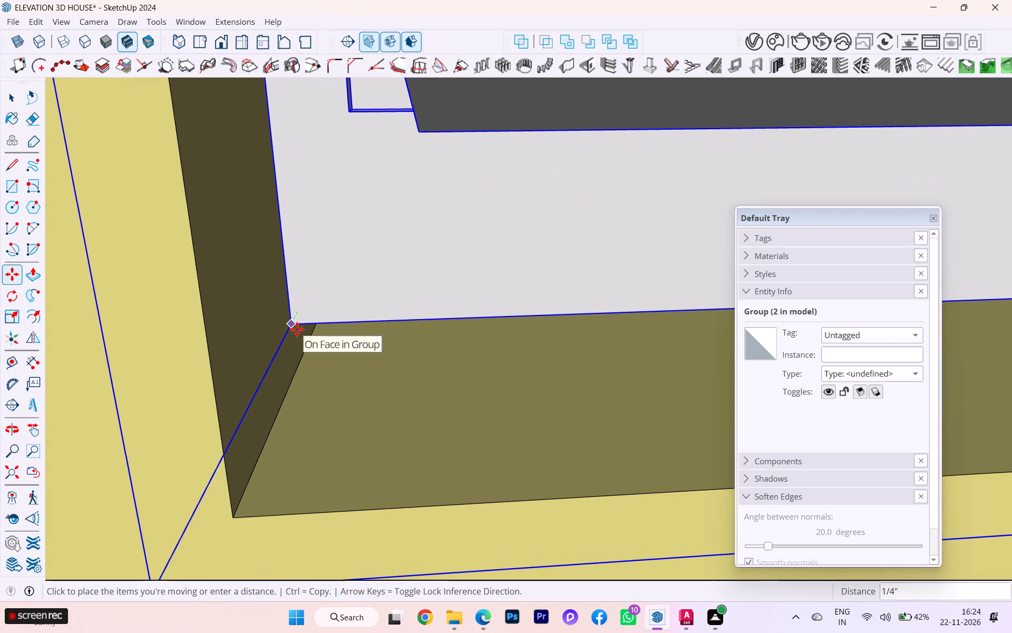
pyautogui.press('Up')
pyautogui.click(306, 356)
# Move the window group by its frame's lower corner slightly deeper into the first-floor opening, and clear the selection.
pyautogui.scroll(-6, 388, 362)
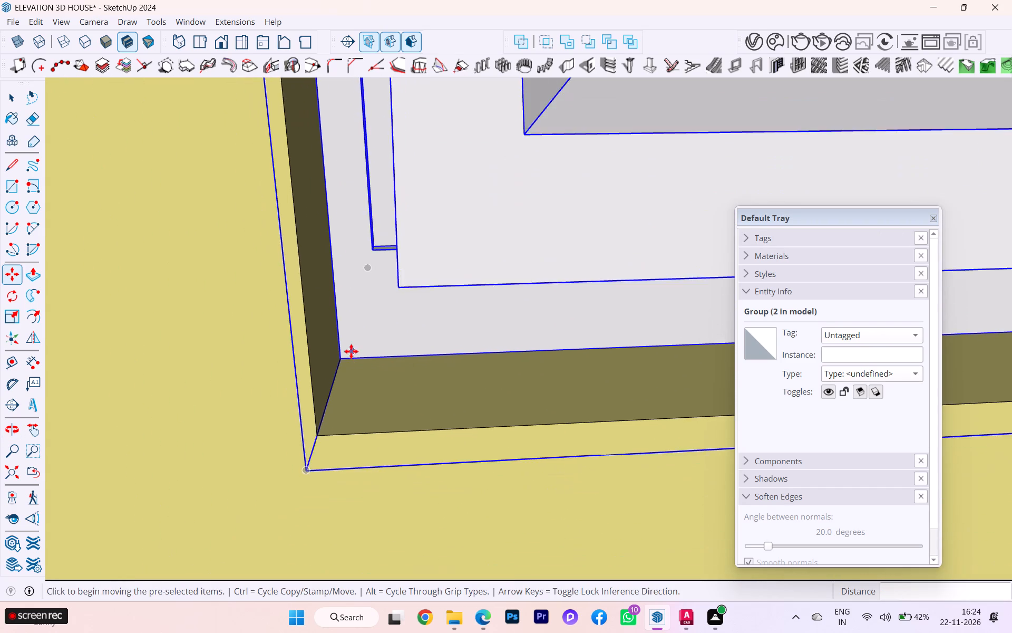
pyautogui.scroll(2, 350, 351)
pyautogui.scroll(-3, 349, 352)
pyautogui.scroll(2, 348, 353)
pyautogui.scroll(-12, 348, 353)
pyautogui.scroll(4, 370, 353)
pyautogui.scroll(-4, 370, 353)
pyautogui.scroll(2, 343, 343)
pyautogui.scroll(-5, 343, 343)
pyautogui.scroll(2, 354, 340)
pyautogui.scroll(-3, 354, 340)
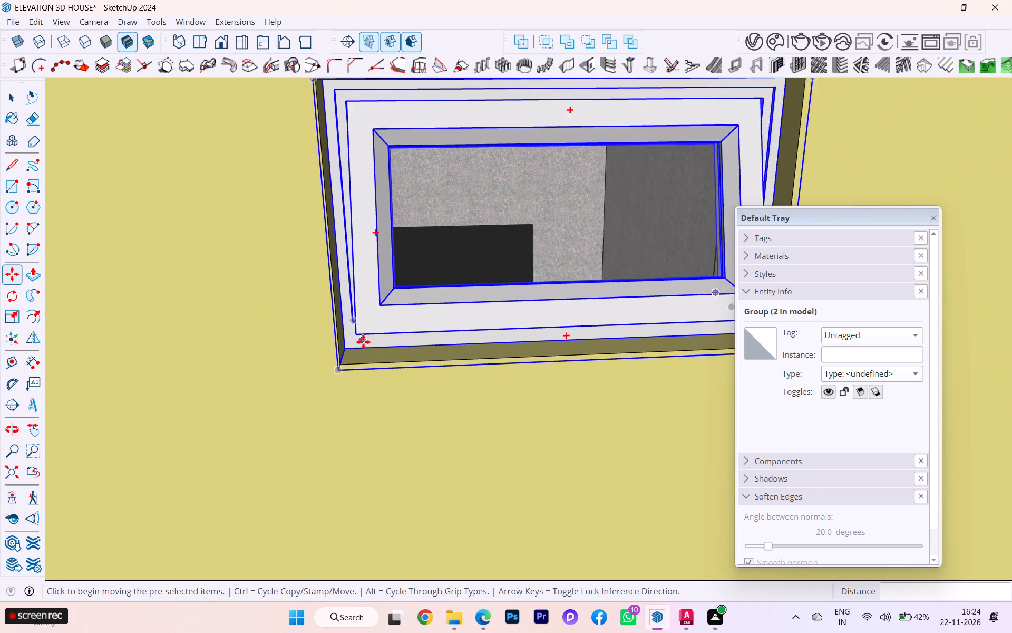
pyautogui.scroll(-2, 363, 342)
pyautogui.moveTo(366, 346); pyautogui.dragTo(659, 444, button='middle')
pyautogui.scroll(-1, 288, 368)
pyautogui.moveTo(288, 368); pyautogui.dragTo(484, 380, button='middle')
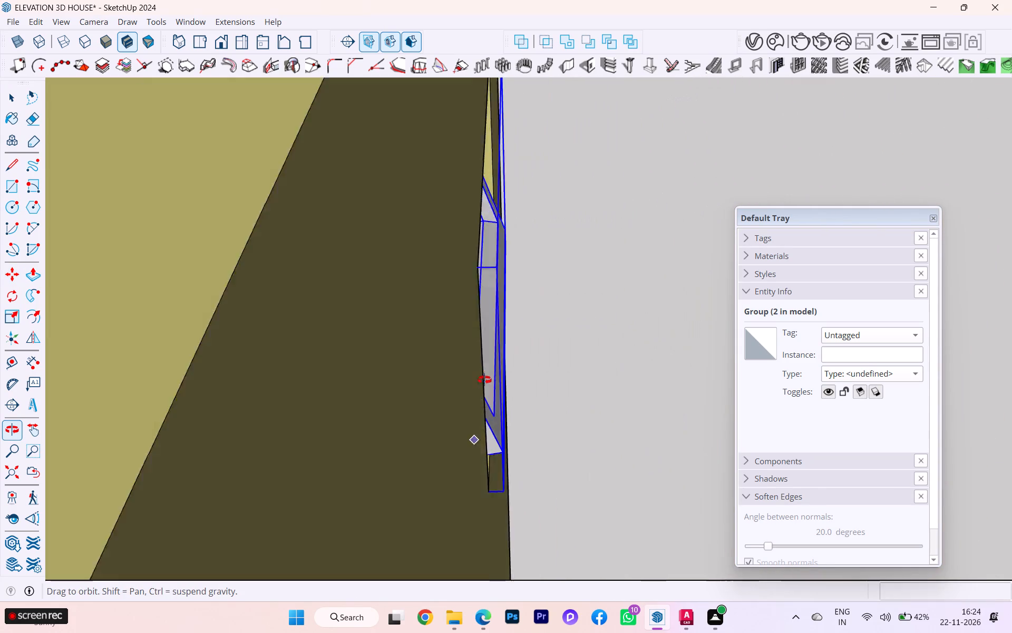
pyautogui.moveTo(484, 380); pyautogui.dragTo(295, 386, button='middle')
pyautogui.scroll(7, 444, 379)
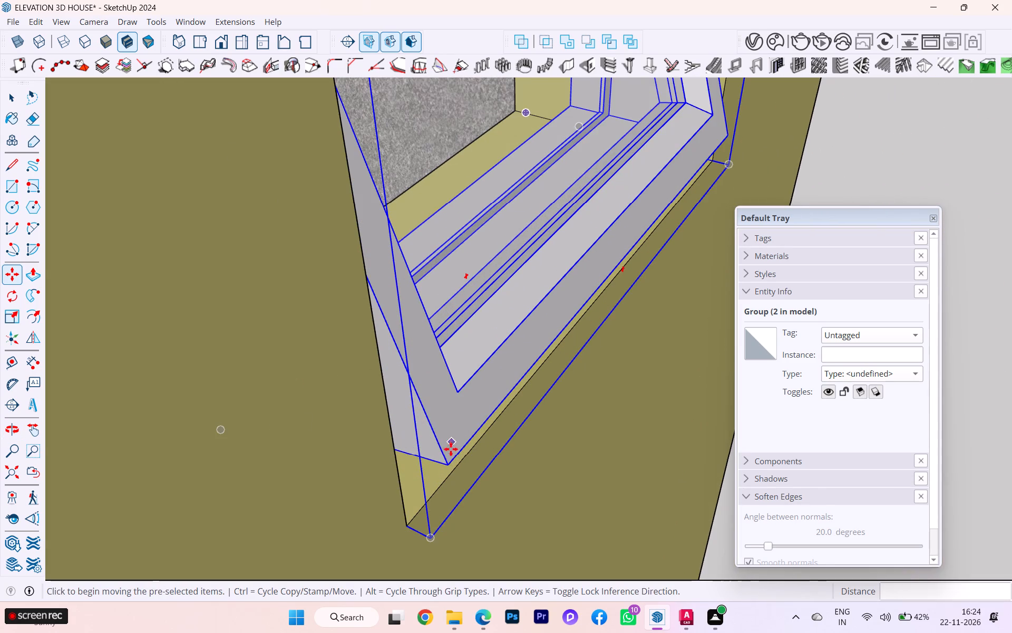
pyautogui.click(448, 463)
pyautogui.click(427, 455)
pyautogui.scroll(-2, 485, 435)
pyautogui.moveTo(485, 435); pyautogui.dragTo(141, 408, button='middle')
pyautogui.scroll(-6, 255, 338)
pyautogui.scroll(1, 336, 330)
pyautogui.scroll(-2, 336, 330)
pyautogui.scroll(4, 337, 330)
pyautogui.scroll(-1, 366, 324)
pyautogui.scroll(2, 367, 324)
pyautogui.scroll(-11, 367, 324)
pyautogui.scroll(2, 391, 315)
pyautogui.scroll(-3, 391, 315)
pyautogui.scroll(2, 376, 319)
pyautogui.scroll(-1, 376, 319)
pyautogui.scroll(1, 376, 319)
pyautogui.scroll(-1, 376, 319)
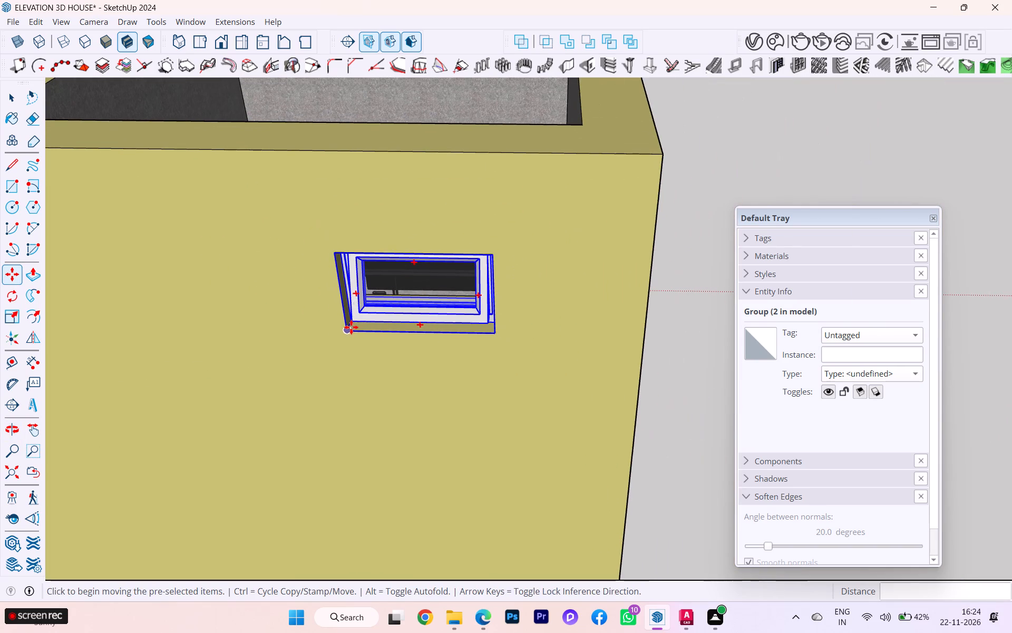
pyautogui.click(17, 98)
pyautogui.click(722, 128)
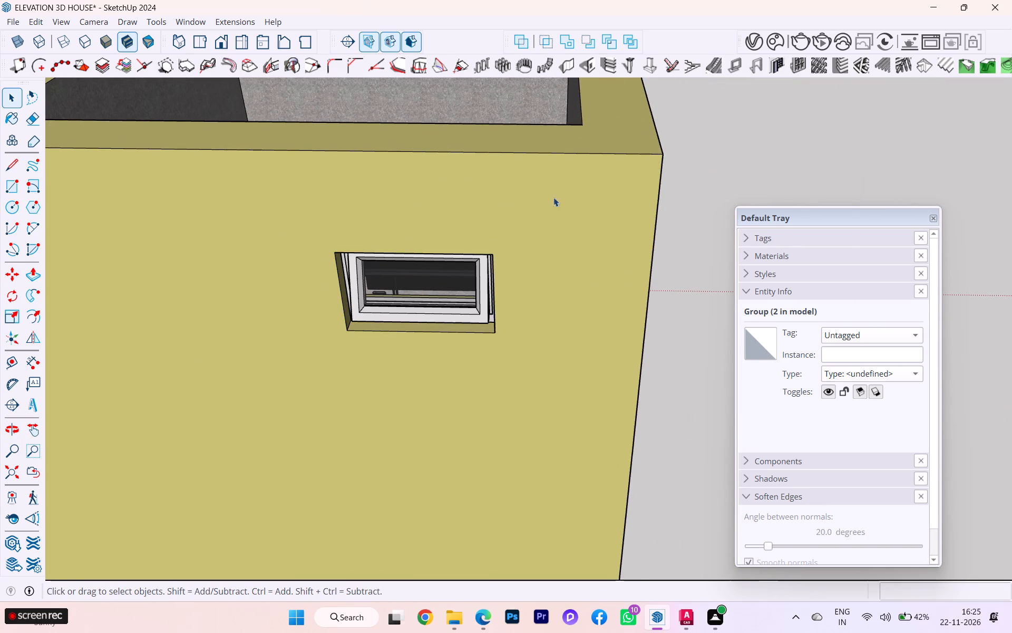
# Inspect the fitted first-floor ventilator window from outside, along with the other windows on both storeys of that wall.
pyautogui.scroll(-5, 456, 238)
pyautogui.moveTo(453, 241); pyautogui.dragTo(490, 156, button='middle')
pyautogui.scroll(-3, 622, 218)
pyautogui.moveTo(411, 272); pyautogui.dragTo(449, 272, button='middle')
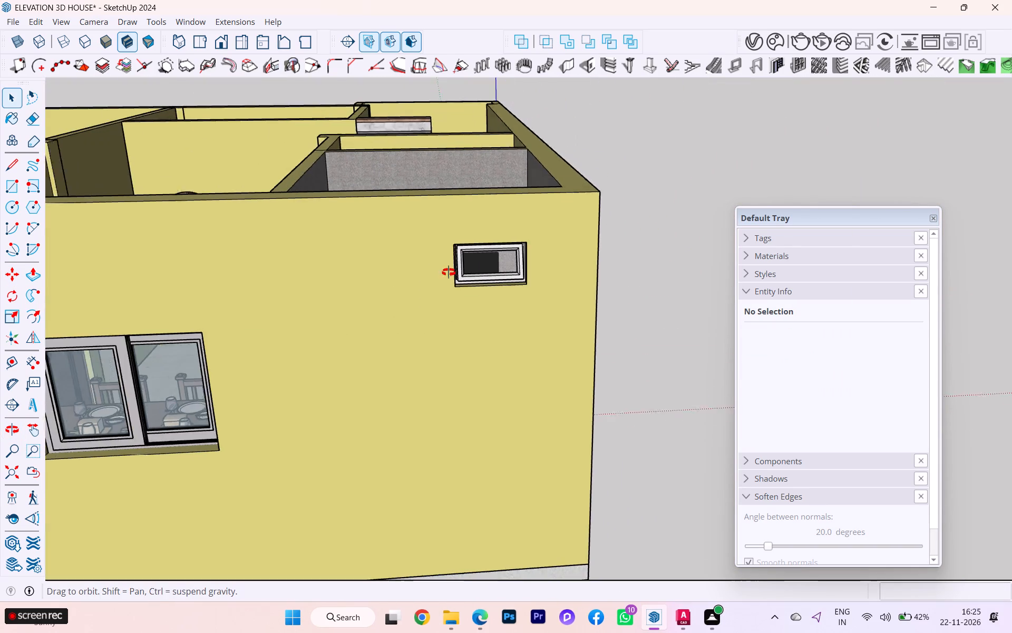
pyautogui.moveTo(449, 272); pyautogui.dragTo(622, 282, button='middle')
pyautogui.scroll(-1, 512, 267)
pyautogui.scroll(1, 512, 267)
pyautogui.scroll(-2, 512, 267)
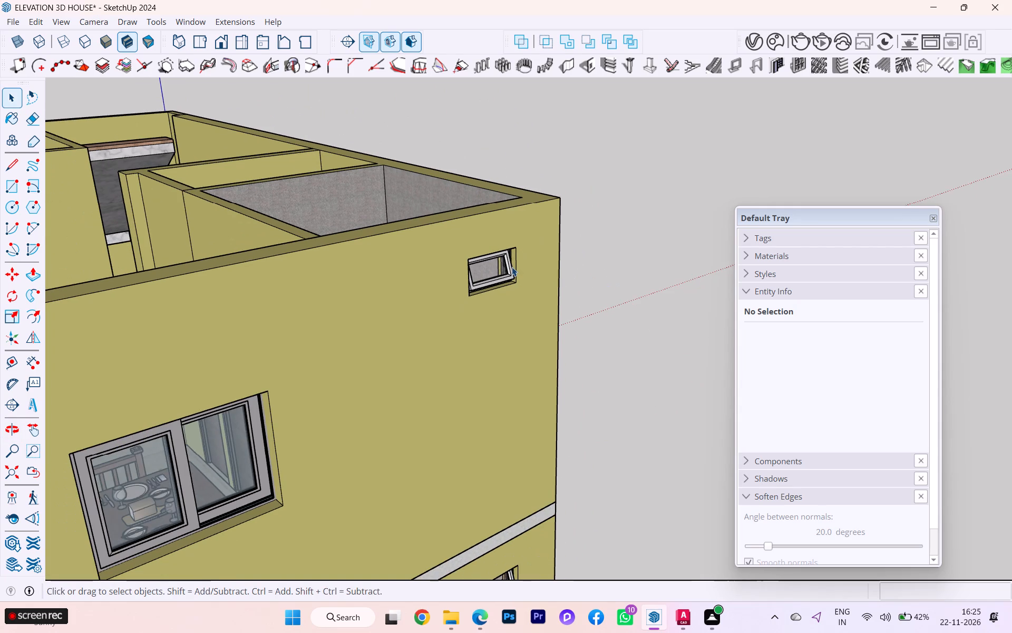
pyautogui.scroll(-5, 512, 267)
pyautogui.scroll(5, 512, 267)
pyautogui.scroll(-4, 591, 260)
pyautogui.scroll(-1, 544, 226)
pyautogui.scroll(4, 544, 226)
pyautogui.scroll(-3, 544, 226)
pyautogui.scroll(-7, 485, 245)
pyautogui.scroll(1, 466, 246)
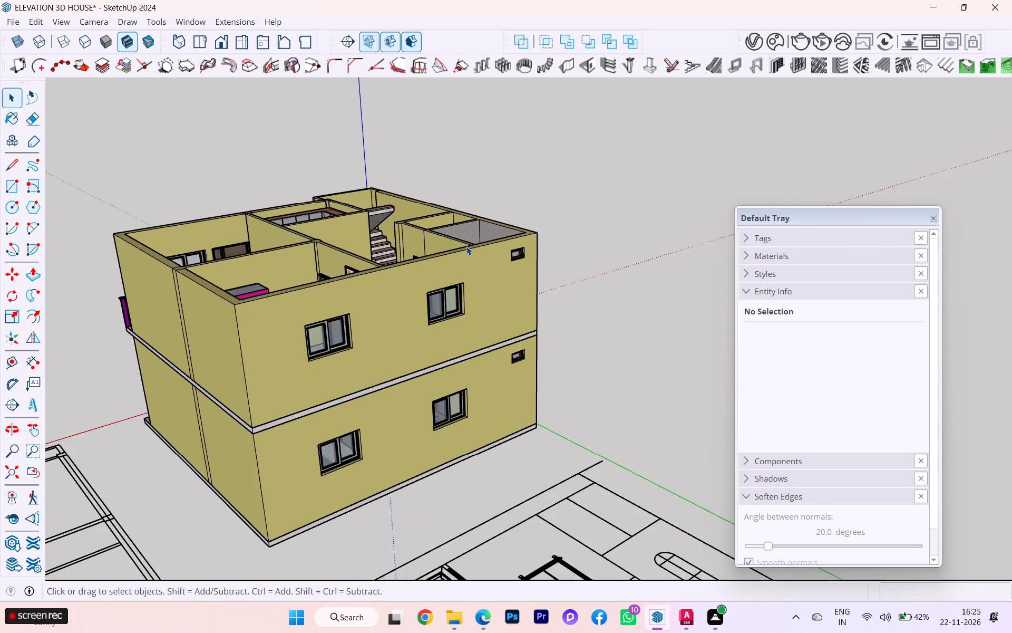
# Examine the whole two-storey house from several sides and from above, including the kitchen, living room, bedroom, dining area and bathroom.
pyautogui.scroll(-1, 356, 268)
pyautogui.moveTo(301, 286); pyautogui.dragTo(554, 285, button='middle')
pyautogui.scroll(1, 545, 213)
pyautogui.scroll(-2, 545, 213)
pyautogui.scroll(2, 545, 213)
pyautogui.scroll(-2, 545, 213)
pyautogui.scroll(1, 545, 213)
pyautogui.scroll(-1, 392, 320)
pyautogui.moveTo(392, 321); pyautogui.dragTo(393, 369, button='middle')
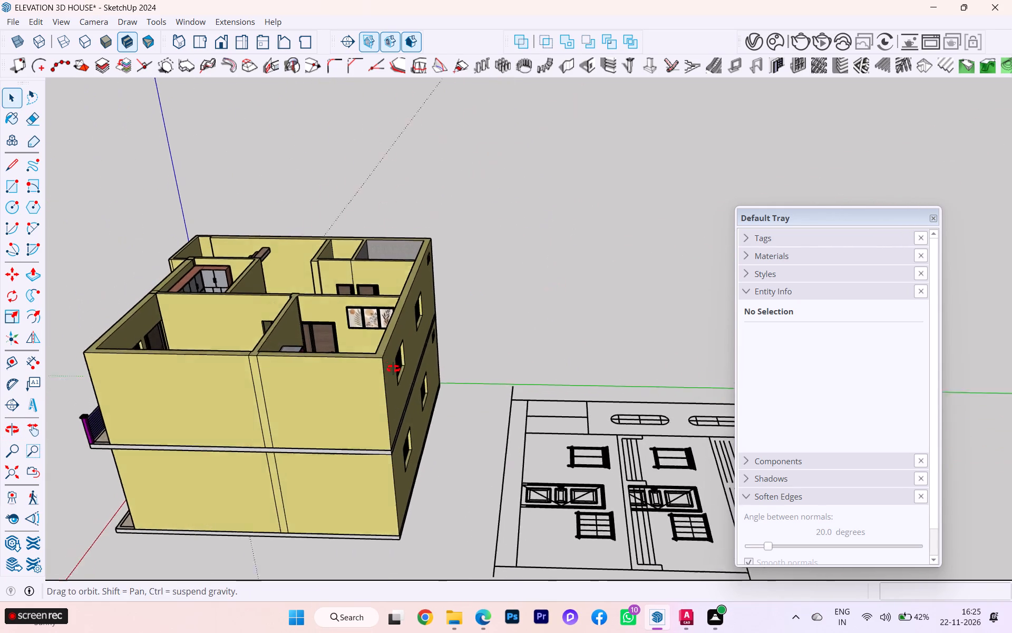
pyautogui.moveTo(393, 369); pyautogui.dragTo(363, 428, button='middle')
pyautogui.scroll(8, 220, 353)
pyautogui.scroll(-1, 422, 220)
pyautogui.scroll(2, 422, 220)
pyautogui.scroll(-9, 422, 220)
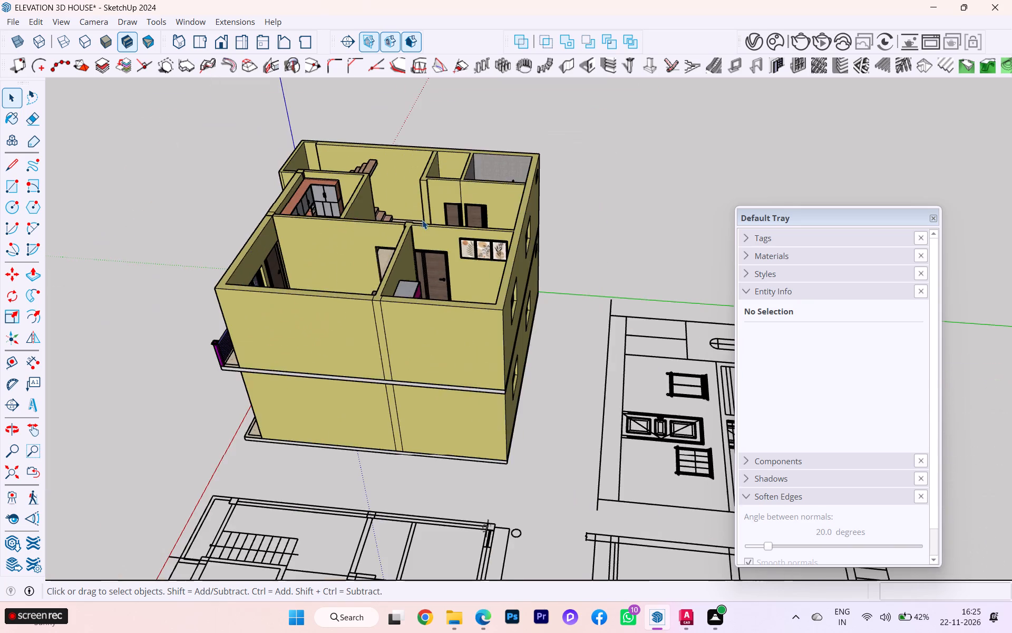
pyautogui.moveTo(385, 237); pyautogui.dragTo(558, 246, button='middle')
pyautogui.scroll(1, 376, 289)
pyautogui.scroll(-1, 369, 294)
pyautogui.scroll(3, 367, 295)
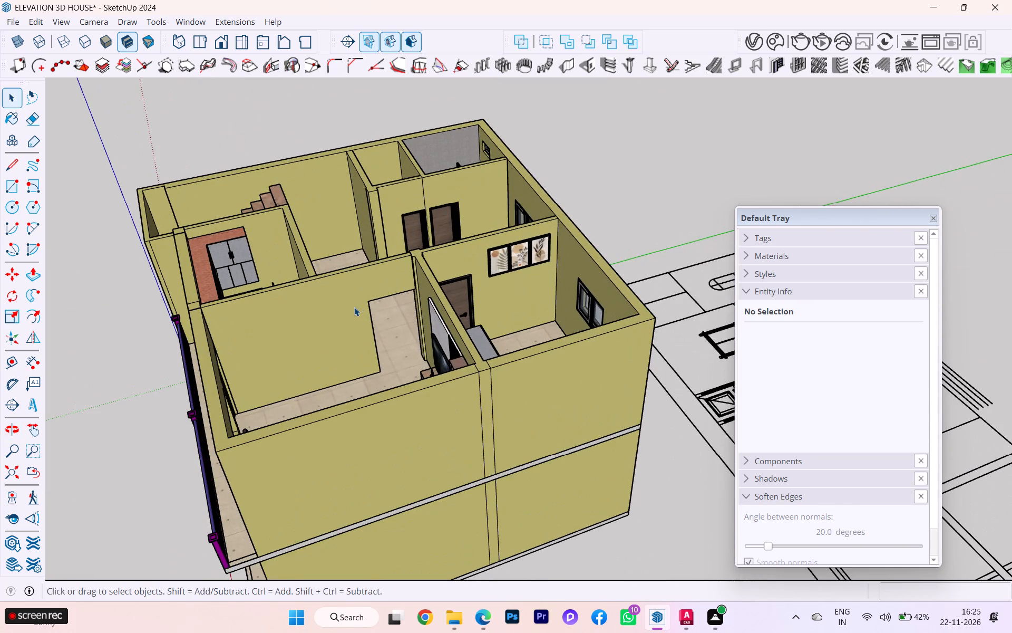
pyautogui.scroll(5, 346, 327)
pyautogui.scroll(-1, 341, 329)
pyautogui.scroll(1, 244, 300)
pyautogui.moveTo(244, 302); pyautogui.dragTo(265, 363, button='middle')
pyautogui.scroll(2, 261, 349)
pyautogui.scroll(-7, 254, 330)
pyautogui.scroll(3, 254, 328)
pyautogui.scroll(-1, 251, 313)
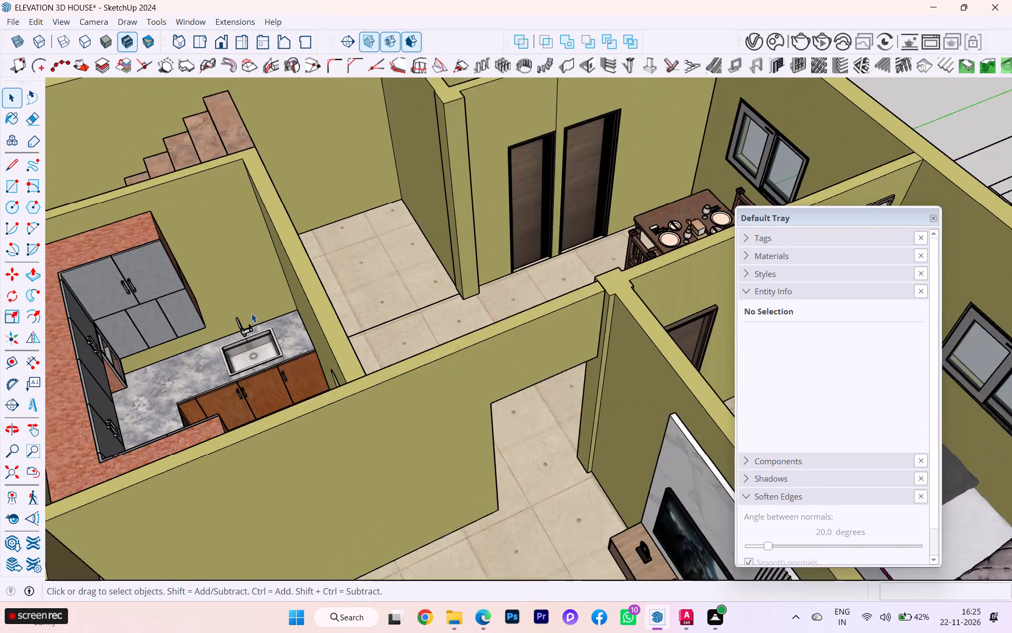
pyautogui.scroll(-1, 387, 290)
pyautogui.moveTo(391, 290); pyautogui.dragTo(235, 293, button='middle')
pyautogui.scroll(-8, 532, 215)
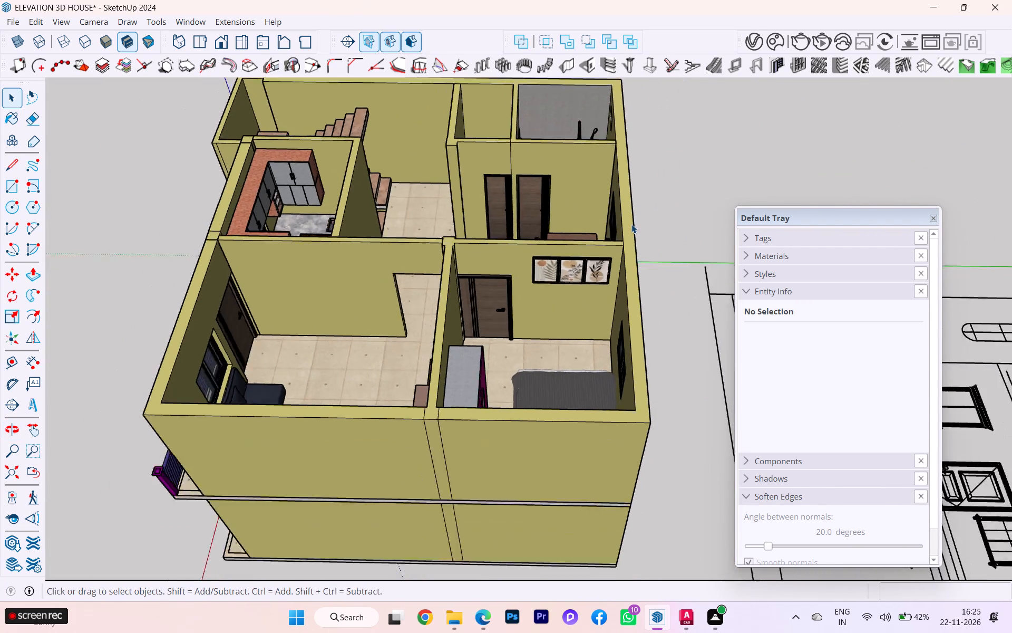
pyautogui.scroll(-2, 631, 224)
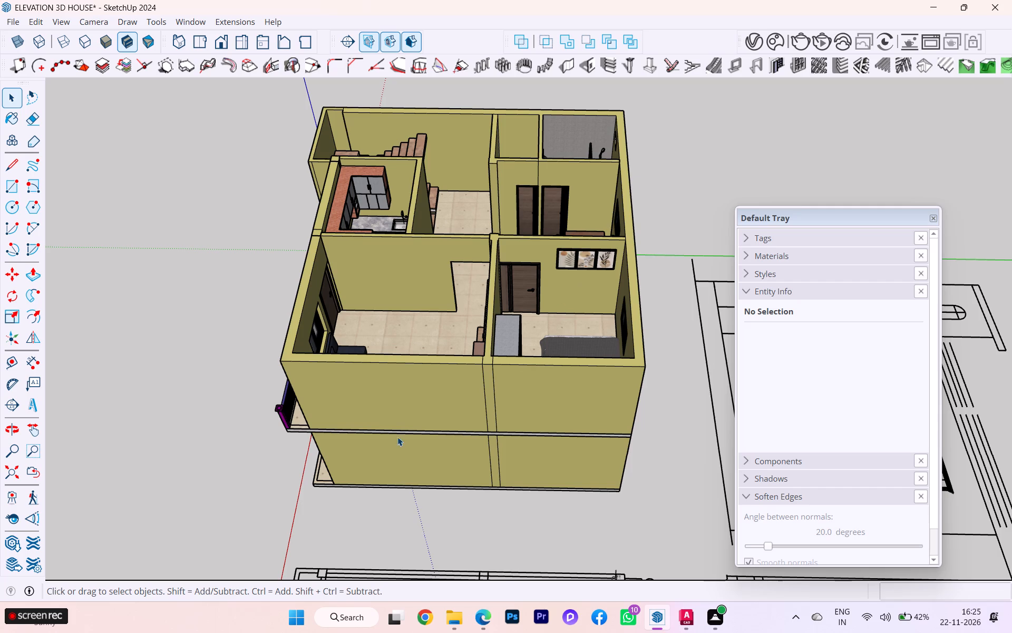
pyautogui.scroll(4, 247, 436)
pyautogui.scroll(4, 337, 383)
pyautogui.scroll(-3, 337, 380)
pyautogui.scroll(3, 337, 380)
pyautogui.scroll(-5, 340, 382)
pyautogui.scroll(2, 353, 400)
pyautogui.scroll(-1, 354, 402)
pyautogui.scroll(-1, 299, 416)
pyautogui.scroll(3, 298, 416)
pyautogui.scroll(-2, 297, 416)
pyautogui.scroll(1, 280, 417)
pyautogui.scroll(-2, 279, 418)
pyautogui.scroll(1, 280, 417)
pyautogui.scroll(-2, 280, 417)
pyautogui.scroll(3, 280, 417)
pyautogui.scroll(-4, 280, 417)
pyautogui.moveTo(518, 436); pyautogui.dragTo(673, 491, button='middle')
pyautogui.scroll(3, 563, 340)
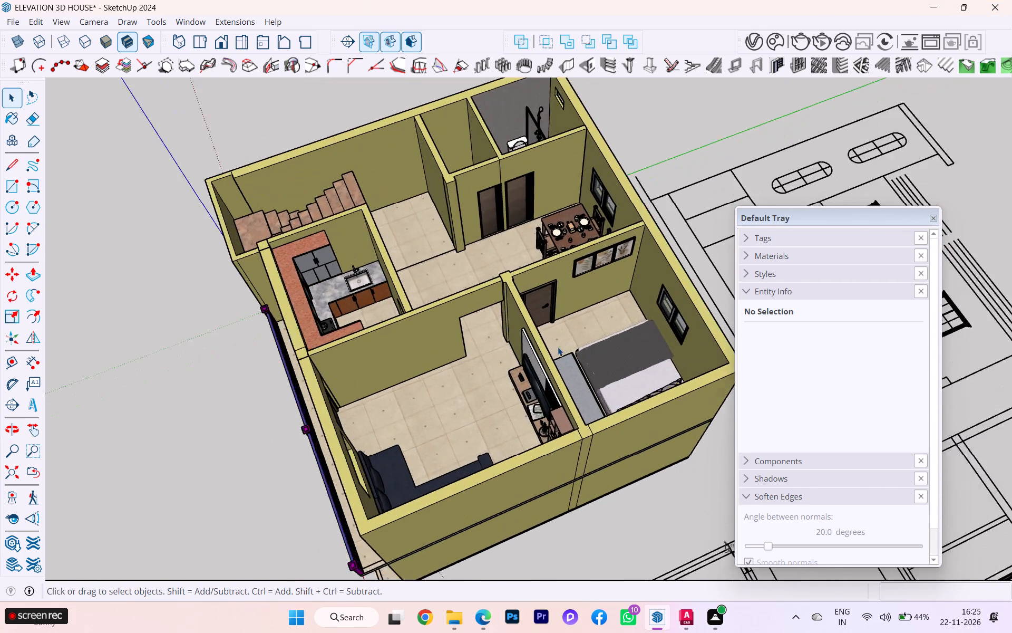
# Examine the first-floor staircase, kitchen, dining area and living room from above, and the front elevation with its balcony.
pyautogui.scroll(-1, 489, 360)
pyautogui.moveTo(502, 356); pyautogui.dragTo(835, 318, button='middle')
pyautogui.scroll(4, 540, 306)
pyautogui.scroll(-2, 320, 366)
pyautogui.scroll(3, 310, 367)
pyautogui.moveTo(319, 378); pyautogui.dragTo(453, 400, button='middle')
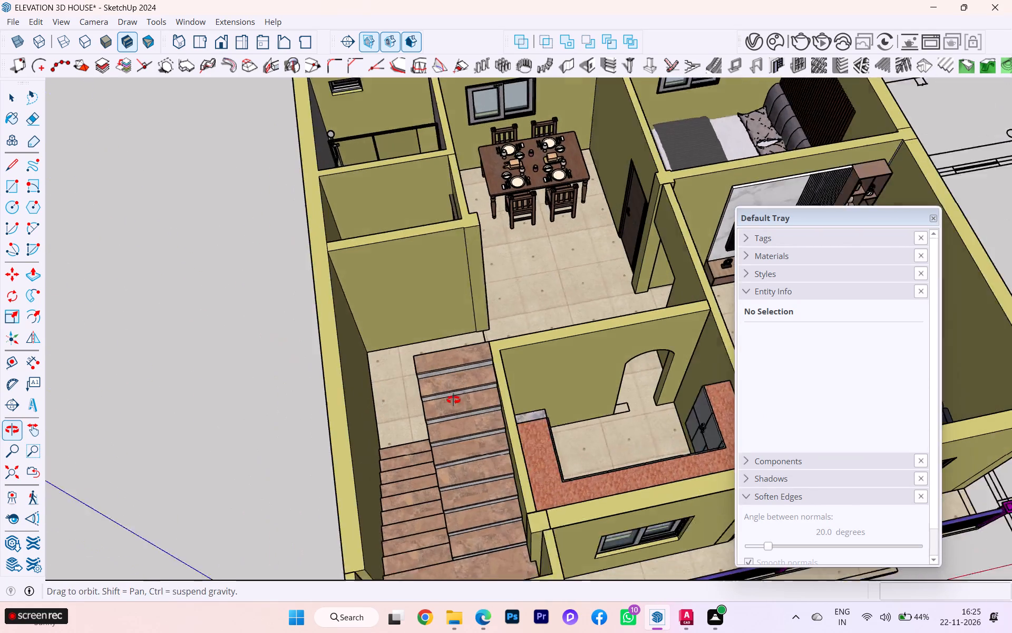
pyautogui.moveTo(453, 400); pyautogui.dragTo(456, 400, button='middle')
pyautogui.scroll(6, 663, 411)
pyautogui.scroll(3, 543, 410)
pyautogui.scroll(-1, 550, 418)
pyautogui.moveTo(538, 420); pyautogui.dragTo(333, 419, button='middle')
pyautogui.scroll(-2, 548, 393)
pyautogui.scroll(-2, 653, 383)
pyautogui.scroll(2, 653, 384)
pyautogui.scroll(-2, 457, 370)
pyautogui.scroll(1, 455, 370)
pyautogui.scroll(-1, 453, 371)
pyautogui.moveTo(408, 376); pyautogui.dragTo(426, 342, button='middle')
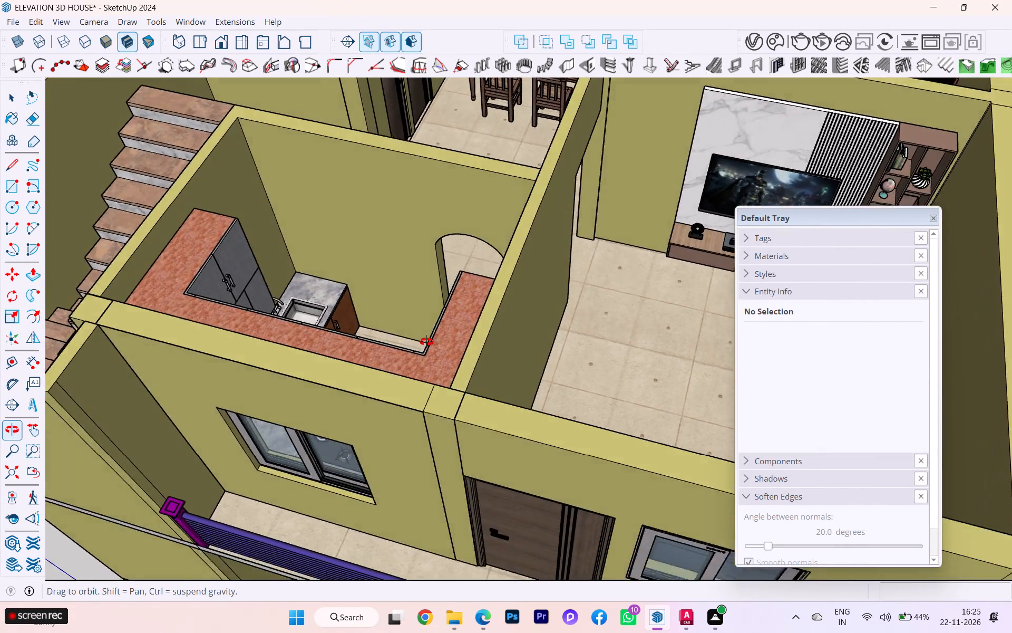
pyautogui.moveTo(426, 342); pyautogui.dragTo(479, 316, button='middle')
pyautogui.scroll(-3, 447, 332)
pyautogui.moveTo(444, 346); pyautogui.dragTo(515, 250, button='middle')
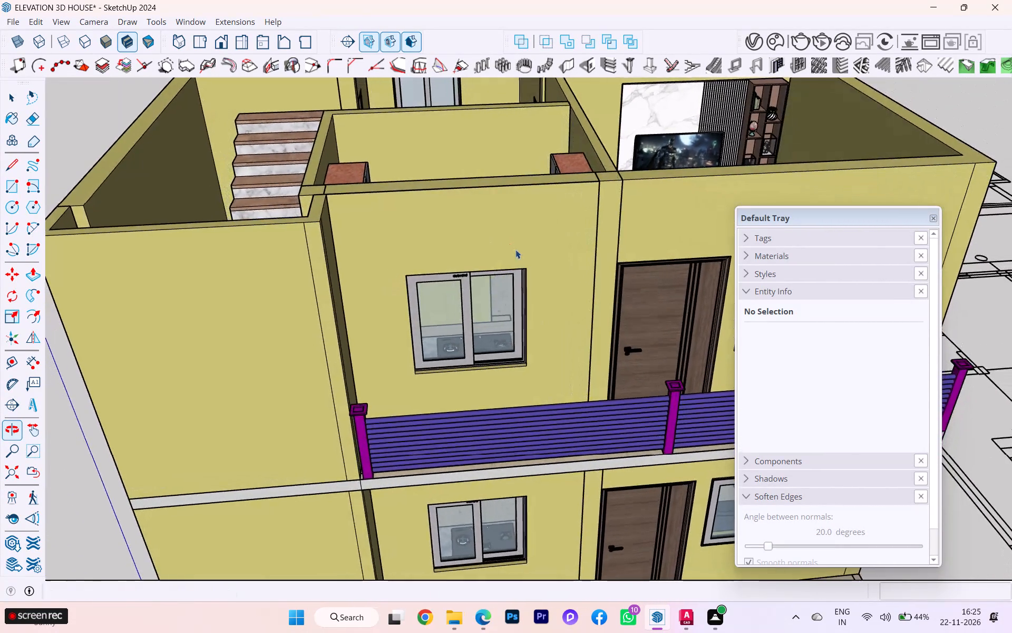
pyautogui.moveTo(515, 250); pyautogui.dragTo(515, 250, button='middle')
pyautogui.scroll(-3, 484, 314)
pyautogui.scroll(-3, 453, 360)
pyautogui.moveTo(447, 371); pyautogui.dragTo(567, 414, button='middle')
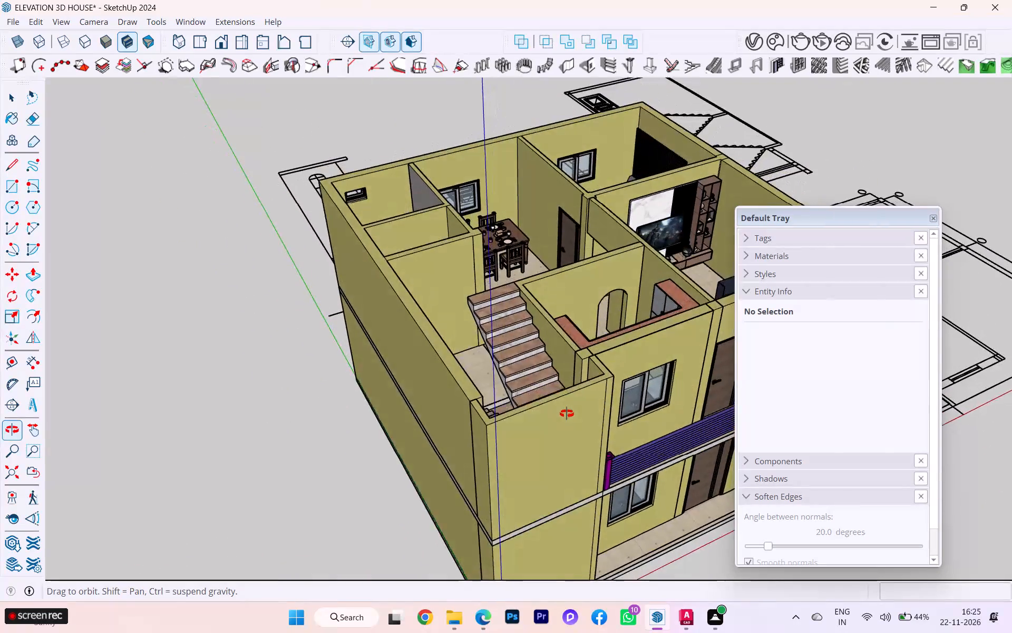
pyautogui.moveTo(567, 414); pyautogui.dragTo(566, 429, button='middle')
pyautogui.scroll(4, 547, 405)
pyautogui.scroll(3, 505, 348)
pyautogui.scroll(-1, 418, 343)
pyautogui.scroll(2, 415, 344)
pyautogui.scroll(-1, 404, 349)
pyautogui.moveTo(399, 355); pyautogui.dragTo(402, 366, button='middle')
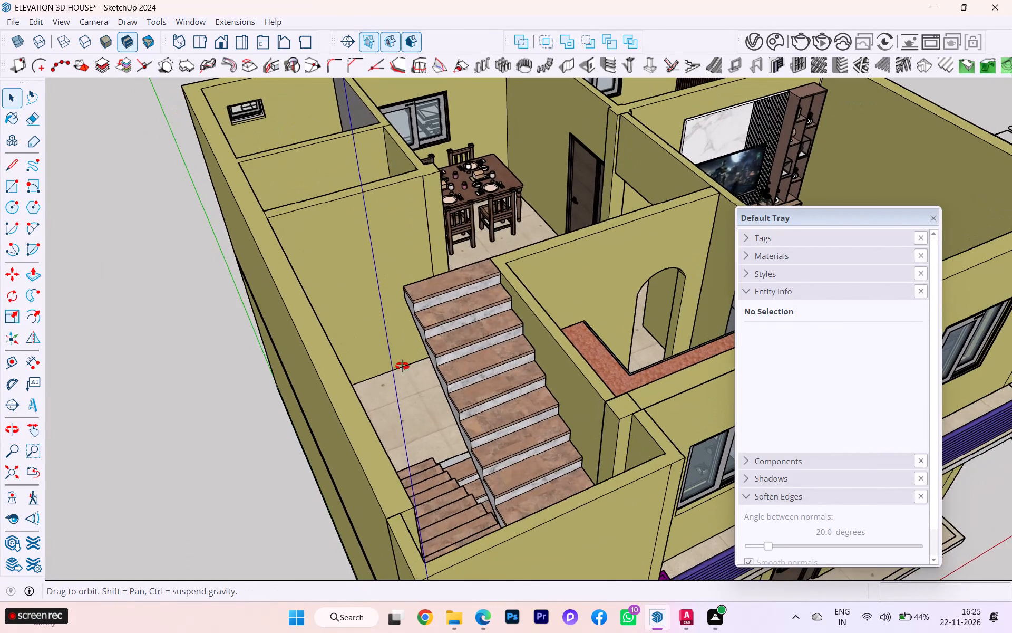
pyautogui.moveTo(402, 366); pyautogui.dragTo(317, 409, button='middle')
pyautogui.scroll(-4, 504, 341)
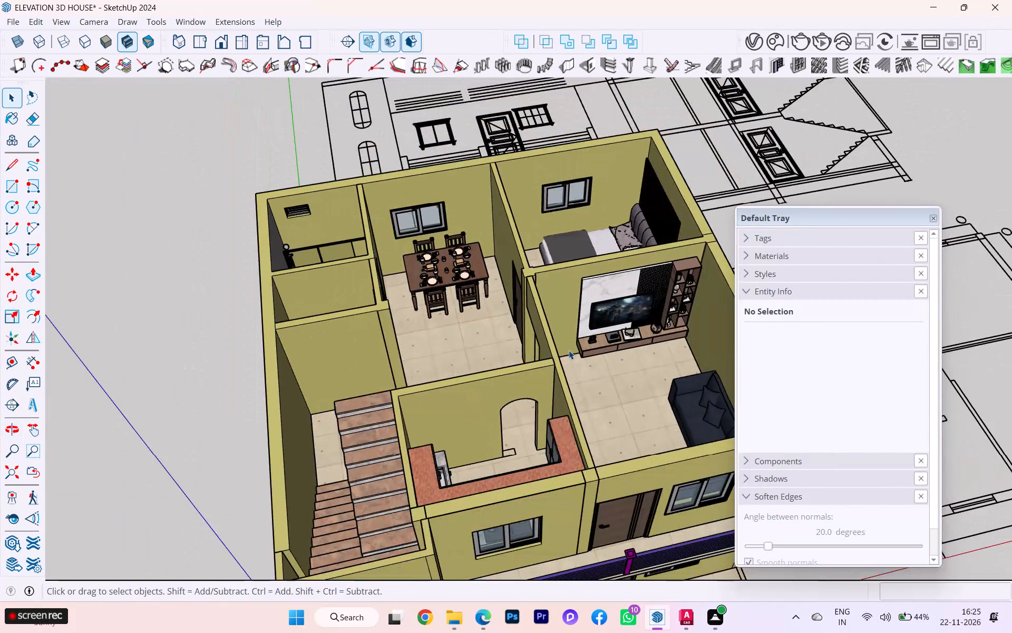
pyautogui.moveTo(568, 350); pyautogui.dragTo(491, 240, button='middle')
pyautogui.scroll(2, 446, 271)
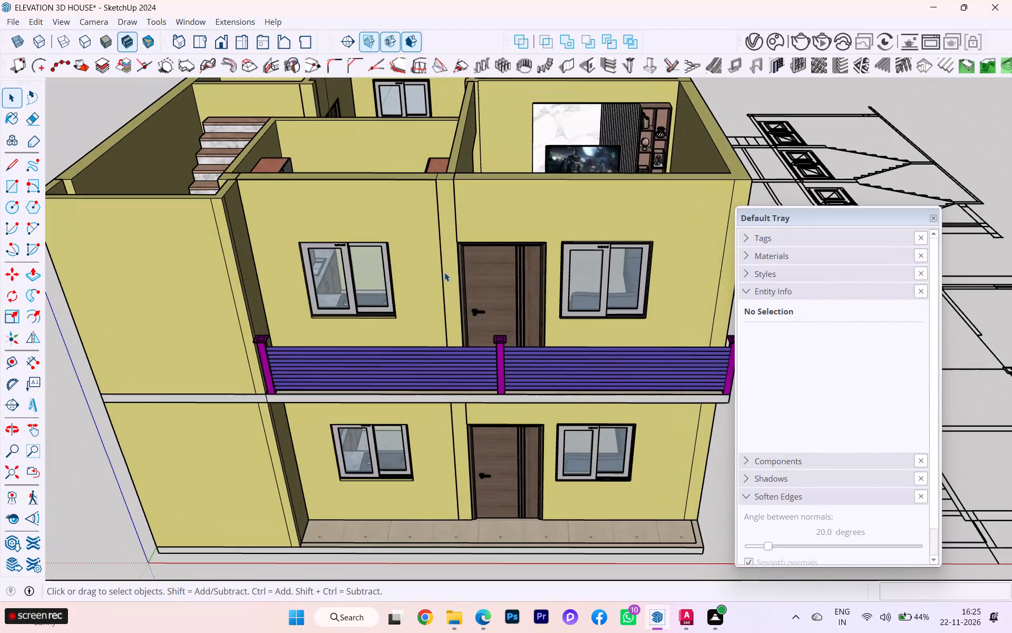
pyautogui.scroll(-1, 441, 279)
pyautogui.moveTo(446, 299); pyautogui.dragTo(482, 393, button='middle')
pyautogui.scroll(-2, 511, 379)
pyautogui.scroll(1, 517, 378)
pyautogui.scroll(-2, 517, 378)
pyautogui.scroll(1, 517, 378)
pyautogui.scroll(-1, 517, 378)
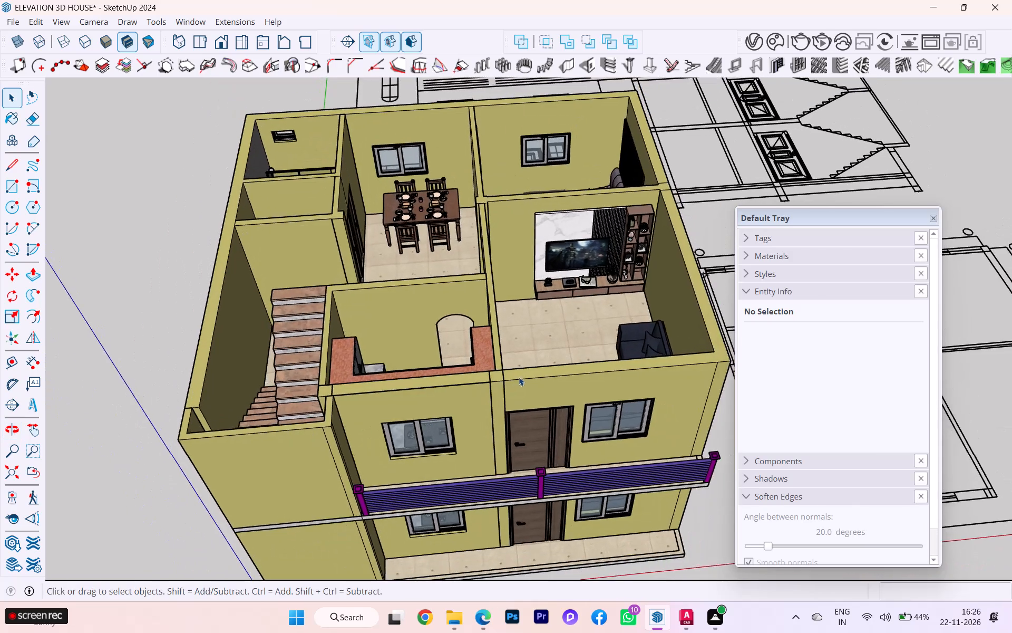
pyautogui.scroll(-3, 521, 375)
pyautogui.scroll(1, 521, 375)
pyautogui.scroll(-1, 521, 375)
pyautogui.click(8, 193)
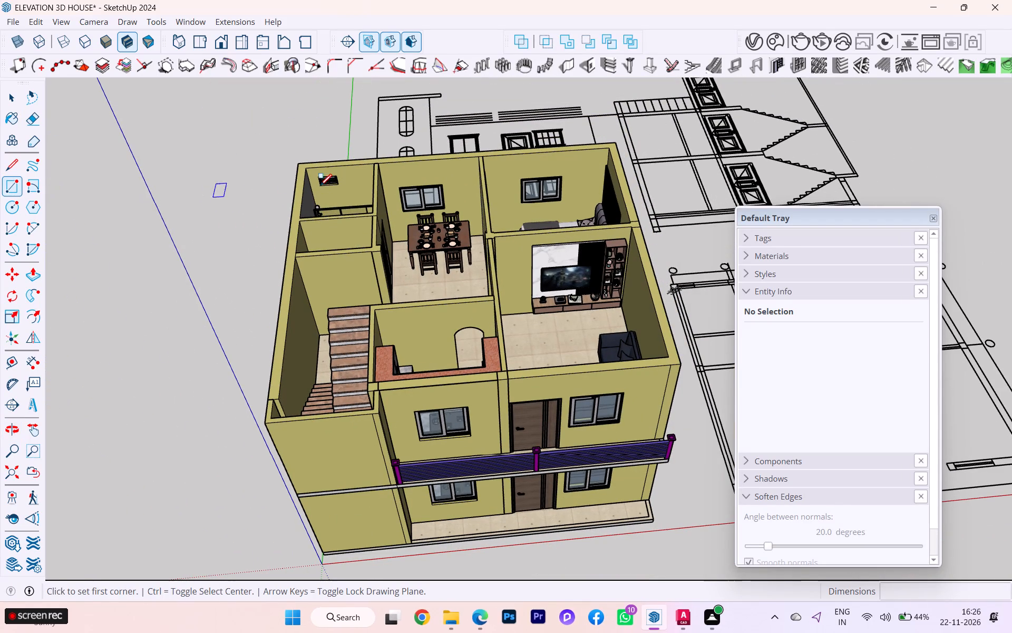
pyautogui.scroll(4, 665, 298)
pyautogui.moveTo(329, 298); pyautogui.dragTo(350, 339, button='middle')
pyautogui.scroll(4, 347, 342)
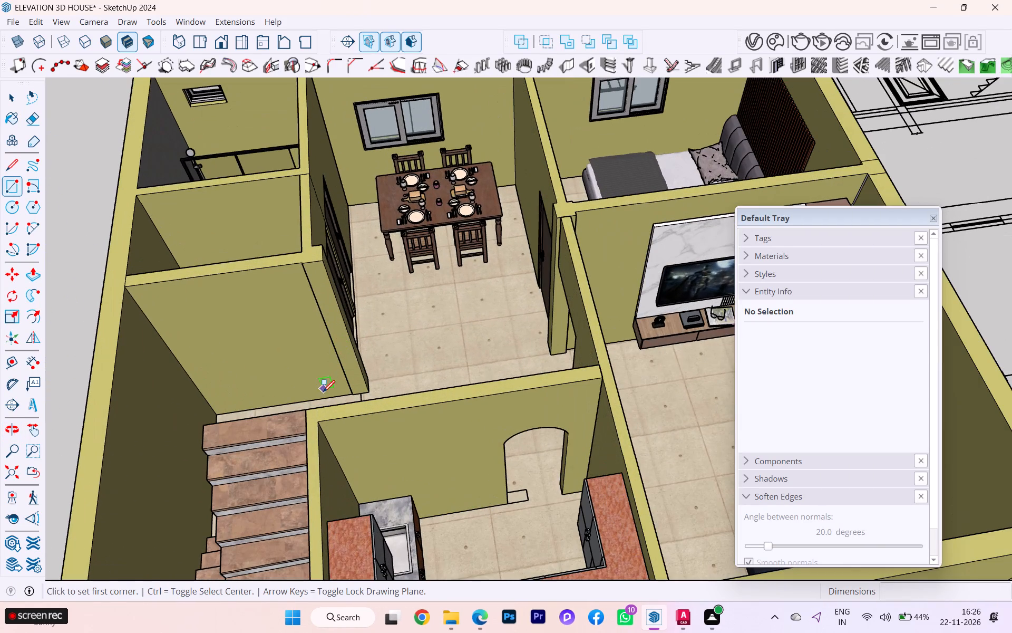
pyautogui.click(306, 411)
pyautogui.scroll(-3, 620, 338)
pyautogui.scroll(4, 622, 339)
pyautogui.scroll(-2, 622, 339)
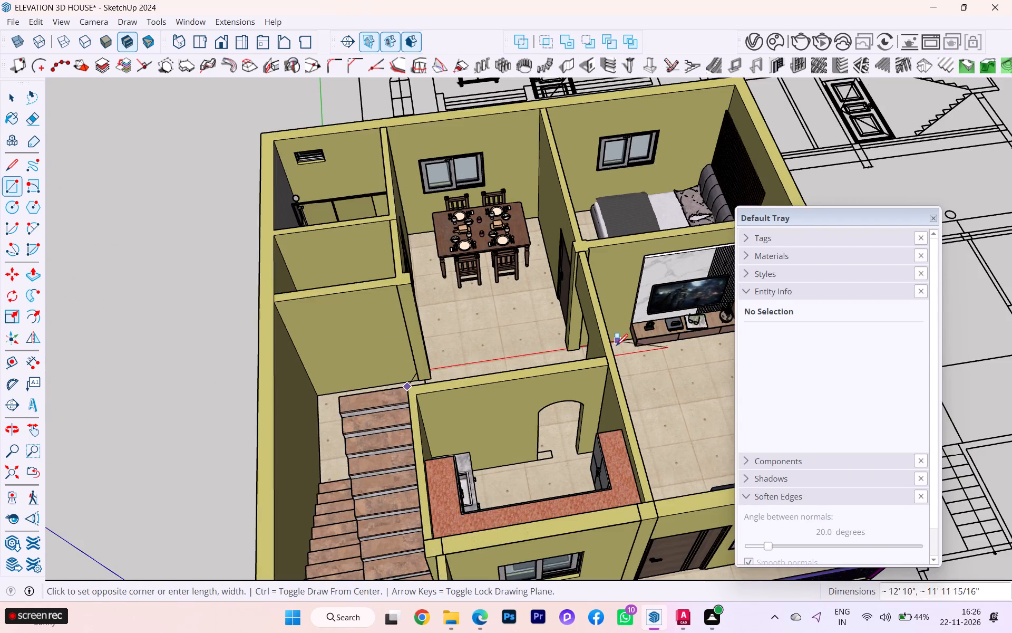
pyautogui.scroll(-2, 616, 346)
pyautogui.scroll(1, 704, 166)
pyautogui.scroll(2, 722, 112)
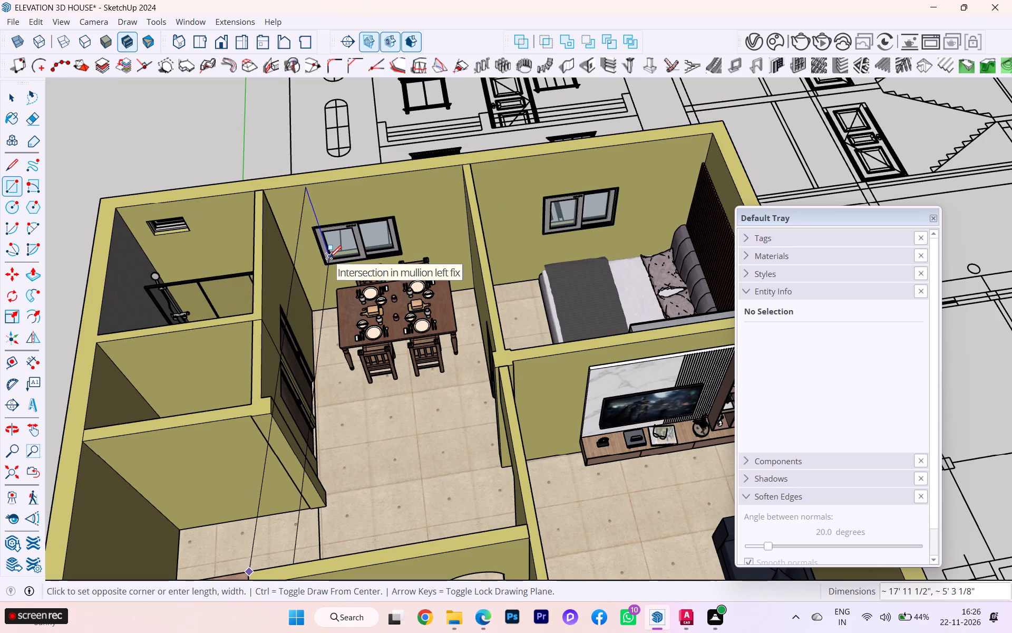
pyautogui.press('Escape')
# Draw a roof rectangle on the first-floor wall tops, from the outer corner by the bathroom to the kitchen wall's corner beside the living room.
pyautogui.scroll(-4, 314, 252)
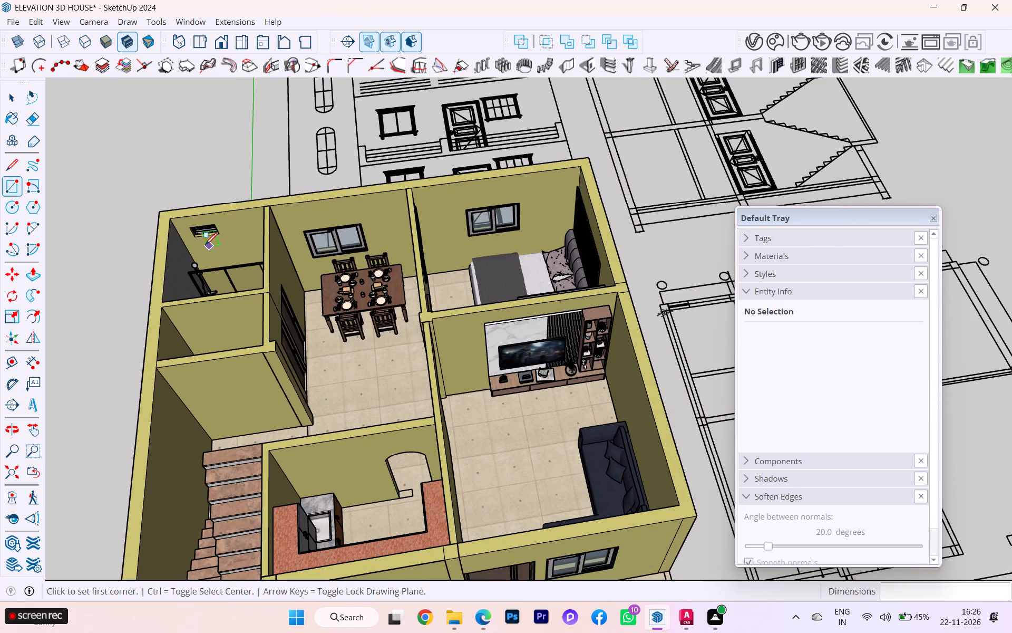
pyautogui.click(161, 209)
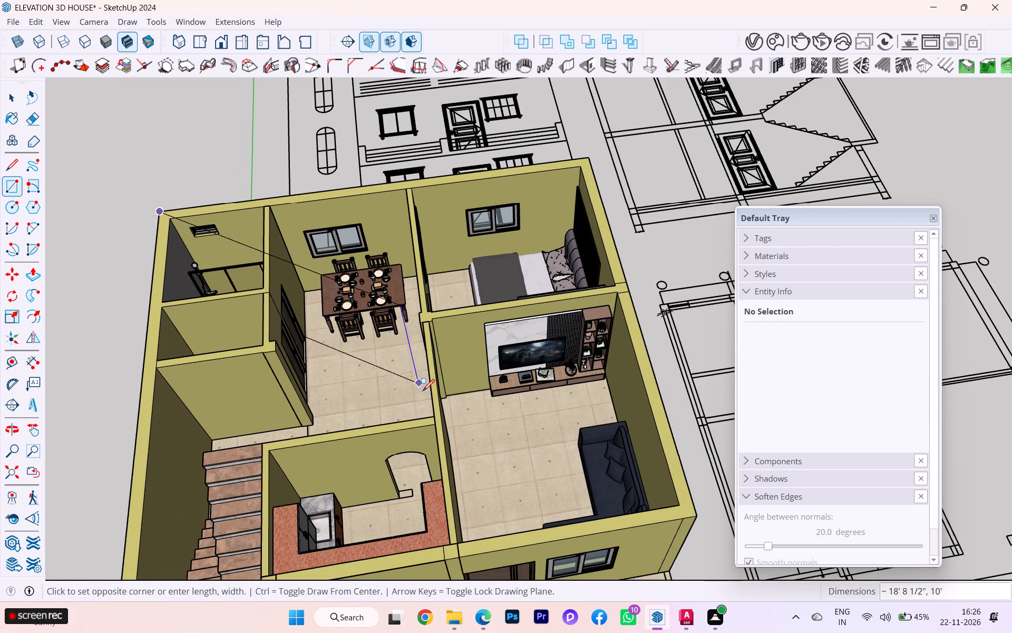
pyautogui.scroll(2, 433, 410)
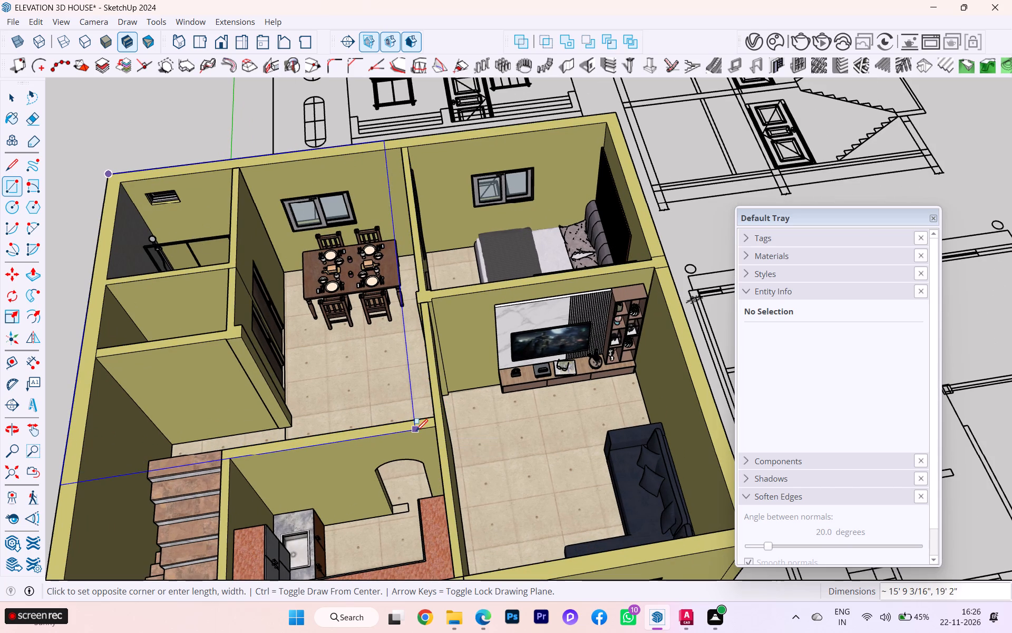
pyautogui.click(433, 417)
# Extrude the roof rectangle upward 6" into a slab with Push/Pull.
pyautogui.scroll(-1, 444, 415)
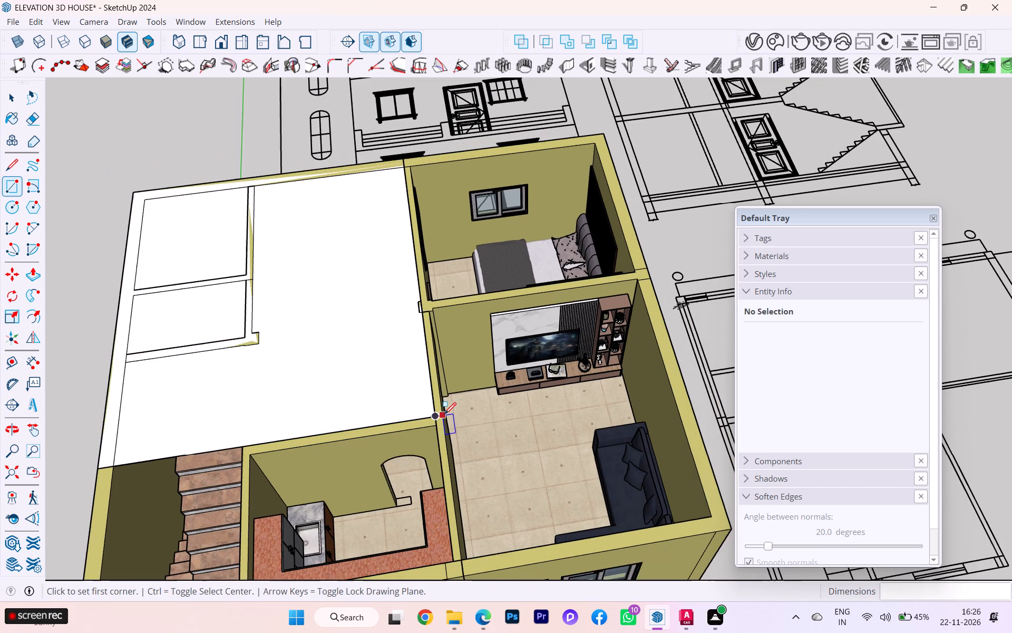
pyautogui.moveTo(444, 414); pyautogui.dragTo(439, 402, button='middle')
pyautogui.click(16, 102)
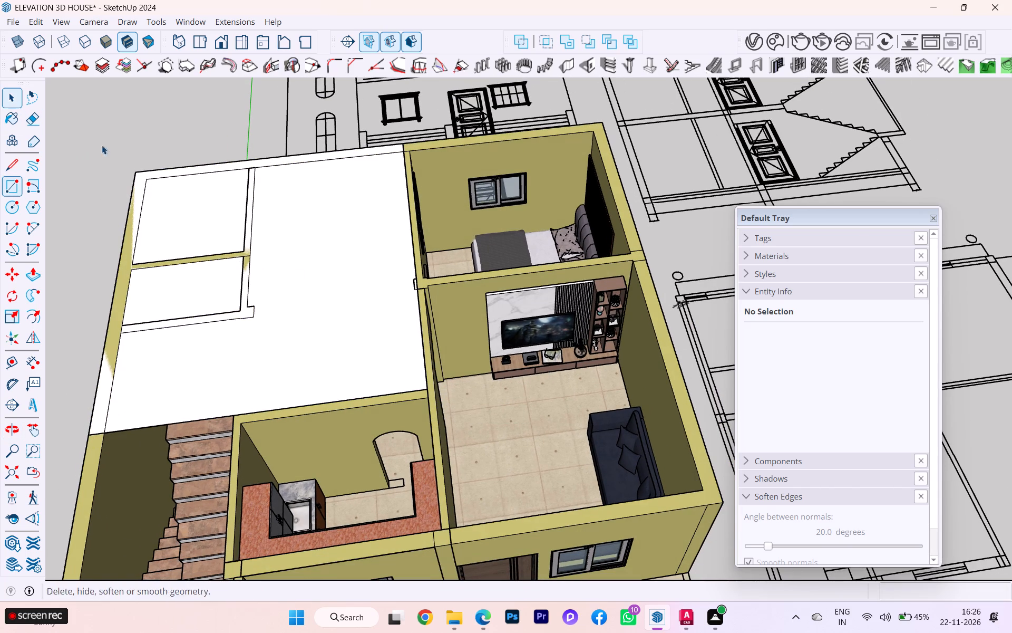
pyautogui.click(372, 321)
pyautogui.press('p')
pyautogui.press('Return')
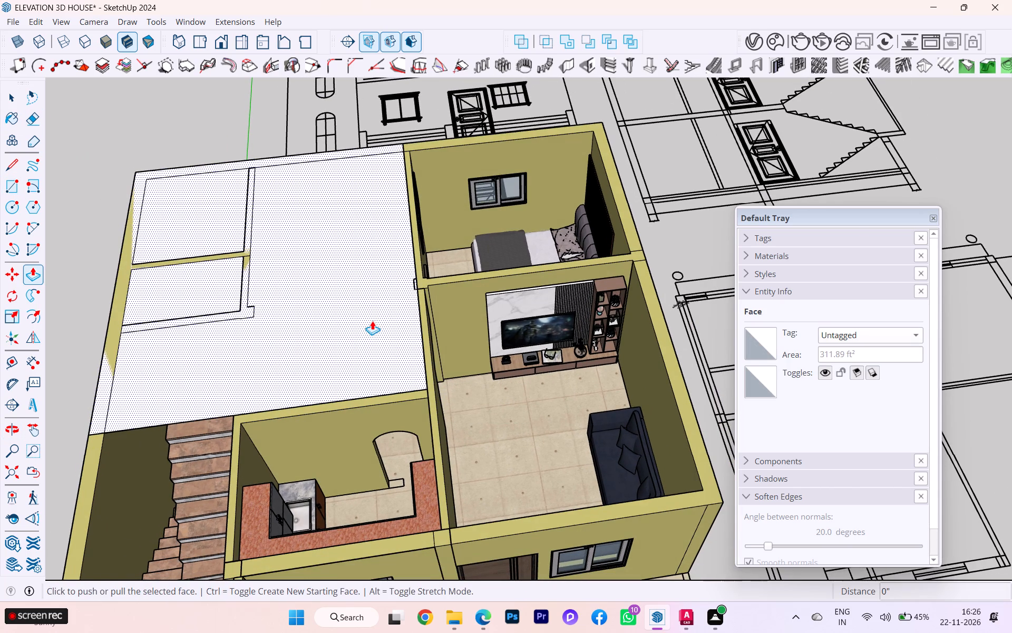
pyautogui.click(377, 338)
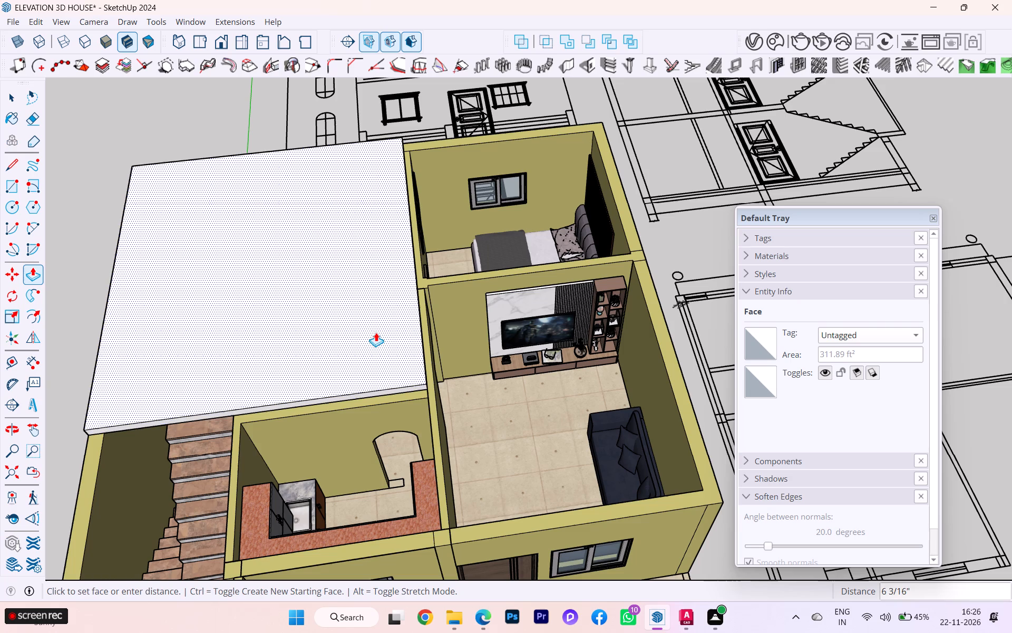
pyautogui.press('Escape')
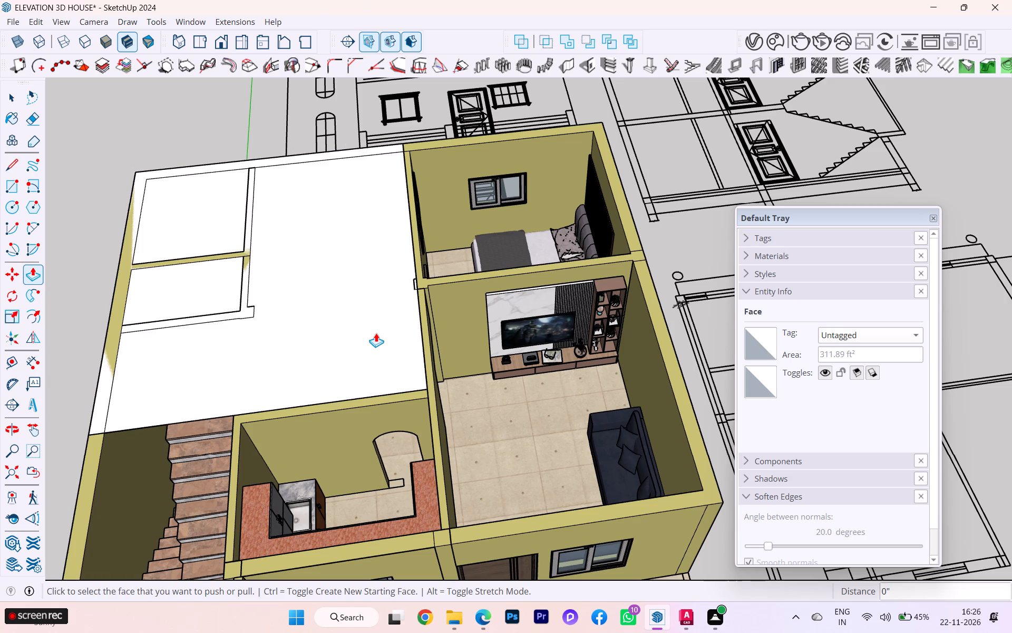
pyautogui.click(379, 346)
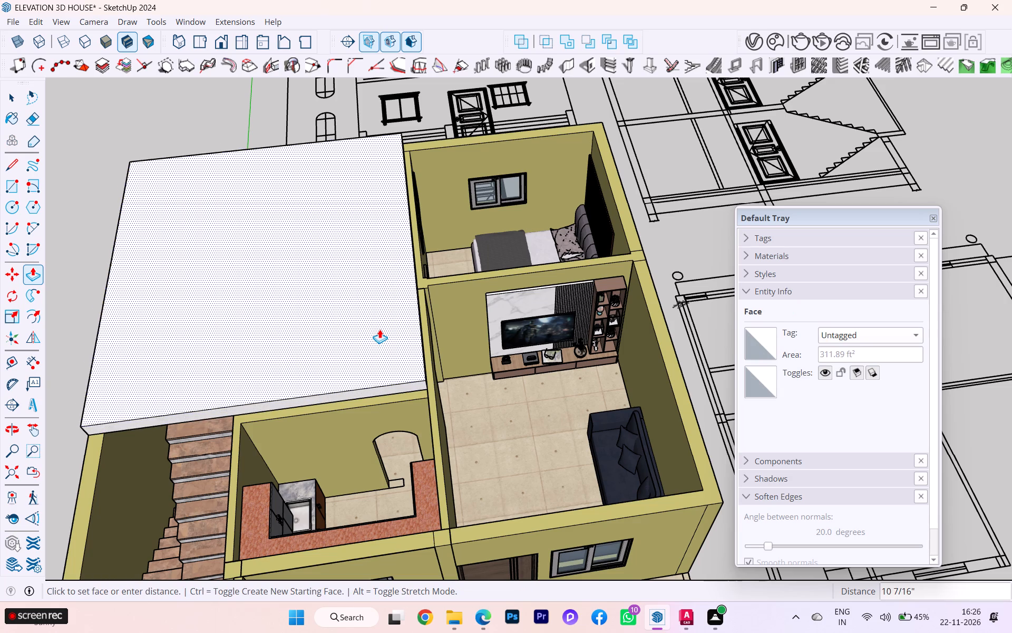
pyautogui.press('6')
pyautogui.press('Return')
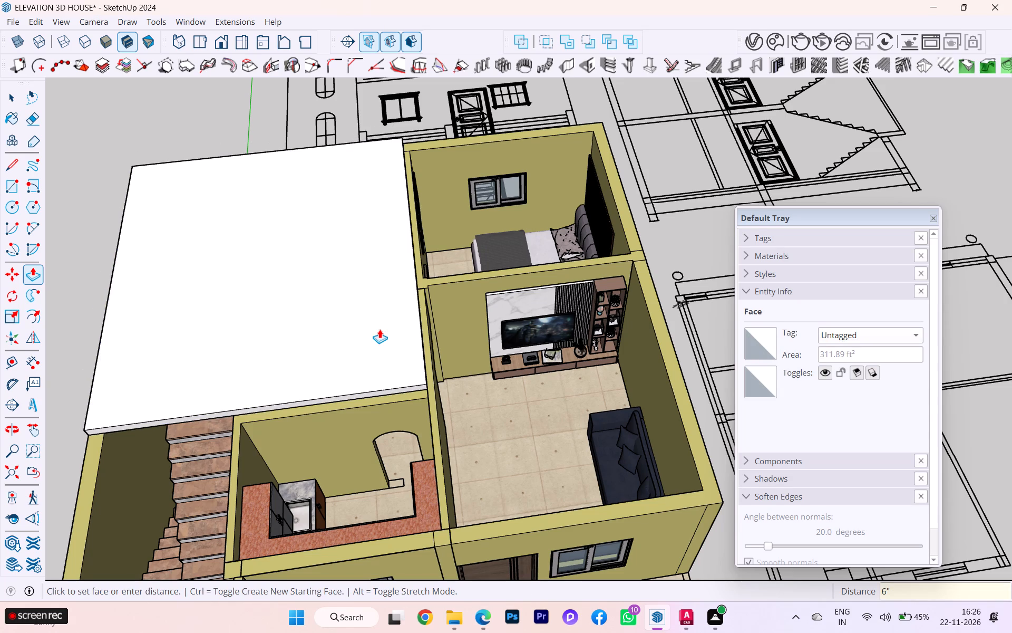
# Extend the slab's side face 13' 1 1/2" across the bedroom and living room to the house's outer wall.
pyautogui.scroll(2, 432, 359)
pyautogui.scroll(-1, 433, 360)
pyautogui.moveTo(386, 380); pyautogui.dragTo(74, 427, button='middle')
pyautogui.scroll(2, 167, 295)
pyautogui.scroll(-1, 167, 295)
pyautogui.scroll(2, 167, 295)
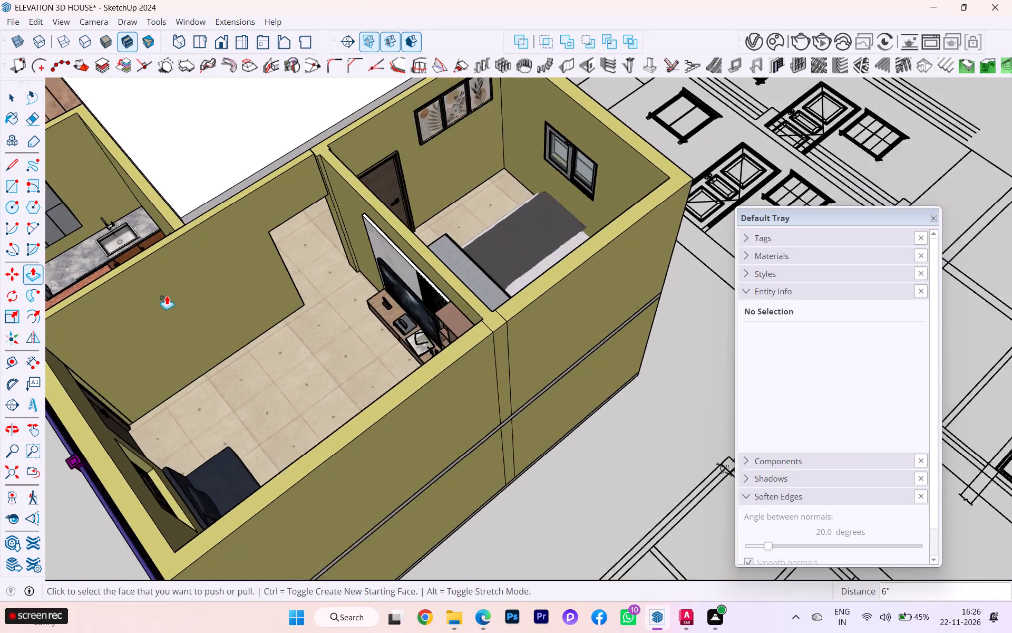
pyautogui.scroll(3, 167, 295)
pyautogui.scroll(1, 192, 203)
pyautogui.click(203, 181)
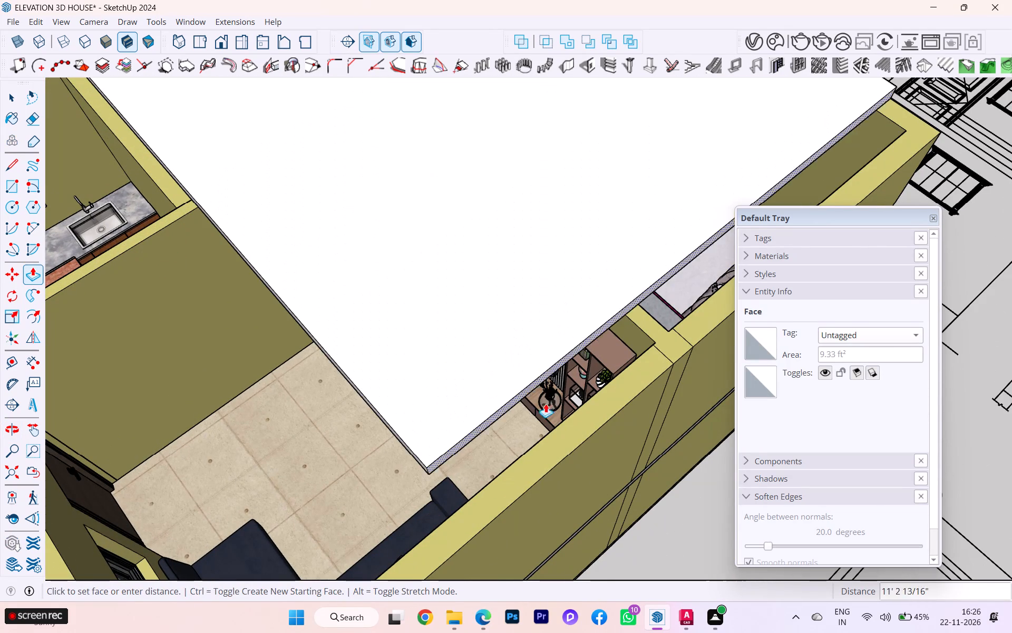
pyautogui.click(443, 562)
# Inspect the roof slab's front edge and the uncovered staircase and kitchen area from the front and side.
pyautogui.scroll(-6, 528, 390)
pyautogui.moveTo(530, 373); pyautogui.dragTo(647, 215, button='middle')
pyautogui.scroll(-4, 345, 334)
pyautogui.moveTo(328, 347); pyautogui.dragTo(541, 348, button='middle')
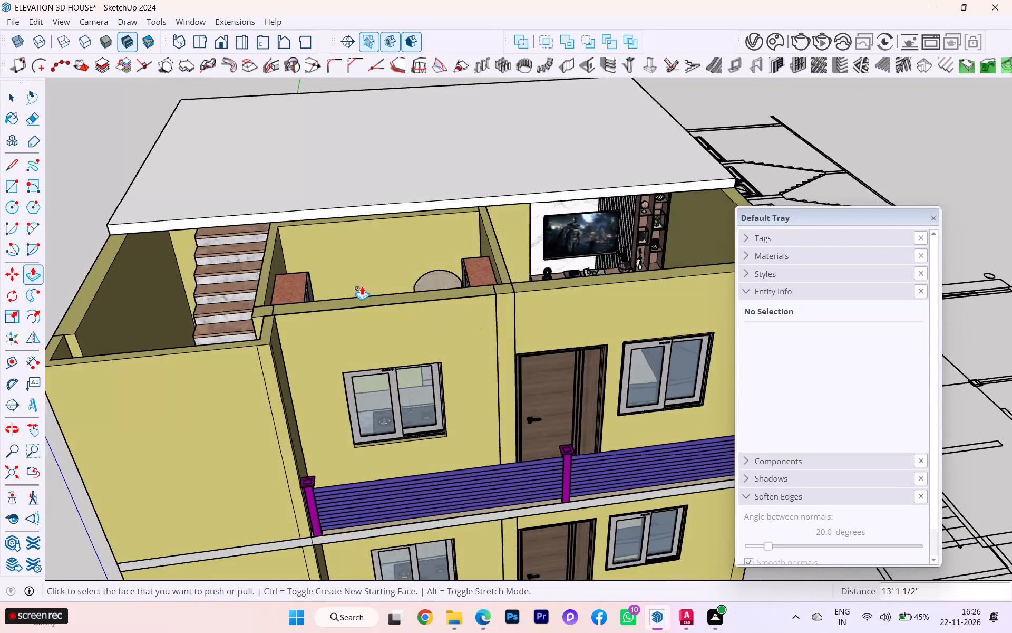
pyautogui.scroll(2, 298, 257)
pyautogui.scroll(-1, 294, 253)
pyautogui.scroll(1, 293, 252)
pyautogui.scroll(1, 257, 216)
pyautogui.scroll(-2, 257, 216)
pyautogui.scroll(2, 257, 216)
pyautogui.scroll(-2, 278, 200)
pyautogui.moveTo(355, 207); pyautogui.dragTo(497, 203, button='middle')
pyautogui.scroll(4, 391, 220)
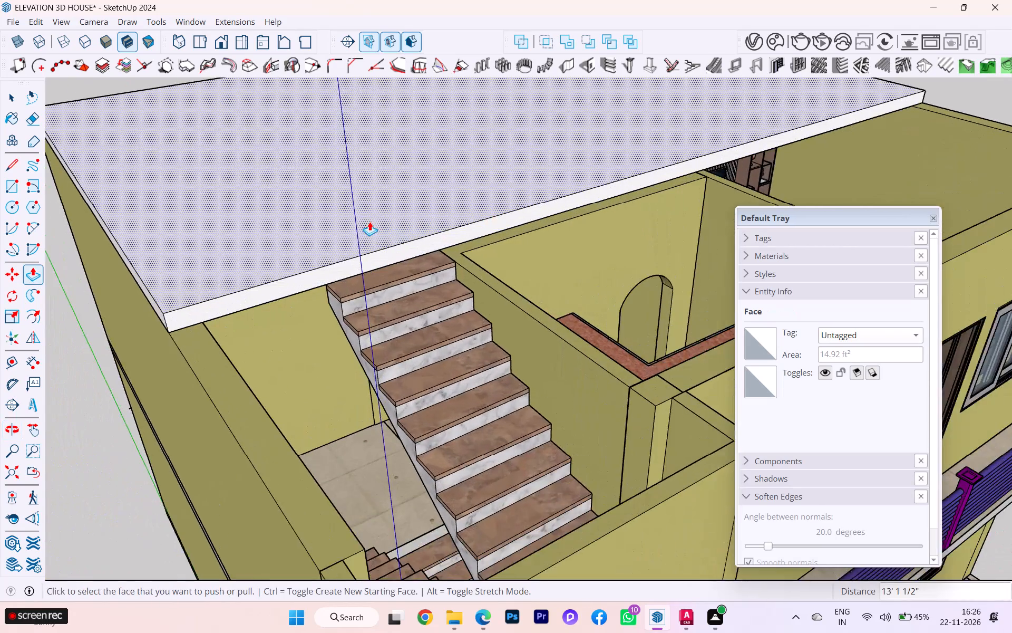
pyautogui.scroll(-1, 347, 233)
pyautogui.moveTo(371, 242); pyautogui.dragTo(369, 219, button='middle')
pyautogui.scroll(-3, 369, 220)
pyautogui.moveTo(369, 229); pyautogui.dragTo(310, 243, button='middle')
pyautogui.scroll(-1, 369, 229)
pyautogui.scroll(2, 263, 270)
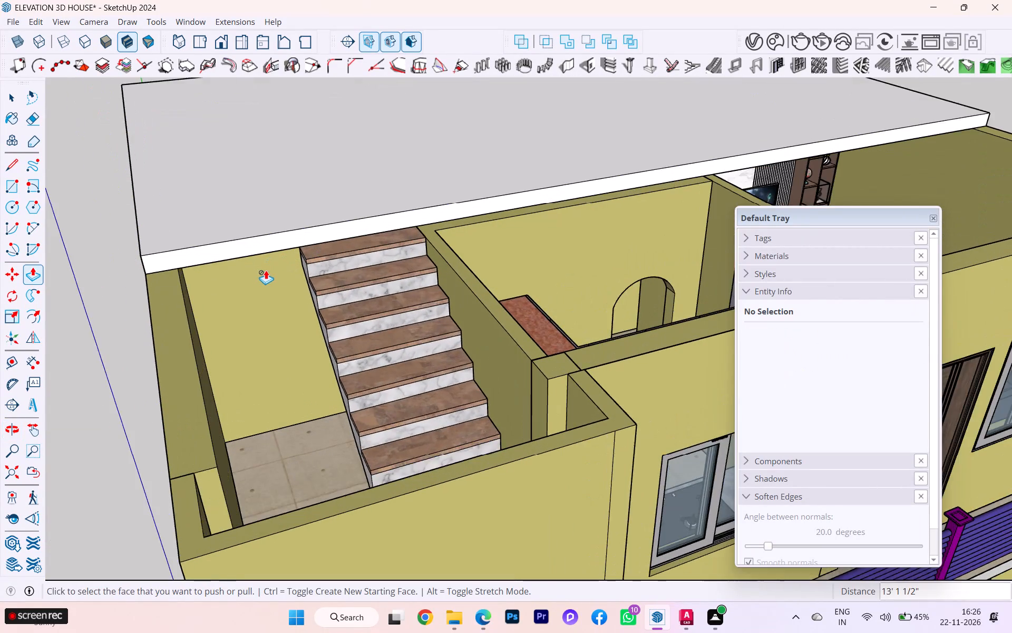
pyautogui.scroll(-1, 306, 272)
pyautogui.moveTo(310, 273); pyautogui.dragTo(425, 283, button='middle')
pyautogui.scroll(-1, 450, 282)
pyautogui.moveTo(443, 284); pyautogui.dragTo(443, 289, button='middle')
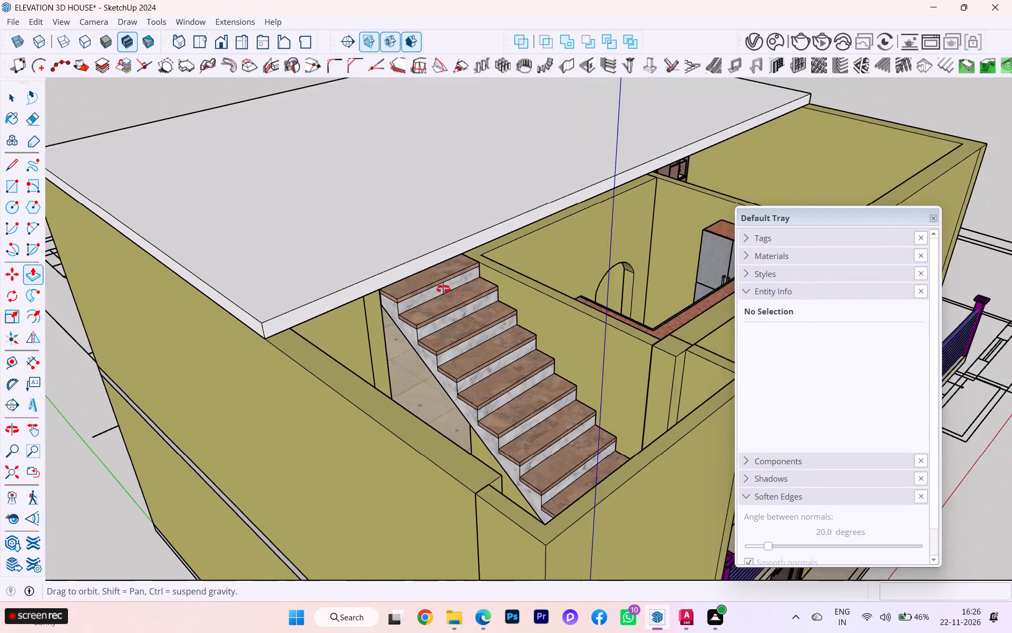
pyautogui.moveTo(443, 289); pyautogui.dragTo(602, 319, button='middle')
pyautogui.scroll(-2, 422, 273)
pyautogui.scroll(2, 415, 275)
pyautogui.scroll(-1, 414, 276)
pyautogui.scroll(1, 413, 276)
pyautogui.scroll(-3, 408, 278)
pyautogui.scroll(4, 631, 374)
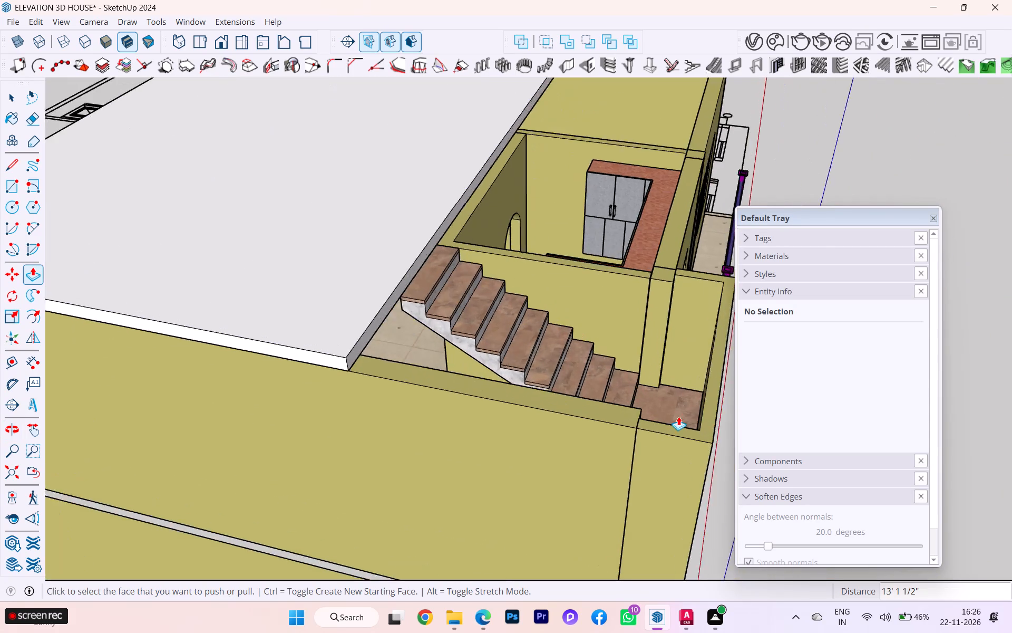
pyautogui.scroll(2, 678, 416)
pyautogui.moveTo(685, 418); pyautogui.dragTo(408, 441, button='middle')
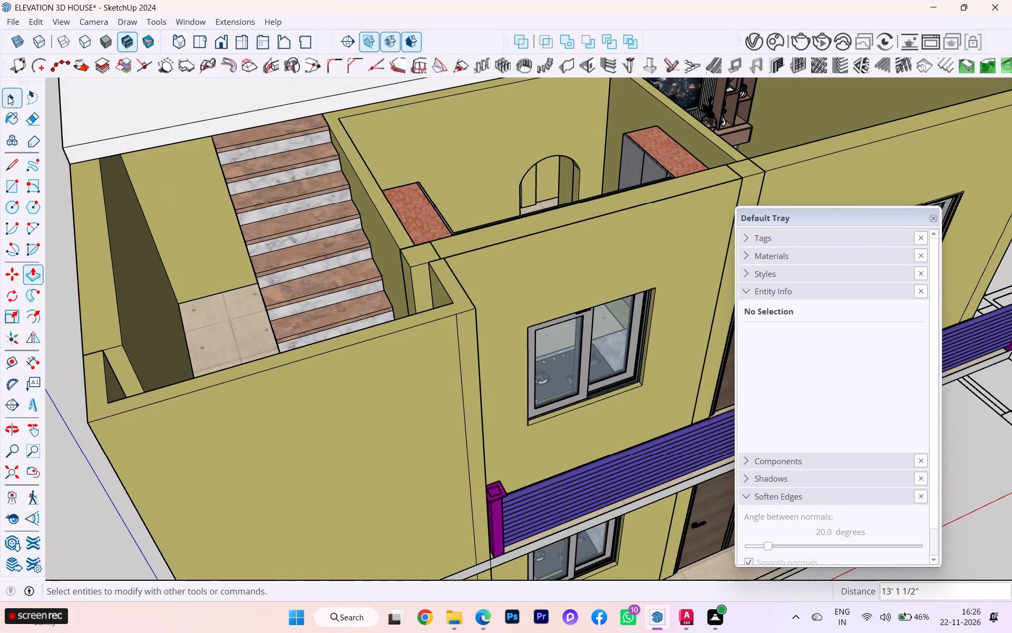
# Draw a vertical 6" line across the roof slab's front face at the inner edge of the outer staircase wall.
pyautogui.click(3, 99)
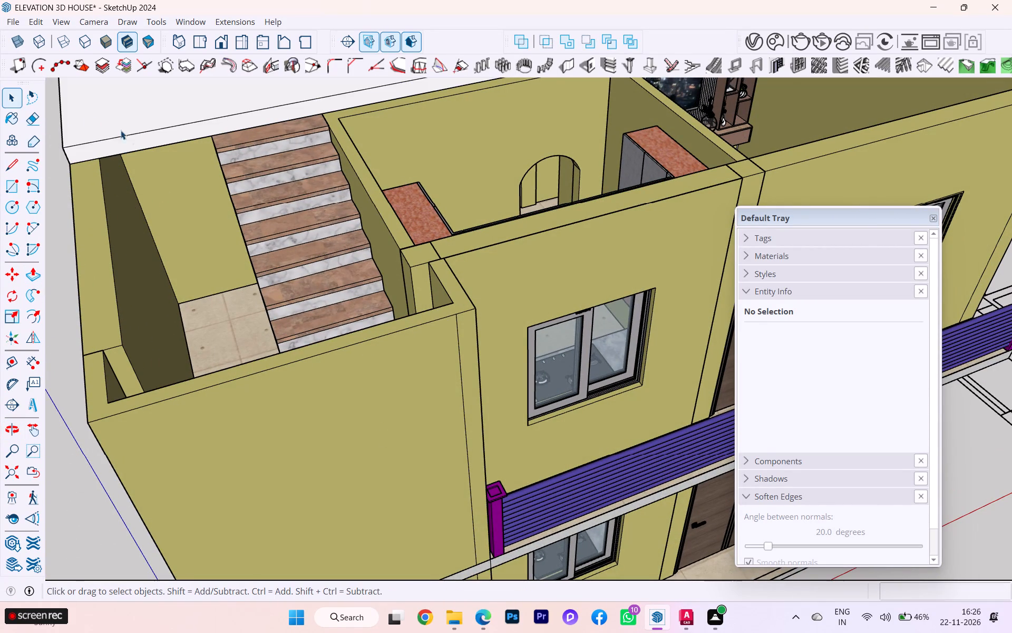
pyautogui.click(136, 139)
pyautogui.scroll(1, 139, 151)
pyautogui.scroll(1, 77, 191)
pyautogui.click(17, 169)
pyautogui.scroll(2, 106, 174)
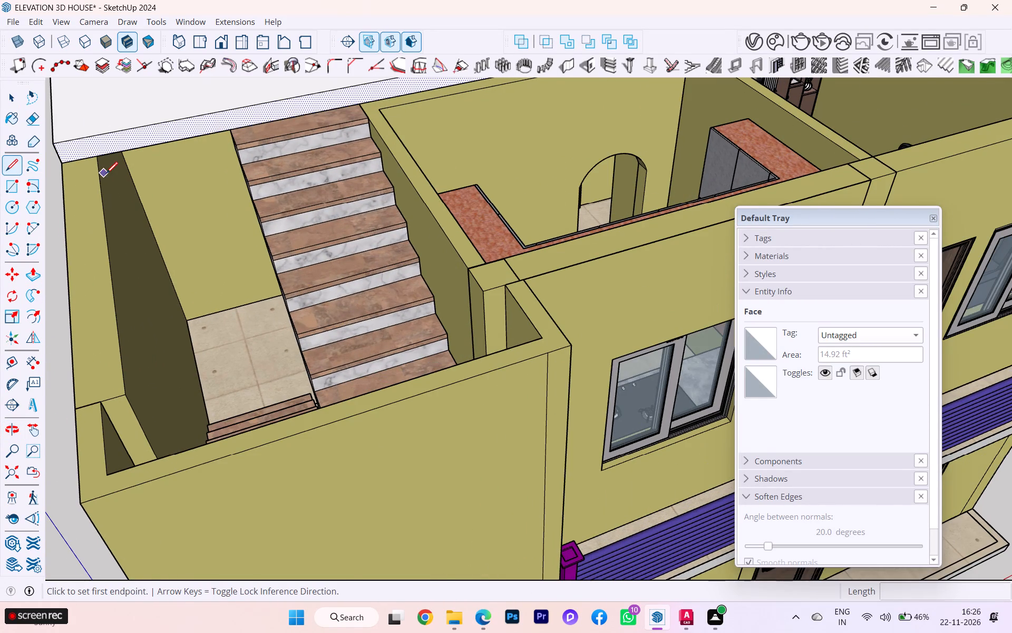
pyautogui.scroll(6, 106, 174)
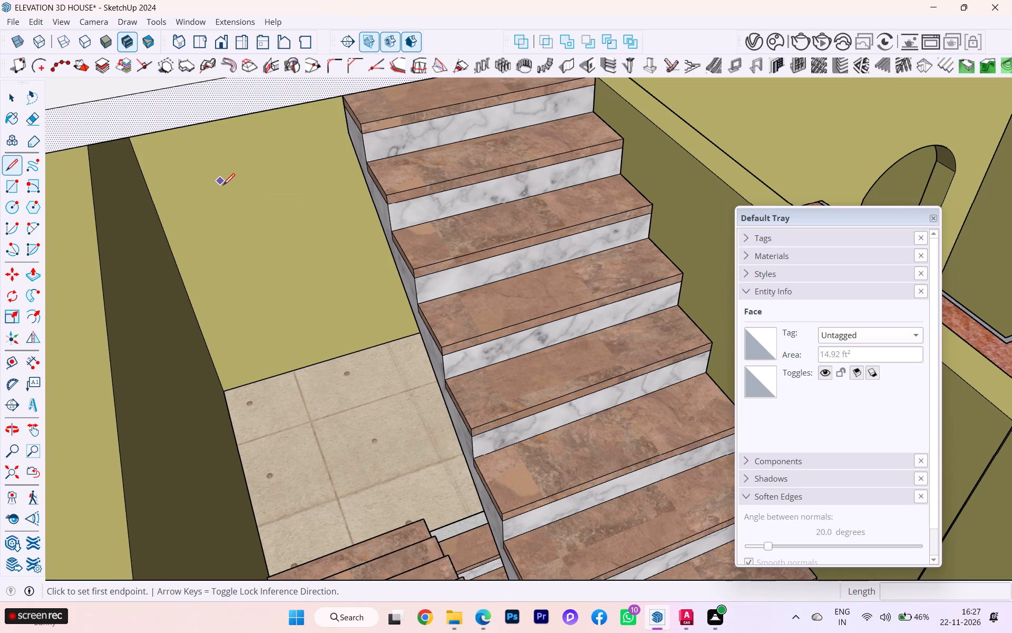
pyautogui.scroll(-3, 257, 188)
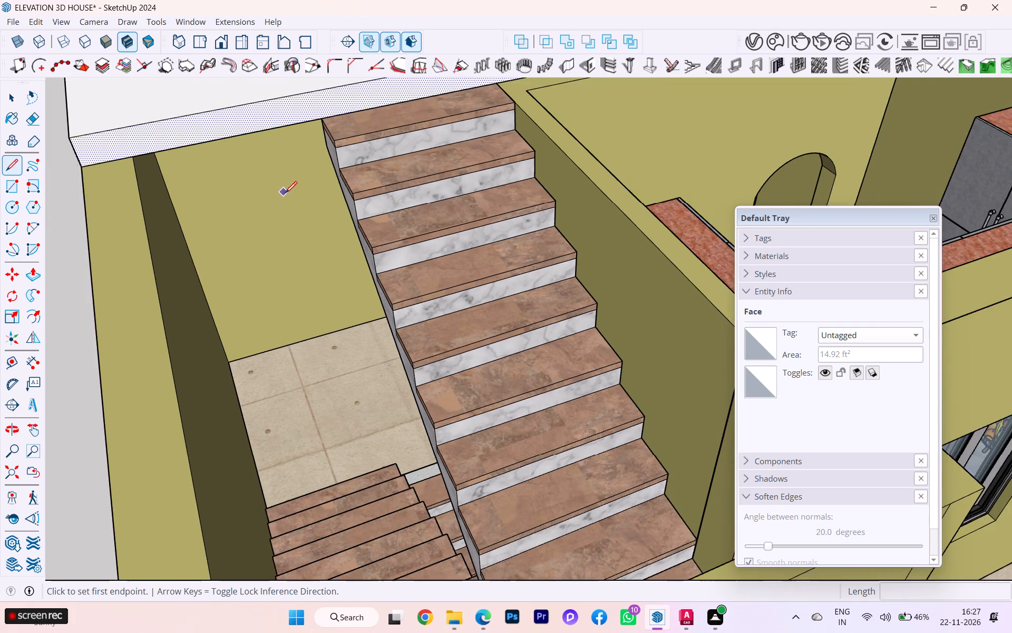
pyautogui.scroll(4, 67, 171)
pyautogui.scroll(-6, 232, 177)
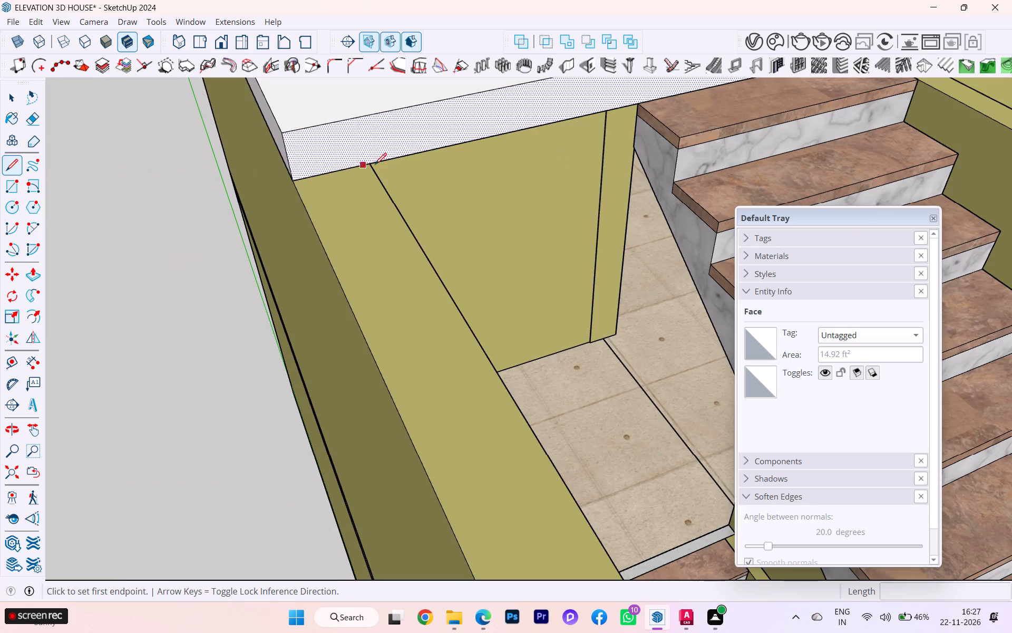
pyautogui.scroll(2, 398, 175)
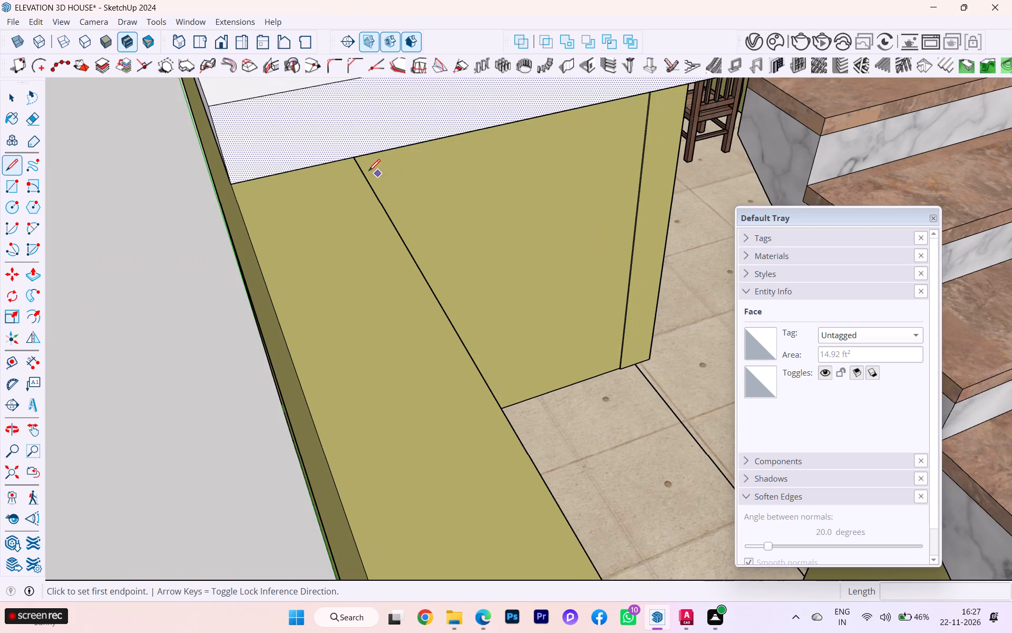
pyautogui.click(354, 153)
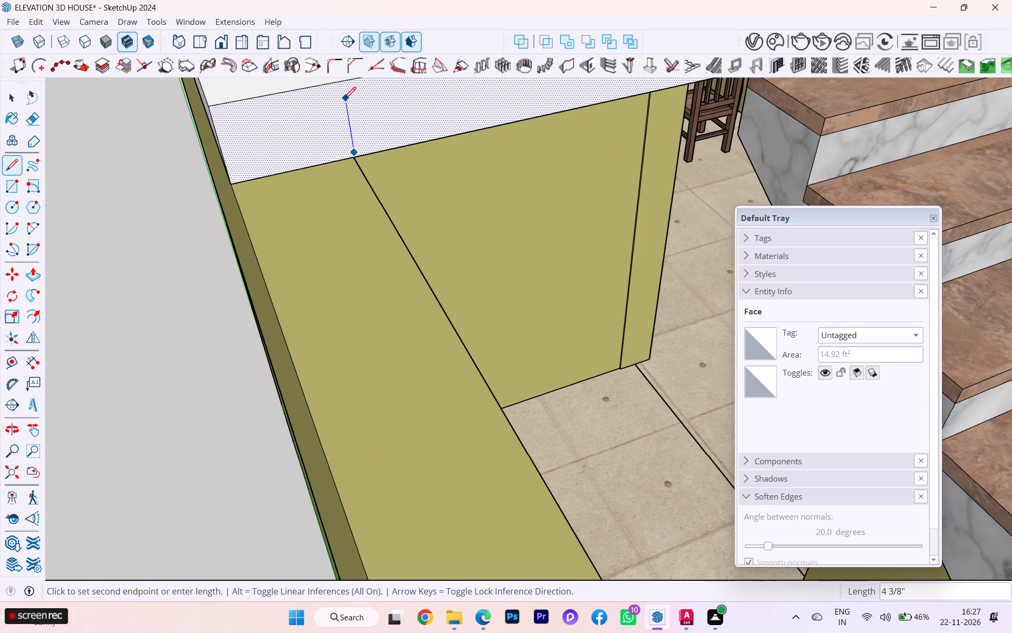
pyautogui.press('Escape')
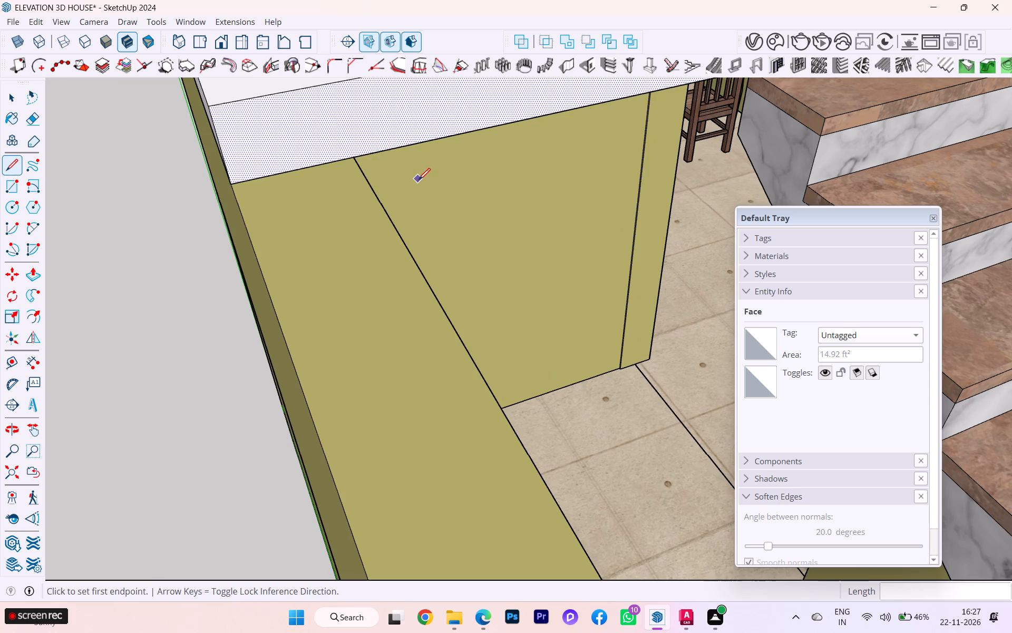
pyautogui.click(357, 156)
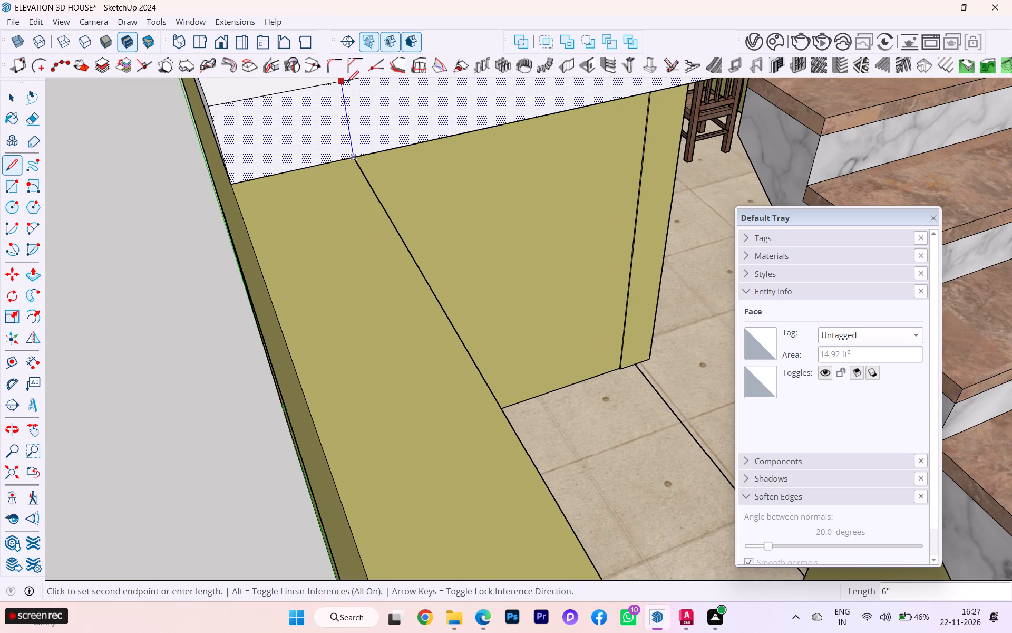
pyautogui.press('Up')
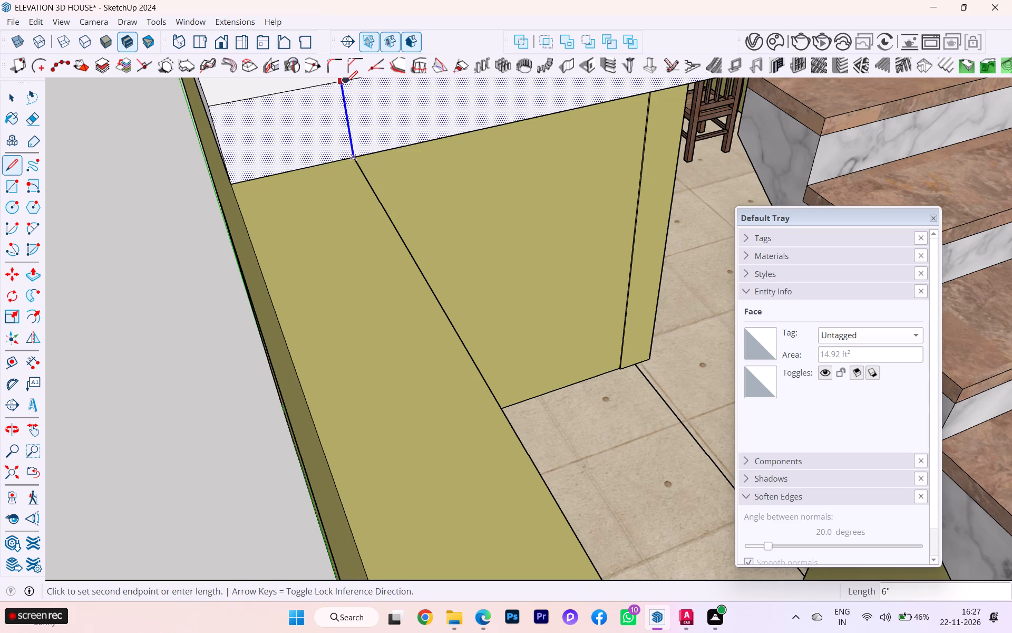
pyautogui.click(346, 82)
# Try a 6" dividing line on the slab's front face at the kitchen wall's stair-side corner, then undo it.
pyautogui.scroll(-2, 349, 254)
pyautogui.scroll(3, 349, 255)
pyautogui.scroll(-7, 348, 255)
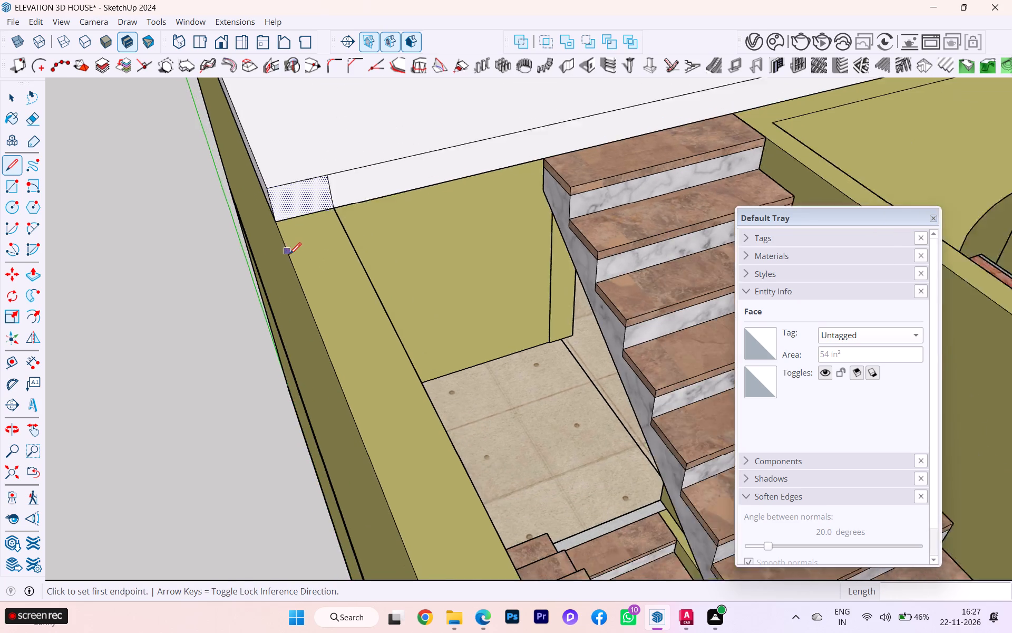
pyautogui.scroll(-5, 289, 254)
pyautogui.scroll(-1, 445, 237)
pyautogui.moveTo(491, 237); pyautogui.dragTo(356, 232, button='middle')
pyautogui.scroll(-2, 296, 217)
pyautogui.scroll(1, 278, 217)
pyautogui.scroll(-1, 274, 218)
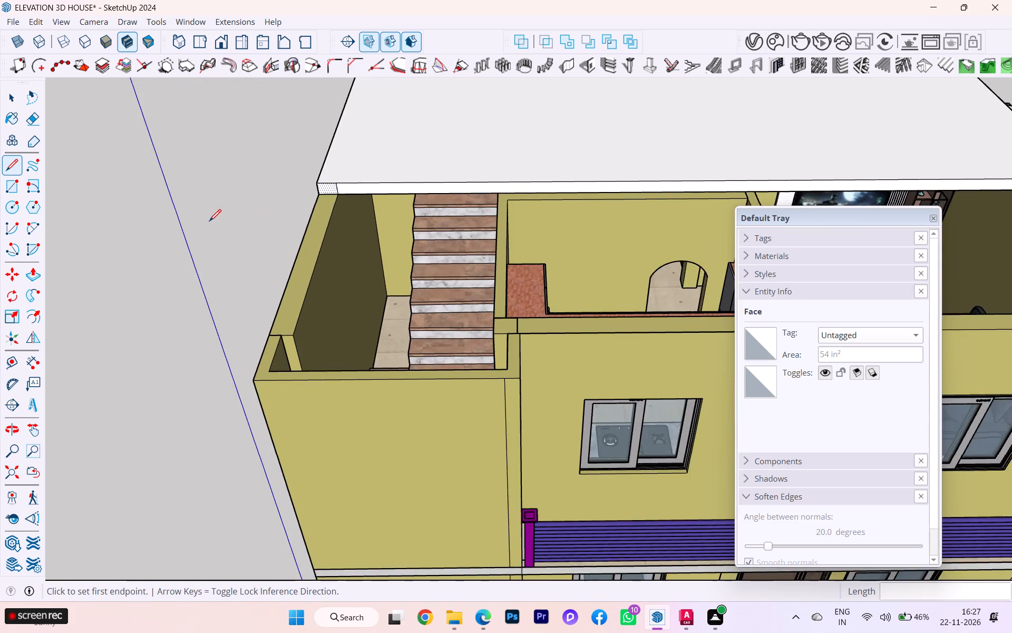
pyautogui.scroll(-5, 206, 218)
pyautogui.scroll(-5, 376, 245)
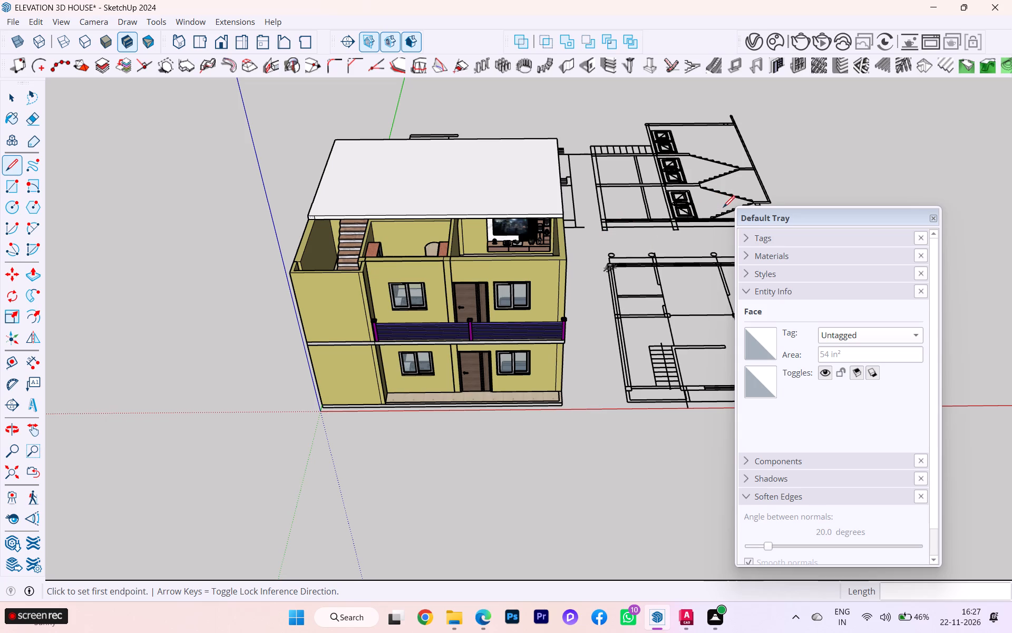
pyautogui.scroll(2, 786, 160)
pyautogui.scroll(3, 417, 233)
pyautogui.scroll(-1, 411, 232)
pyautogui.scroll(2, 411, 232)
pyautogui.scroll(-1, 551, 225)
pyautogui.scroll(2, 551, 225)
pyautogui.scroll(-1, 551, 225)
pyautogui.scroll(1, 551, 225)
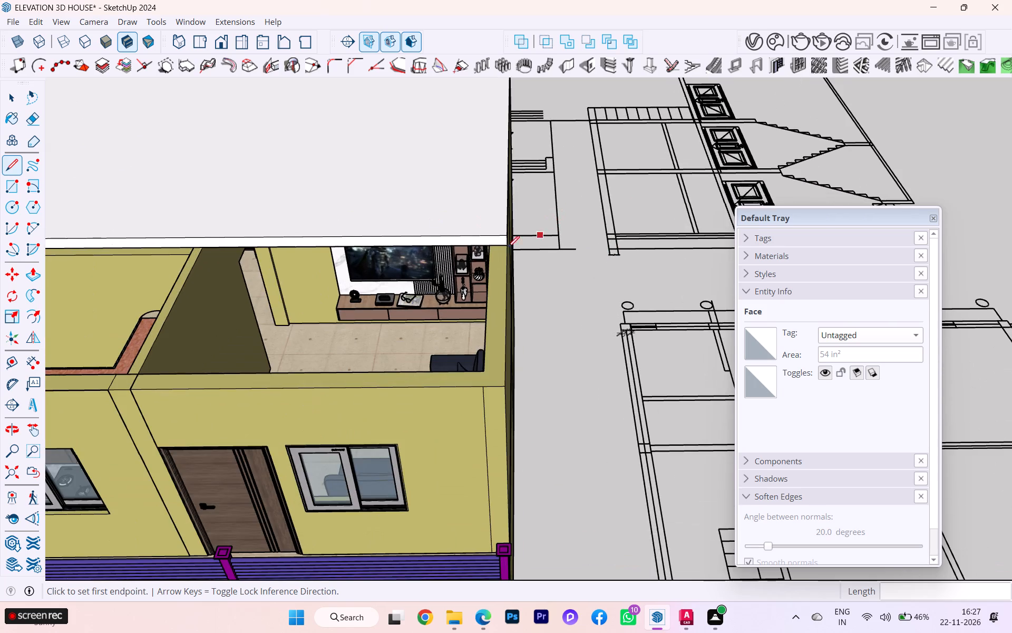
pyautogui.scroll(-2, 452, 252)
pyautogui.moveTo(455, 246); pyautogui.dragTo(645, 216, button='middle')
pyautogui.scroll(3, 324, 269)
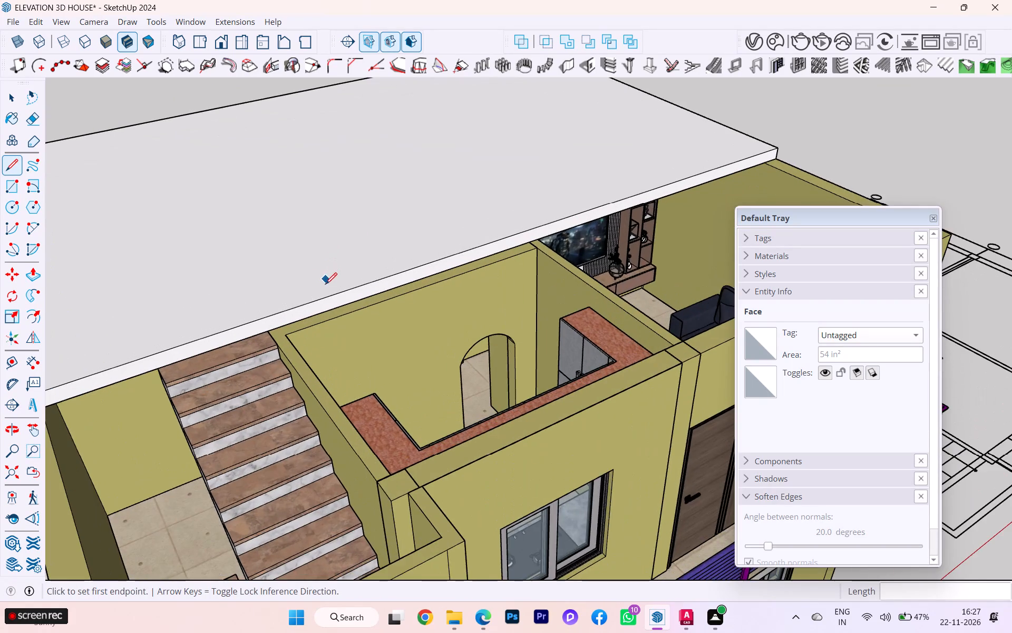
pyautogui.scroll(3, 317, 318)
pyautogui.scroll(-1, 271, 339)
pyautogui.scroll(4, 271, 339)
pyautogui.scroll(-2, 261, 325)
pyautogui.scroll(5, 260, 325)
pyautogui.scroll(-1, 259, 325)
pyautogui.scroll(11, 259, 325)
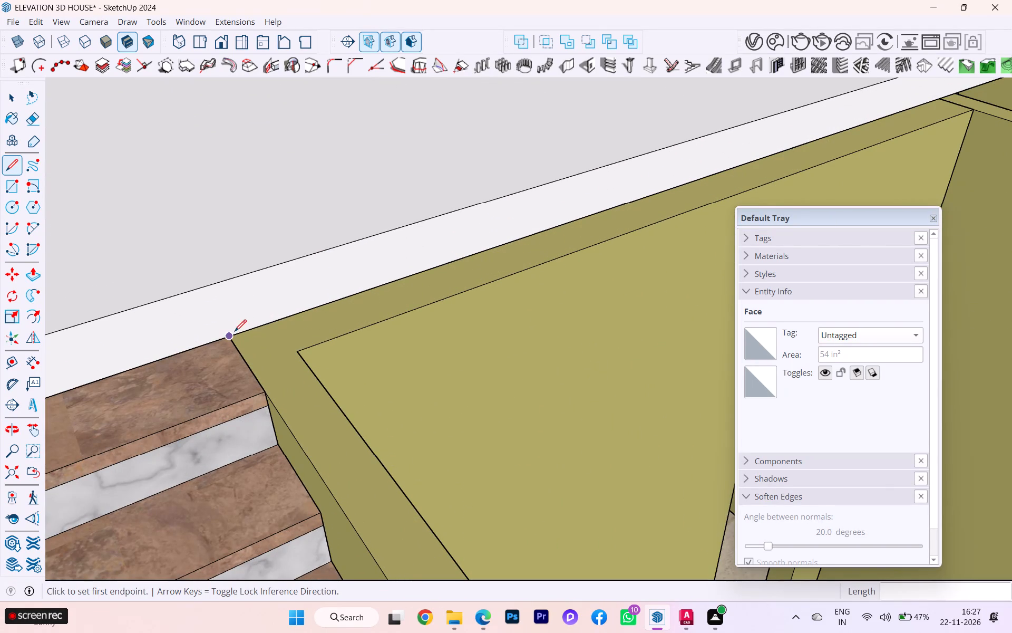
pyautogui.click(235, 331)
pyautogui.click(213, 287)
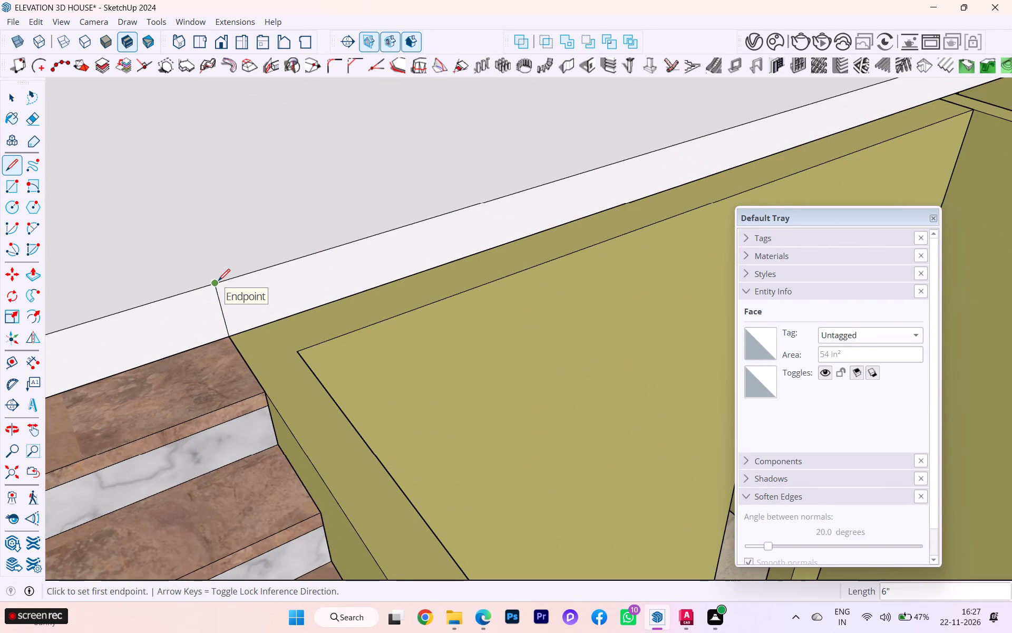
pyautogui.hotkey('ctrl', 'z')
# Draw a vertical 6" line across the slab's front face where the kitchen wall's stair-side edge meets it.
pyautogui.scroll(2, 261, 327)
pyautogui.scroll(-2, 264, 332)
pyautogui.scroll(1, 257, 333)
pyautogui.scroll(-1, 312, 331)
pyautogui.scroll(3, 312, 331)
pyautogui.scroll(-4, 313, 331)
pyautogui.scroll(1, 321, 324)
pyautogui.scroll(-2, 321, 325)
pyautogui.moveTo(291, 325); pyautogui.dragTo(136, 339, button='middle')
pyautogui.scroll(-1, 338, 336)
pyautogui.moveTo(335, 336); pyautogui.dragTo(100, 342, button='middle')
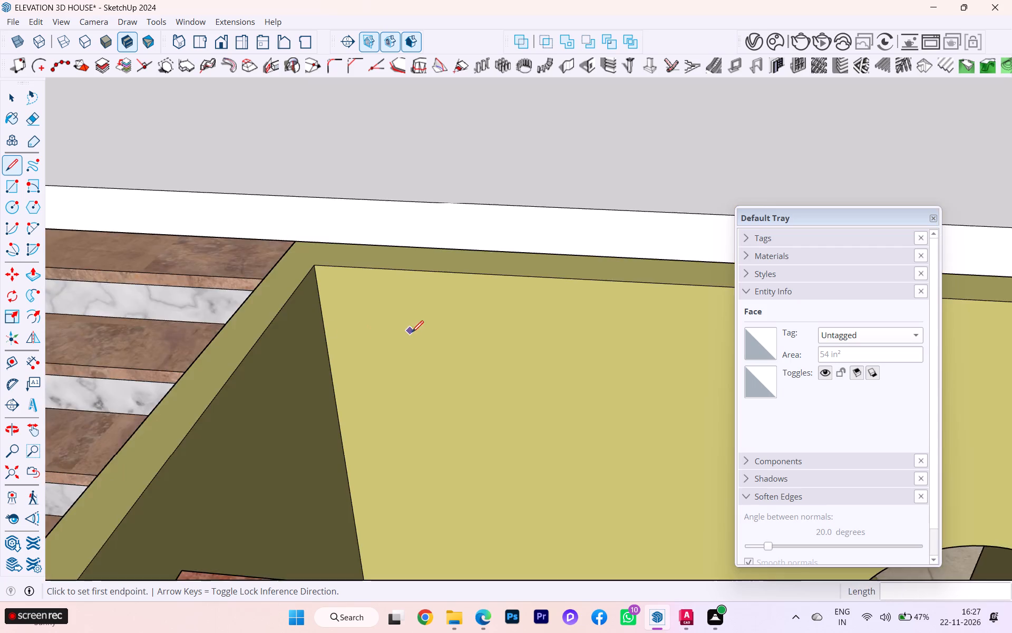
pyautogui.scroll(1, 409, 334)
pyautogui.scroll(-2, 409, 334)
pyautogui.scroll(3, 409, 334)
pyautogui.moveTo(303, 312); pyautogui.dragTo(356, 325, button='middle')
pyautogui.scroll(4, 225, 233)
pyautogui.scroll(-2, 233, 229)
pyautogui.scroll(3, 233, 229)
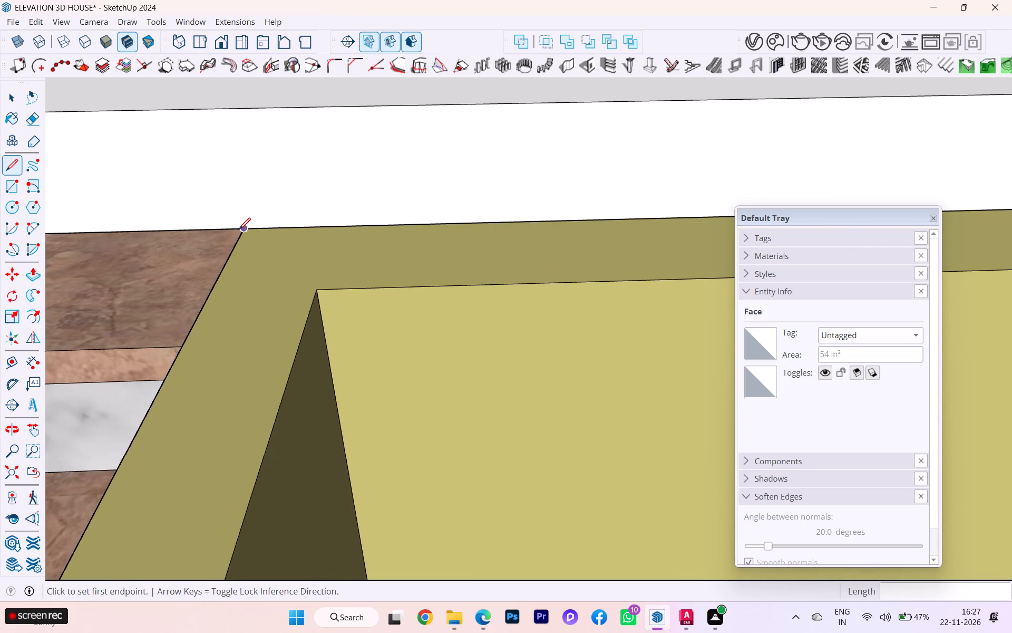
pyautogui.click(241, 229)
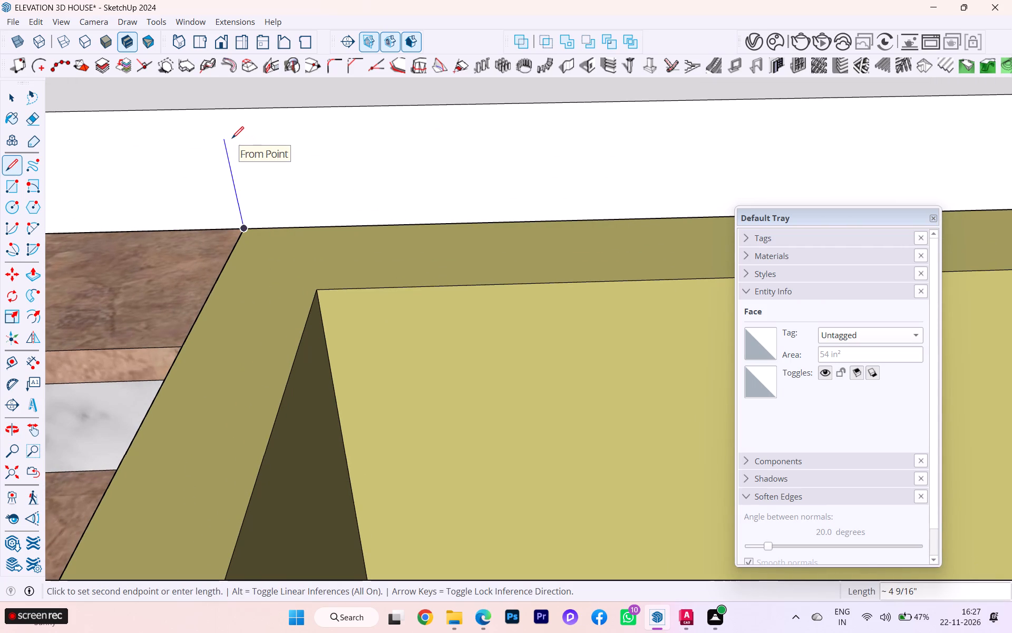
pyautogui.press('Up')
pyautogui.click(219, 104)
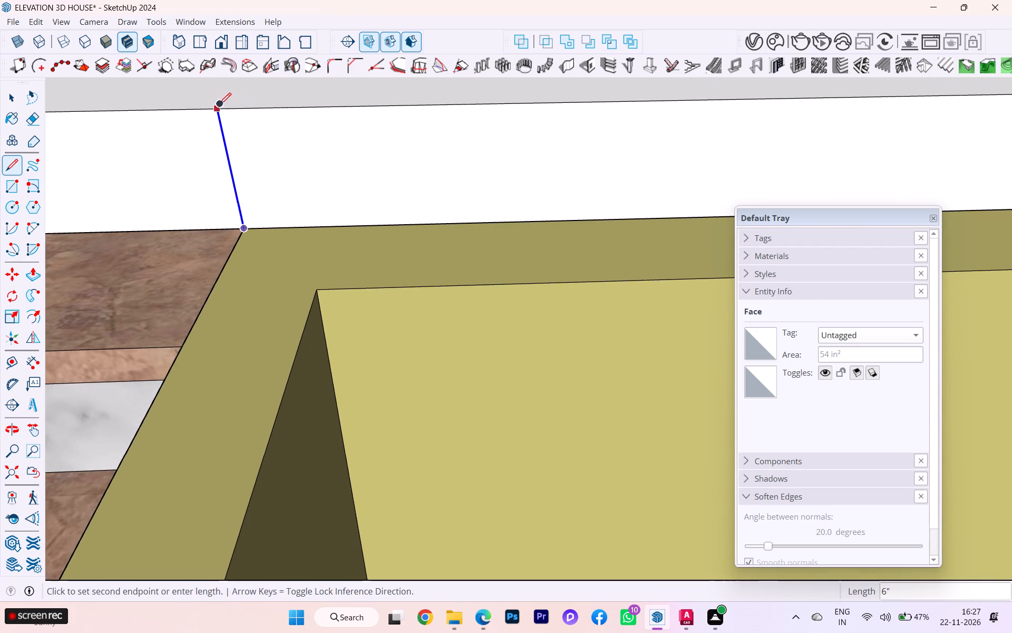
# Extend the slab's narrow end face 8' 4 1/8" forward along the top of the outer staircase wall with Push/Pull.
pyautogui.scroll(-6, 362, 234)
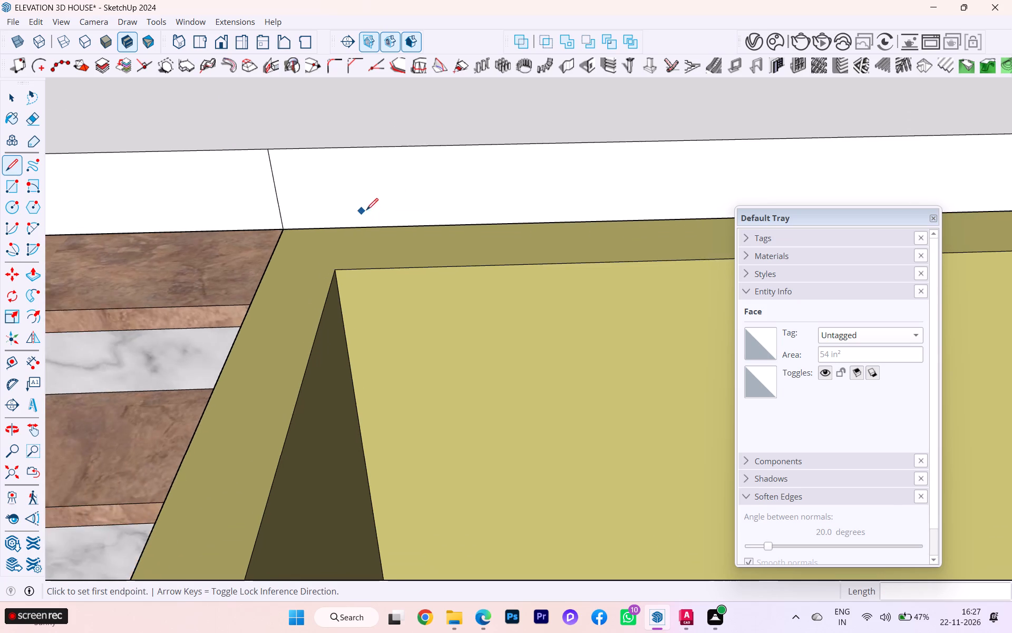
pyautogui.scroll(-3, 374, 209)
pyautogui.scroll(1, 397, 205)
pyautogui.scroll(-2, 398, 204)
pyautogui.scroll(2, 401, 204)
pyautogui.scroll(-6, 421, 196)
pyautogui.scroll(1, 443, 187)
pyautogui.scroll(-2, 443, 187)
pyautogui.scroll(1, 444, 187)
pyautogui.scroll(-3, 421, 190)
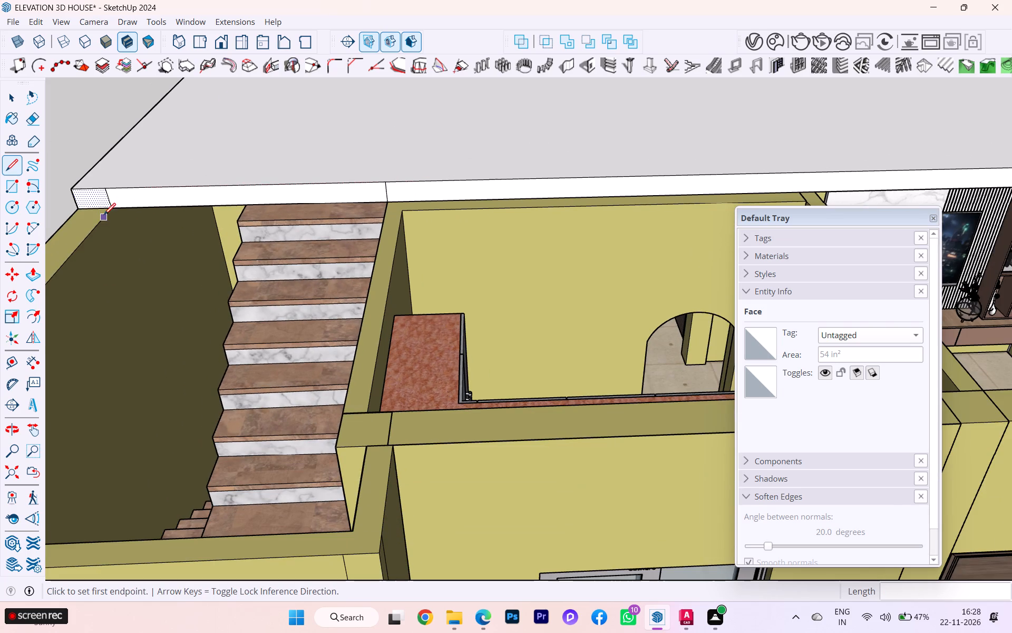
pyautogui.scroll(-1, 238, 174)
pyautogui.scroll(1, 241, 174)
pyautogui.scroll(-3, 243, 174)
pyautogui.scroll(1, 252, 176)
pyautogui.scroll(-1, 251, 177)
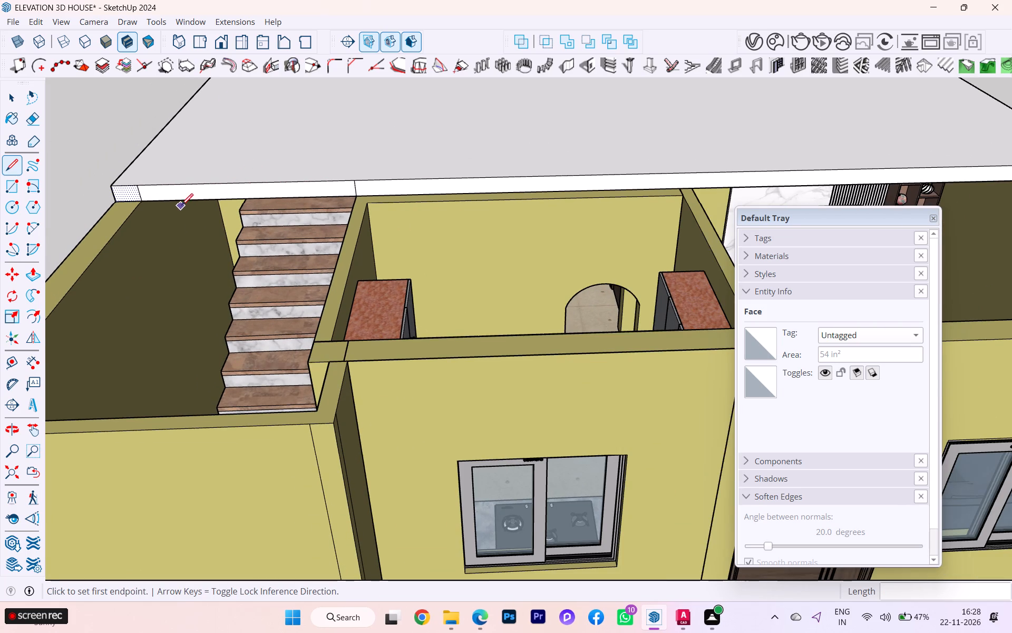
pyautogui.click(31, 275)
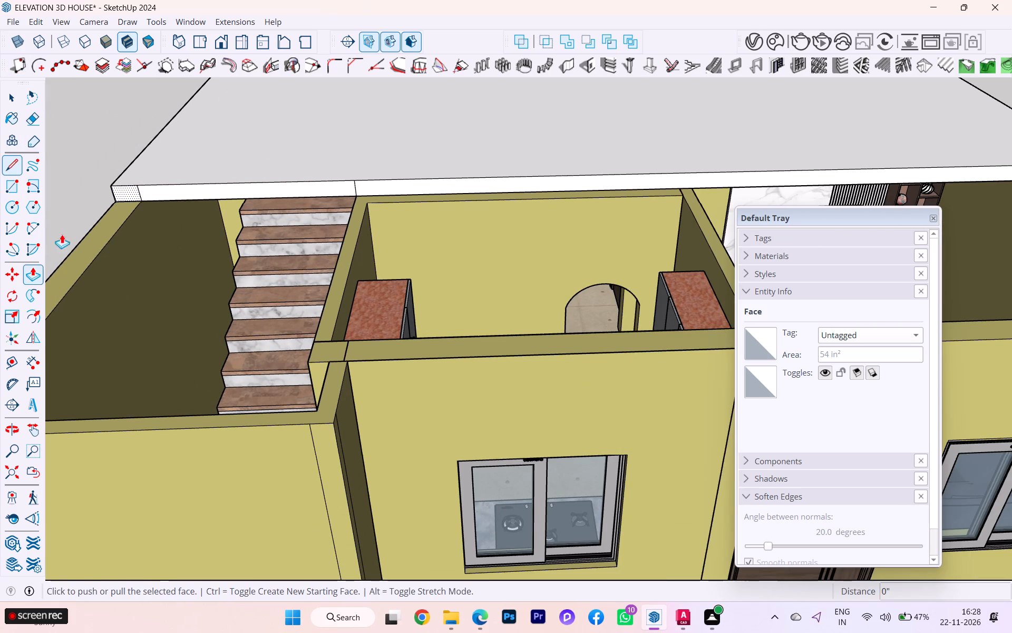
pyautogui.click(114, 190)
pyautogui.scroll(-1, 77, 250)
pyautogui.scroll(2, 77, 252)
pyautogui.scroll(-3, 79, 254)
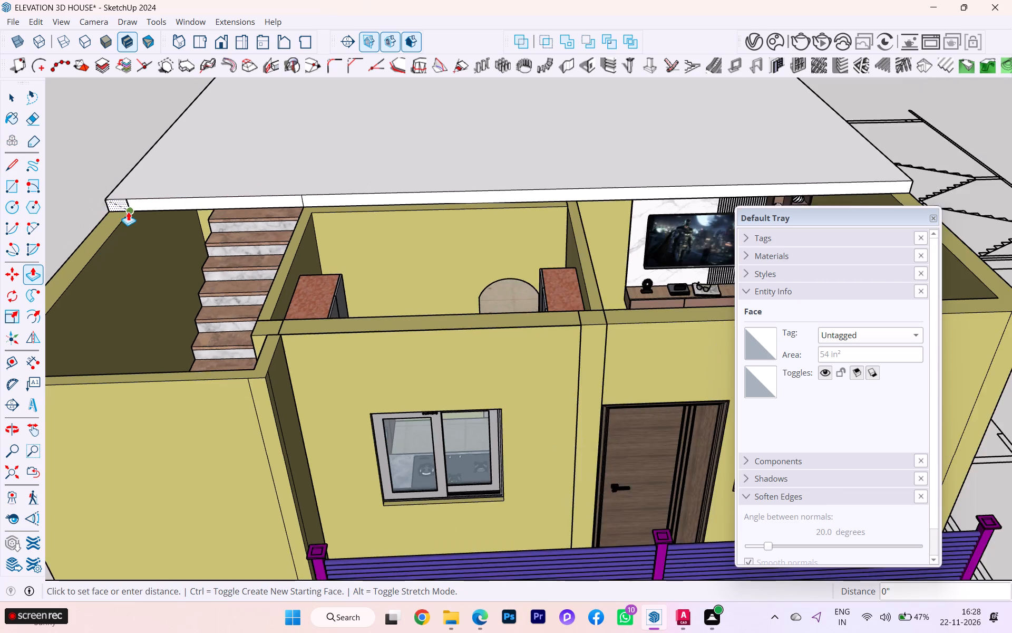
pyautogui.scroll(-8, 129, 211)
pyautogui.scroll(6, 72, 276)
pyautogui.scroll(-1, 85, 262)
pyautogui.scroll(1, 85, 262)
pyautogui.scroll(-1, 85, 262)
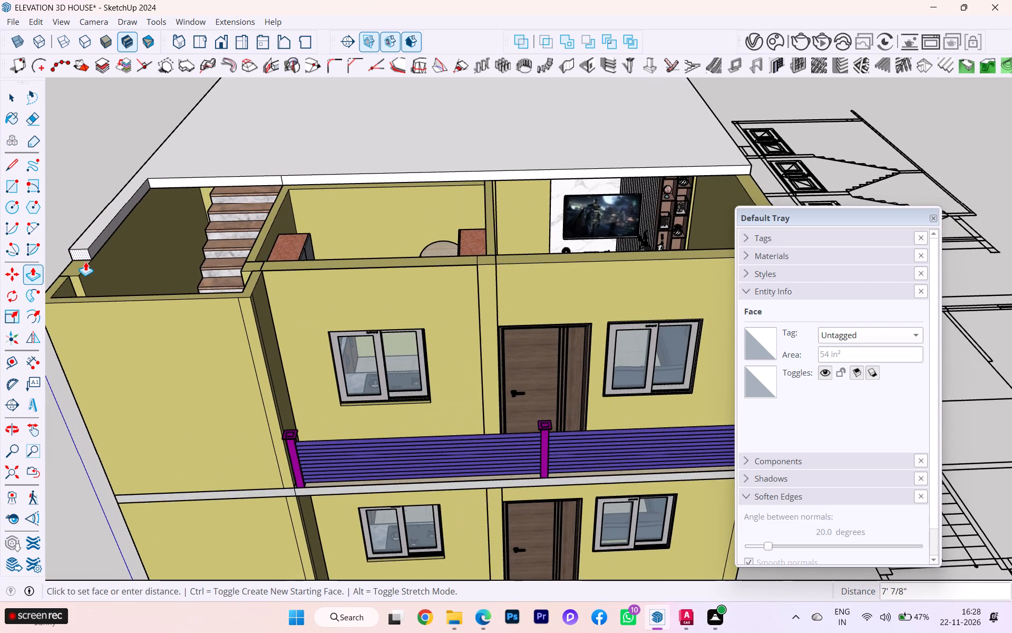
pyautogui.scroll(1, 80, 264)
pyautogui.click(67, 279)
# Extend the slab's front face over the kitchen and living room about 8' 4 1/8" forward with Push/Pull, leaving the stairwell open.
pyautogui.scroll(-2, 186, 247)
pyautogui.moveTo(194, 245); pyautogui.dragTo(226, 266, button='middle')
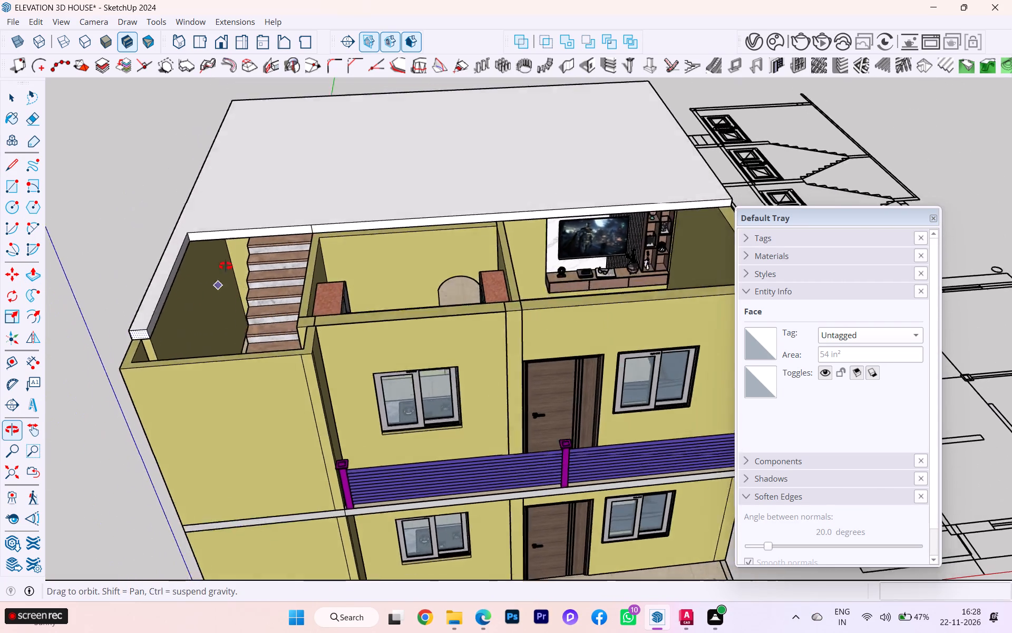
pyautogui.moveTo(226, 266); pyautogui.dragTo(258, 281, button='middle')
pyautogui.scroll(-1, 258, 281)
pyautogui.scroll(4, 296, 295)
pyautogui.scroll(2, 320, 389)
pyautogui.scroll(-1, 301, 381)
pyautogui.scroll(4, 301, 381)
pyautogui.scroll(-3, 262, 368)
pyautogui.scroll(2, 261, 368)
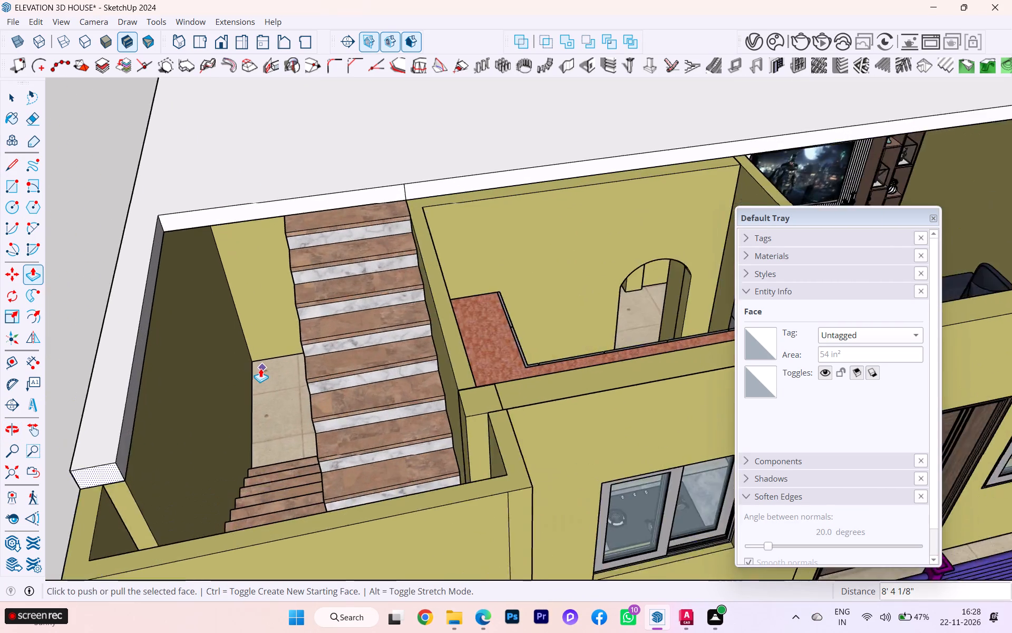
pyautogui.scroll(-2, 261, 366)
pyautogui.scroll(1, 242, 346)
pyautogui.scroll(-4, 241, 344)
pyautogui.moveTo(267, 354); pyautogui.dragTo(350, 347, button='middle')
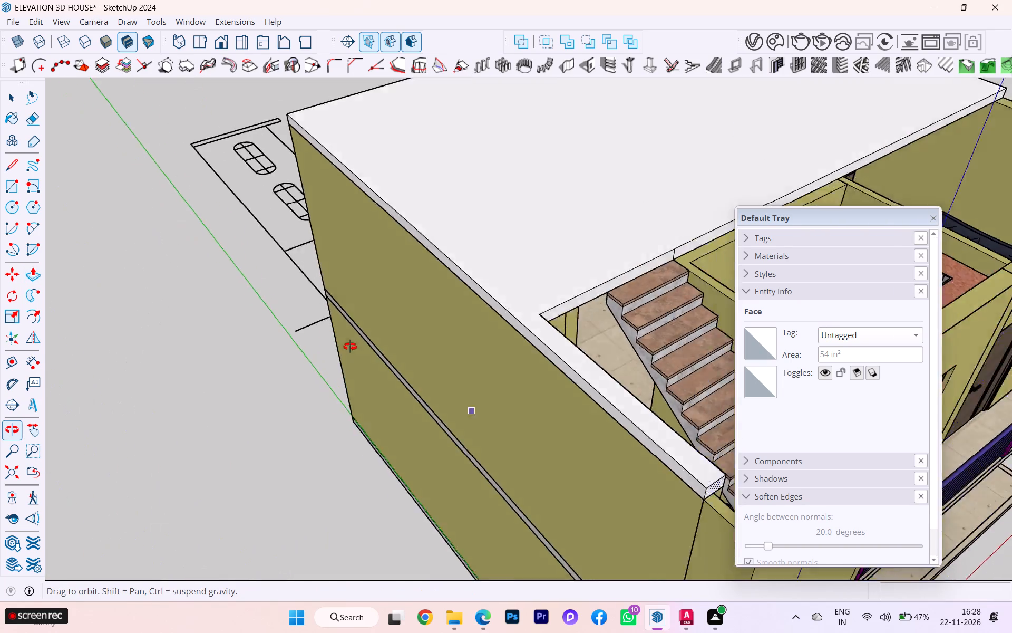
pyautogui.moveTo(350, 347); pyautogui.dragTo(318, 338, button='middle')
pyautogui.scroll(3, 327, 264)
pyautogui.scroll(2, 459, 231)
pyautogui.moveTo(469, 255); pyautogui.dragTo(356, 267, button='middle')
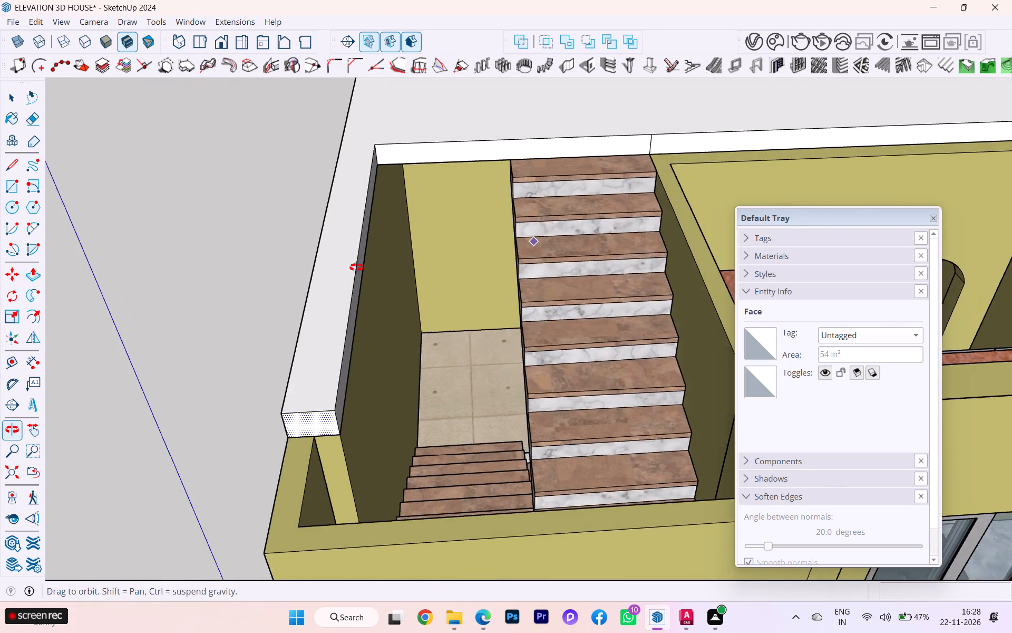
pyautogui.moveTo(356, 267); pyautogui.dragTo(356, 267, button='middle')
pyautogui.scroll(2, 750, 130)
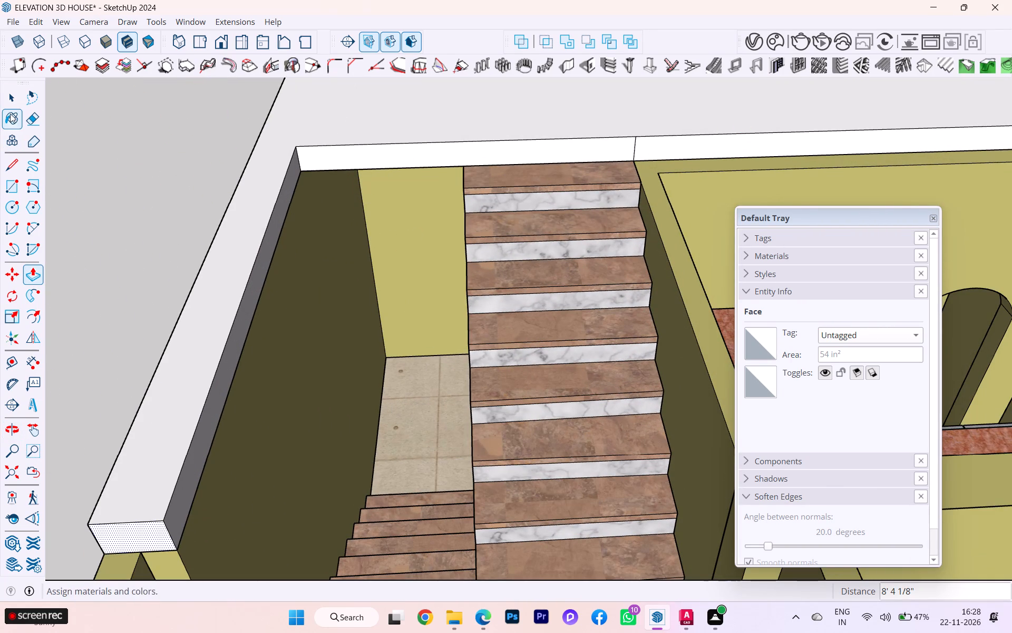
pyautogui.click(15, 96)
pyautogui.click(707, 151)
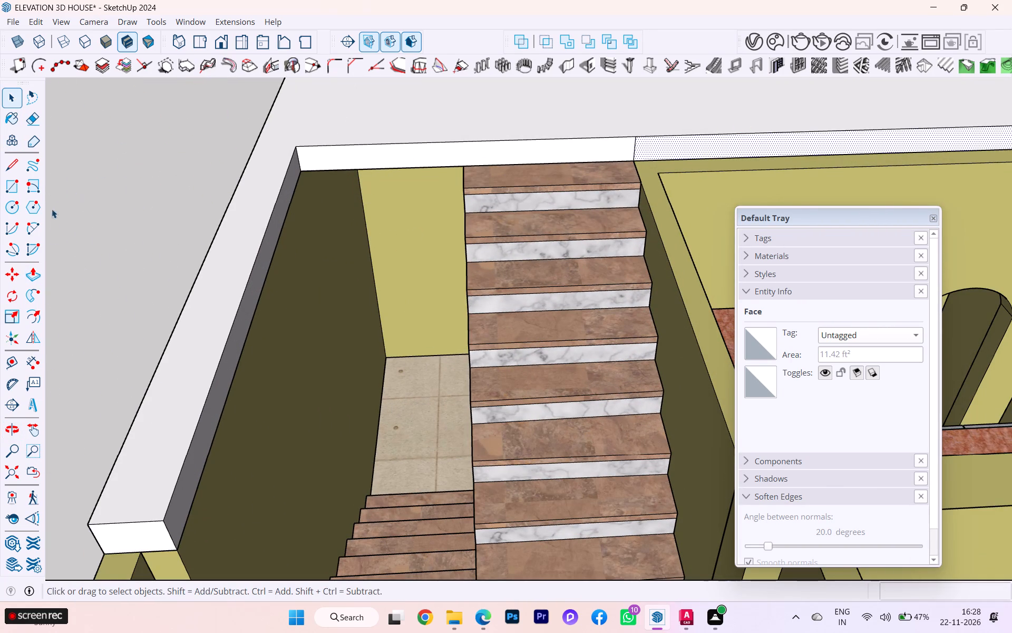
pyautogui.click(34, 271)
pyautogui.click(675, 137)
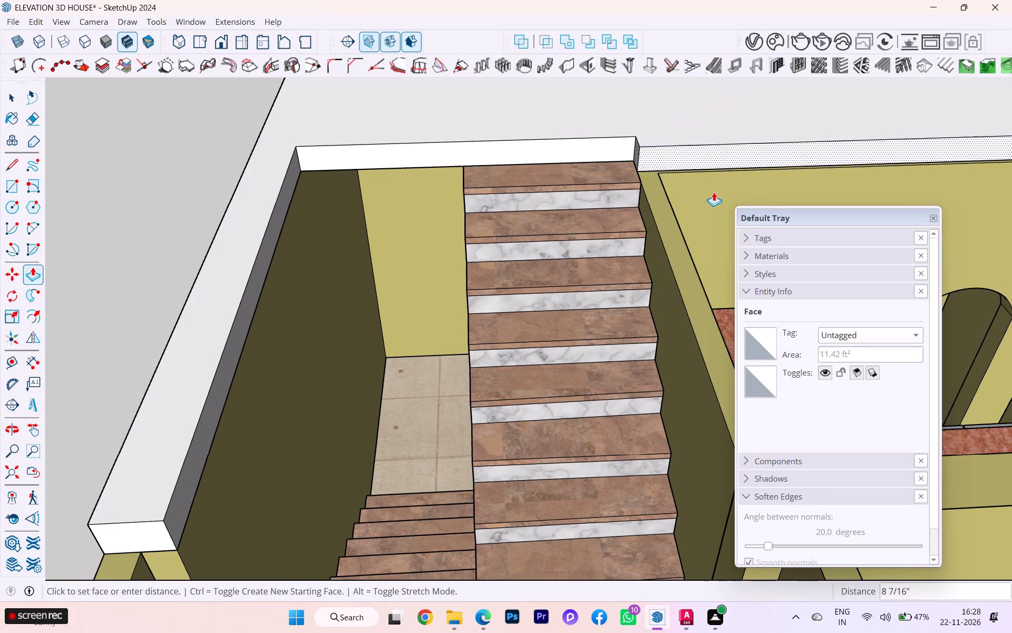
pyautogui.scroll(-1, 588, 161)
pyautogui.scroll(3, 587, 161)
pyautogui.scroll(-2, 587, 161)
pyautogui.scroll(1, 583, 159)
pyautogui.scroll(-7, 557, 159)
pyautogui.scroll(1, 550, 158)
pyautogui.scroll(-1, 560, 166)
pyautogui.scroll(2, 647, 276)
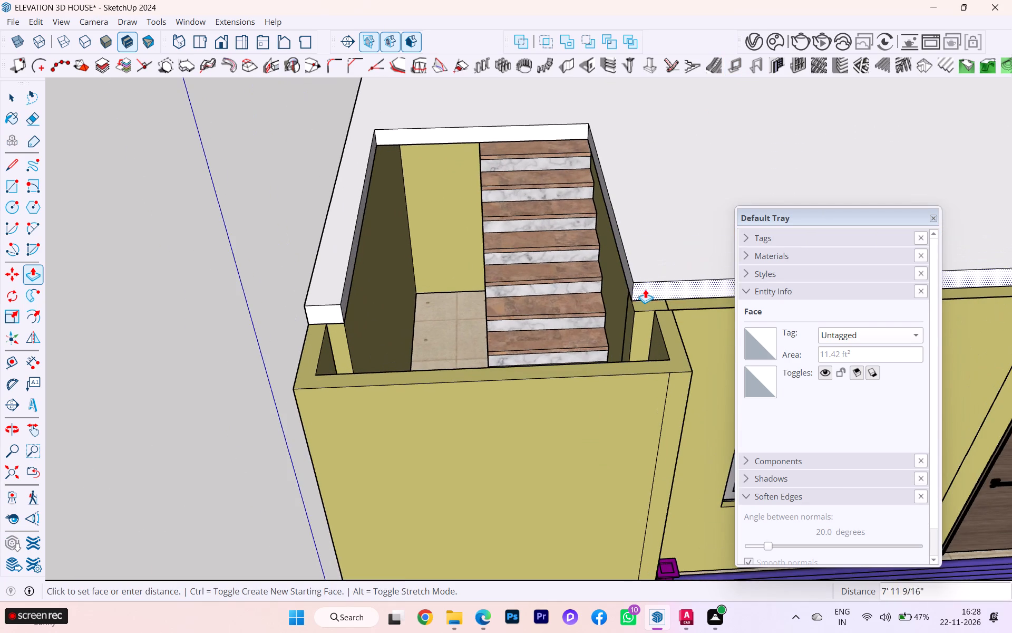
pyautogui.scroll(1, 640, 304)
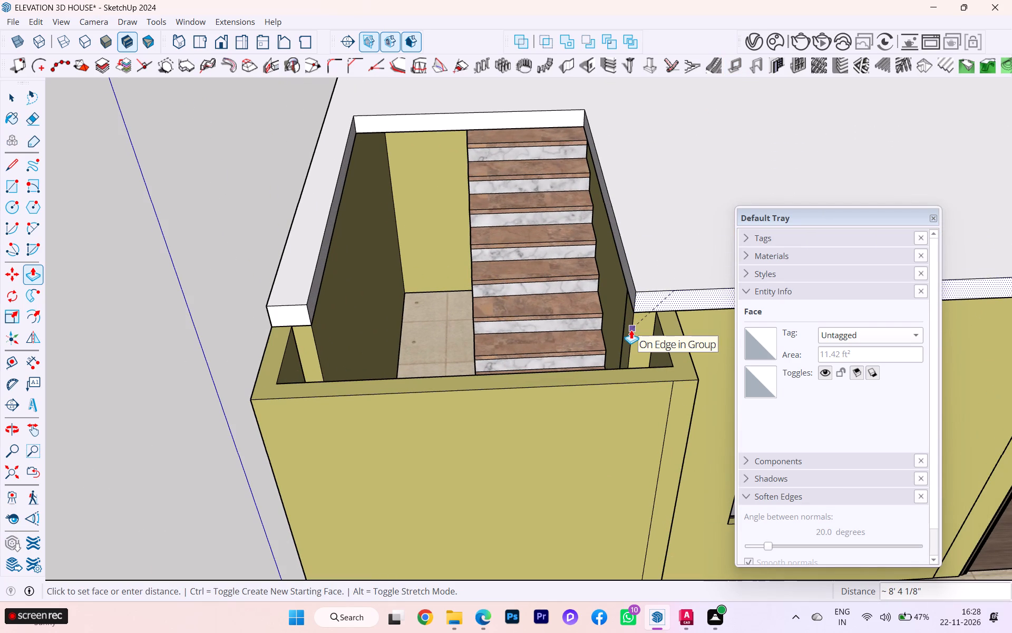
pyautogui.click(631, 330)
# Draw a vertical 6" line across the outer slab strip's end face, in line with the outer wall's inner edge below.
pyautogui.scroll(-2, 685, 279)
pyautogui.moveTo(684, 279); pyautogui.dragTo(567, 294, button='middle')
pyautogui.scroll(1, 326, 292)
pyautogui.scroll(-1, 326, 292)
pyautogui.scroll(4, 326, 292)
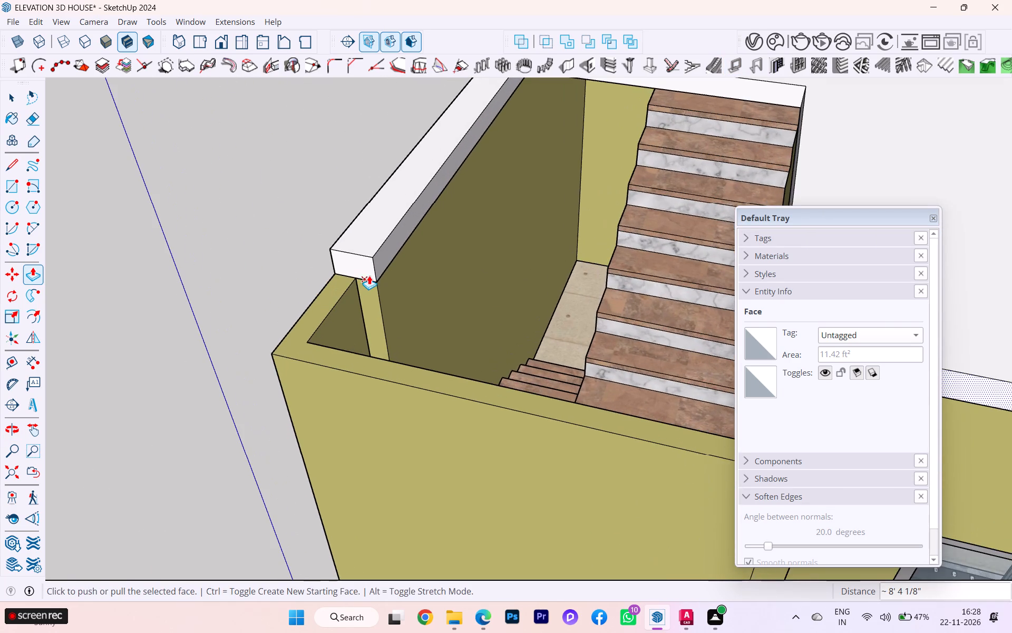
pyautogui.moveTo(369, 275); pyautogui.dragTo(445, 263, button='middle')
pyautogui.click(3, 101)
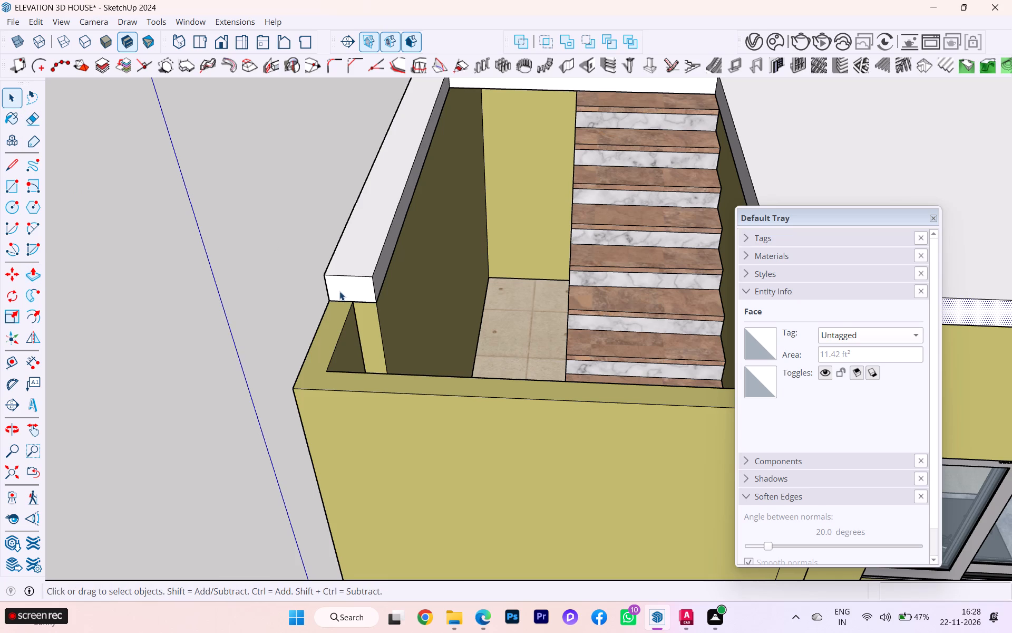
pyautogui.click(339, 291)
pyautogui.scroll(3, 341, 289)
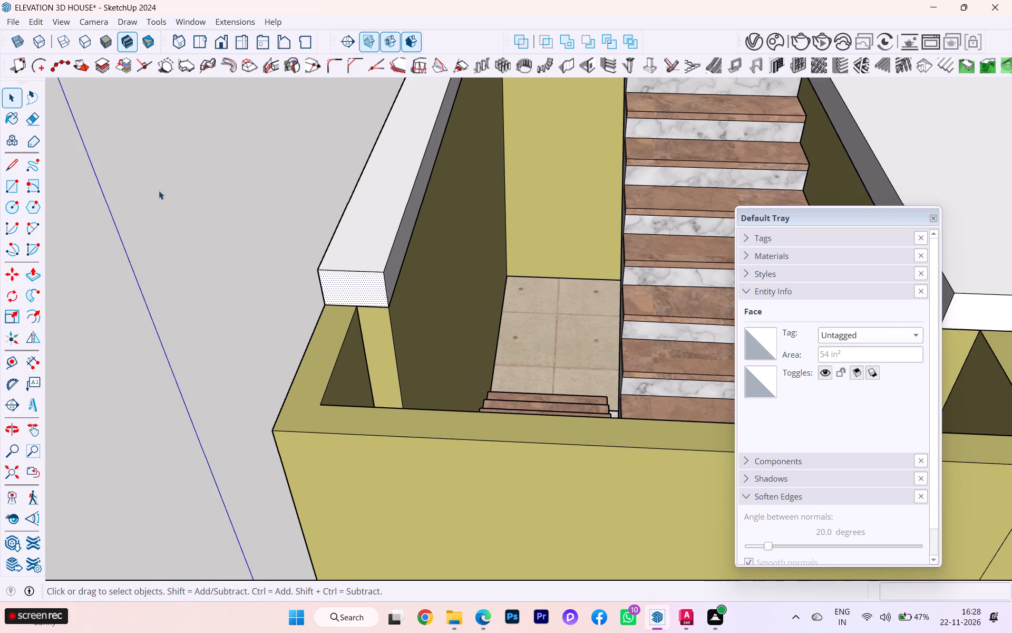
pyautogui.click(13, 159)
pyautogui.scroll(8, 341, 266)
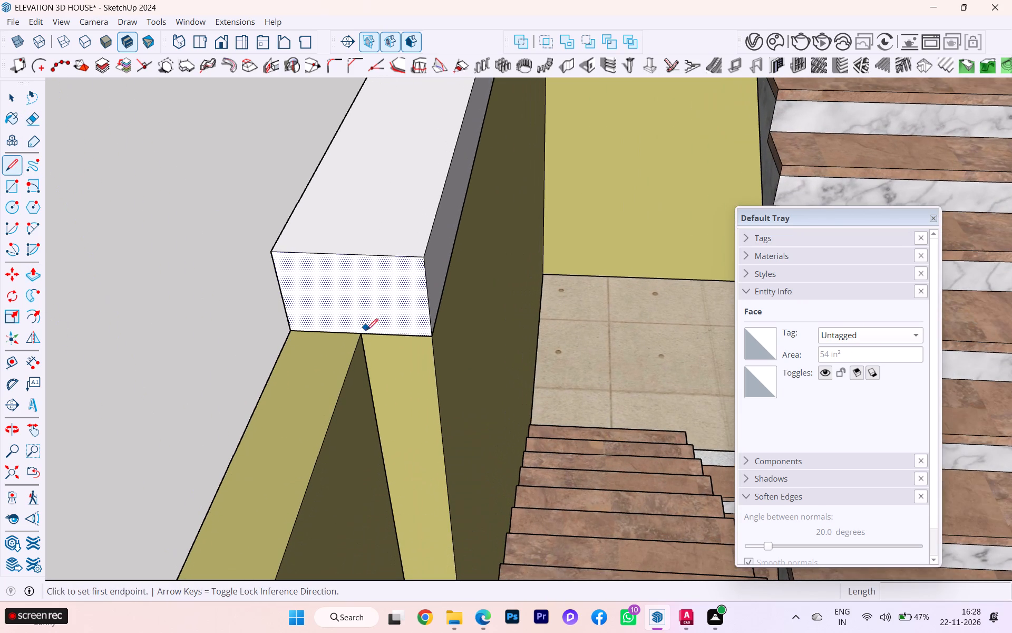
pyautogui.click(365, 334)
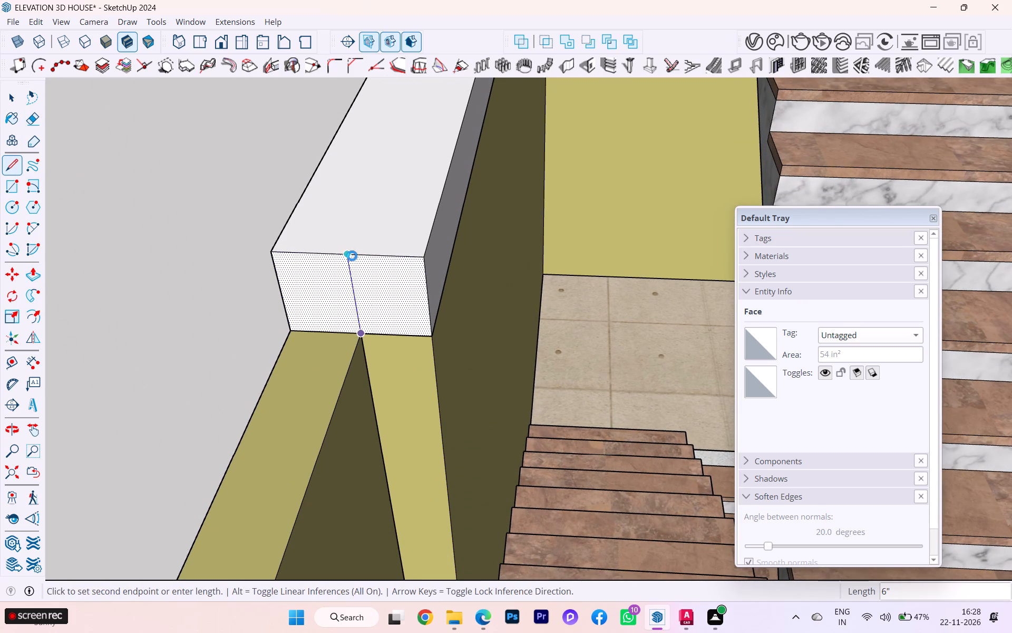
pyautogui.click(352, 256)
pyautogui.scroll(-4, 464, 244)
# Extend the outer half of the strip's divided end face 1' 11 7/8" forward to the front stairwell wall with Push/Pull.
pyautogui.click(15, 97)
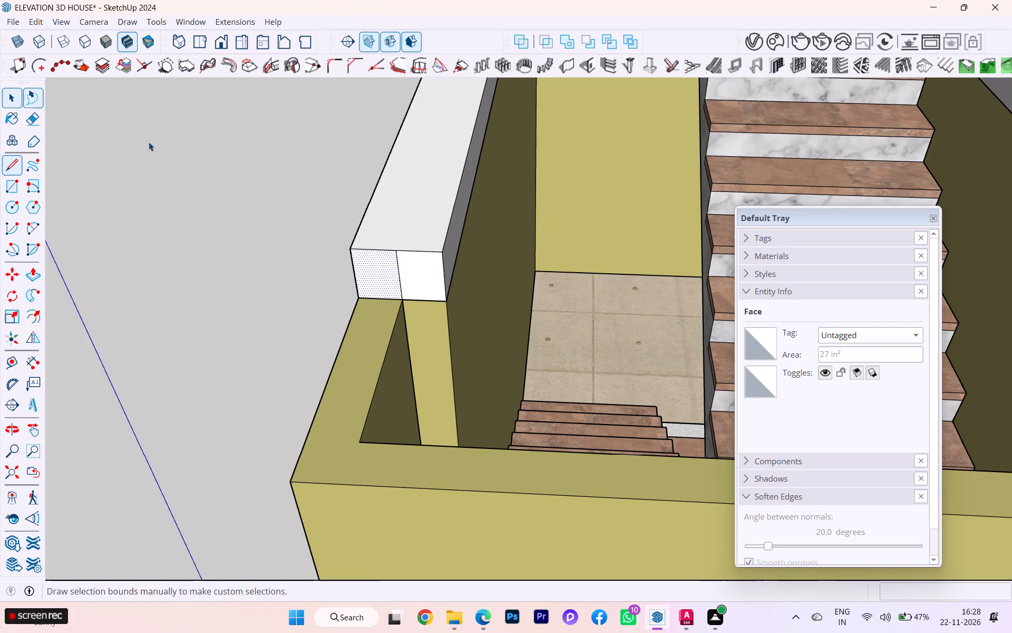
pyautogui.click(39, 279)
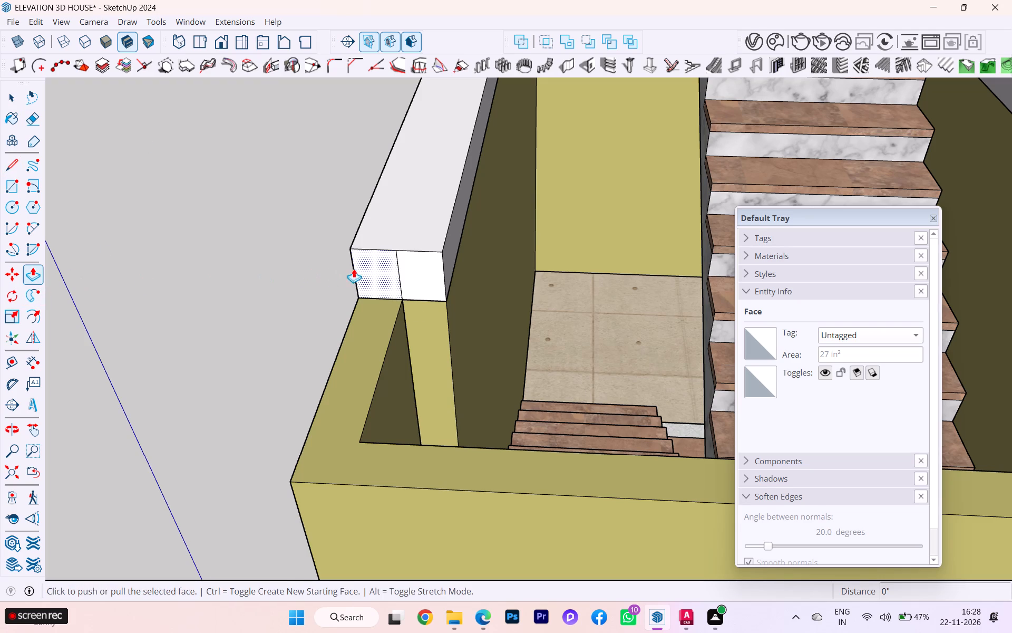
pyautogui.click(367, 268)
pyautogui.click(362, 493)
# Draw a vertical 6" line across the extended outer strip's stair-facing side at the front stairwell wall's inner edge.
pyautogui.scroll(-1, 474, 433)
pyautogui.moveTo(460, 428); pyautogui.dragTo(357, 419, button='middle')
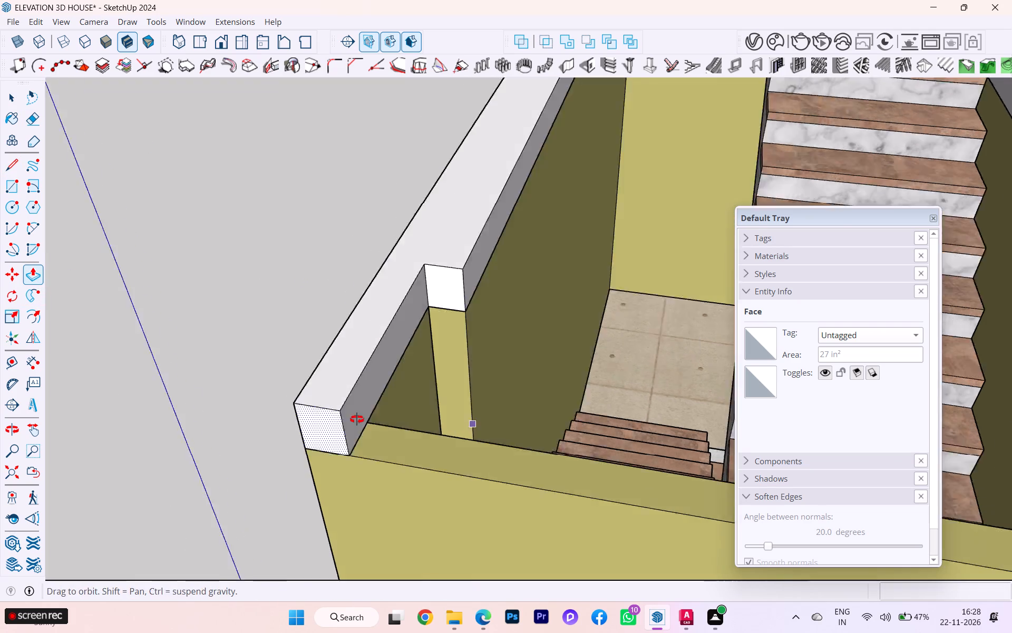
pyautogui.moveTo(357, 419); pyautogui.dragTo(289, 409, button='middle')
pyautogui.scroll(-2, 414, 284)
pyautogui.scroll(1, 421, 283)
pyautogui.scroll(-1, 428, 283)
pyautogui.moveTo(541, 289); pyautogui.dragTo(294, 329, button='middle')
pyautogui.scroll(-4, 454, 301)
pyautogui.scroll(1, 455, 301)
pyautogui.scroll(-3, 455, 301)
pyautogui.moveTo(455, 305); pyautogui.dragTo(352, 331, button='middle')
pyautogui.scroll(-2, 466, 290)
pyautogui.scroll(1, 566, 266)
pyautogui.scroll(-1, 566, 266)
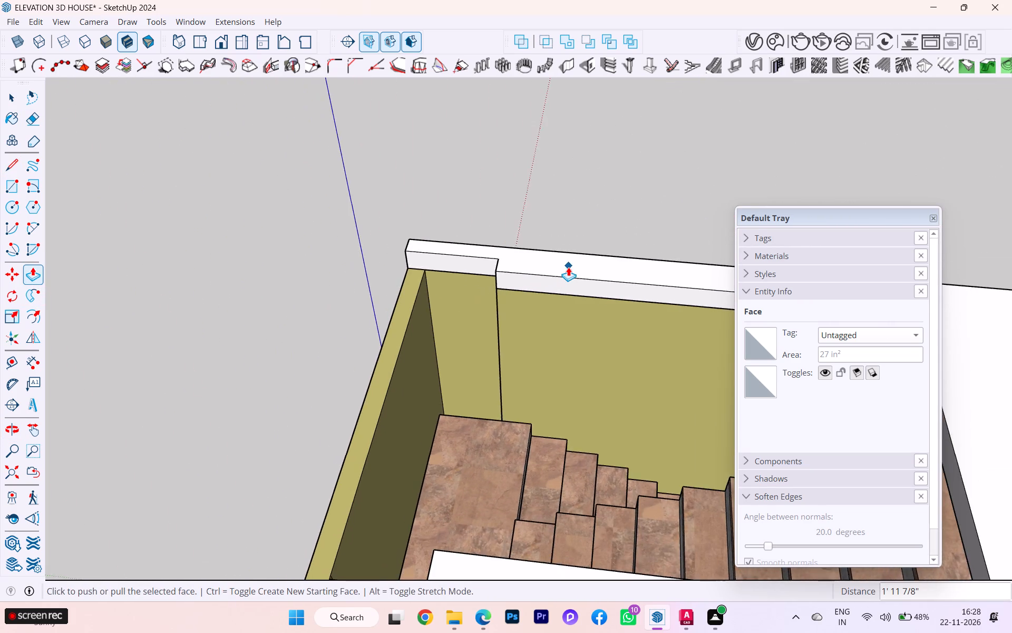
pyautogui.scroll(-4, 569, 266)
pyautogui.moveTo(573, 267); pyautogui.dragTo(583, 268, button='middle')
pyautogui.scroll(6, 480, 275)
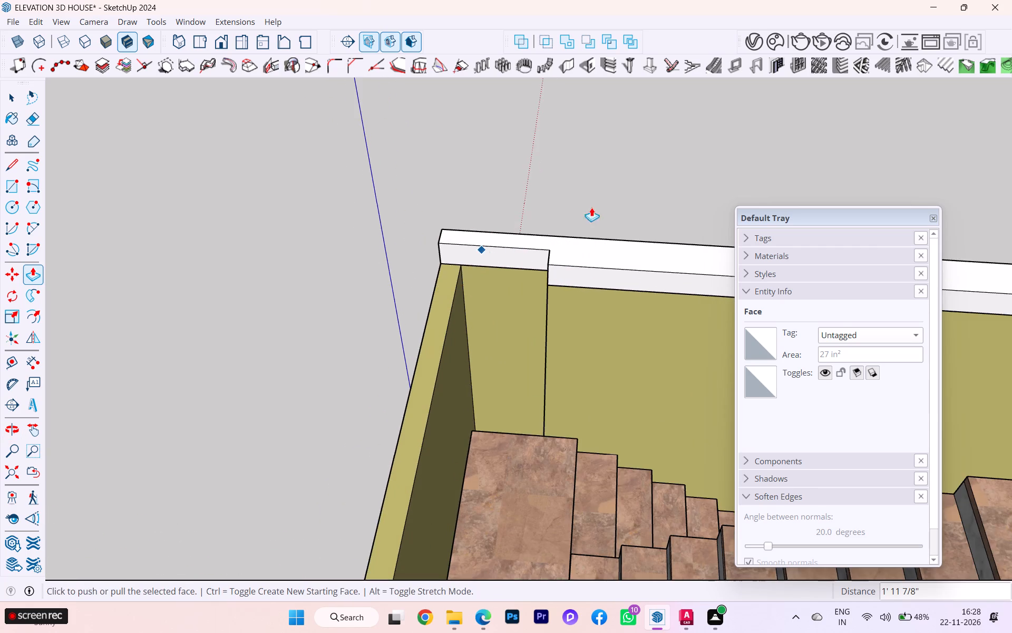
pyautogui.scroll(-3, 670, 190)
pyautogui.scroll(1, 415, 224)
pyautogui.scroll(-1, 413, 224)
pyautogui.scroll(2, 410, 225)
pyautogui.scroll(-1, 402, 228)
pyautogui.scroll(2, 402, 229)
pyautogui.scroll(-1, 401, 229)
pyautogui.moveTo(413, 246); pyautogui.dragTo(842, 291, button='middle')
pyautogui.scroll(3, 630, 276)
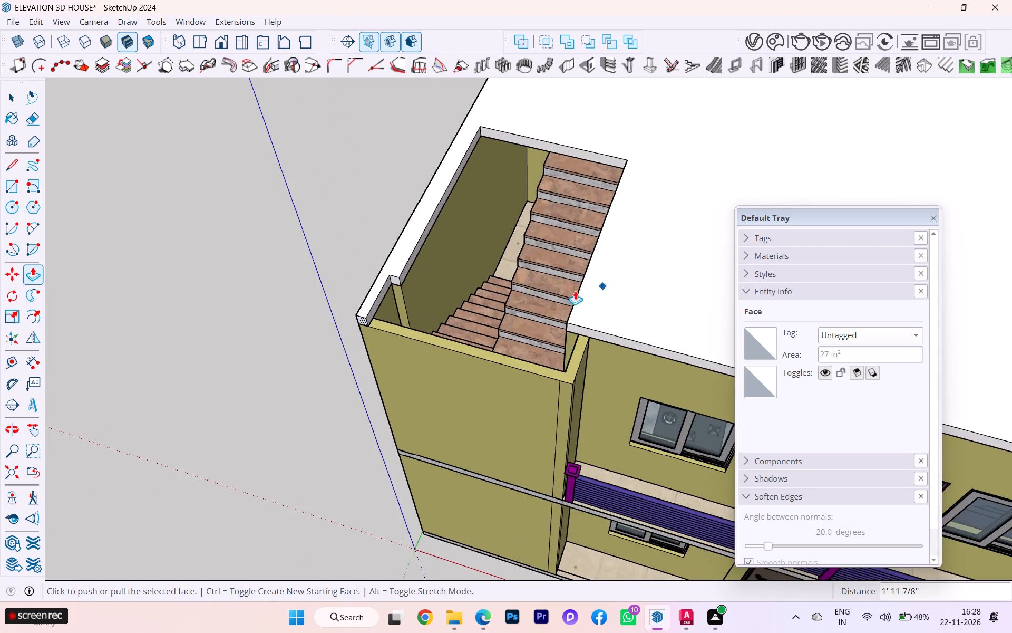
pyautogui.moveTo(569, 295); pyautogui.dragTo(621, 260, button='middle')
pyautogui.scroll(-1, 606, 301)
pyautogui.scroll(5, 606, 307)
pyautogui.scroll(-2, 607, 313)
pyautogui.scroll(3, 607, 313)
pyautogui.scroll(5, 659, 266)
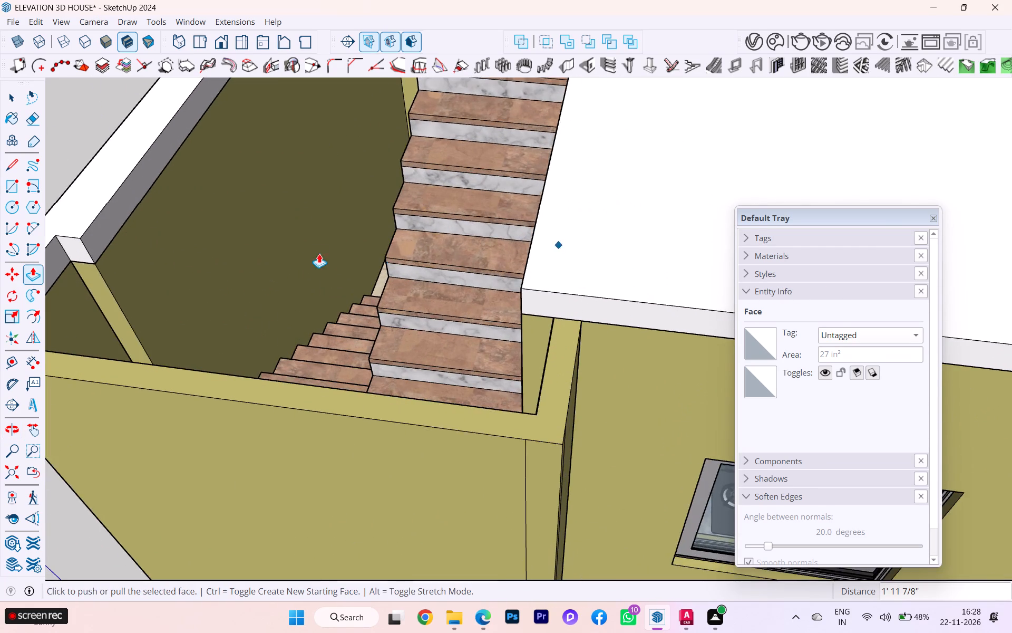
pyautogui.scroll(-1, 378, 251)
pyautogui.scroll(2, 489, 245)
pyautogui.scroll(-2, 500, 245)
pyautogui.scroll(1, 512, 244)
pyautogui.scroll(-3, 581, 242)
pyautogui.moveTo(627, 240); pyautogui.dragTo(382, 250, button='middle')
pyautogui.scroll(1, 164, 131)
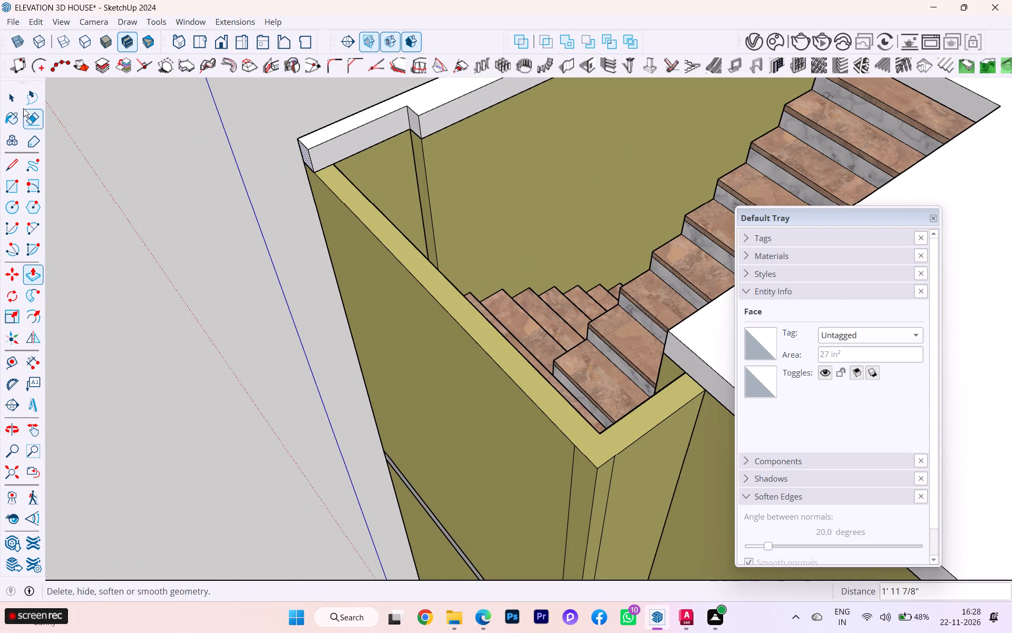
pyautogui.click(18, 104)
pyautogui.moveTo(349, 121); pyautogui.dragTo(177, 141, button='middle')
pyautogui.scroll(2, 396, 116)
pyautogui.scroll(-1, 396, 116)
pyautogui.scroll(1, 396, 116)
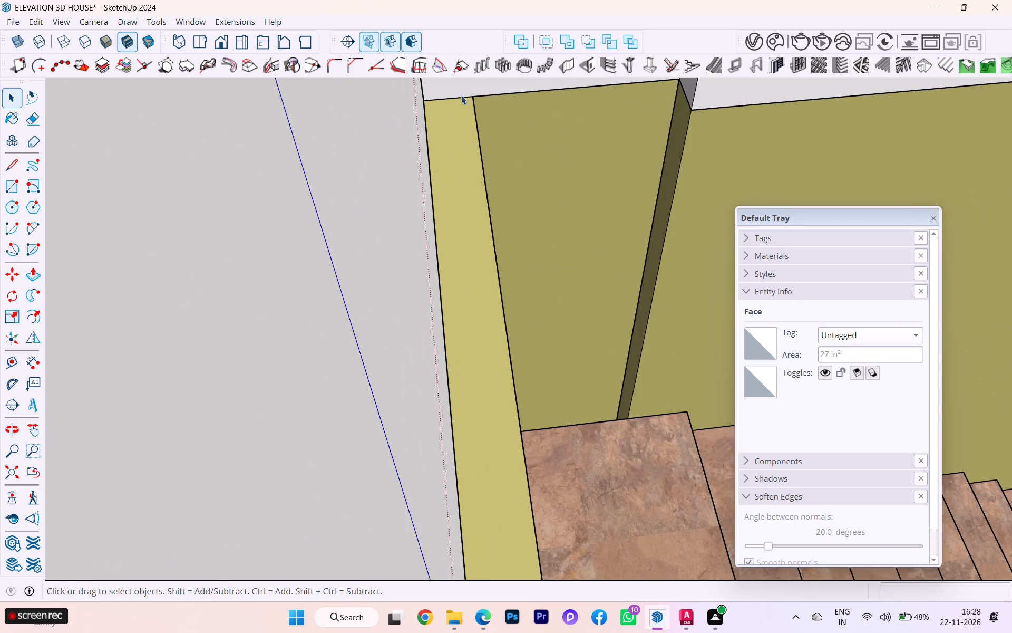
pyautogui.click(473, 91)
pyautogui.scroll(-4, 475, 139)
pyautogui.click(20, 172)
pyautogui.scroll(2, 464, 123)
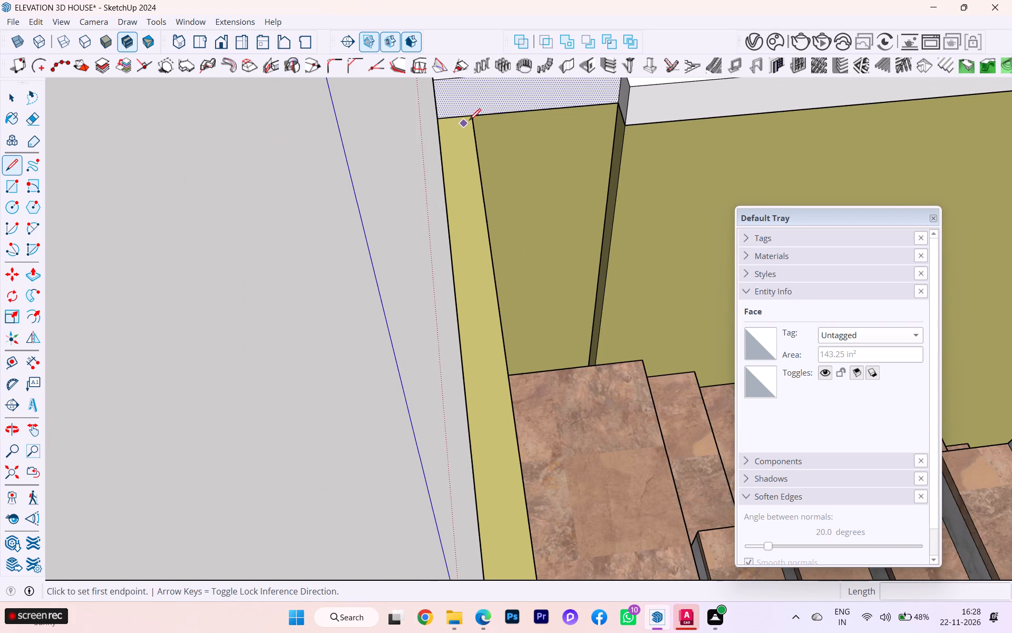
pyautogui.scroll(6, 469, 120)
pyautogui.click(476, 114)
pyautogui.scroll(-1, 489, 154)
pyautogui.scroll(2, 491, 159)
pyautogui.scroll(-8, 492, 167)
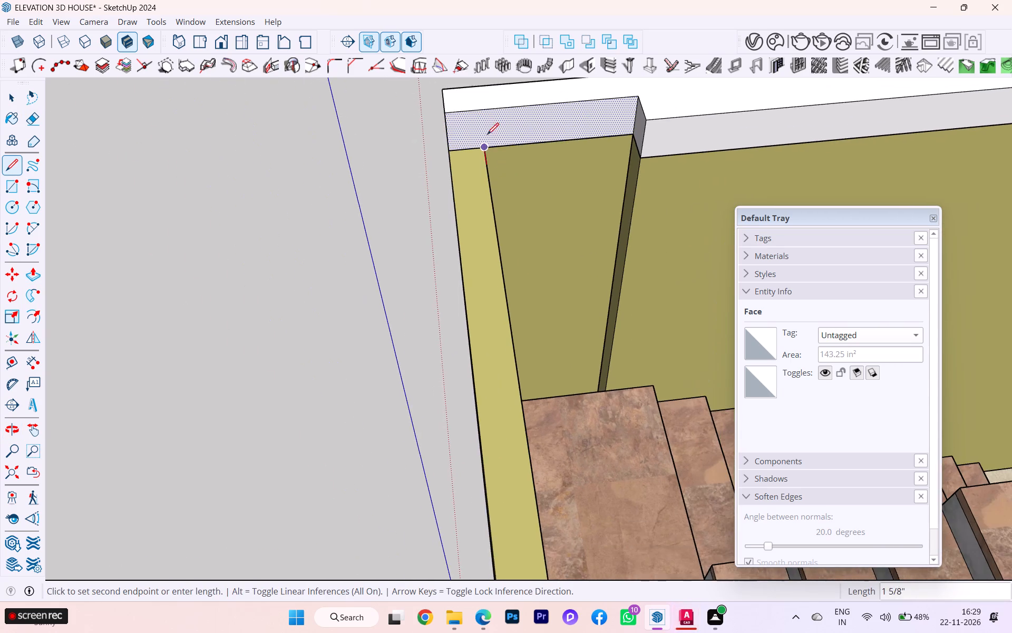
pyautogui.scroll(5, 486, 116)
pyautogui.click(481, 105)
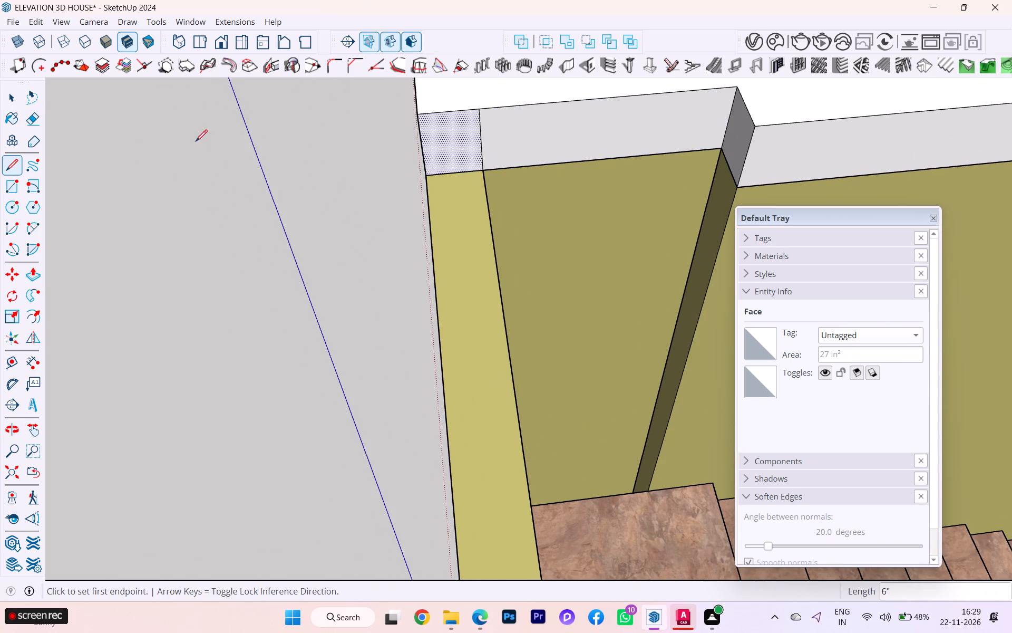
# Extend the small divided side face about 7' 5 7/16" along the top of the front stairwell wall with Push/Pull.
pyautogui.click(39, 273)
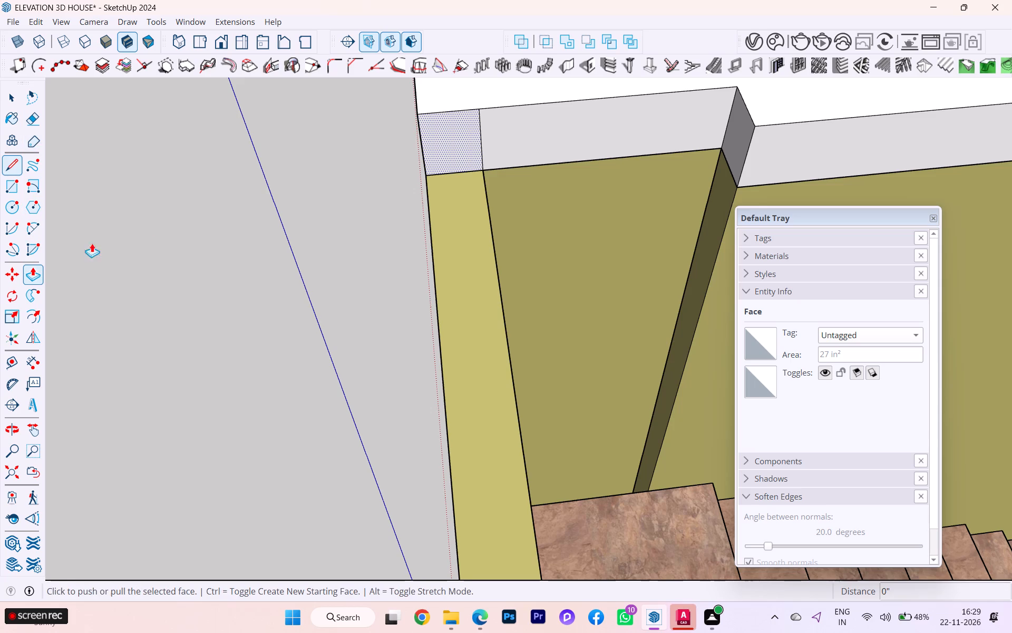
pyautogui.click(466, 126)
pyautogui.scroll(-1, 426, 81)
pyautogui.scroll(3, 426, 81)
pyautogui.scroll(-5, 426, 81)
pyautogui.scroll(4, 426, 88)
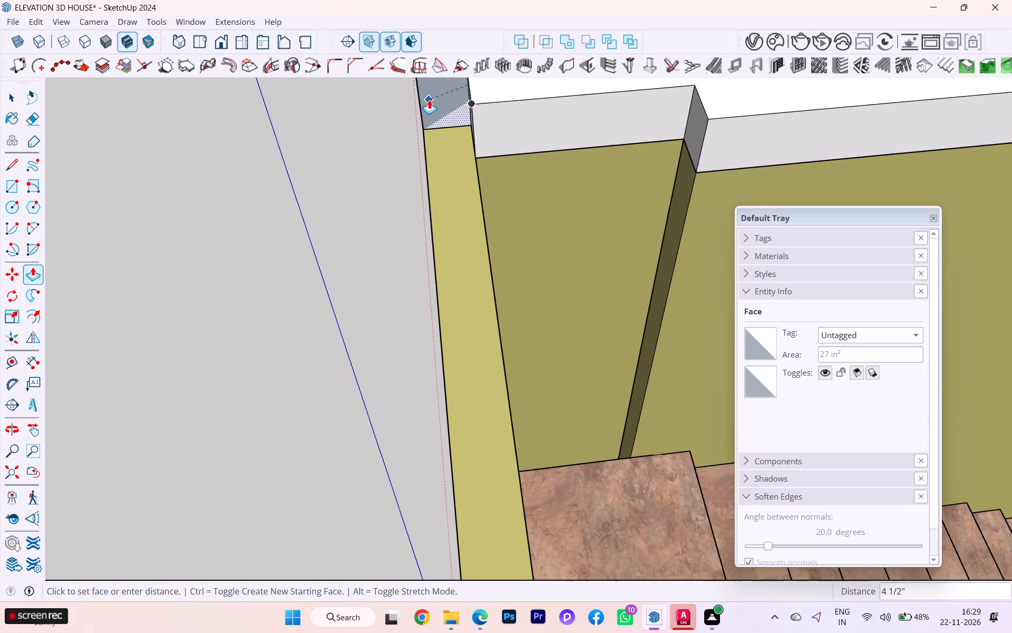
pyautogui.scroll(-7, 441, 121)
pyautogui.scroll(1, 444, 130)
pyautogui.scroll(-3, 444, 130)
pyautogui.scroll(3, 440, 124)
pyautogui.scroll(-7, 439, 124)
pyautogui.scroll(2, 437, 115)
pyautogui.scroll(-5, 437, 116)
pyautogui.scroll(3, 445, 385)
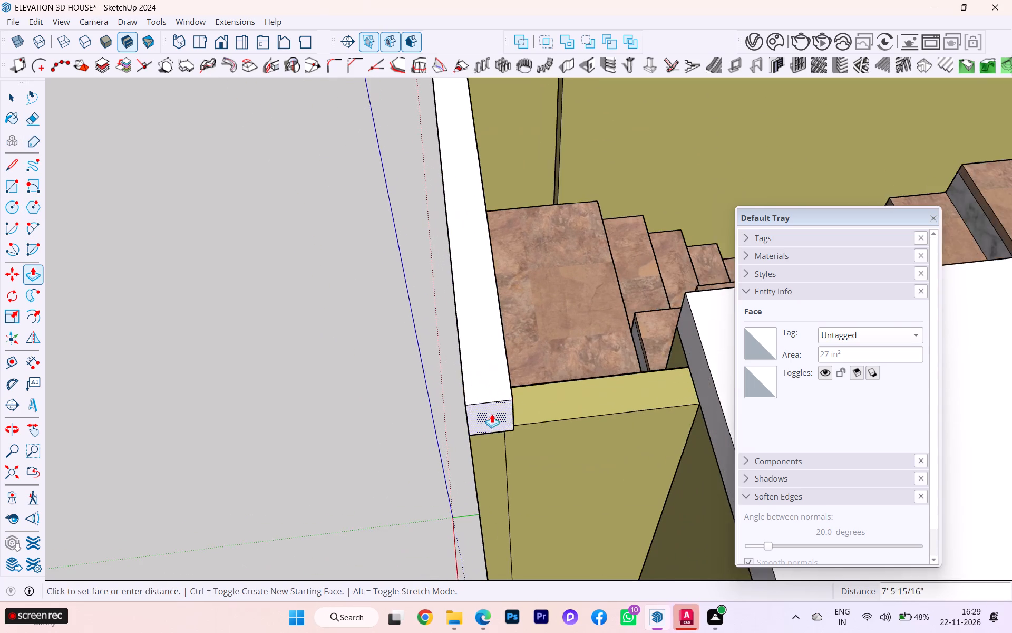
pyautogui.scroll(2, 508, 424)
pyautogui.click(548, 419)
# Draw a vertical 6" line across the front slab strip's stair-facing side, in line with the short side wall's inner edge.
pyautogui.scroll(-2, 554, 403)
pyautogui.moveTo(578, 405); pyautogui.dragTo(271, 326, button='middle')
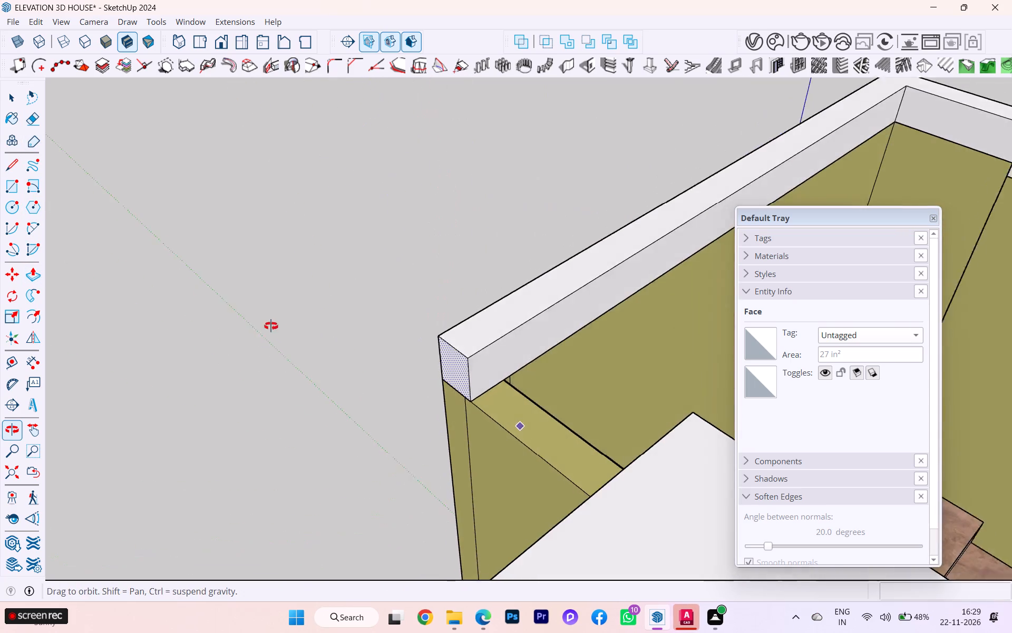
pyautogui.moveTo(271, 326); pyautogui.dragTo(270, 324, button='middle')
pyautogui.scroll(-2, 396, 217)
pyautogui.scroll(1, 460, 191)
pyautogui.scroll(-2, 486, 183)
pyautogui.moveTo(608, 171); pyautogui.dragTo(309, 189, button='middle')
pyautogui.scroll(2, 520, 216)
pyautogui.scroll(-1, 537, 220)
pyautogui.scroll(1, 537, 221)
pyautogui.scroll(-1, 538, 222)
pyautogui.scroll(1, 539, 223)
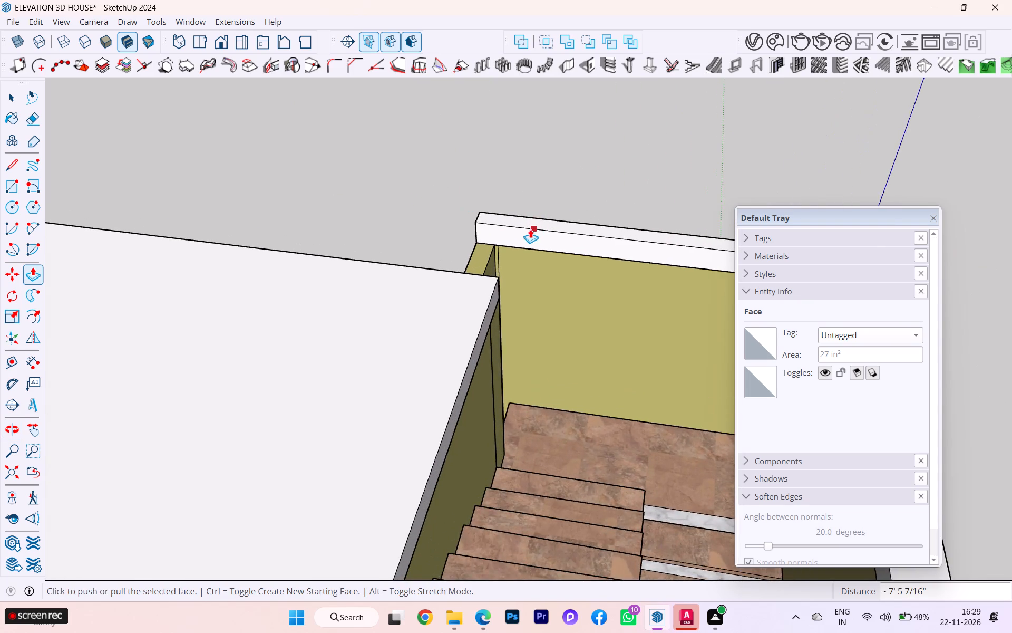
pyautogui.scroll(3, 528, 229)
pyautogui.scroll(-1, 498, 236)
pyautogui.moveTo(498, 236); pyautogui.dragTo(436, 241, button='middle')
pyautogui.scroll(1, 421, 198)
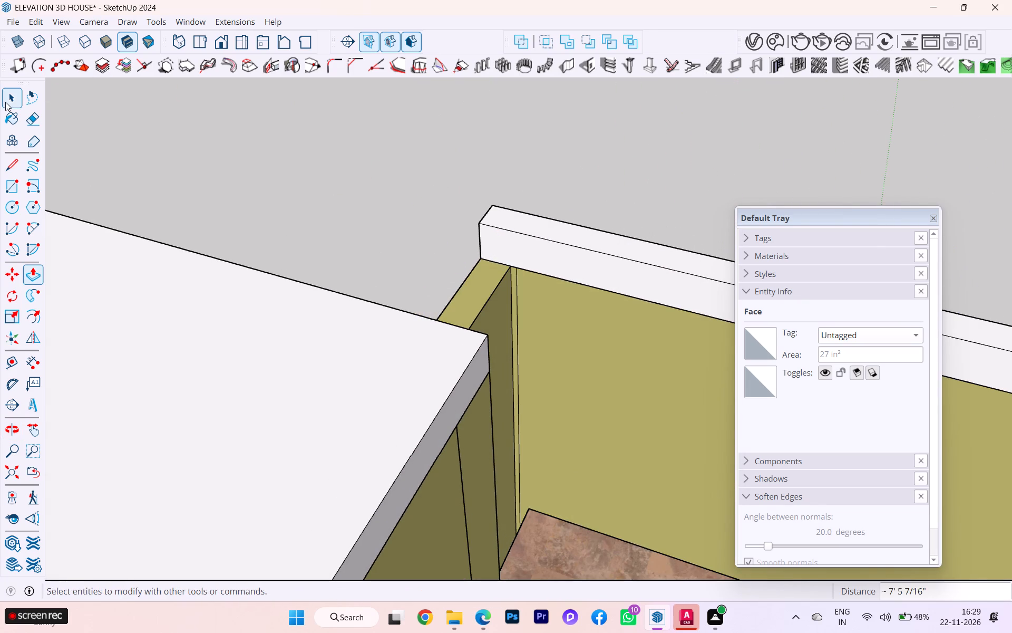
pyautogui.click(5, 102)
pyautogui.scroll(4, 494, 233)
pyautogui.click(504, 244)
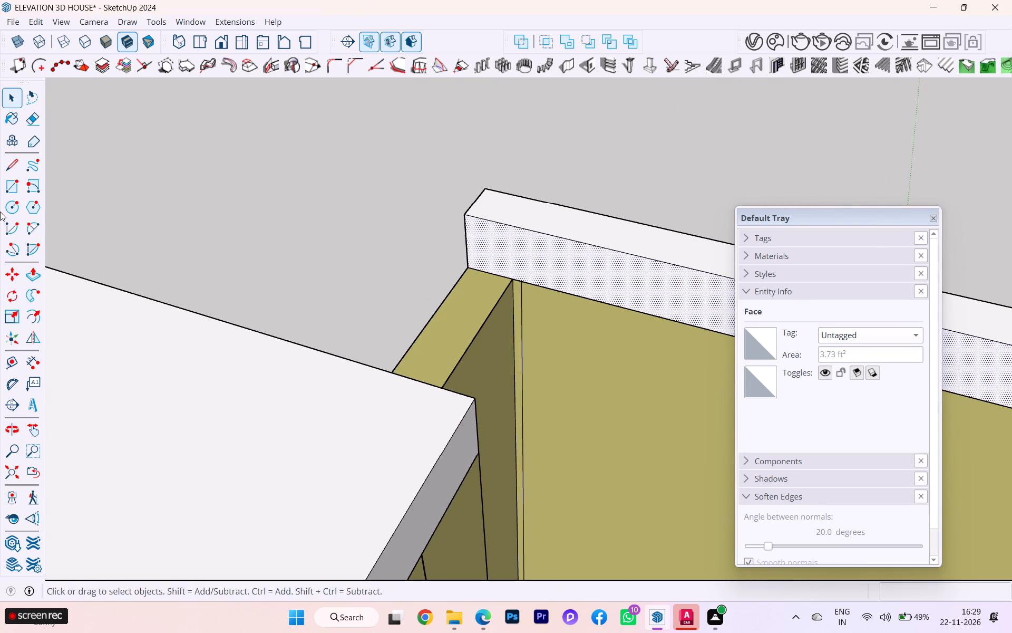
pyautogui.click(9, 153)
pyautogui.click(14, 167)
pyautogui.scroll(2, 489, 264)
pyautogui.scroll(-1, 490, 264)
pyautogui.scroll(3, 494, 264)
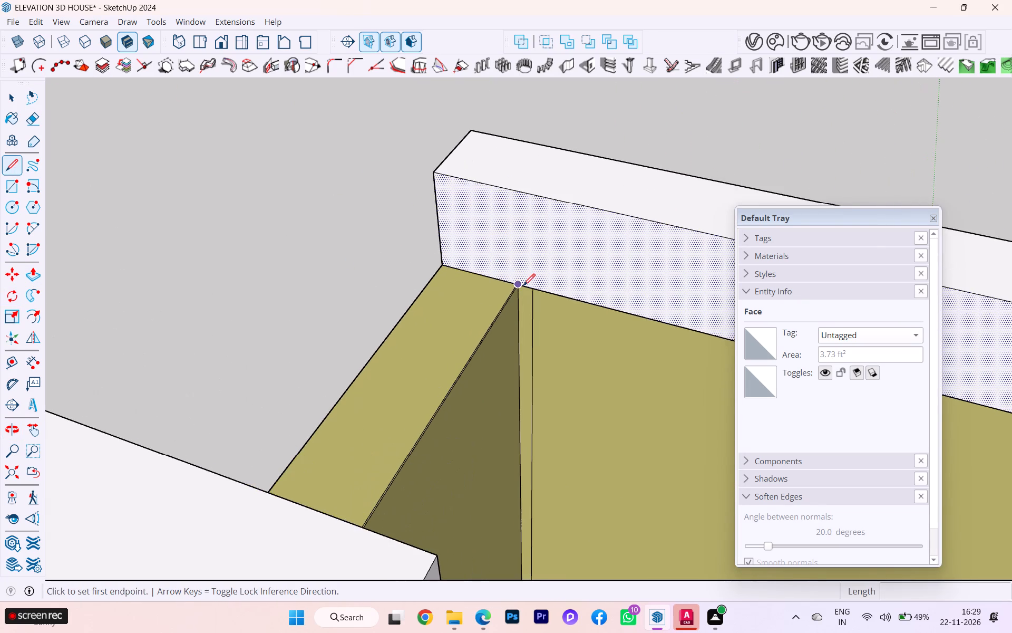
pyautogui.scroll(1, 523, 285)
pyautogui.scroll(20, 523, 285)
pyautogui.scroll(1, 523, 285)
pyautogui.scroll(-1, 504, 302)
pyautogui.scroll(2, 504, 302)
pyautogui.scroll(-1, 490, 311)
pyautogui.scroll(2, 490, 311)
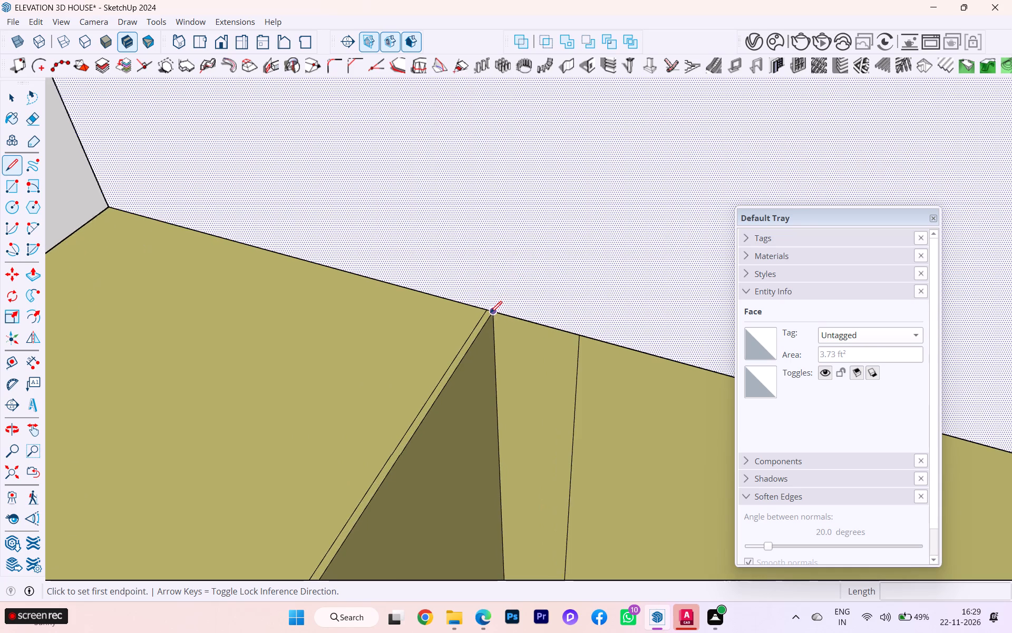
pyautogui.scroll(1, 490, 313)
pyautogui.click(494, 318)
pyautogui.scroll(-1, 501, 283)
pyautogui.scroll(1, 501, 282)
pyautogui.scroll(-1, 502, 282)
pyautogui.scroll(2, 502, 282)
pyautogui.scroll(-12, 502, 282)
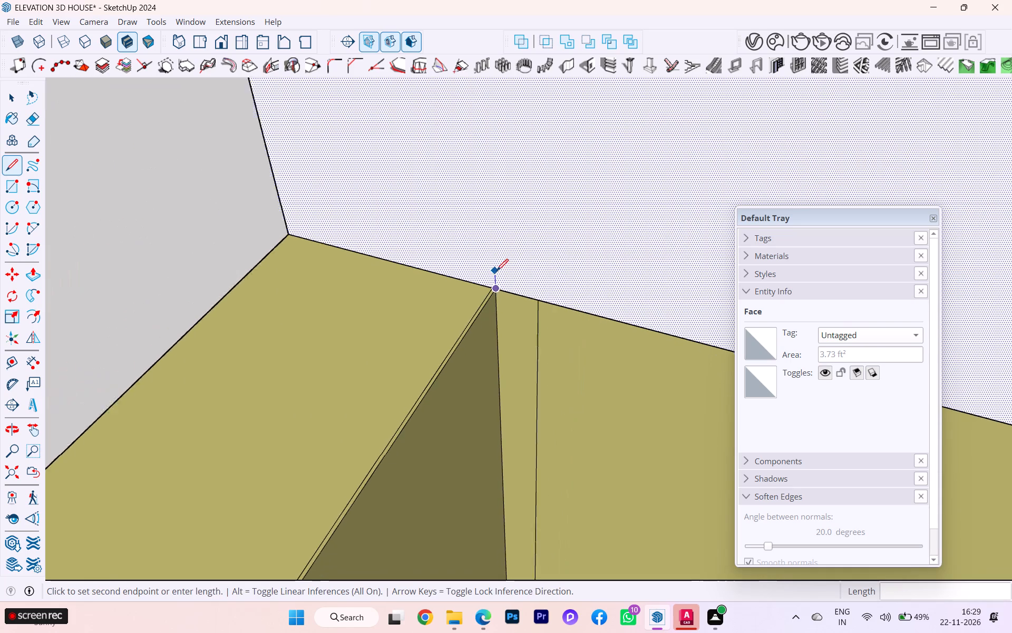
pyautogui.scroll(-6, 497, 271)
pyautogui.scroll(2, 496, 271)
pyautogui.scroll(-1, 496, 271)
pyautogui.scroll(2, 496, 271)
pyautogui.scroll(-5, 496, 271)
pyautogui.scroll(2, 495, 263)
pyautogui.scroll(-1, 495, 263)
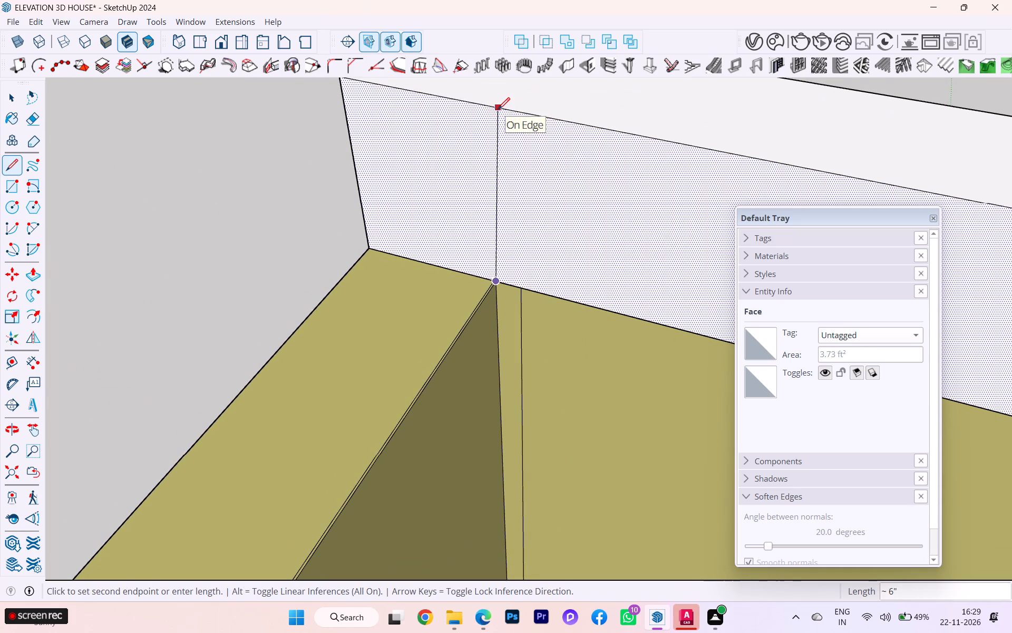
pyautogui.press('Up')
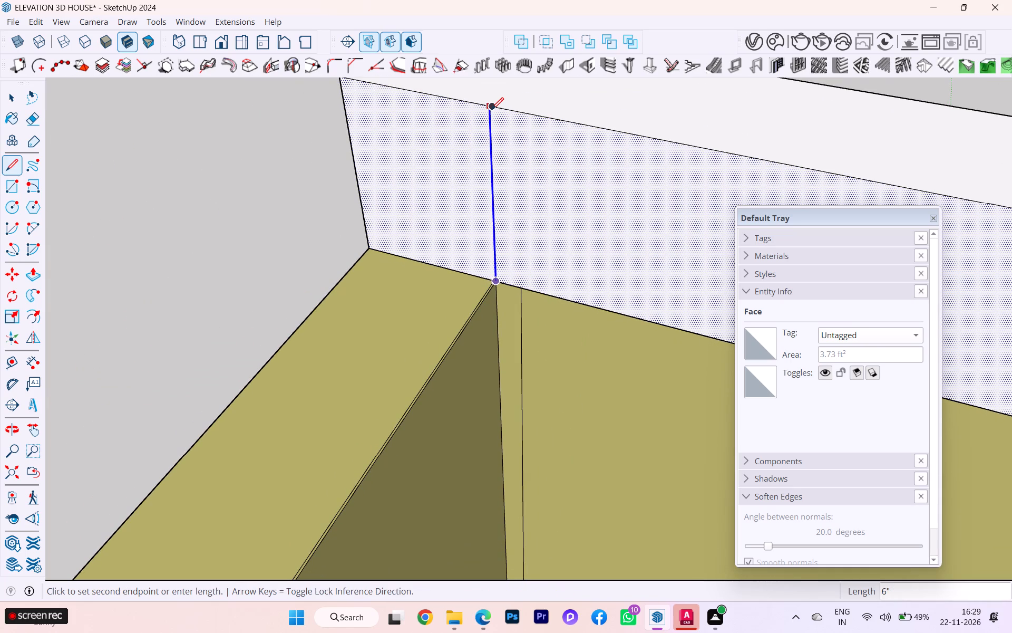
pyautogui.click(492, 109)
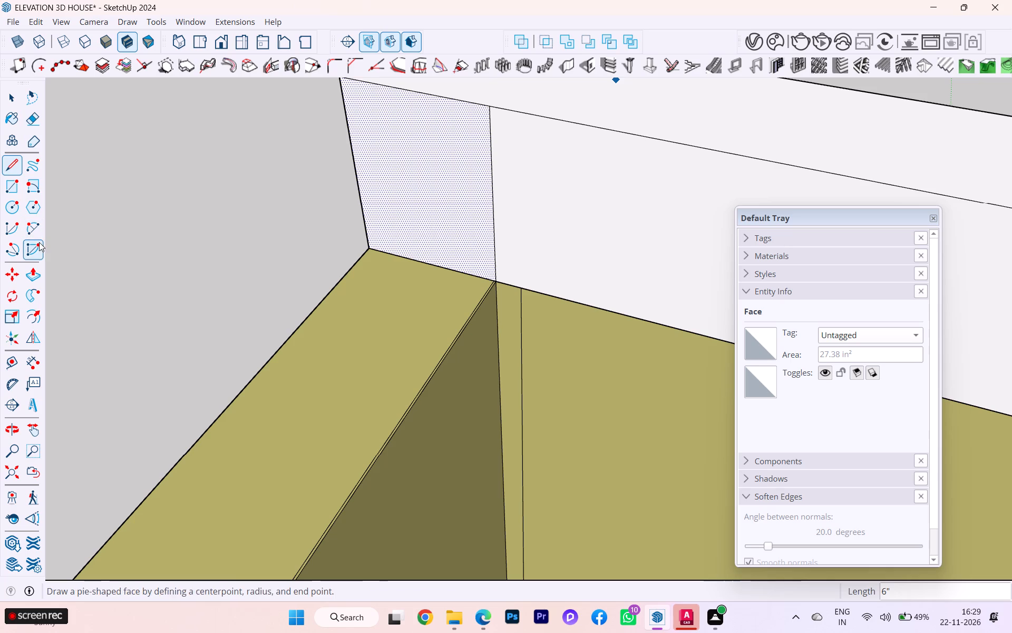
# Extend the small divided side face about 1' 7 3/8" along the short side wall to the main roof slab with Push/Pull.
pyautogui.click(39, 242)
pyautogui.click(36, 258)
pyautogui.click(33, 279)
pyautogui.click(400, 149)
pyautogui.scroll(-7, 335, 186)
pyautogui.scroll(3, 343, 165)
pyautogui.scroll(-2, 339, 166)
pyautogui.scroll(3, 319, 172)
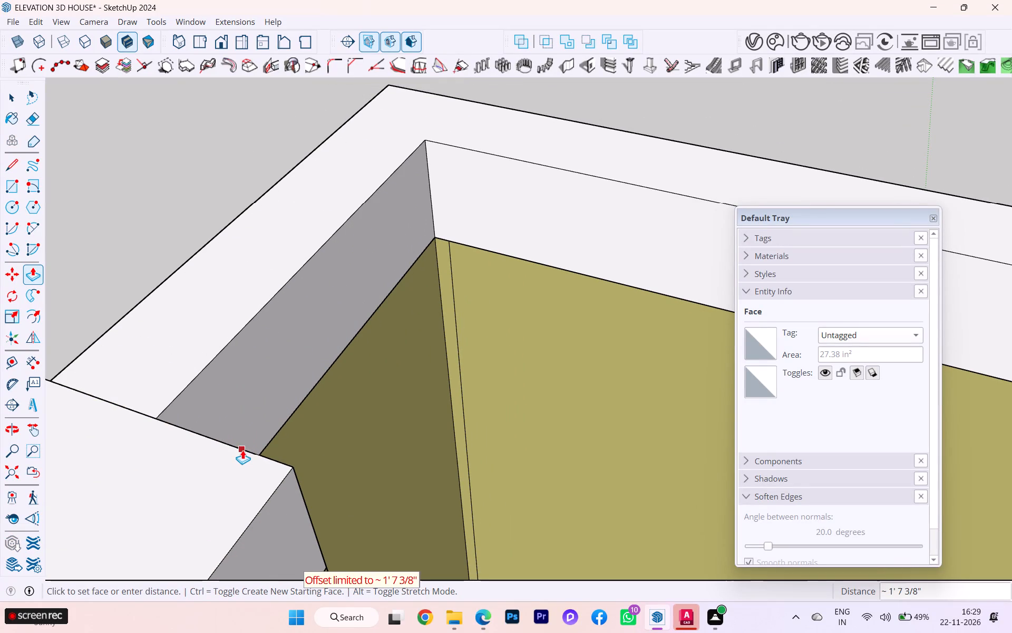
pyautogui.click(242, 448)
# Inspect the slab edging around the open stairwell from several sides.
pyautogui.scroll(-2, 347, 324)
pyautogui.scroll(1, 352, 319)
pyautogui.scroll(-1, 353, 318)
pyautogui.scroll(-1, 235, 232)
pyautogui.scroll(1, 235, 232)
pyautogui.scroll(-3, 235, 231)
pyautogui.scroll(1, 241, 229)
pyautogui.scroll(-2, 361, 191)
pyautogui.scroll(2, 362, 191)
pyautogui.scroll(-1, 362, 191)
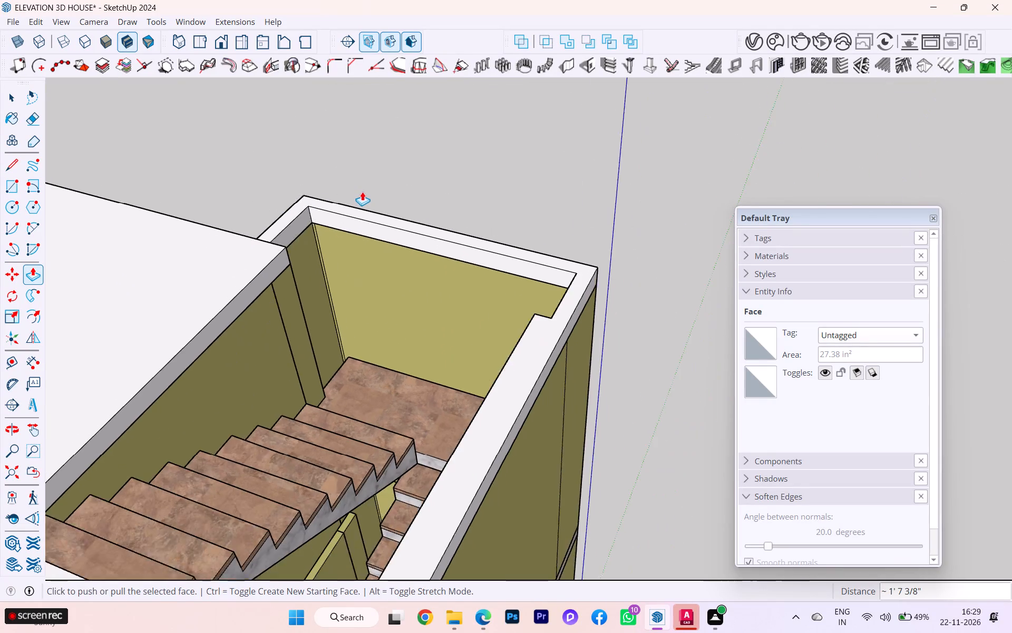
pyautogui.scroll(-1, 362, 191)
pyautogui.moveTo(366, 198); pyautogui.dragTo(539, 178, button='middle')
pyautogui.scroll(-5, 365, 162)
pyautogui.moveTo(289, 177); pyautogui.dragTo(560, 191, button='middle')
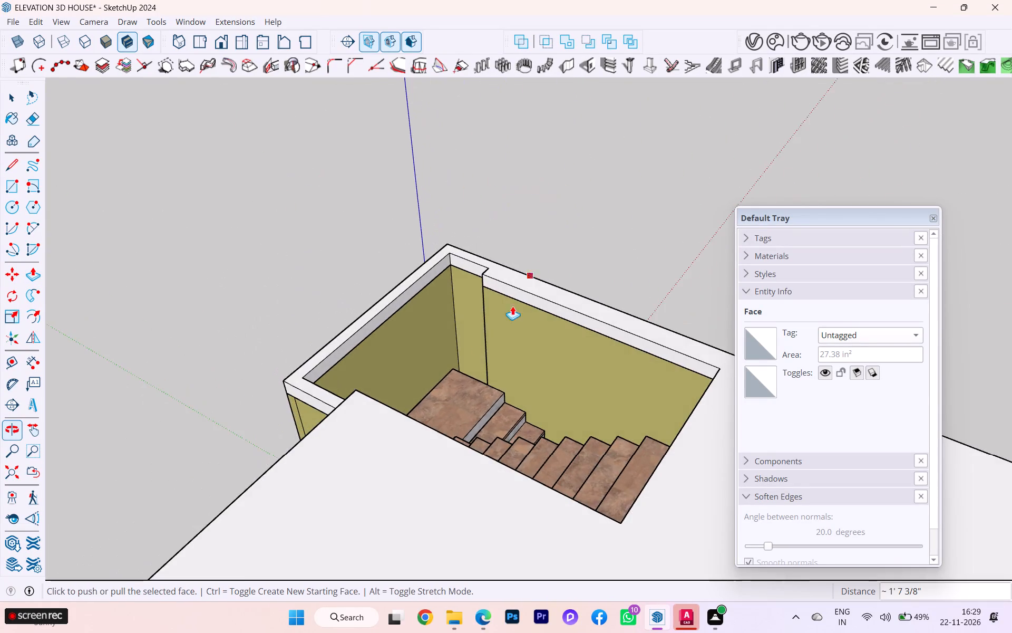
pyautogui.scroll(1, 468, 338)
pyautogui.scroll(-1, 467, 338)
pyautogui.scroll(2, 466, 339)
pyautogui.scroll(-1, 465, 339)
pyautogui.scroll(-1, 419, 322)
pyautogui.moveTo(413, 322); pyautogui.dragTo(658, 379, button='middle')
pyautogui.scroll(2, 661, 355)
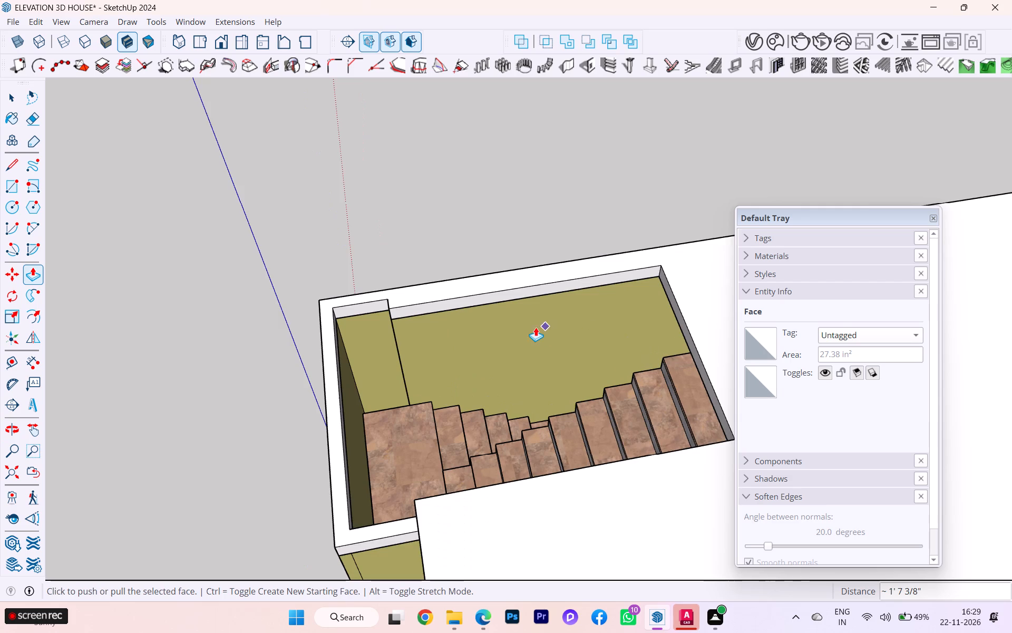
pyautogui.scroll(3, 535, 327)
pyautogui.moveTo(512, 309); pyautogui.dragTo(755, 280, button='middle')
pyautogui.scroll(1, 661, 286)
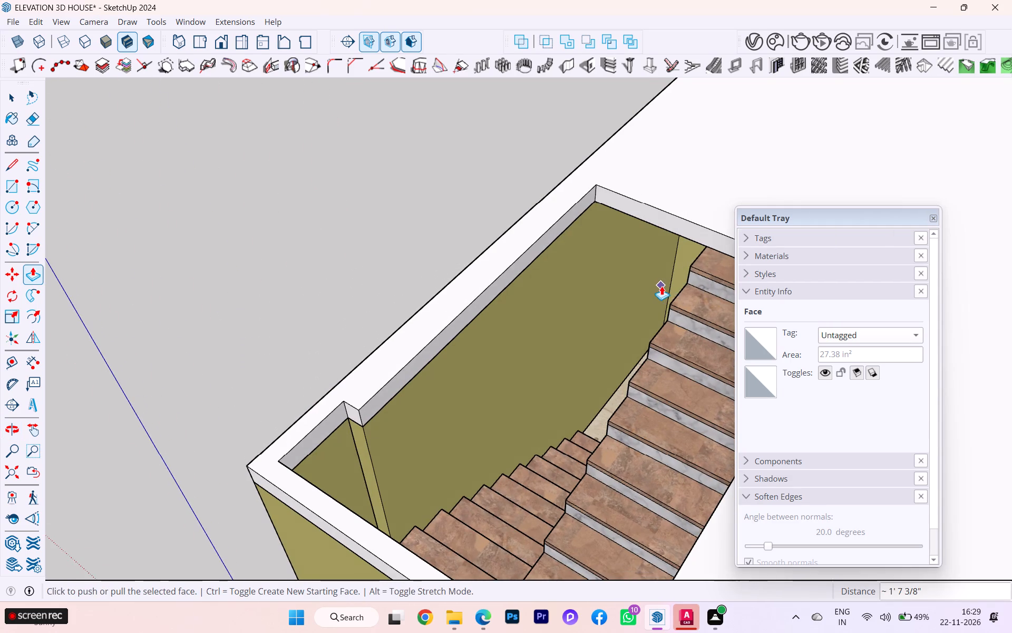
pyautogui.scroll(1, 661, 286)
pyautogui.scroll(-1, 625, 280)
pyautogui.scroll(3, 622, 282)
pyautogui.scroll(-2, 622, 282)
pyautogui.moveTo(616, 283); pyautogui.dragTo(609, 271, button='middle')
pyautogui.scroll(-2, 593, 256)
pyautogui.scroll(1, 659, 239)
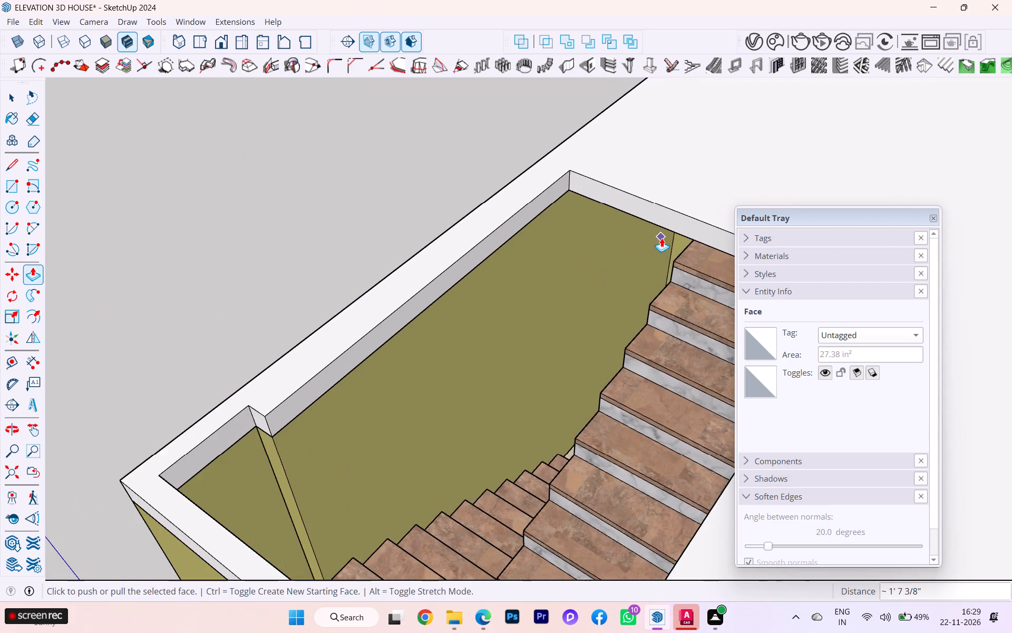
pyautogui.scroll(-1, 549, 251)
pyautogui.moveTo(539, 252); pyautogui.dragTo(599, 220, button='middle')
pyautogui.scroll(-4, 383, 214)
pyautogui.moveTo(397, 241); pyautogui.dragTo(359, 248, button='middle')
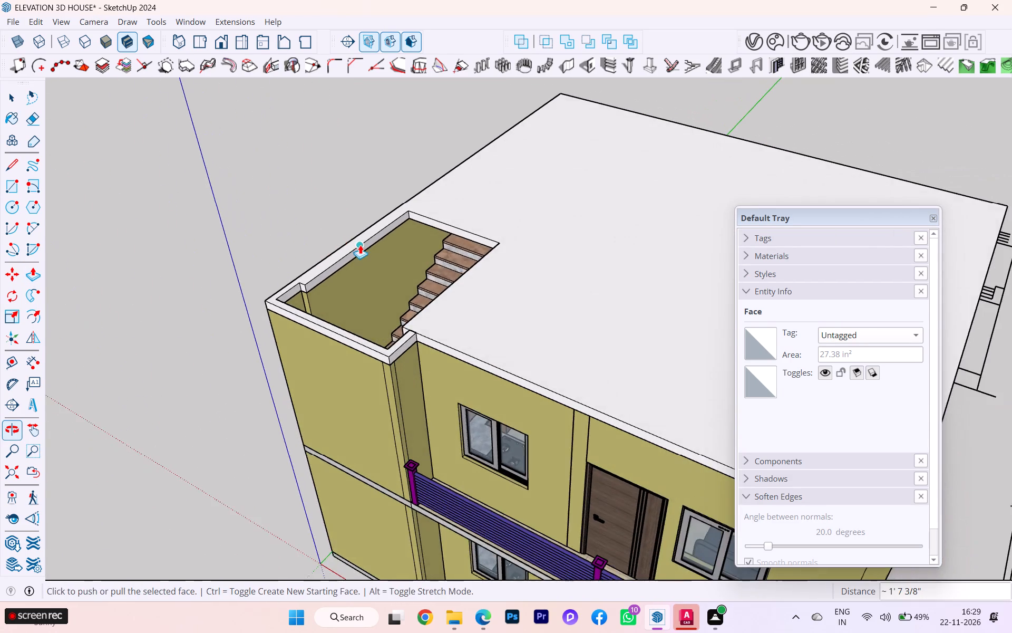
# Extend the long stair-facing side of the outer slab strip 2' 4 3/16" over the stairwell with Push/Pull.
pyautogui.scroll(4, 363, 245)
pyautogui.click(8, 100)
pyautogui.scroll(1, 367, 228)
pyautogui.scroll(-1, 367, 231)
pyautogui.scroll(2, 367, 234)
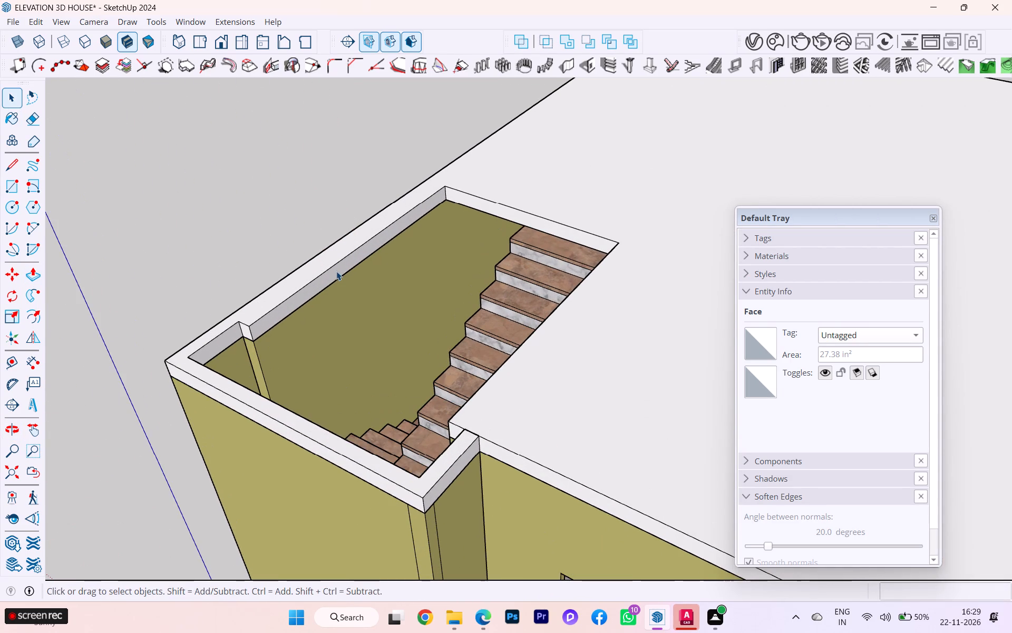
pyautogui.click(336, 271)
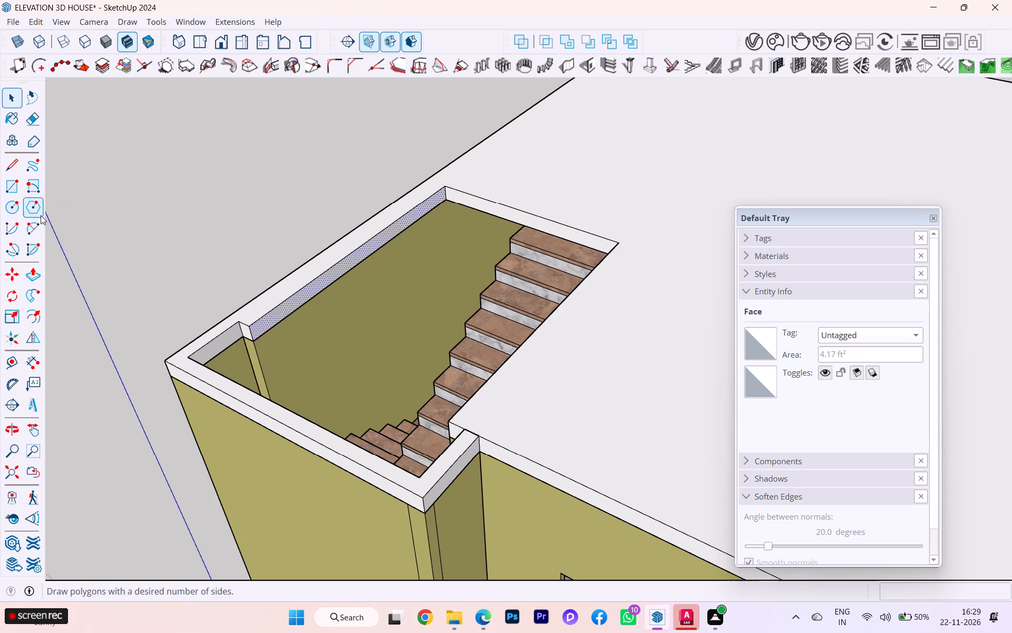
pyautogui.click(35, 273)
pyautogui.click(318, 284)
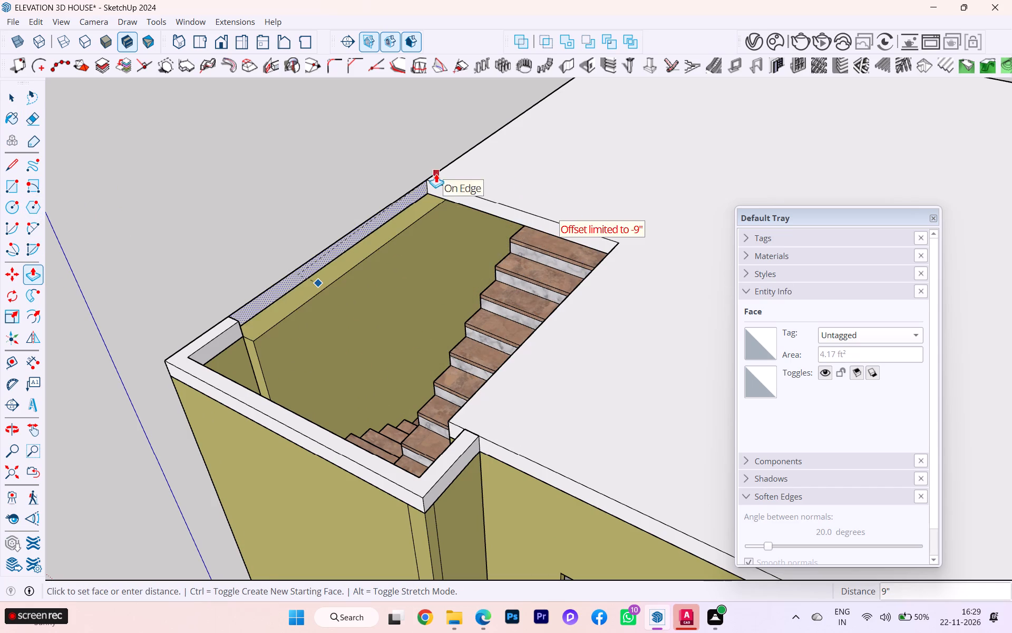
pyautogui.click(426, 169)
# Push/Pull the same slab side further by about 7 5/8", 3 1/4" and 3/8" to meet the upper stair flight's side.
pyautogui.scroll(2, 588, 250)
pyautogui.scroll(-1, 587, 250)
pyautogui.scroll(2, 582, 247)
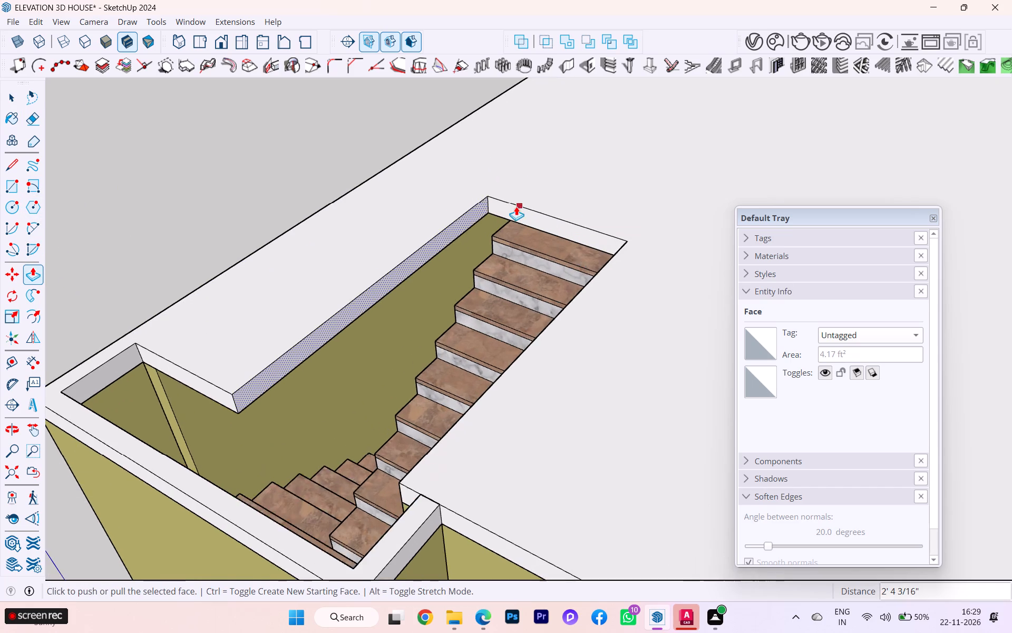
pyautogui.scroll(2, 516, 206)
pyautogui.click(476, 205)
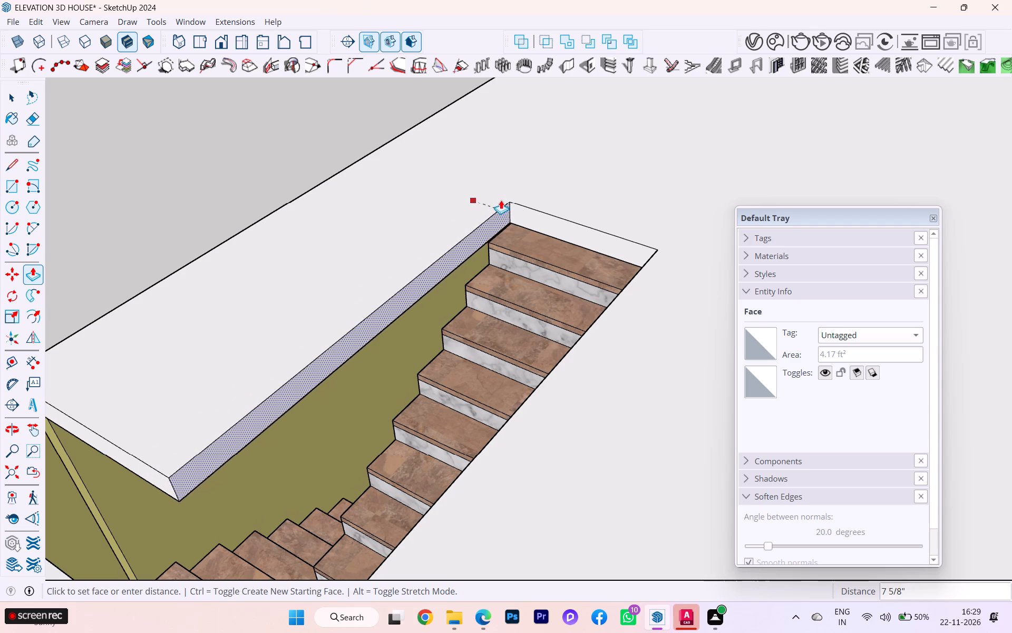
pyautogui.click(498, 196)
pyautogui.scroll(7, 488, 226)
pyautogui.click(474, 241)
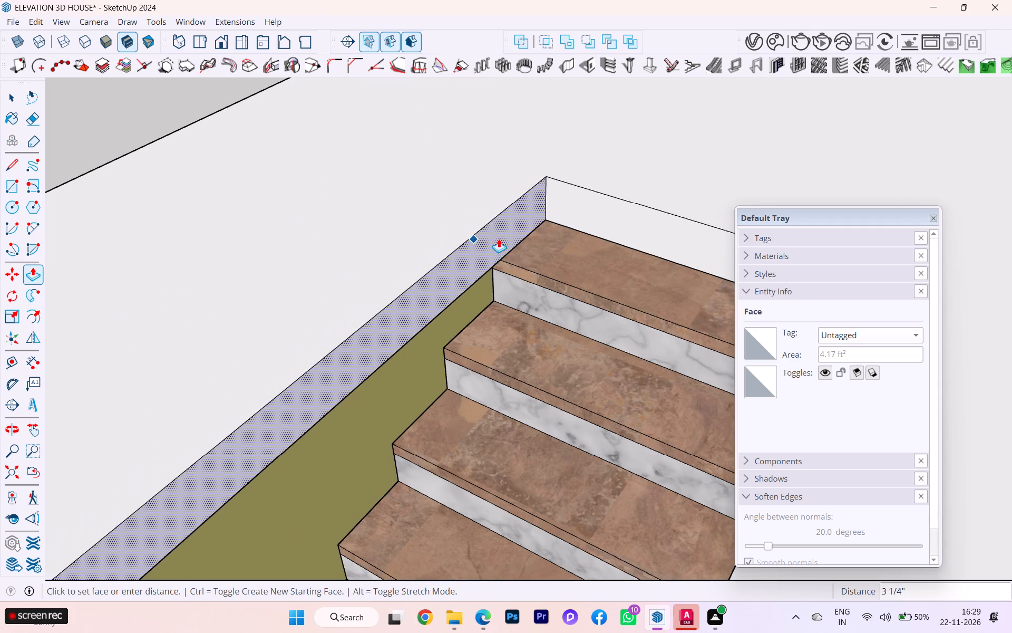
pyautogui.click(493, 229)
pyautogui.scroll(11, 515, 263)
pyautogui.scroll(-1, 491, 265)
pyautogui.scroll(1, 484, 258)
pyautogui.click(456, 232)
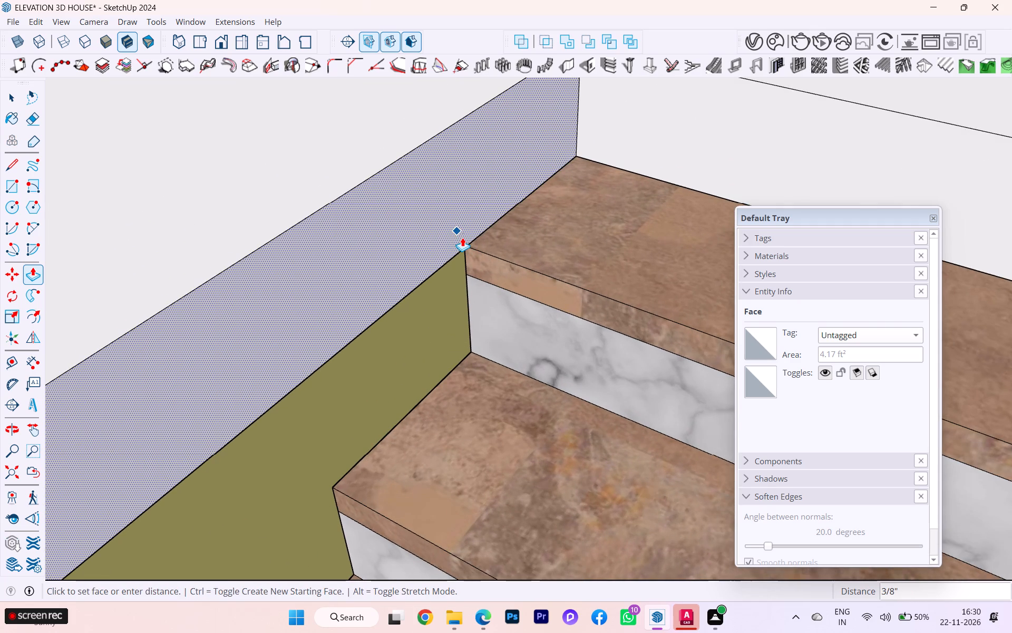
pyautogui.click(462, 237)
# Extend the widened slab's front end face 1' 7 3/8" to the front wall's slab strip with Push/Pull, closing the gap over the landing.
pyautogui.scroll(3, 551, 170)
pyautogui.scroll(-1, 555, 170)
pyautogui.scroll(3, 555, 170)
pyautogui.scroll(-4, 556, 170)
pyautogui.scroll(2, 600, 148)
pyautogui.scroll(-1, 605, 149)
pyautogui.scroll(2, 605, 149)
pyautogui.scroll(-2, 605, 151)
pyautogui.scroll(1, 610, 151)
pyautogui.scroll(-4, 610, 151)
pyautogui.scroll(2, 631, 155)
pyautogui.scroll(-4, 631, 155)
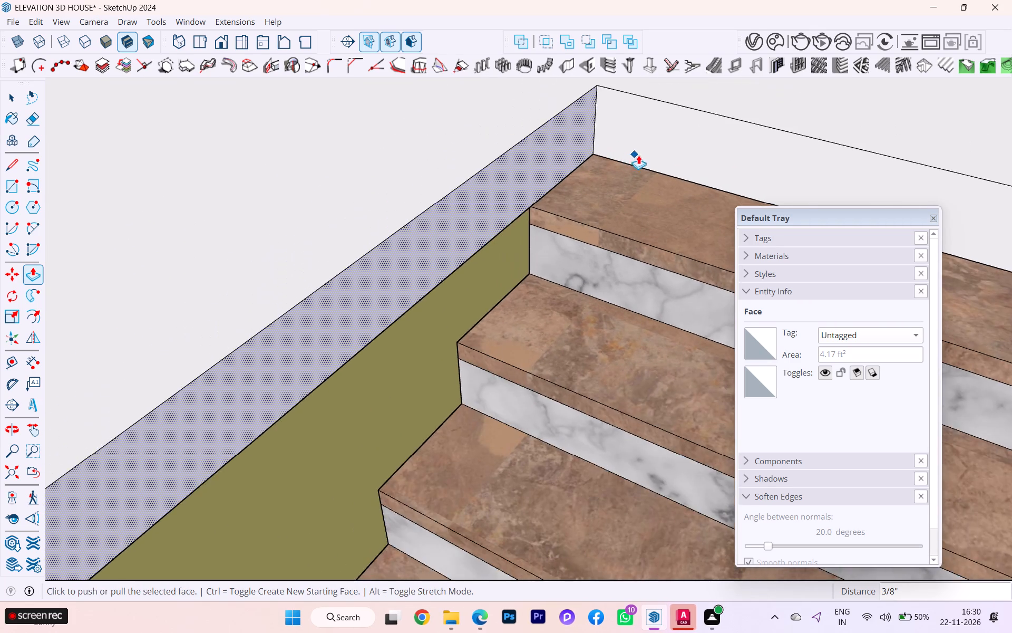
pyautogui.scroll(-5, 638, 155)
pyautogui.moveTo(643, 171); pyautogui.dragTo(667, 83, button='middle')
pyautogui.scroll(-3, 677, 92)
pyautogui.scroll(1, 679, 95)
pyautogui.scroll(-1, 679, 95)
pyautogui.scroll(-3, 546, 154)
pyautogui.moveTo(440, 187); pyautogui.dragTo(618, 243, button='middle')
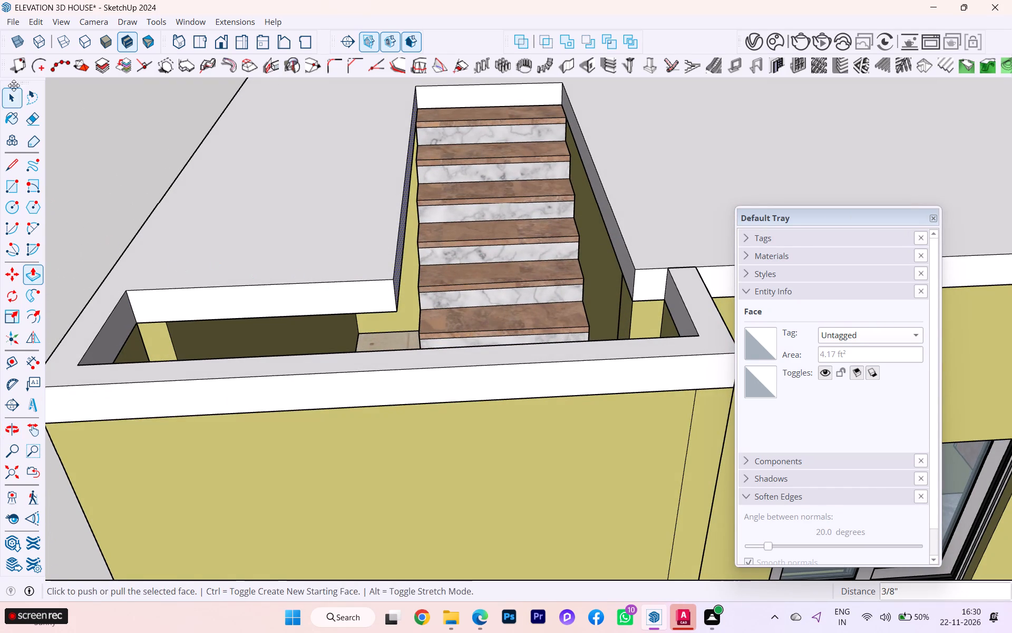
pyautogui.click(12, 101)
pyautogui.click(194, 299)
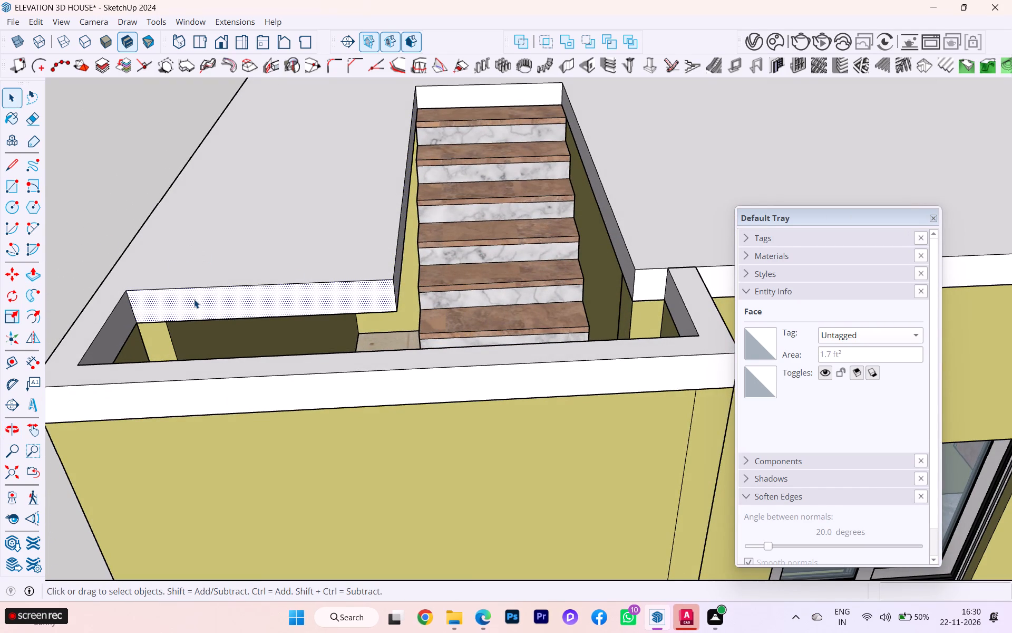
pyautogui.press('p')
pyautogui.press('Return')
pyautogui.click(194, 299)
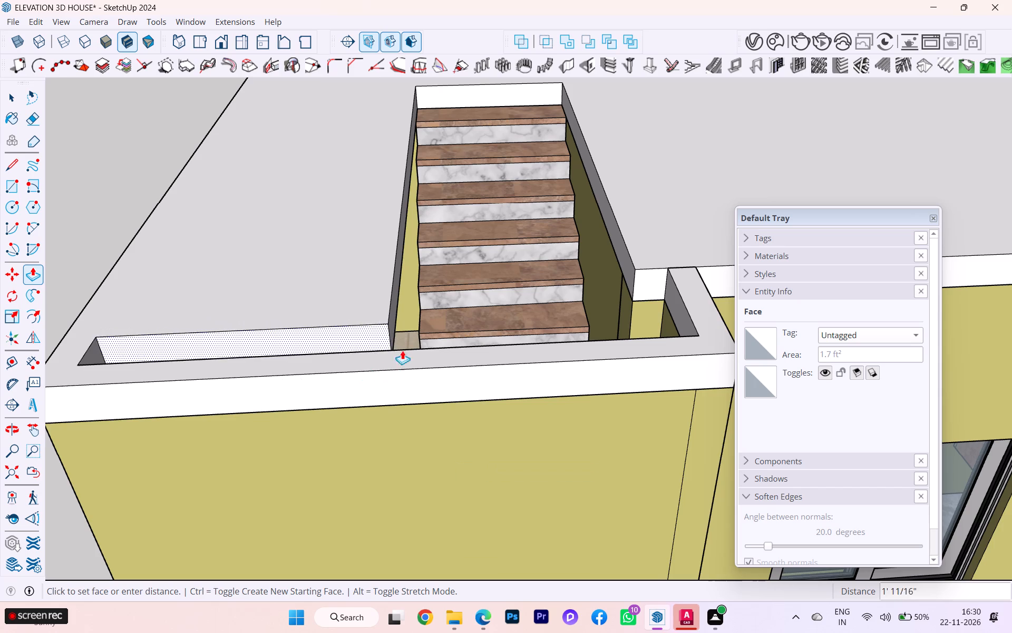
pyautogui.scroll(-1, 446, 353)
pyautogui.moveTo(446, 353); pyautogui.dragTo(106, 425, button='middle')
pyautogui.scroll(2, 438, 303)
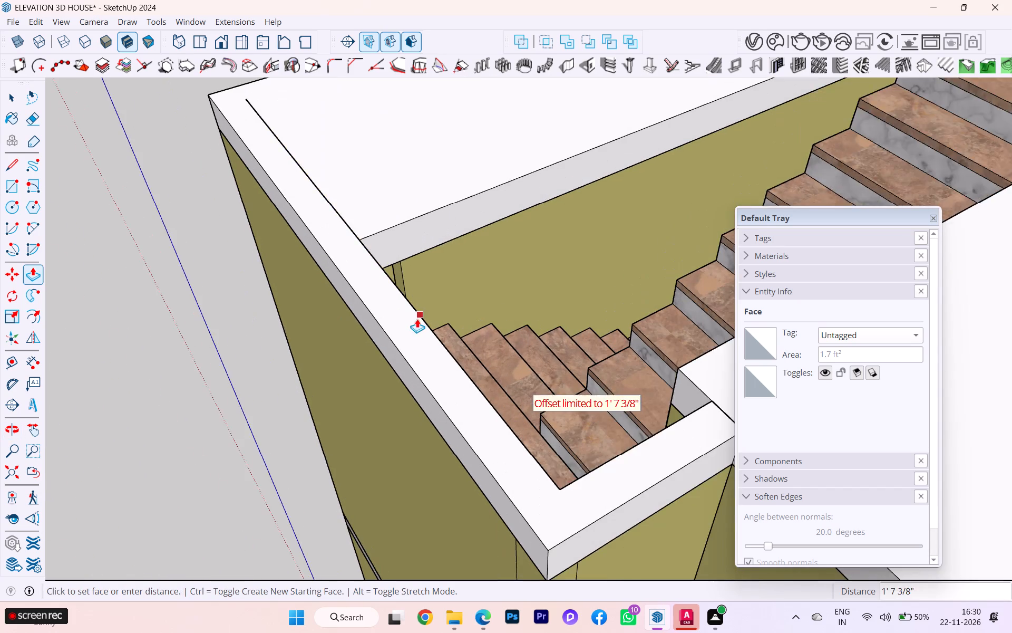
pyautogui.scroll(1, 417, 319)
pyautogui.click(446, 340)
# Examine the slab edges around the remaining stairwell opening from the front corner and from above the flights.
pyautogui.scroll(-2, 432, 348)
pyautogui.moveTo(459, 356); pyautogui.dragTo(503, 371, button='middle')
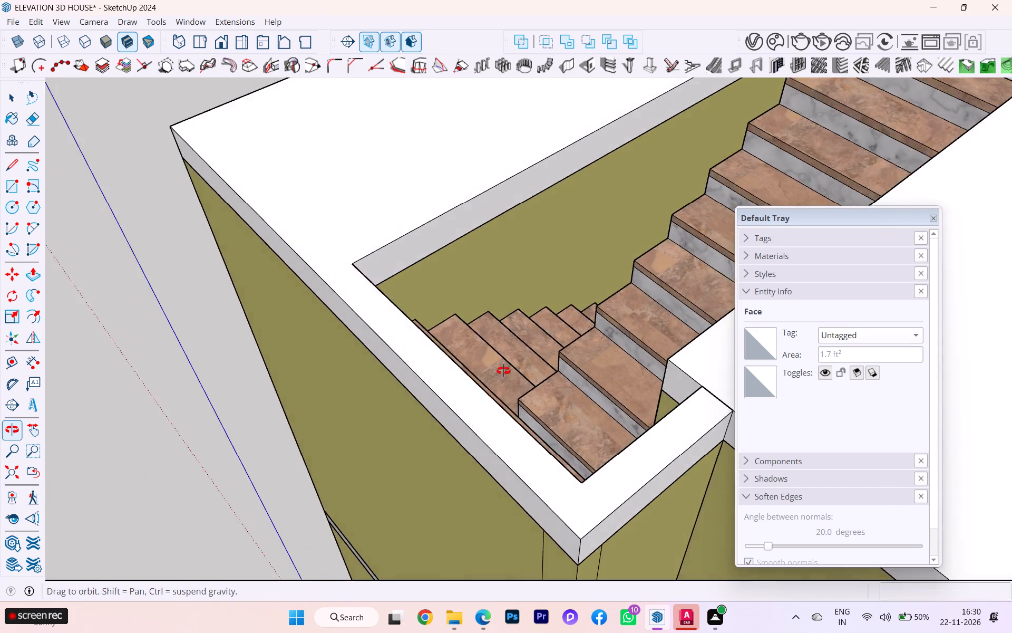
pyautogui.moveTo(503, 371); pyautogui.dragTo(266, 308, button='middle')
pyautogui.scroll(-1, 461, 292)
pyautogui.moveTo(461, 292); pyautogui.dragTo(180, 266, button='middle')
pyautogui.scroll(1, 550, 290)
pyautogui.scroll(-3, 543, 293)
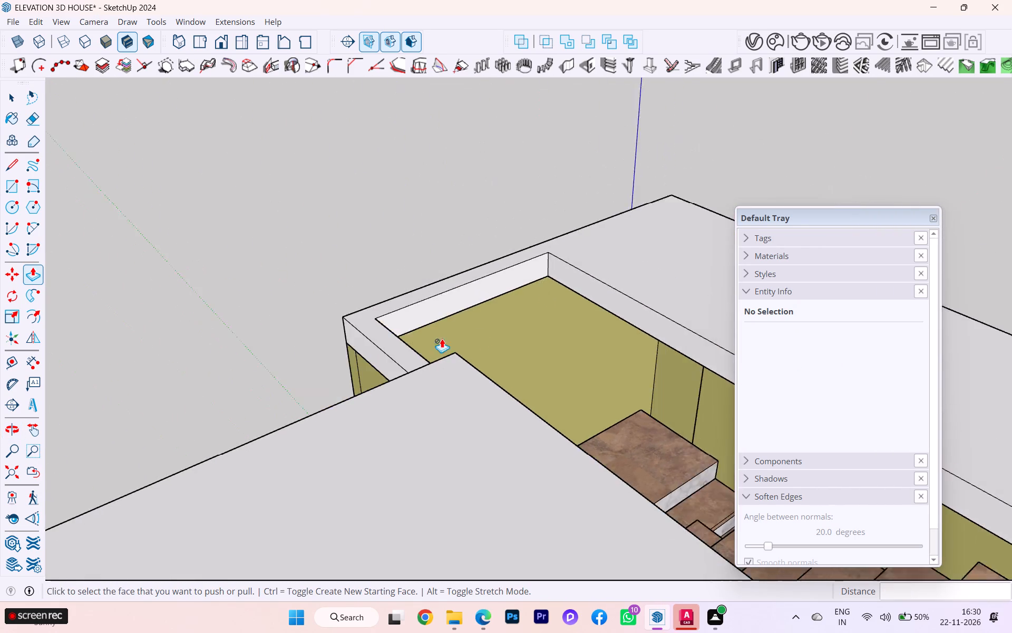
pyautogui.scroll(-8, 442, 339)
pyautogui.moveTo(486, 349); pyautogui.dragTo(270, 318, button='middle')
pyautogui.scroll(4, 481, 316)
pyautogui.scroll(-1, 490, 317)
pyautogui.scroll(1, 491, 318)
pyautogui.scroll(-1, 492, 318)
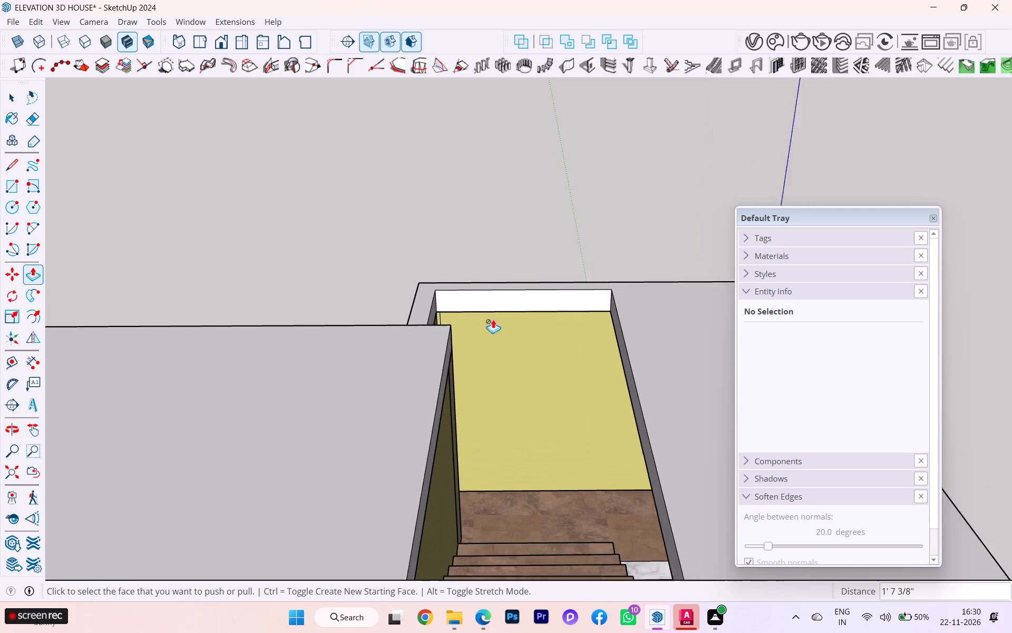
# Push/Pull the inner edge face of the front slab strip about 1' 7 3/8" over the landing to meet the main slab's corner.
pyautogui.scroll(-6, 493, 319)
pyautogui.scroll(1, 507, 329)
pyautogui.scroll(-3, 505, 329)
pyautogui.moveTo(501, 337); pyautogui.dragTo(516, 427, button='middle')
pyautogui.scroll(2, 572, 429)
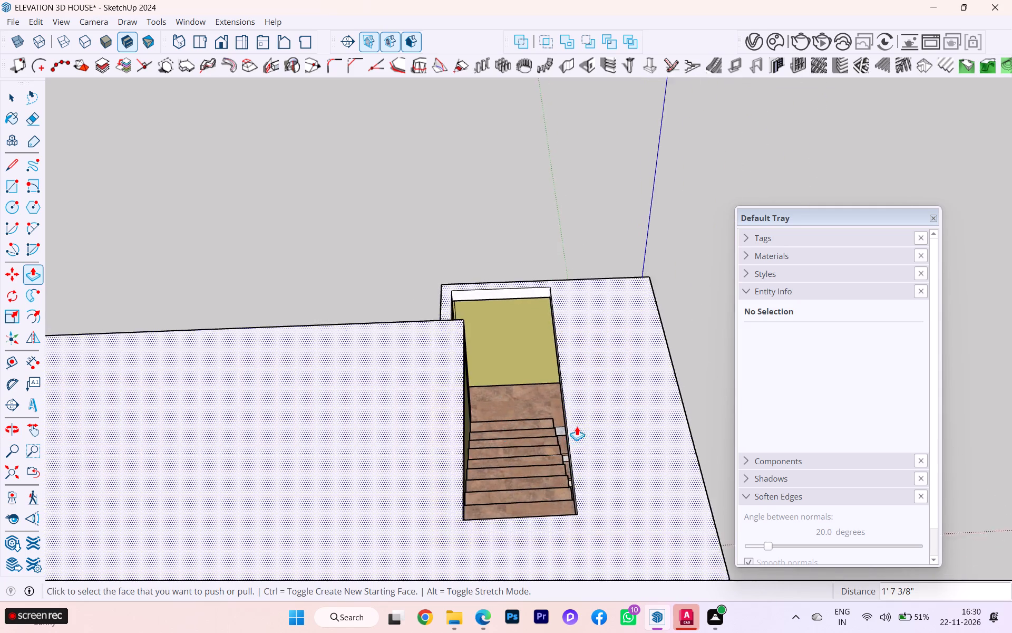
pyautogui.scroll(2, 577, 426)
pyautogui.scroll(-1, 510, 406)
pyautogui.moveTo(501, 404); pyautogui.dragTo(631, 408, button='middle')
pyautogui.scroll(2, 500, 347)
pyautogui.scroll(2, 426, 296)
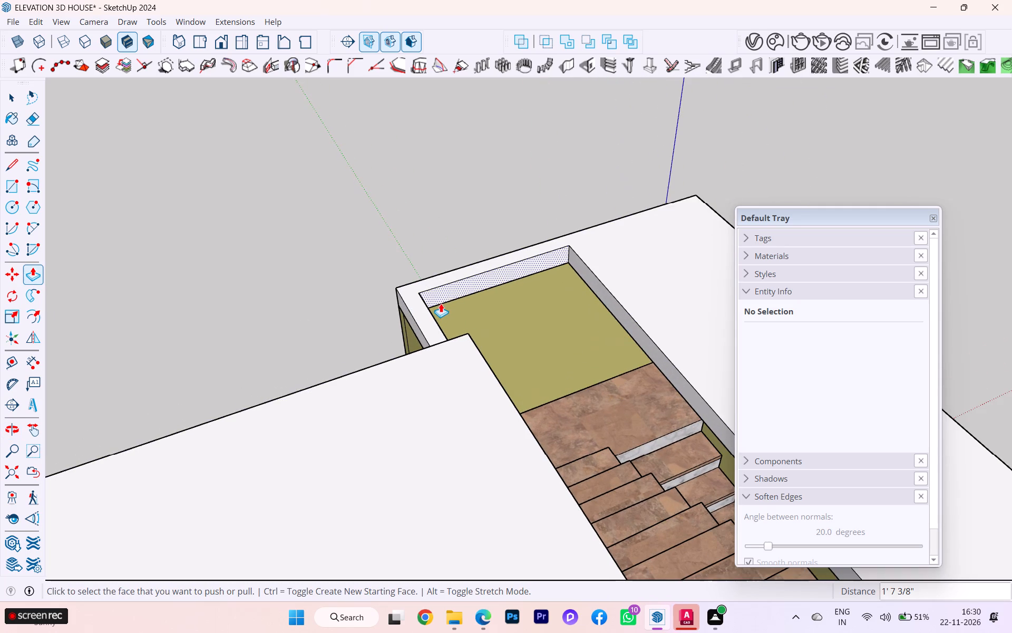
pyautogui.click(443, 298)
pyautogui.click(452, 339)
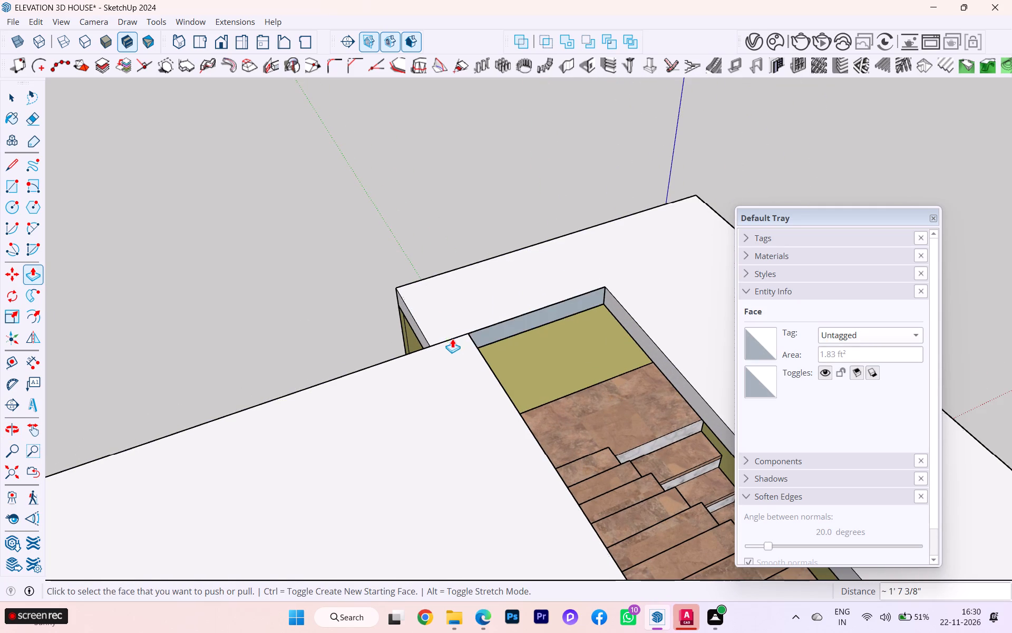
# Reverse the slab edge face at the landing end of the stairwell opening so its front side shows.
pyautogui.scroll(-2, 536, 324)
pyautogui.moveTo(536, 324); pyautogui.dragTo(469, 290, button='middle')
pyautogui.scroll(6, 442, 285)
pyautogui.scroll(-1, 537, 333)
pyautogui.scroll(3, 537, 333)
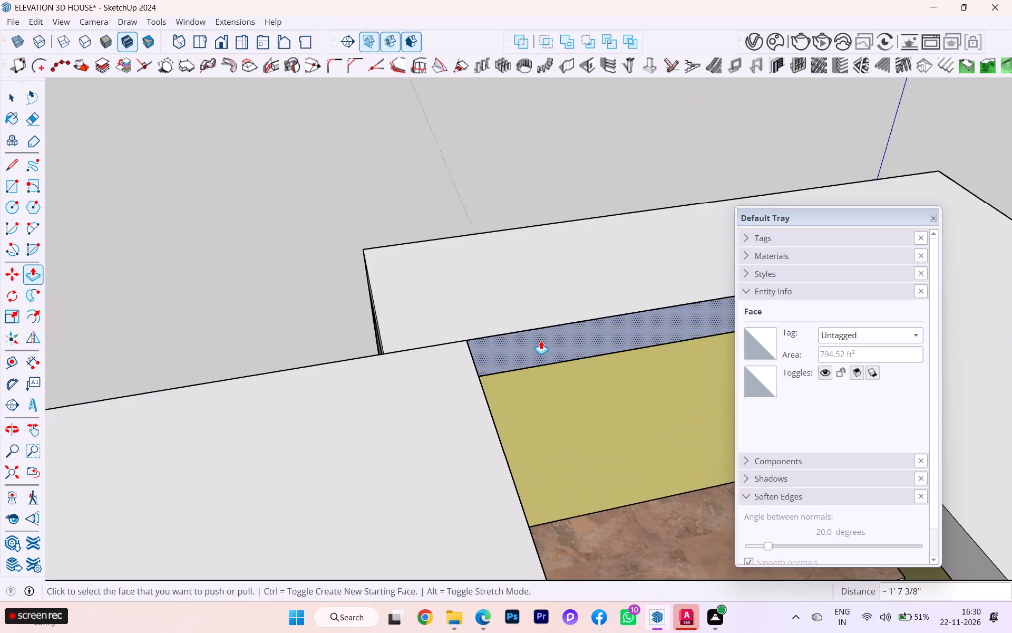
pyautogui.scroll(-1, 541, 340)
pyautogui.moveTo(536, 342); pyautogui.dragTo(400, 302, button='middle')
pyautogui.click(12, 91)
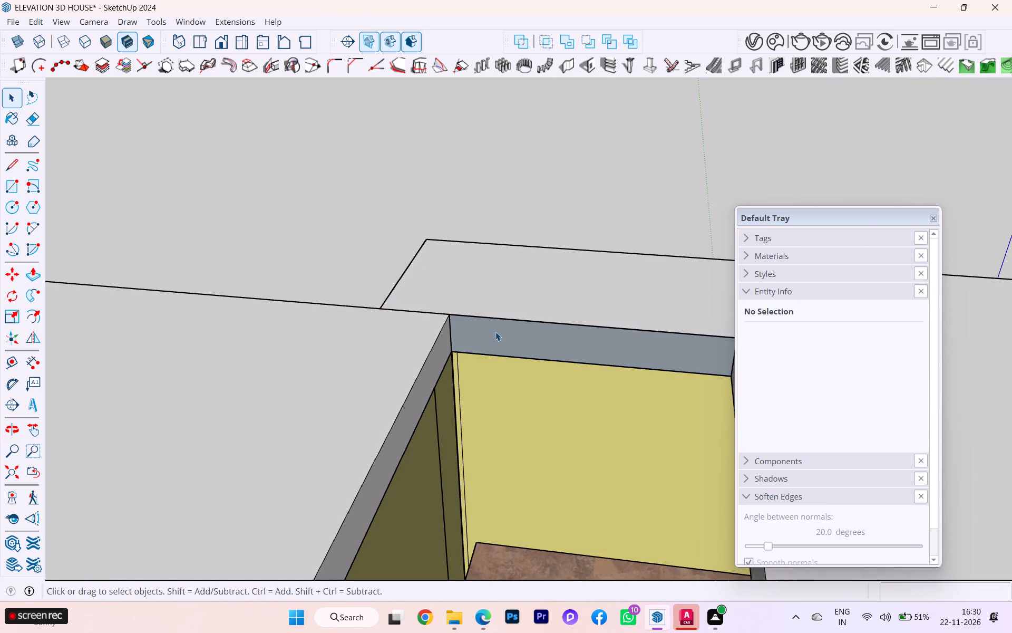
pyautogui.click(496, 334)
pyautogui.rightClick(499, 335)
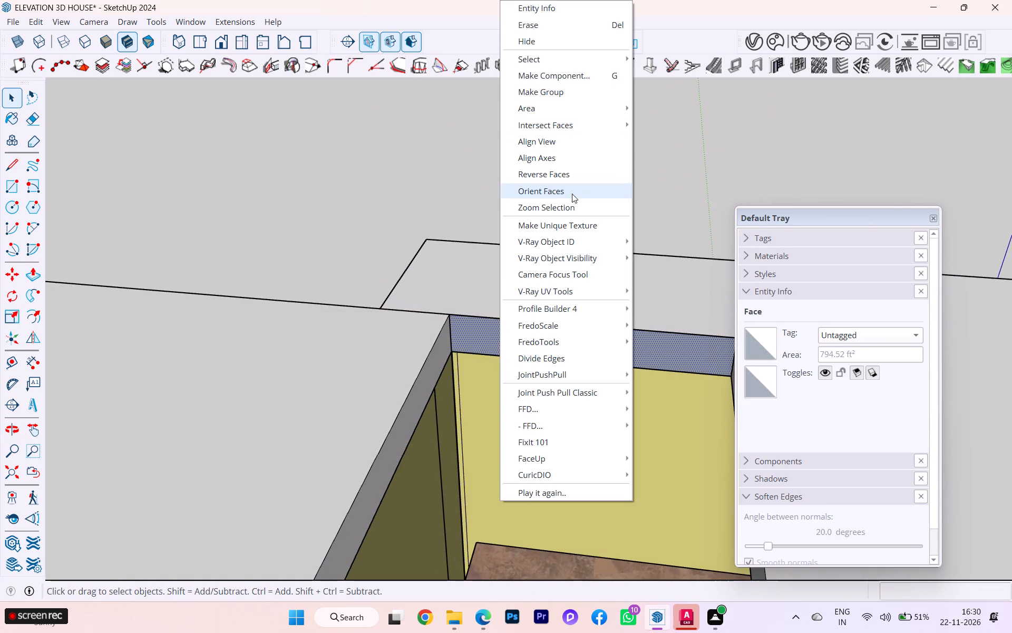
pyautogui.click(571, 180)
pyautogui.click(366, 195)
# Examine the roof slab's edges around the narrowed stairwell opening from above and from the outer side.
pyautogui.scroll(-4, 319, 213)
pyautogui.moveTo(319, 213); pyautogui.dragTo(650, 281, button='middle')
pyautogui.scroll(4, 619, 294)
pyautogui.scroll(1, 509, 279)
pyautogui.scroll(-3, 509, 279)
pyautogui.moveTo(502, 285); pyautogui.dragTo(41, 241, button='middle')
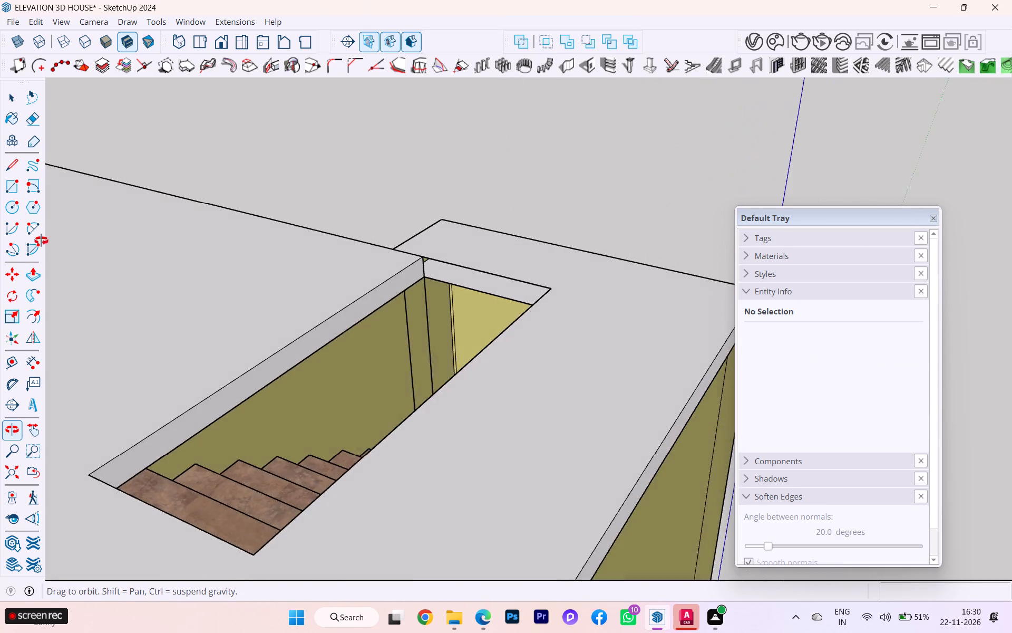
pyautogui.moveTo(41, 241); pyautogui.dragTo(41, 241, button='middle')
pyautogui.scroll(1, 464, 277)
pyautogui.scroll(-2, 482, 281)
pyautogui.moveTo(487, 283); pyautogui.dragTo(333, 304, button='middle')
pyautogui.scroll(-1, 412, 272)
pyautogui.scroll(1, 412, 272)
pyautogui.scroll(-3, 412, 272)
pyautogui.scroll(1, 412, 273)
pyautogui.scroll(-1, 412, 273)
pyautogui.moveTo(419, 277); pyautogui.dragTo(443, 287, button='middle')
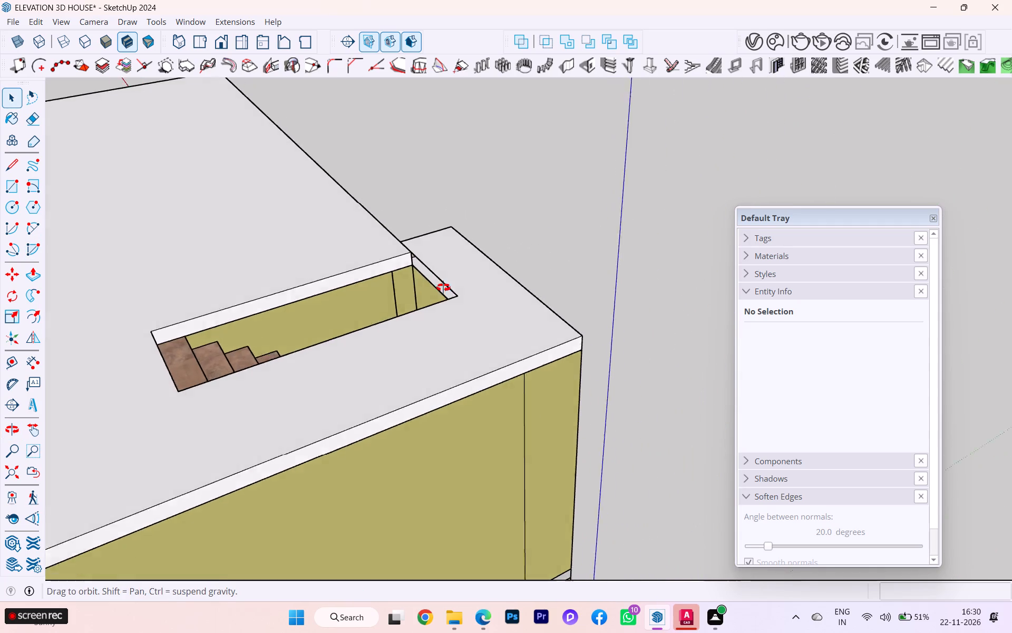
pyautogui.moveTo(443, 287); pyautogui.dragTo(555, 307, button='middle')
pyautogui.scroll(-5, 550, 284)
pyautogui.scroll(3, 550, 284)
pyautogui.scroll(-1, 550, 284)
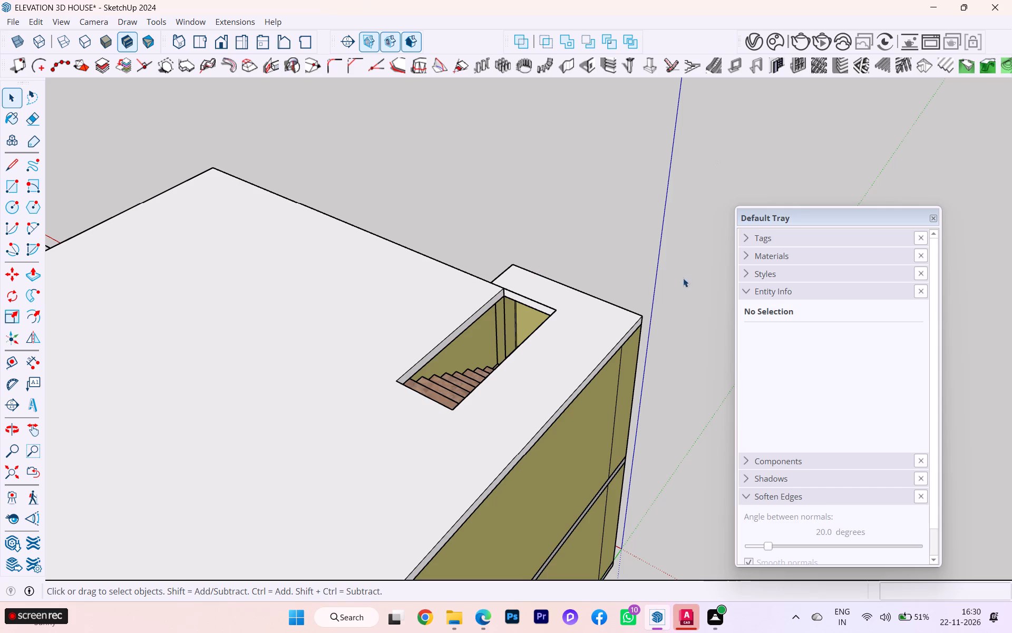
# Examine the roof slab's front corner beside the stairwell and how it sits on the stair-side walls and balcony front.
pyautogui.scroll(1, 595, 303)
pyautogui.scroll(-3, 587, 306)
pyautogui.scroll(1, 573, 318)
pyautogui.scroll(-1, 572, 318)
pyautogui.moveTo(571, 321); pyautogui.dragTo(188, 301, button='middle')
pyautogui.scroll(12, 342, 213)
pyautogui.scroll(-2, 334, 223)
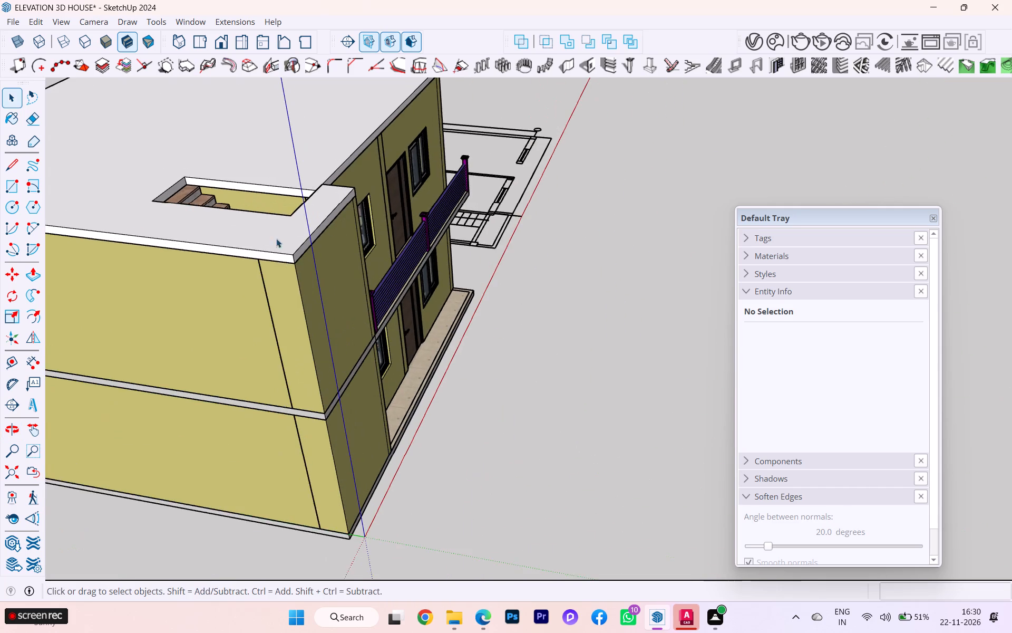
pyautogui.moveTo(238, 237); pyautogui.dragTo(87, 235, button='middle')
pyautogui.scroll(-1, 240, 145)
pyautogui.scroll(4, 242, 143)
pyautogui.scroll(8, 303, 177)
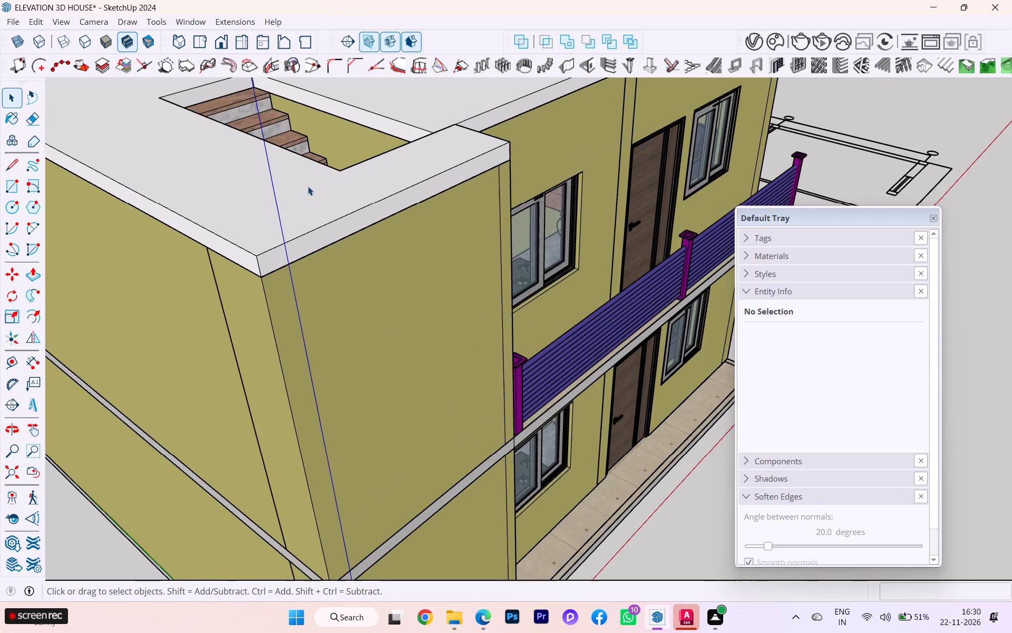
pyautogui.scroll(1, 309, 189)
pyautogui.scroll(-1, 309, 189)
pyautogui.scroll(-2, 369, 225)
pyautogui.scroll(1, 371, 225)
pyautogui.scroll(-2, 374, 226)
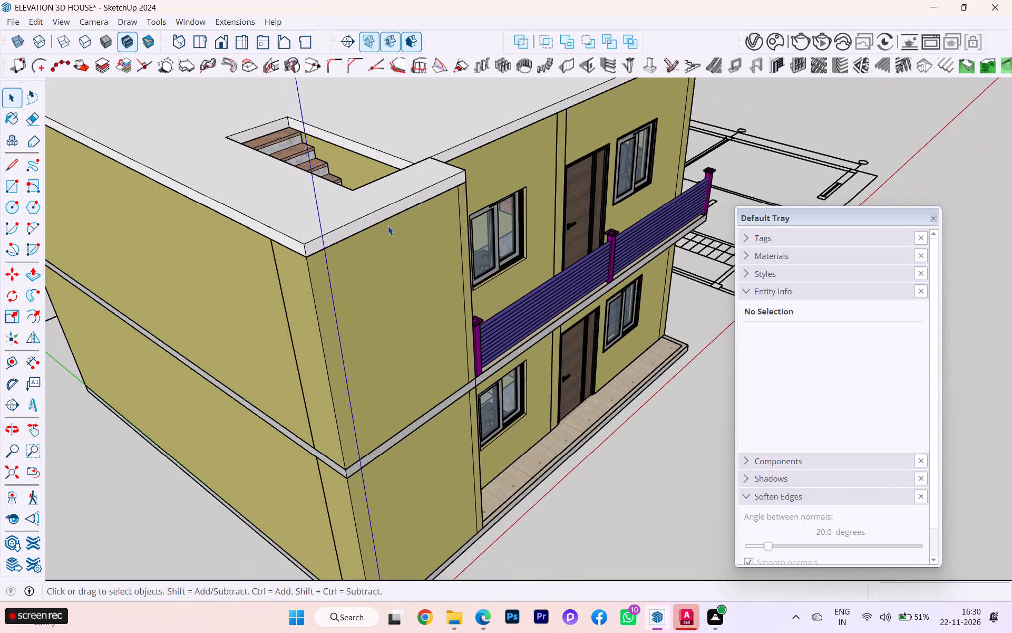
pyautogui.scroll(-1, 388, 221)
pyautogui.scroll(1, 390, 223)
pyautogui.scroll(-1, 391, 224)
pyautogui.moveTo(369, 223); pyautogui.dragTo(154, 210, button='middle')
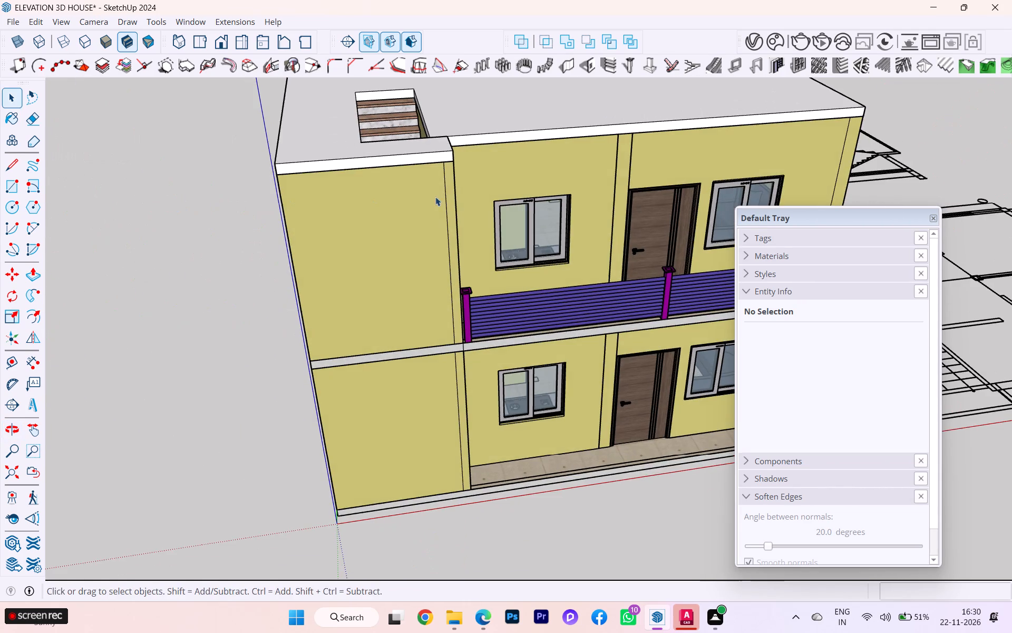
pyautogui.moveTo(435, 196); pyautogui.dragTo(678, 275, button='middle')
pyautogui.scroll(5, 678, 268)
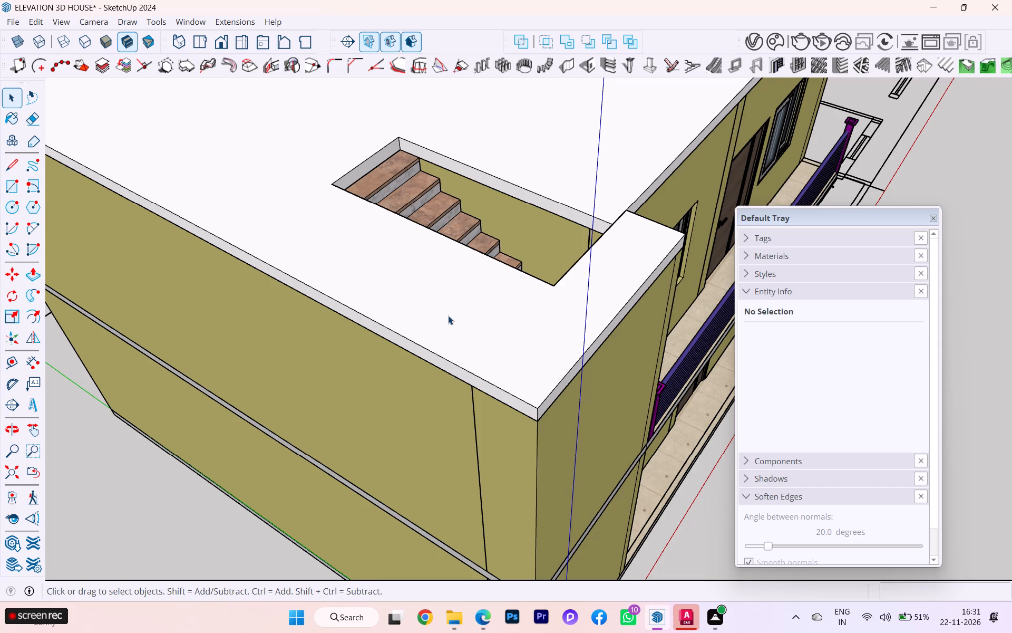
pyautogui.scroll(-5, 301, 273)
pyautogui.scroll(2, 500, 538)
pyautogui.scroll(-1, 503, 546)
pyautogui.scroll(9, 503, 546)
pyautogui.scroll(-2, 469, 479)
pyautogui.scroll(5, 469, 479)
pyautogui.scroll(-1, 447, 460)
pyautogui.scroll(2, 447, 460)
pyautogui.scroll(-1, 446, 460)
pyautogui.scroll(2, 446, 460)
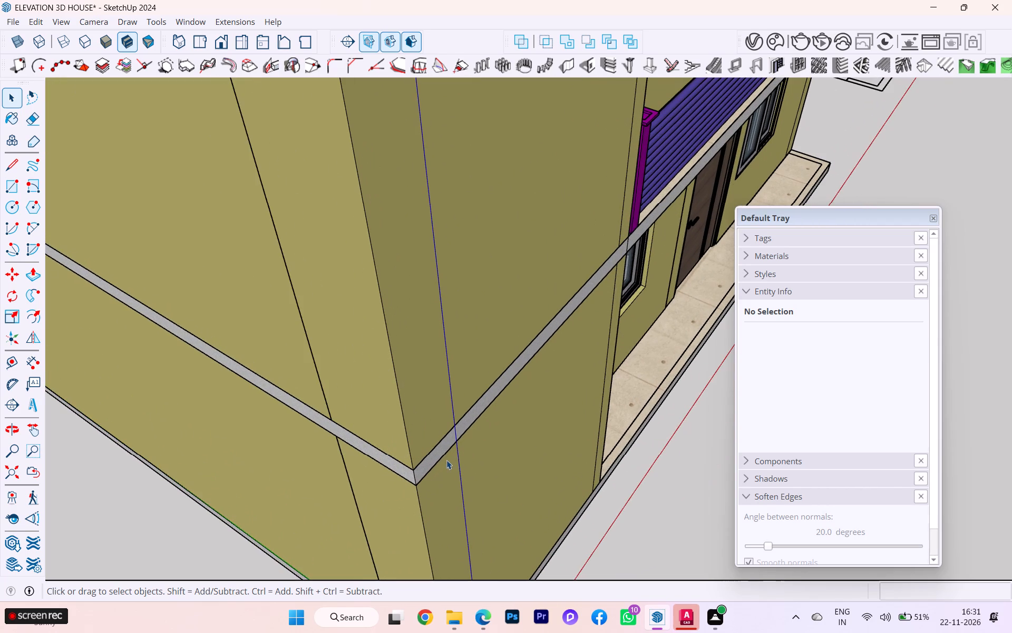
# Open the first-floor group and inspect the intermediate floor slab's front edge at the stair-side corner.
pyautogui.scroll(-1, 488, 437)
pyautogui.moveTo(461, 418); pyautogui.dragTo(317, 276, button='middle')
pyautogui.scroll(3, 379, 277)
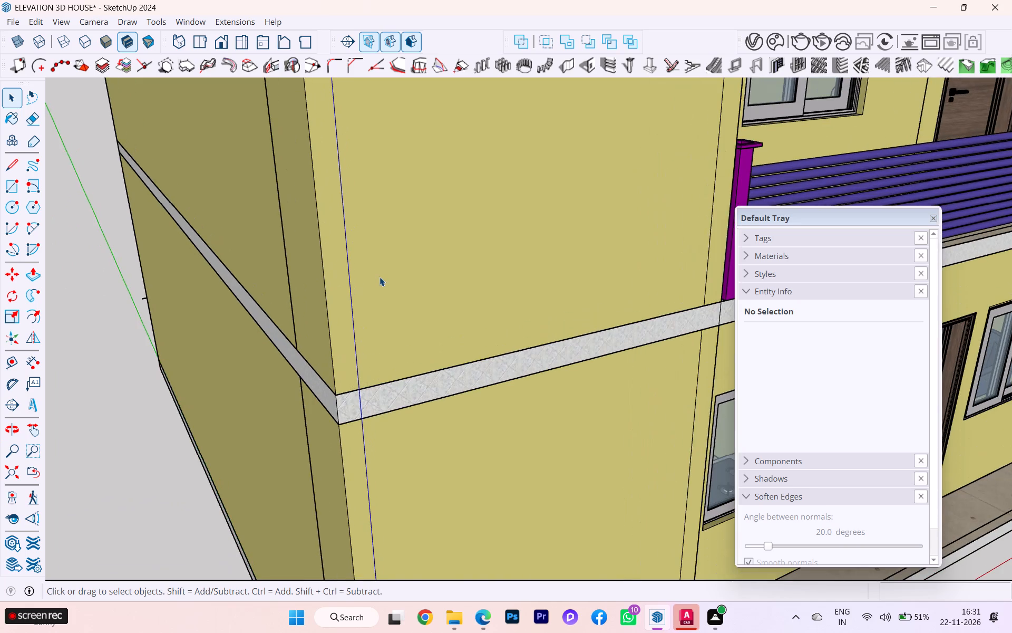
pyautogui.click(356, 401)
pyautogui.doubleClick(356, 401)
pyautogui.click(373, 404)
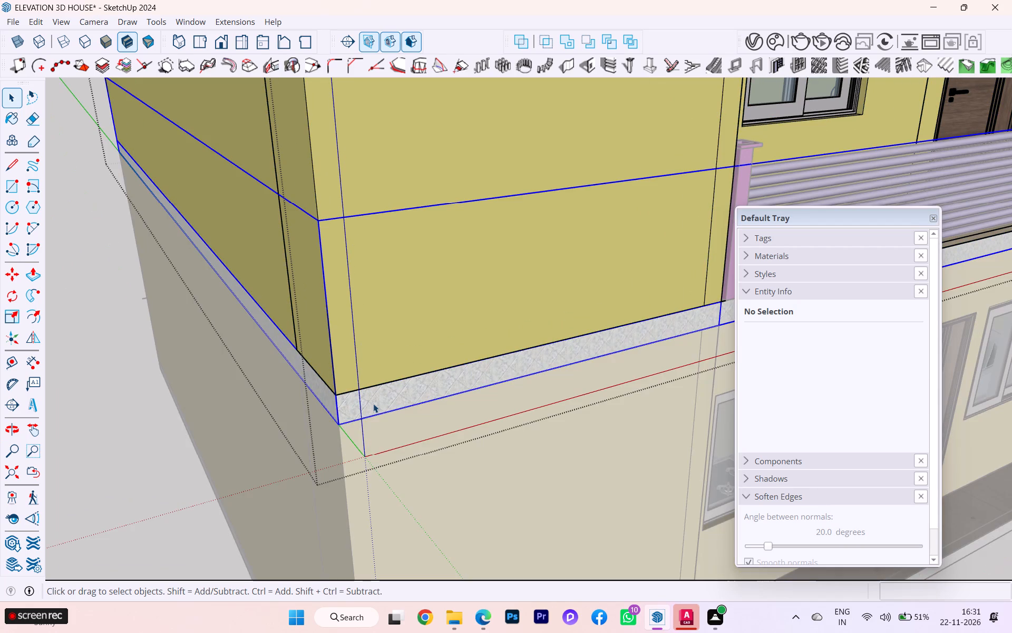
pyautogui.click(373, 402)
pyautogui.scroll(-10, 326, 376)
pyautogui.scroll(1, 336, 351)
pyautogui.scroll(-2, 336, 351)
pyautogui.scroll(5, 354, 361)
pyautogui.scroll(-4, 355, 361)
pyautogui.click(219, 404)
pyautogui.scroll(-4, 202, 396)
pyautogui.scroll(2, 233, 393)
pyautogui.scroll(-1, 237, 392)
pyautogui.scroll(2, 249, 389)
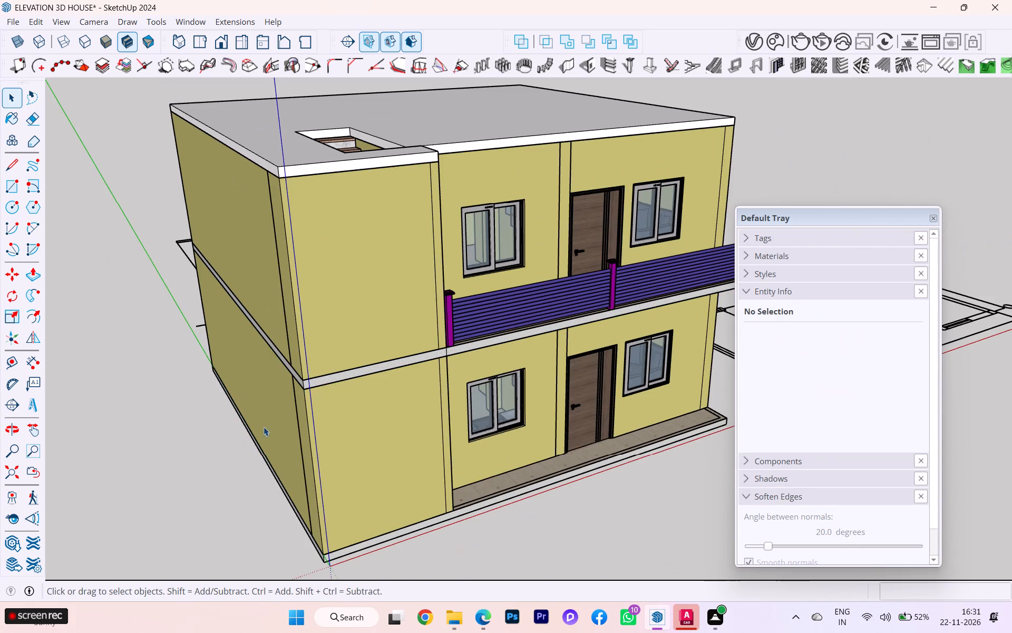
pyautogui.click(203, 442)
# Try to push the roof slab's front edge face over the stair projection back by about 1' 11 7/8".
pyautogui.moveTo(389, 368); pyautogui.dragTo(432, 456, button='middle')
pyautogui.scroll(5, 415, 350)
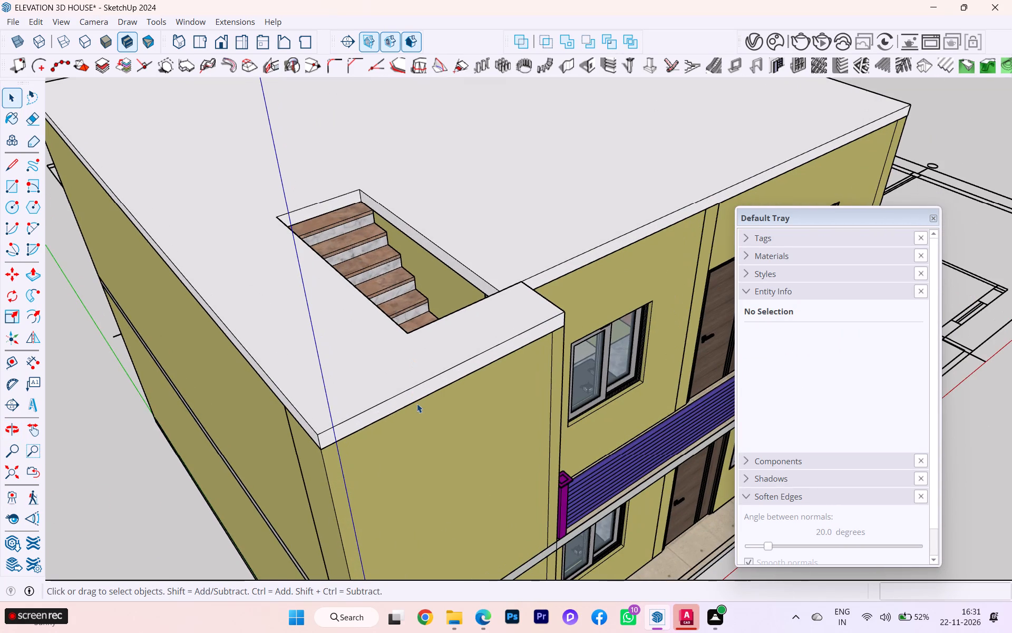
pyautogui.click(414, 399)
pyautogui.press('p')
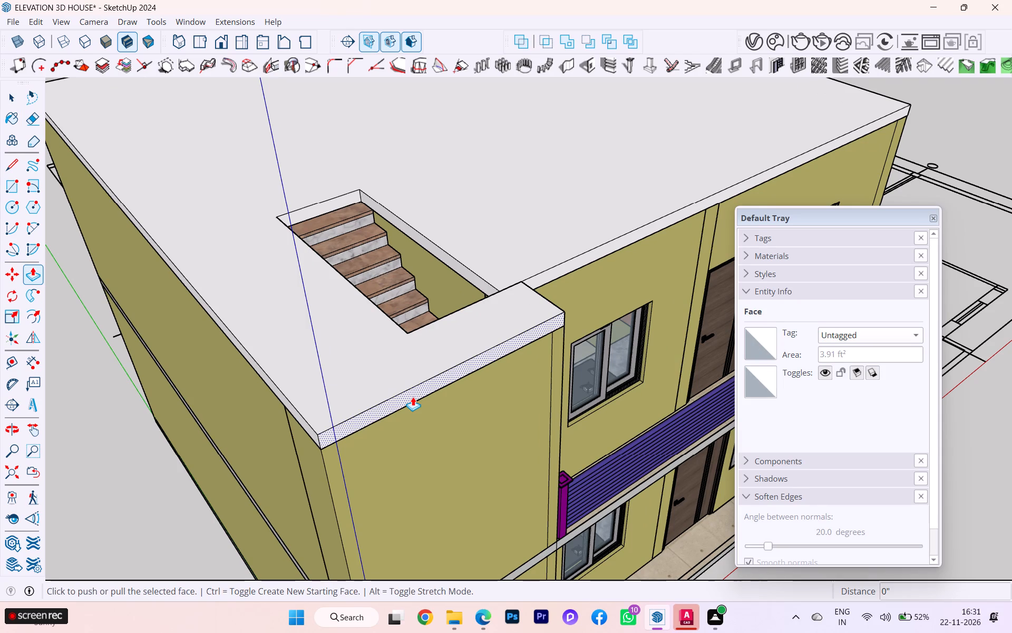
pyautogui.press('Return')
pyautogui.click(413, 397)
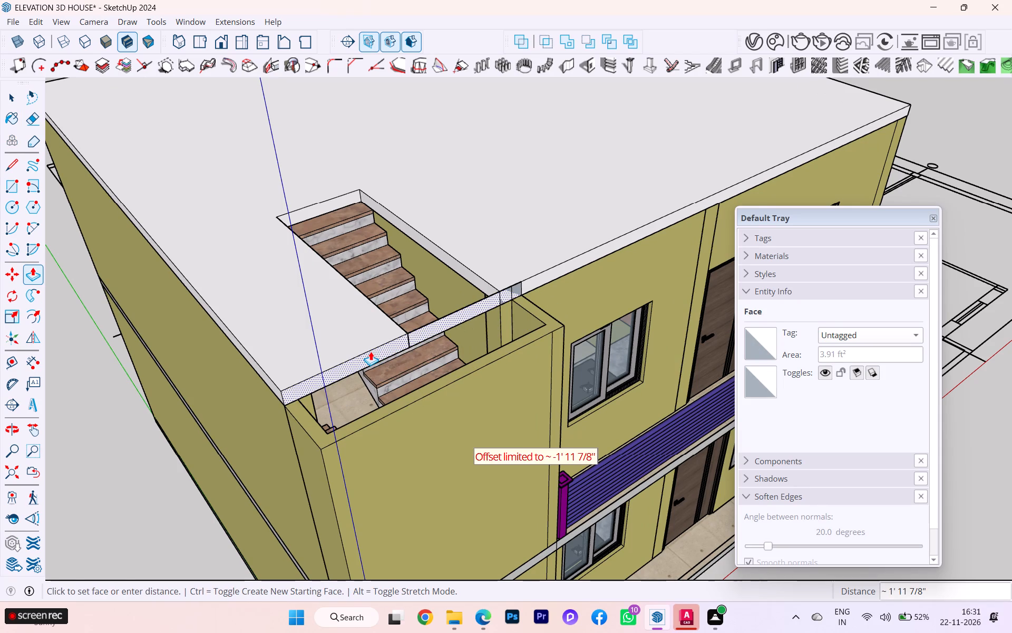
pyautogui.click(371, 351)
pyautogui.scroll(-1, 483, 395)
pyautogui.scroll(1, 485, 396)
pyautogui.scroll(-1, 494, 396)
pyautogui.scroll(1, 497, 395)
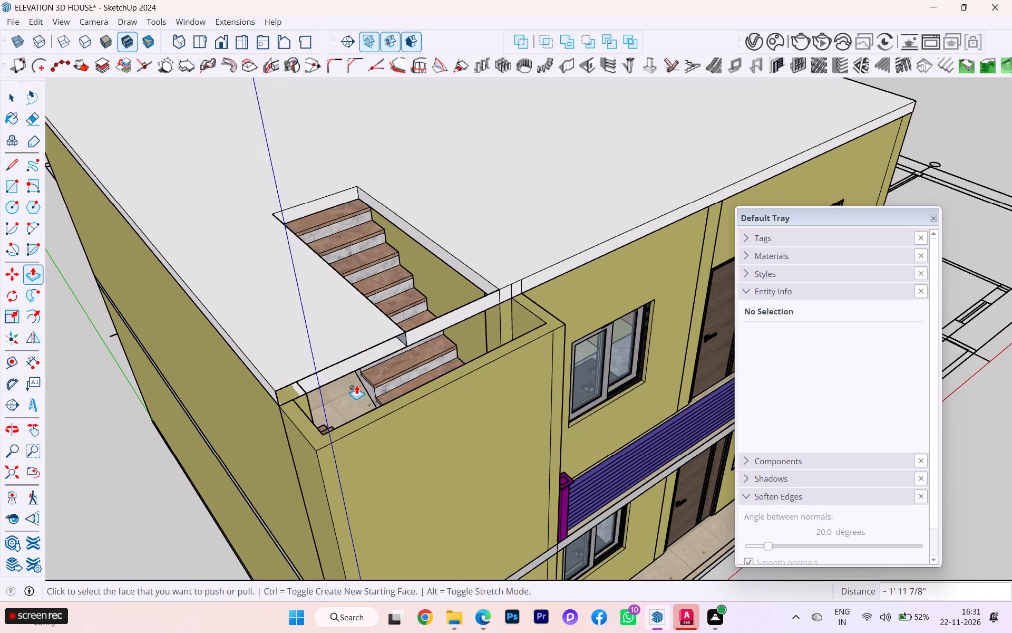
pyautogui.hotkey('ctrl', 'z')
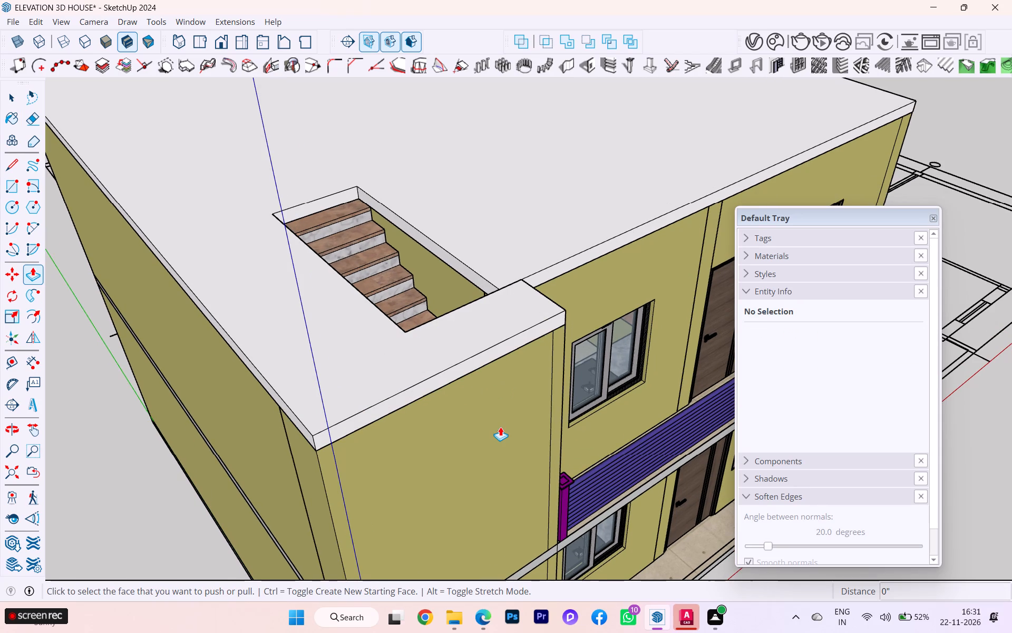
# Push/Pull the roof slab's front edge face over the stair projection back by 1' 11/16", exposing the wall top.
pyautogui.click(500, 348)
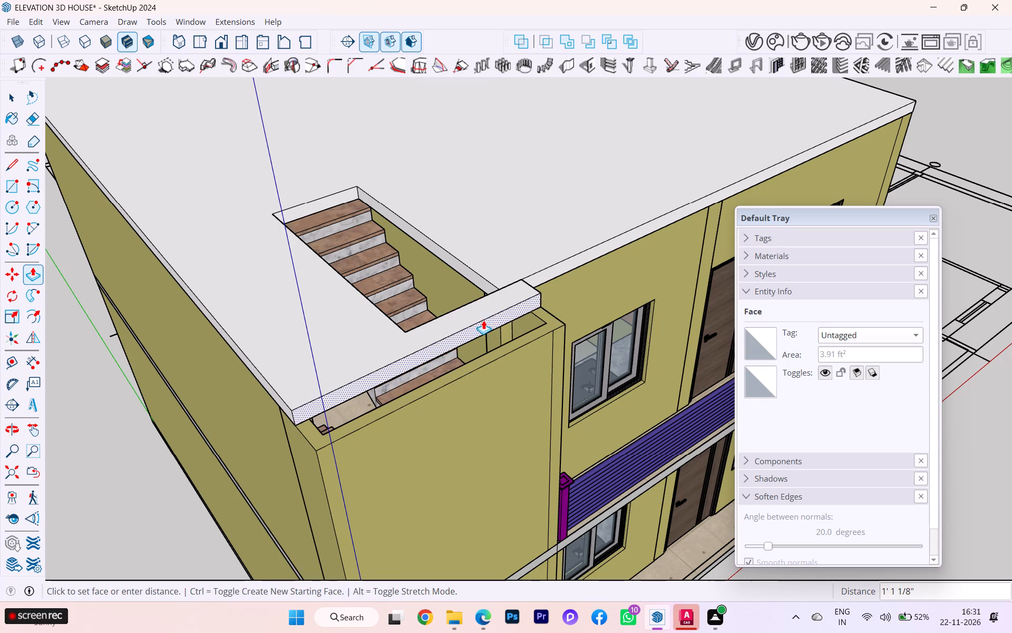
pyautogui.click(483, 320)
pyautogui.scroll(-2, 608, 322)
pyautogui.moveTo(538, 336); pyautogui.dragTo(390, 347, button='middle')
pyautogui.scroll(-1, 649, 220)
pyautogui.scroll(3, 651, 223)
pyautogui.scroll(-2, 653, 223)
pyautogui.scroll(1, 654, 224)
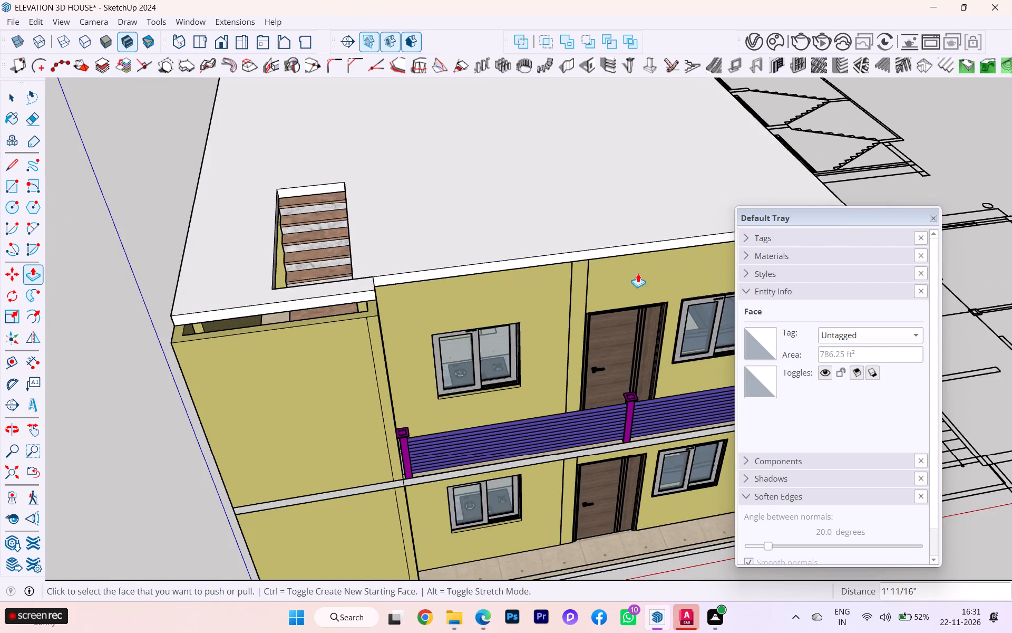
pyautogui.scroll(-3, 557, 227)
pyautogui.scroll(1, 571, 223)
pyautogui.scroll(-1, 571, 223)
pyautogui.moveTo(575, 224); pyautogui.dragTo(568, 246, button='middle')
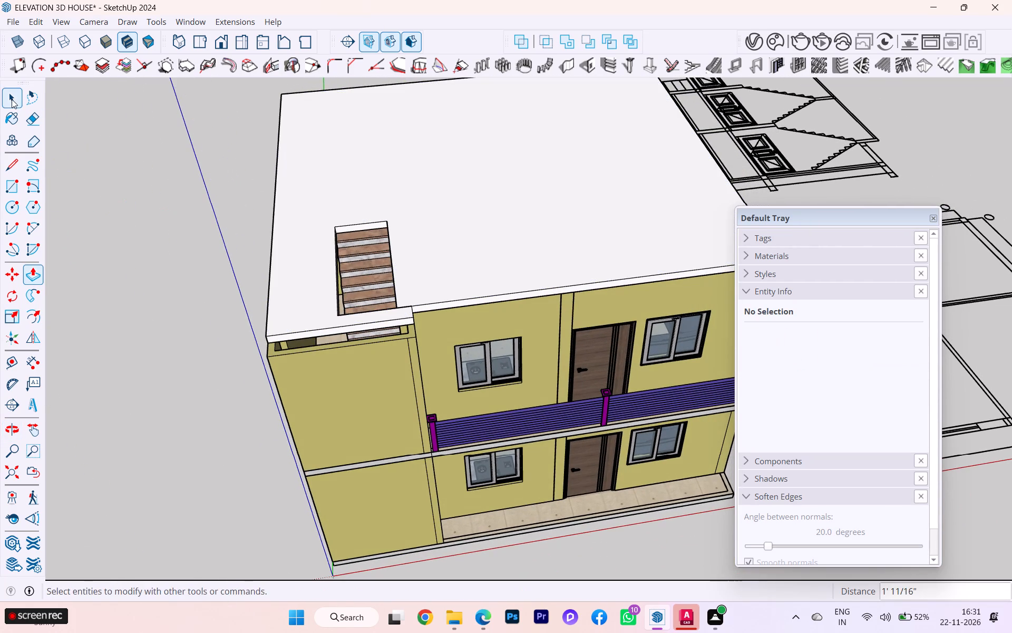
# Open the first-floor group and select the exposed wall-top face beneath the roof slab at the stair projection.
pyautogui.click(12, 99)
pyautogui.scroll(-2, 234, 372)
pyautogui.scroll(2, 237, 376)
pyautogui.scroll(-1, 242, 379)
pyautogui.scroll(1, 299, 362)
pyautogui.scroll(-1, 299, 362)
pyautogui.scroll(11, 300, 362)
pyautogui.click(318, 332)
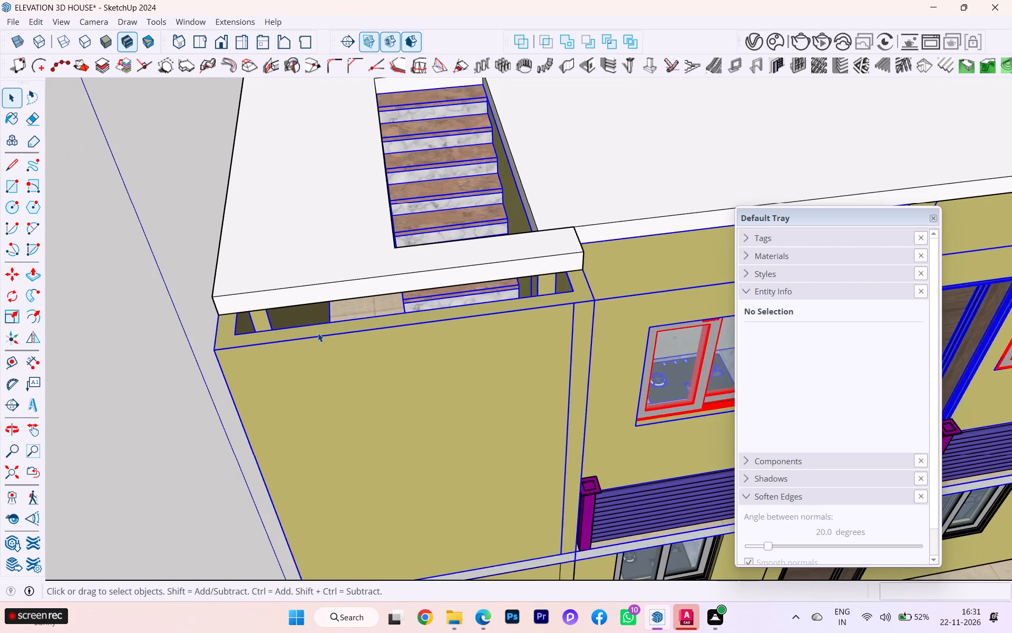
pyautogui.scroll(3, 318, 333)
pyautogui.scroll(-2, 318, 333)
pyautogui.scroll(1, 318, 333)
pyautogui.doubleClick(318, 335)
pyautogui.click(305, 341)
pyautogui.click(309, 335)
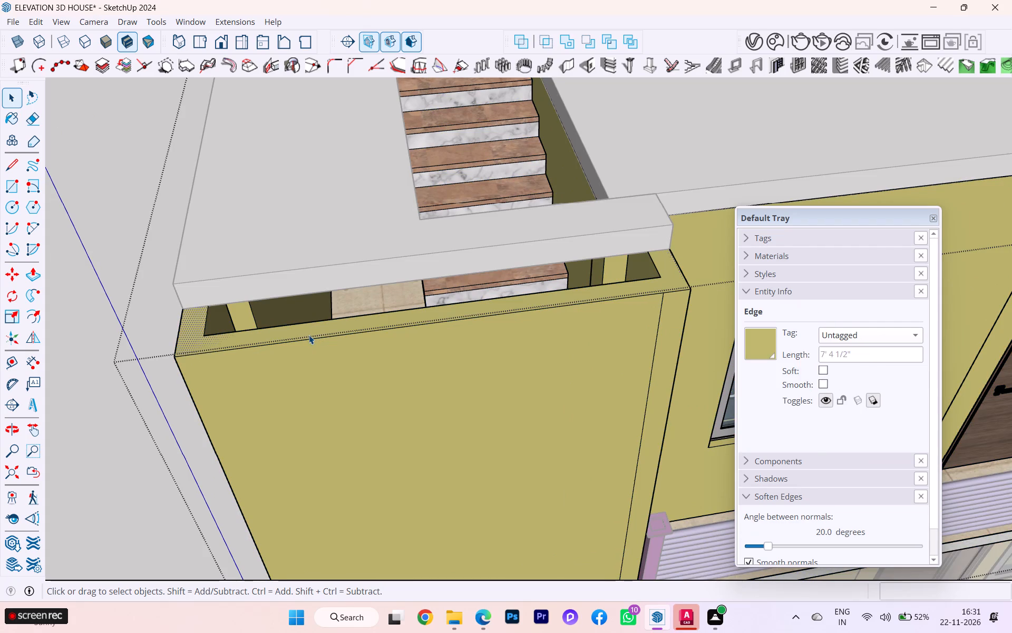
pyautogui.click(315, 331)
# Examine how the stair projection's wall top meets the roof slab's front edge and the side walls.
pyautogui.scroll(-1, 367, 324)
pyautogui.scroll(1, 370, 325)
pyautogui.scroll(-1, 372, 325)
pyautogui.scroll(3, 367, 328)
pyautogui.scroll(-3, 388, 327)
pyautogui.scroll(1, 400, 329)
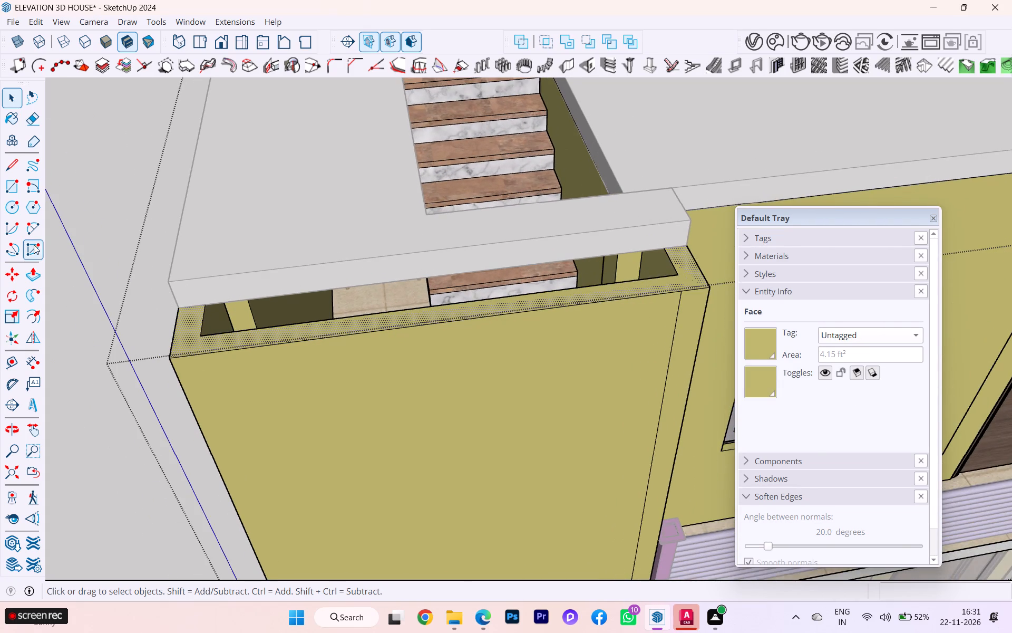
pyautogui.scroll(-3, 221, 247)
pyautogui.scroll(-1, 289, 253)
pyautogui.scroll(3, 289, 252)
pyautogui.scroll(-4, 289, 252)
pyautogui.scroll(1, 299, 248)
pyautogui.scroll(-11, 299, 248)
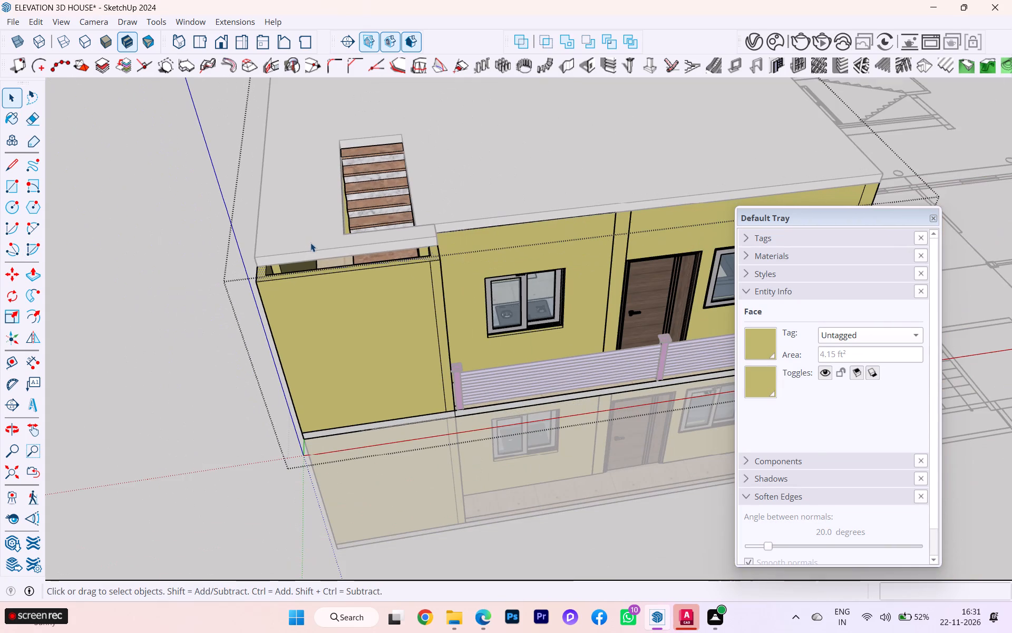
pyautogui.scroll(-1, 381, 252)
pyautogui.moveTo(372, 257); pyautogui.dragTo(441, 262, button='middle')
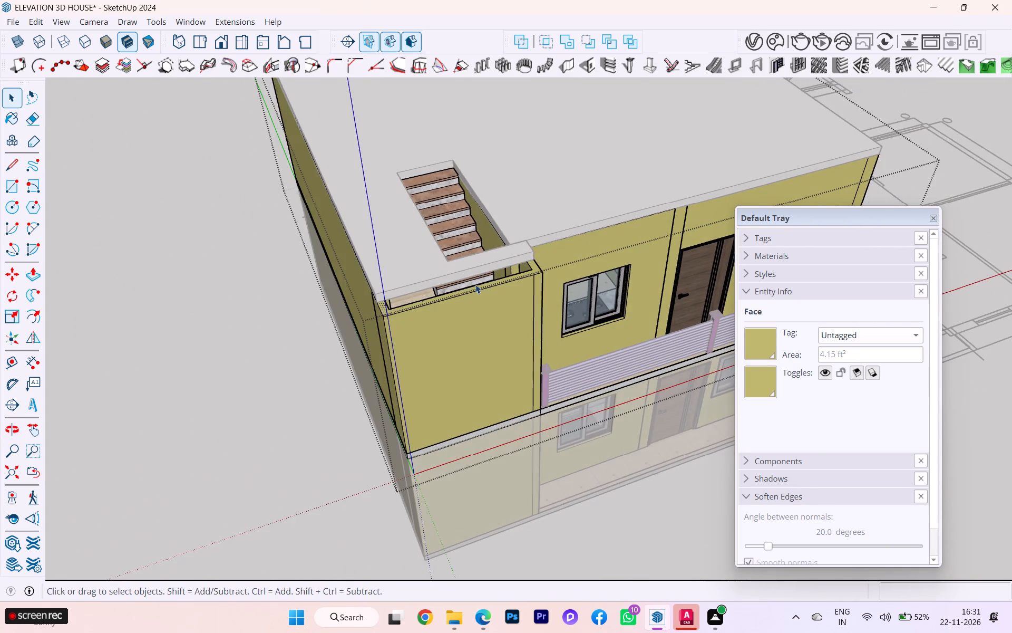
pyautogui.scroll(1, 478, 289)
pyautogui.scroll(-2, 484, 301)
pyautogui.scroll(7, 490, 308)
pyautogui.scroll(-2, 522, 313)
pyautogui.scroll(2, 522, 313)
pyautogui.moveTo(521, 310); pyautogui.dragTo(498, 312, button='middle')
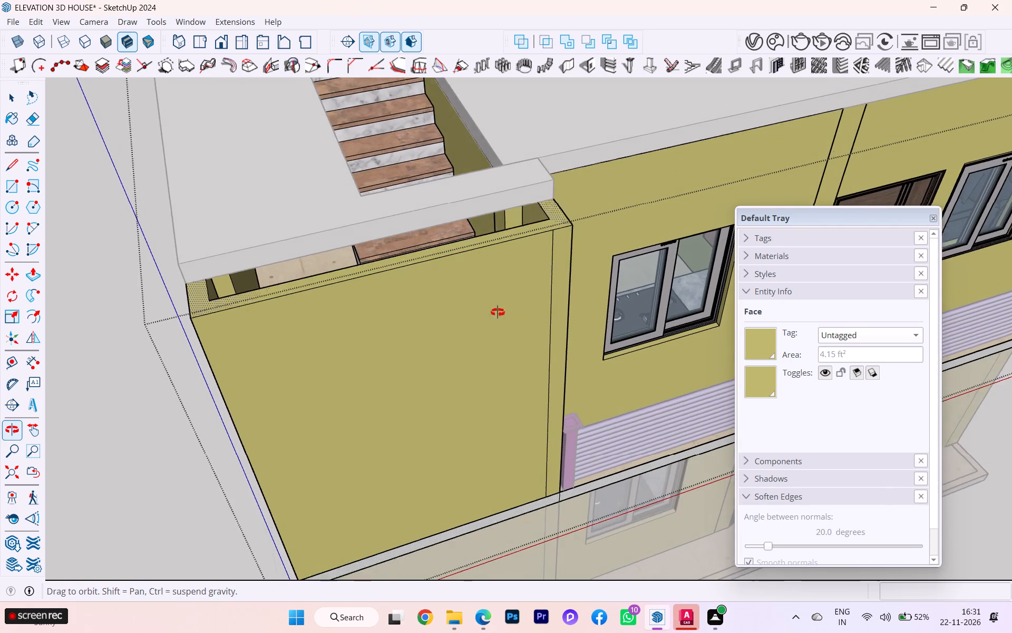
pyautogui.moveTo(498, 312); pyautogui.dragTo(492, 312, button='middle')
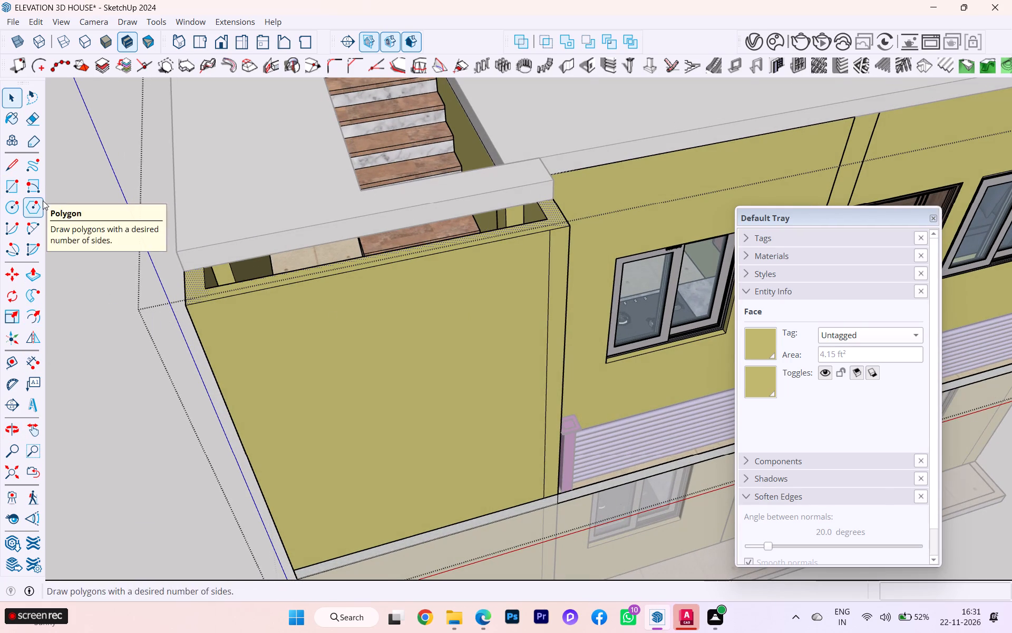
# Draw a 4 1/2" line along the red axis across the wall top, from the inner corner to the house's outer side edge.
pyautogui.click(6, 161)
pyautogui.scroll(8, 158, 312)
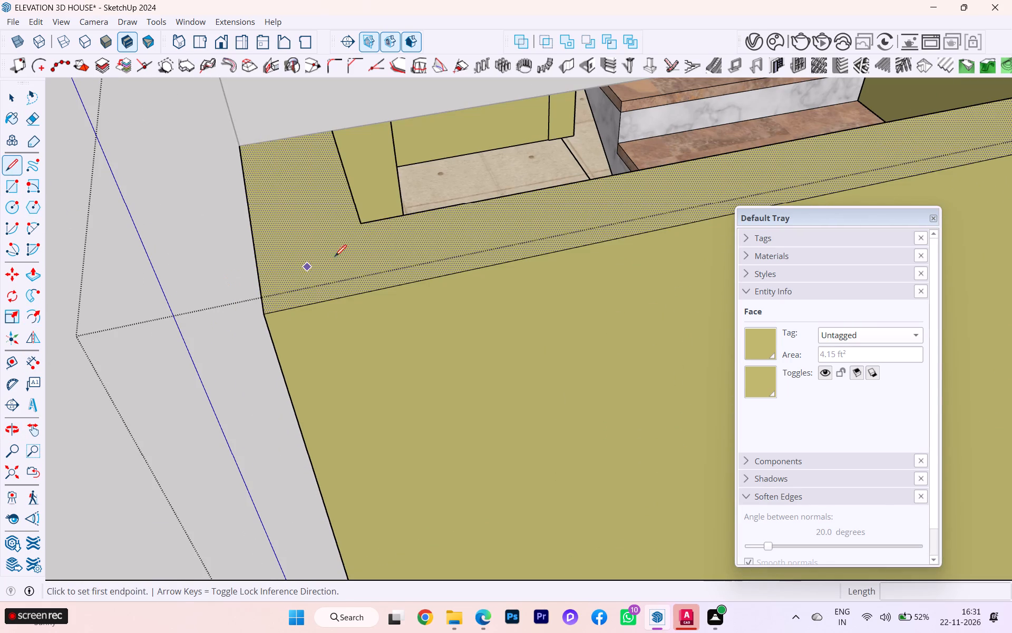
pyautogui.click(365, 219)
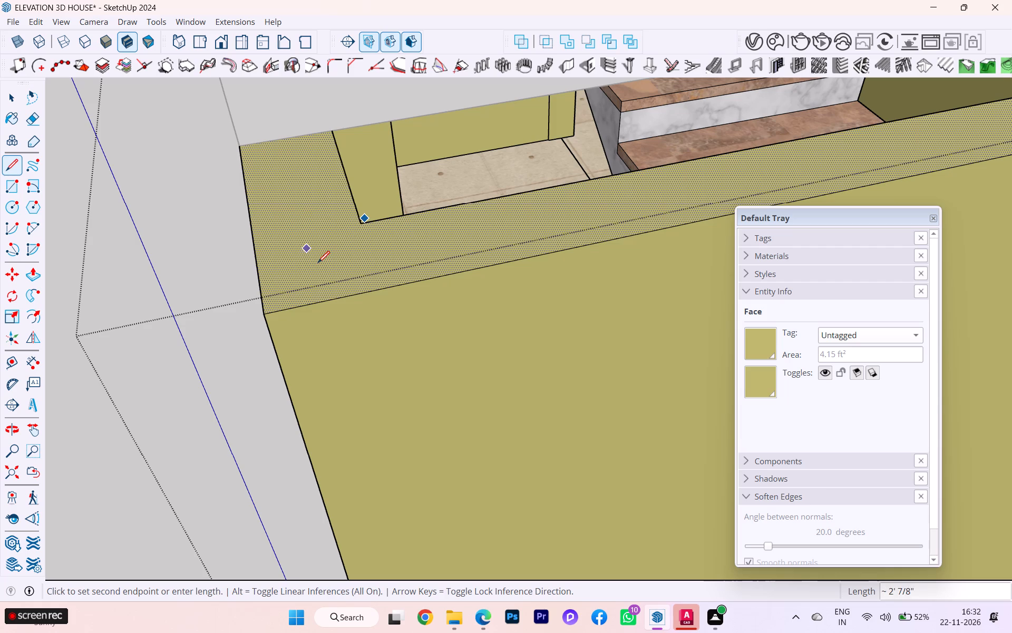
pyautogui.press('Escape')
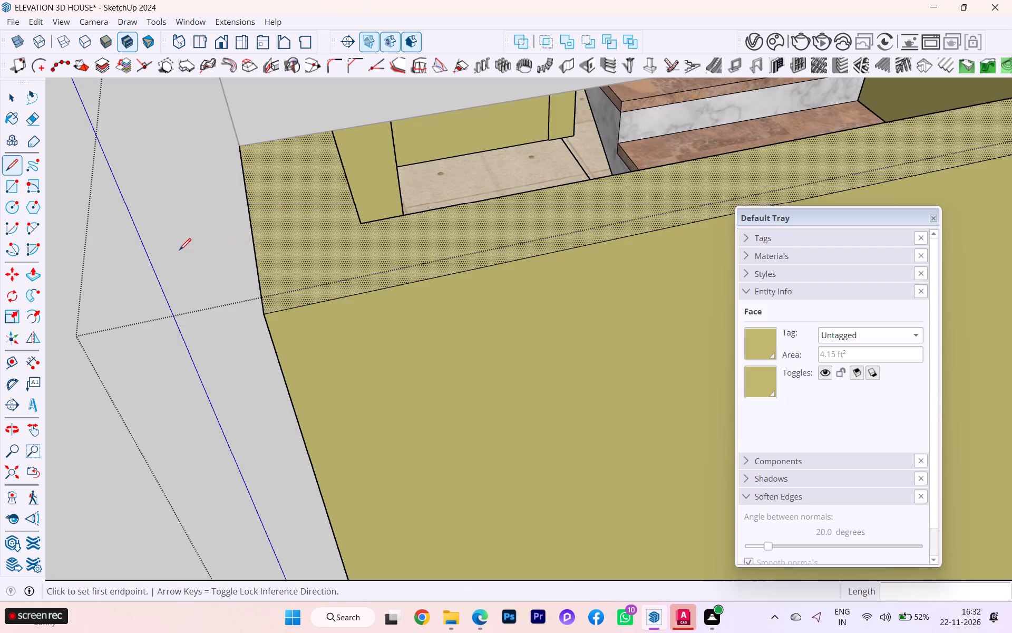
pyautogui.click(358, 219)
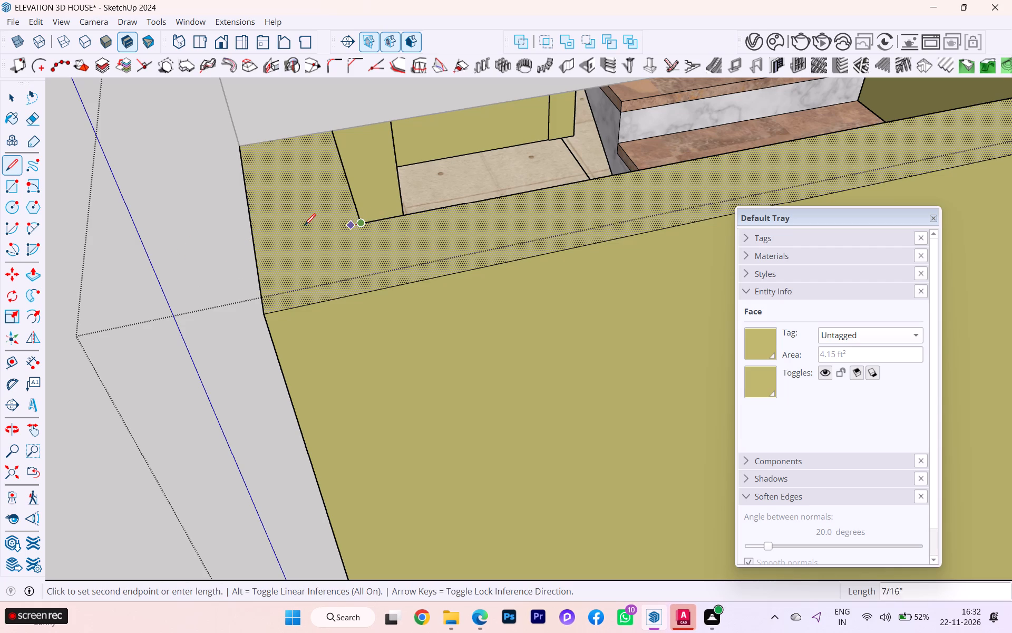
pyautogui.press('Right')
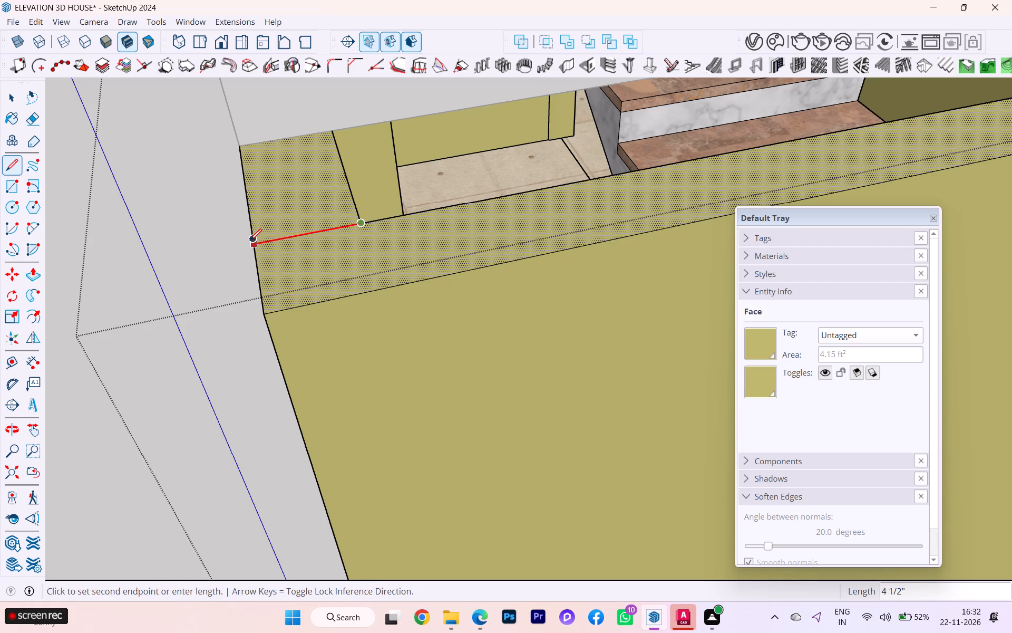
pyautogui.click(251, 247)
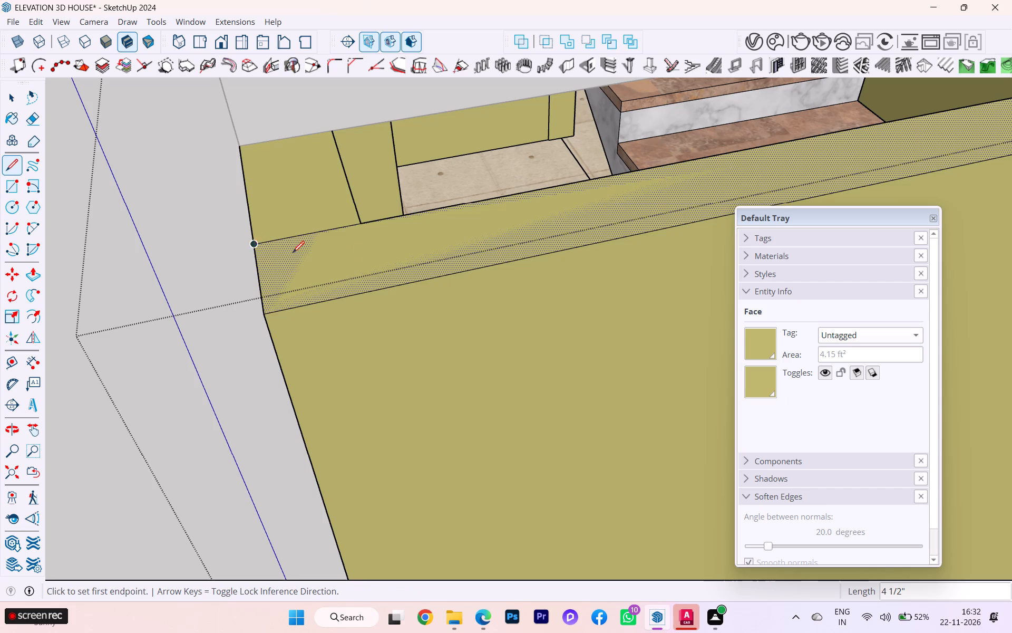
# Draw a line about 4 1/2" long across the wall top at the balcony-side corner, separating the front wall strip.
pyautogui.scroll(-3, 357, 263)
pyautogui.scroll(-12, 303, 276)
pyautogui.scroll(1, 394, 288)
pyautogui.scroll(-1, 403, 288)
pyautogui.moveTo(527, 277); pyautogui.dragTo(316, 332, button='middle')
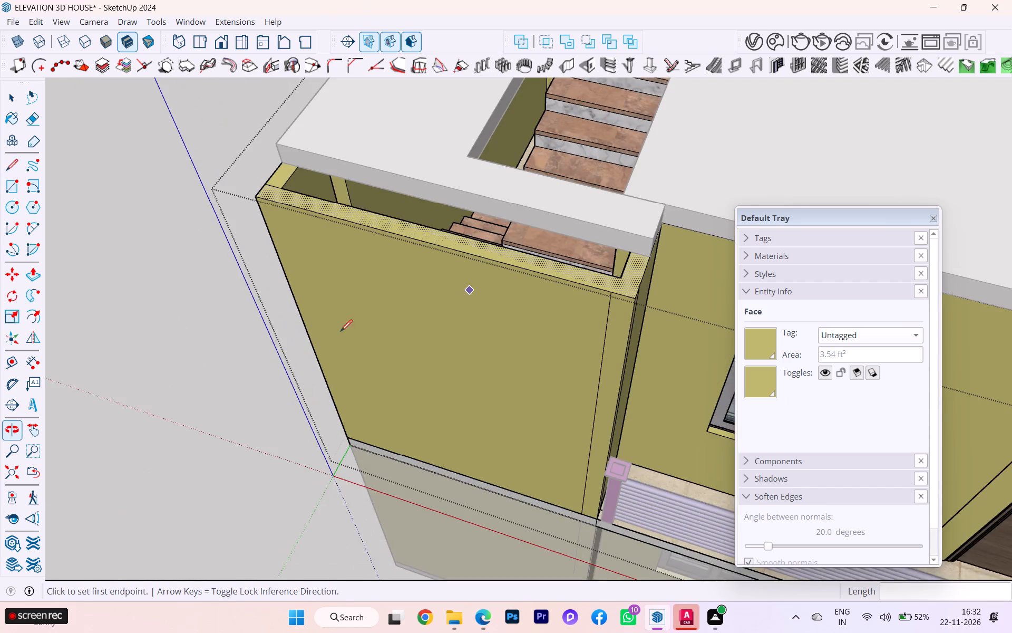
pyautogui.scroll(7, 557, 307)
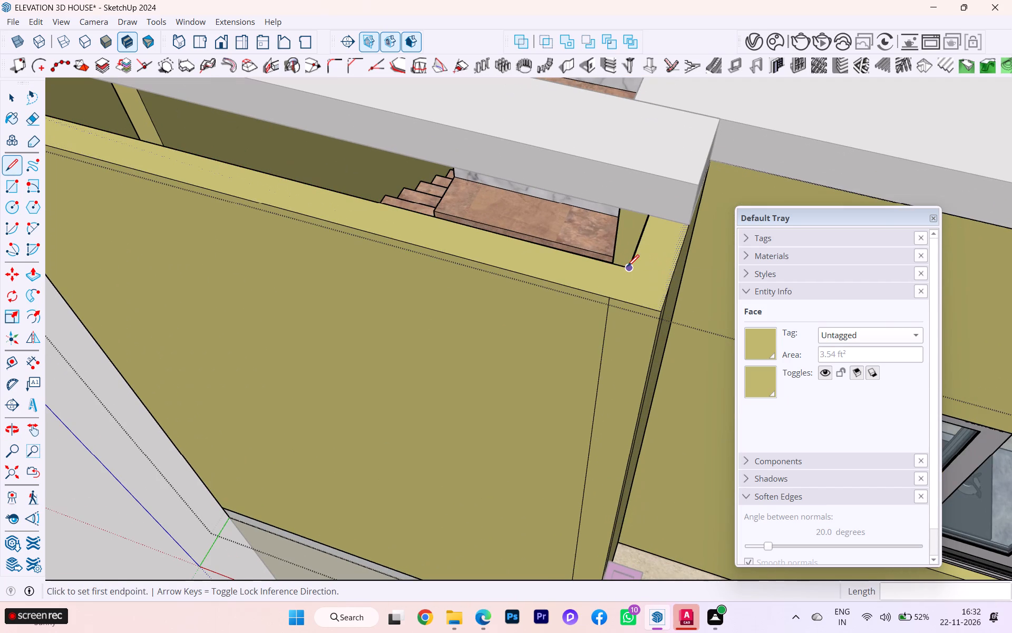
pyautogui.click(627, 266)
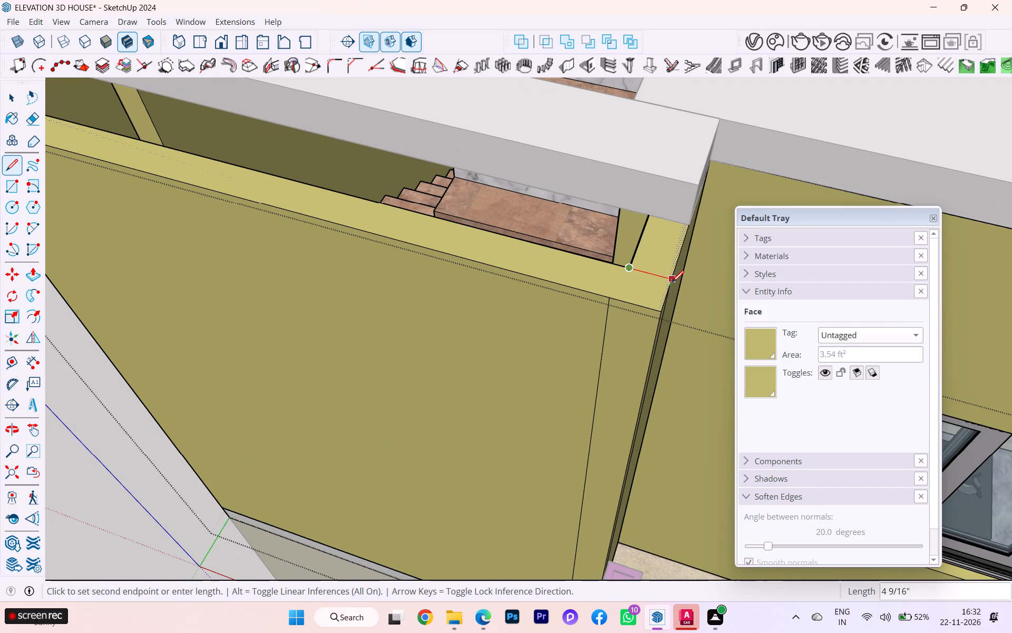
pyautogui.click(672, 282)
pyautogui.scroll(-6, 685, 273)
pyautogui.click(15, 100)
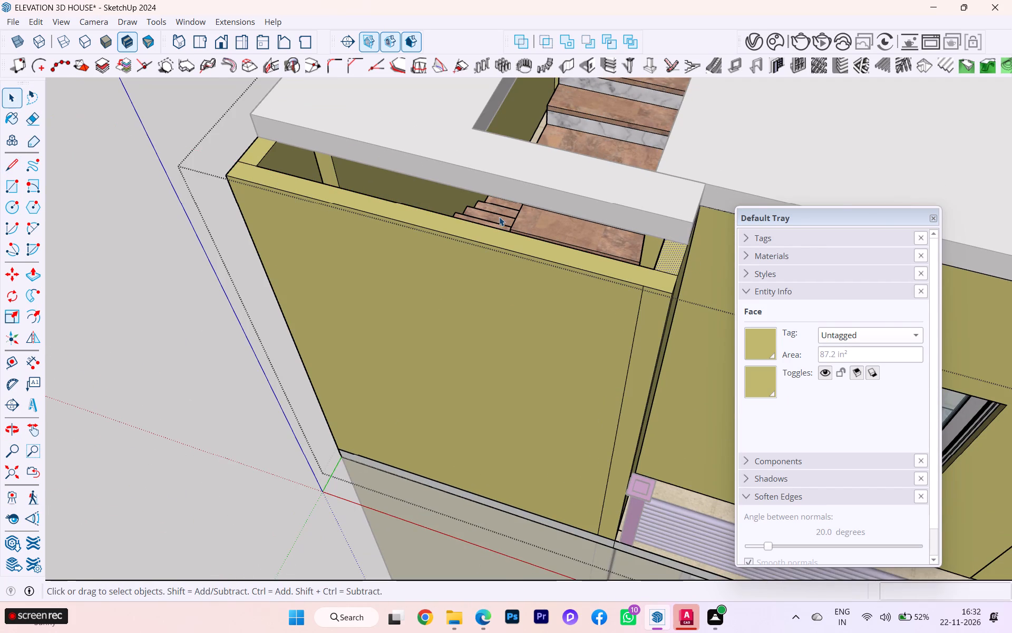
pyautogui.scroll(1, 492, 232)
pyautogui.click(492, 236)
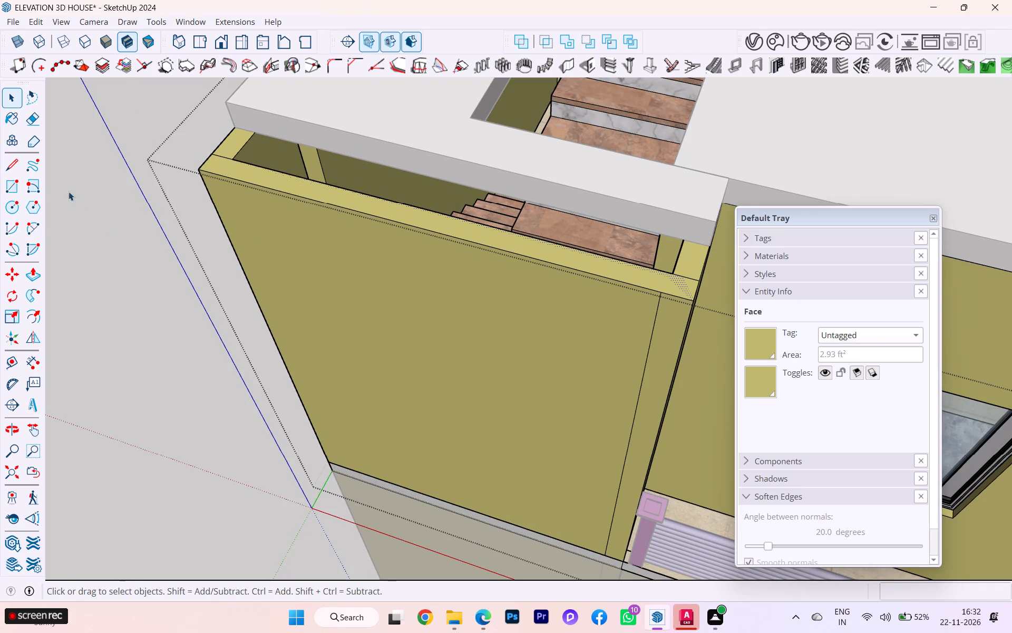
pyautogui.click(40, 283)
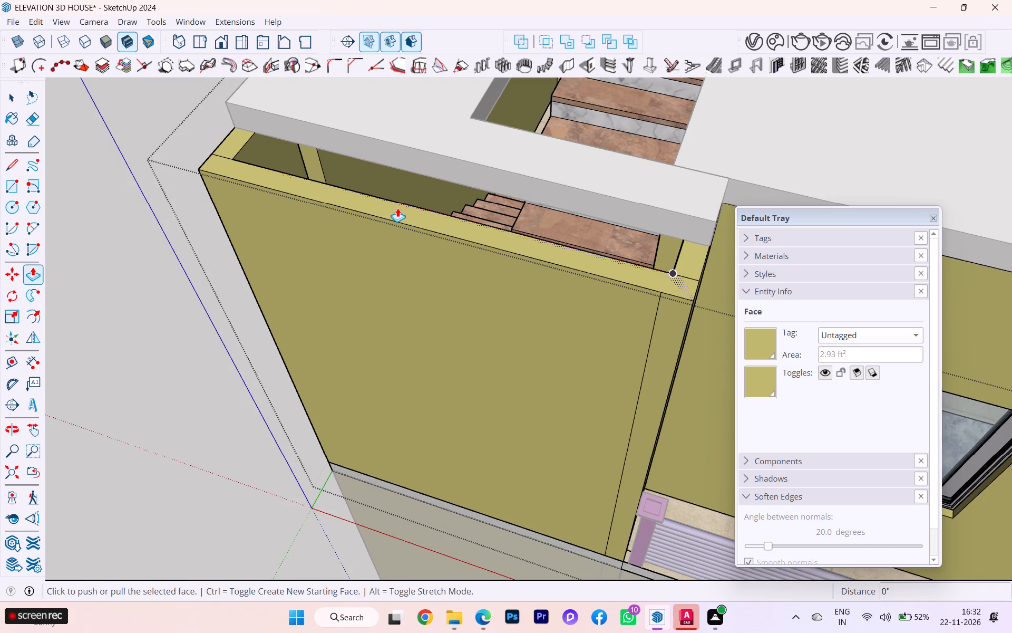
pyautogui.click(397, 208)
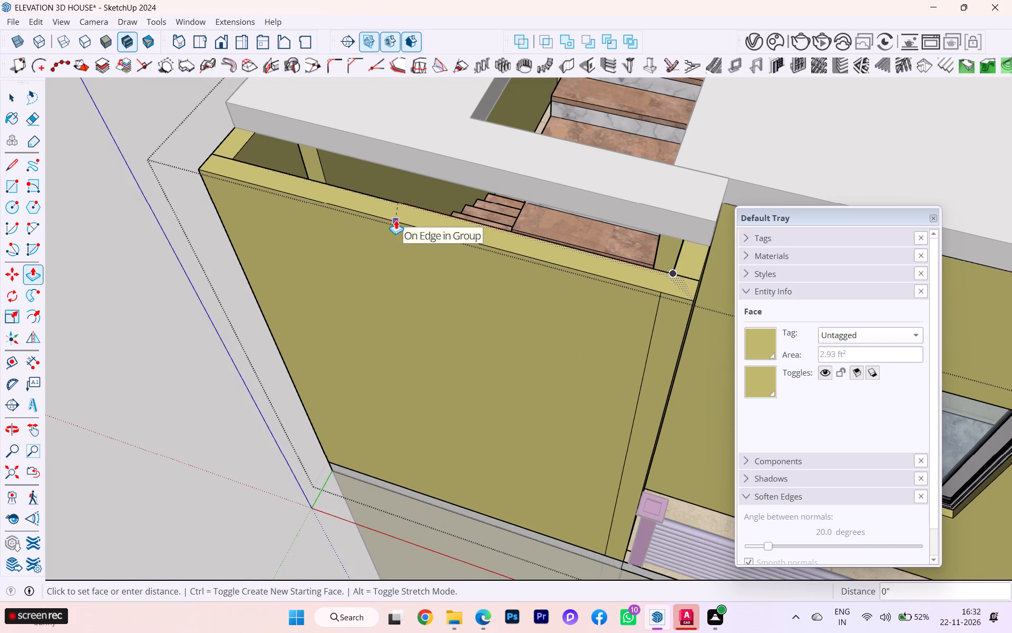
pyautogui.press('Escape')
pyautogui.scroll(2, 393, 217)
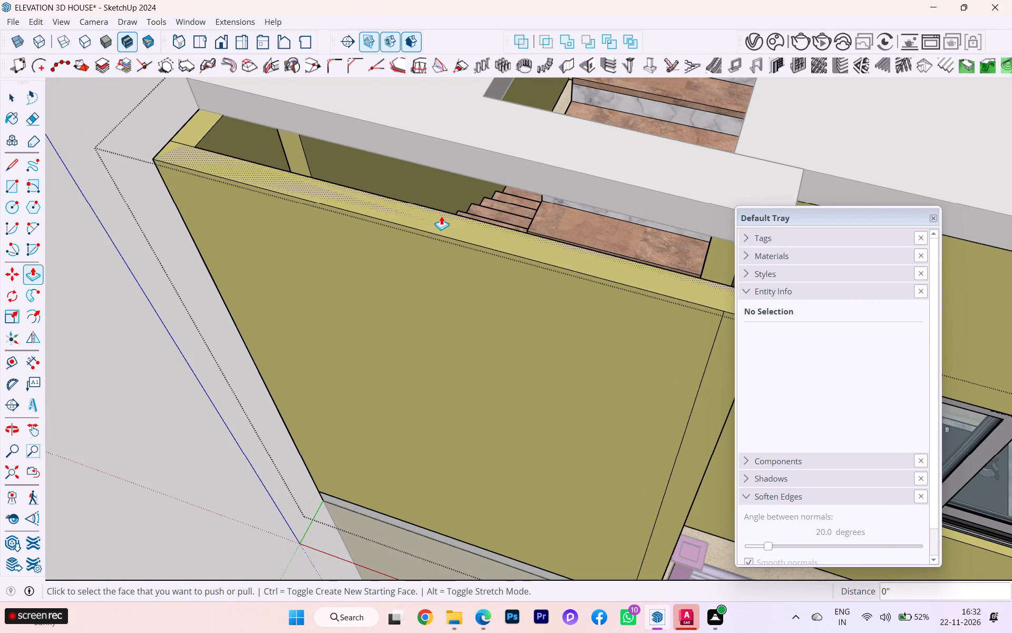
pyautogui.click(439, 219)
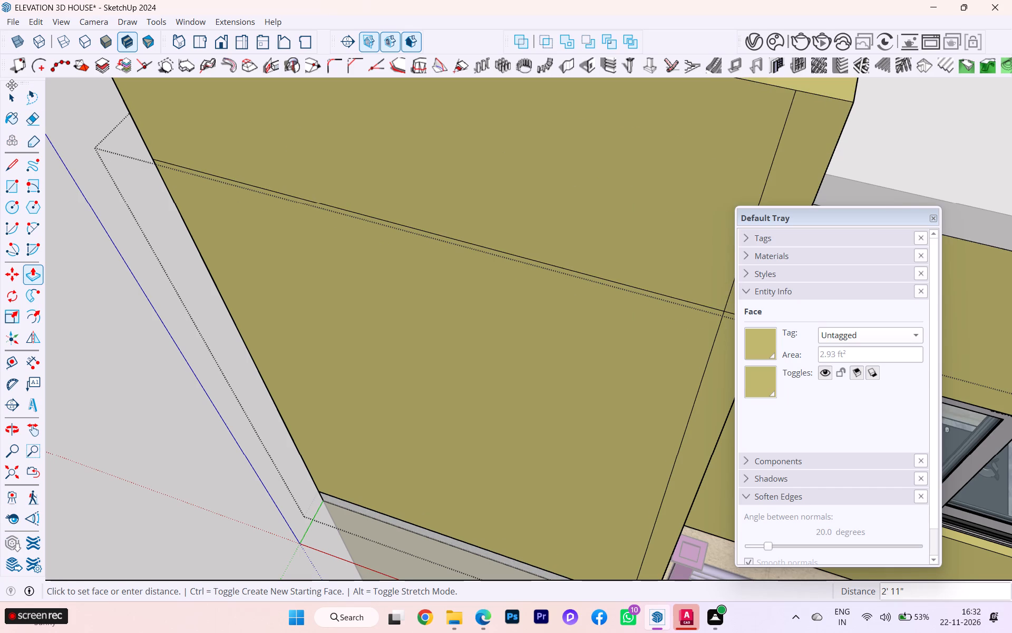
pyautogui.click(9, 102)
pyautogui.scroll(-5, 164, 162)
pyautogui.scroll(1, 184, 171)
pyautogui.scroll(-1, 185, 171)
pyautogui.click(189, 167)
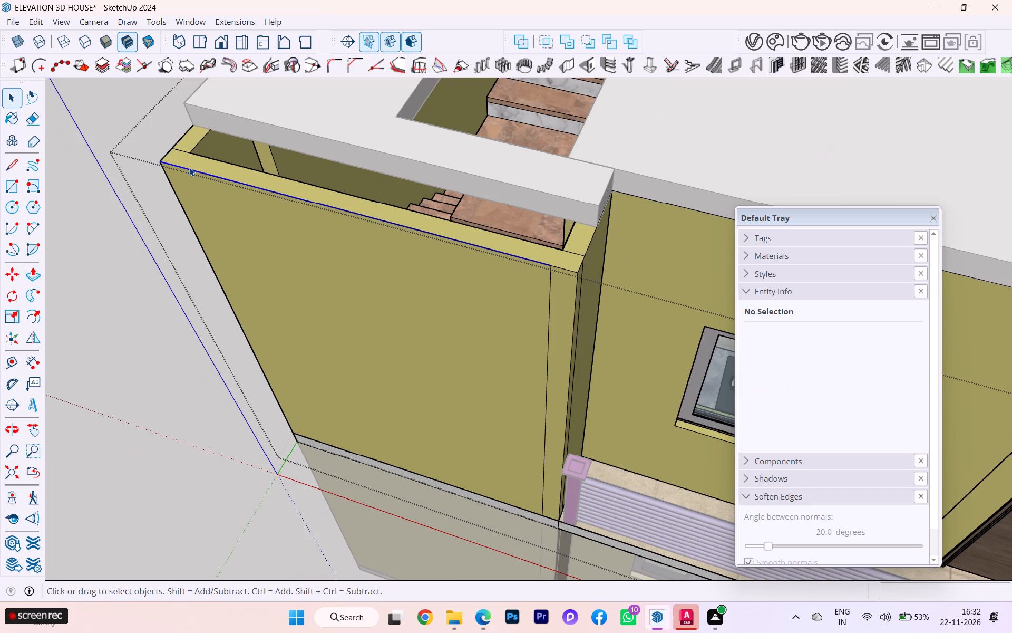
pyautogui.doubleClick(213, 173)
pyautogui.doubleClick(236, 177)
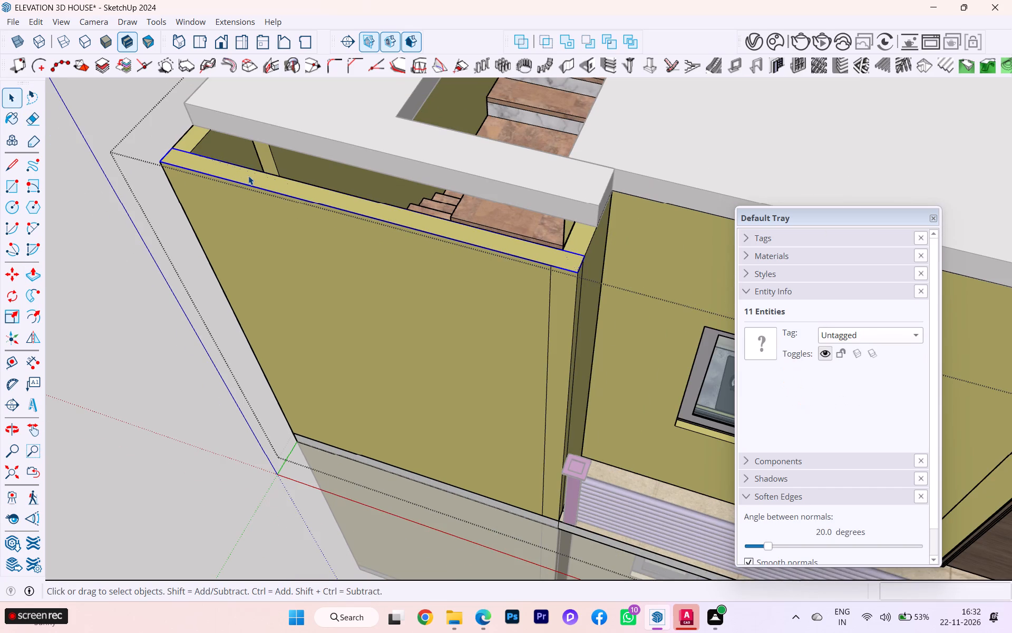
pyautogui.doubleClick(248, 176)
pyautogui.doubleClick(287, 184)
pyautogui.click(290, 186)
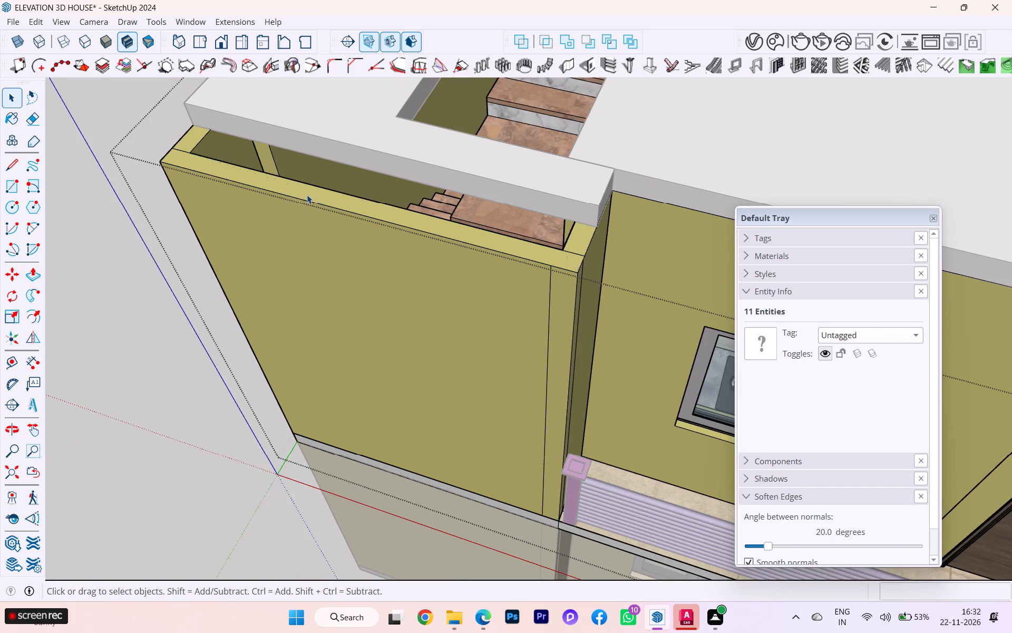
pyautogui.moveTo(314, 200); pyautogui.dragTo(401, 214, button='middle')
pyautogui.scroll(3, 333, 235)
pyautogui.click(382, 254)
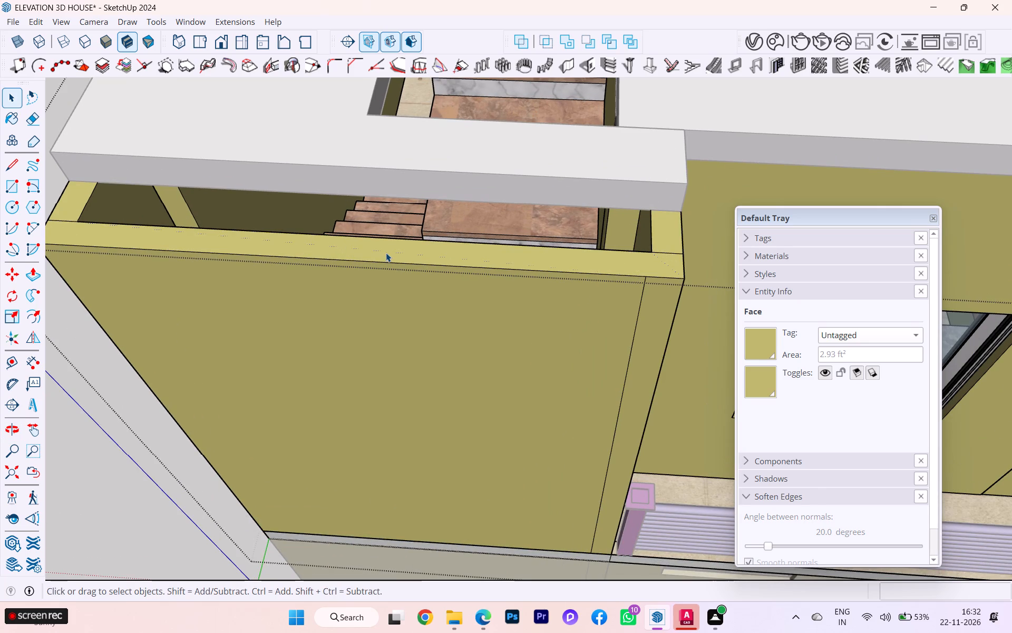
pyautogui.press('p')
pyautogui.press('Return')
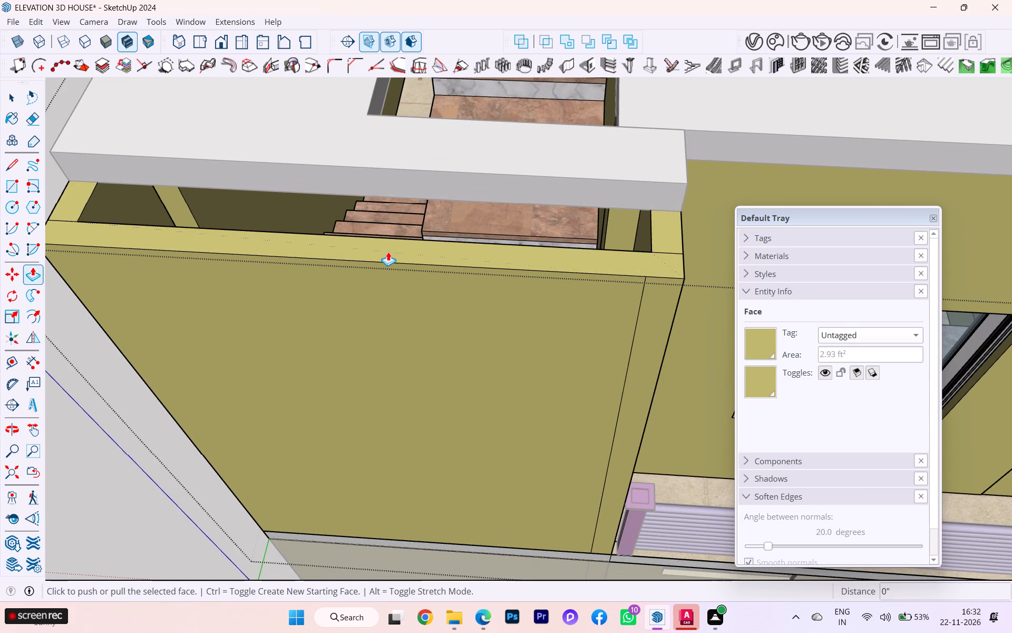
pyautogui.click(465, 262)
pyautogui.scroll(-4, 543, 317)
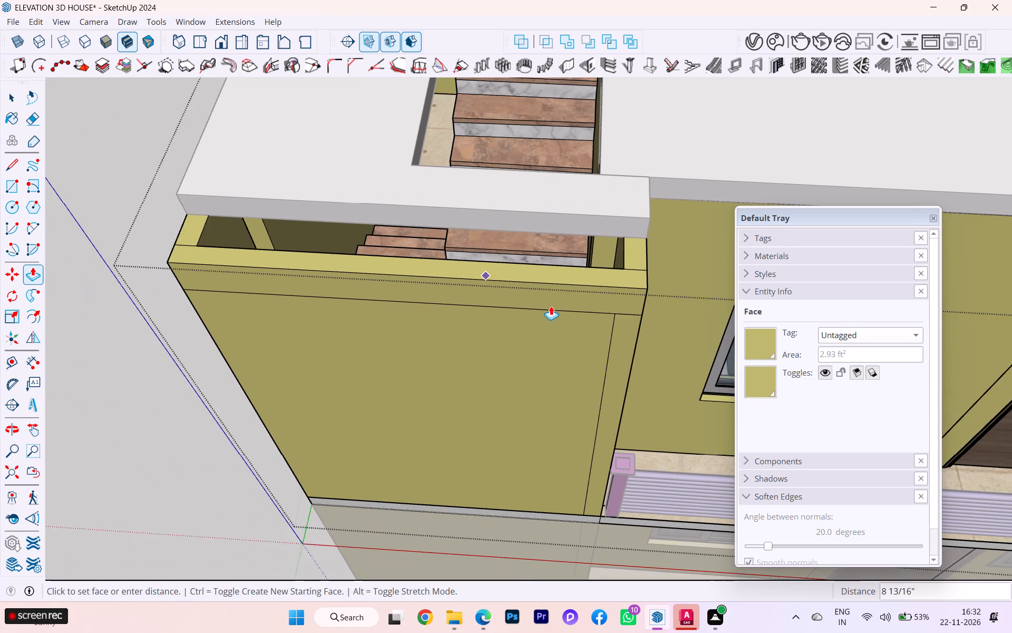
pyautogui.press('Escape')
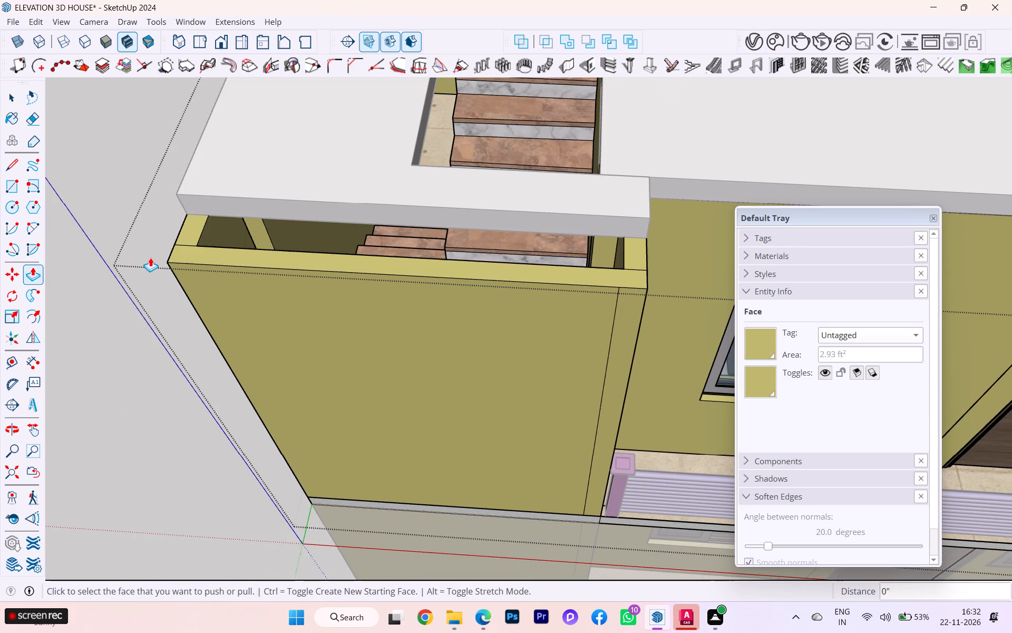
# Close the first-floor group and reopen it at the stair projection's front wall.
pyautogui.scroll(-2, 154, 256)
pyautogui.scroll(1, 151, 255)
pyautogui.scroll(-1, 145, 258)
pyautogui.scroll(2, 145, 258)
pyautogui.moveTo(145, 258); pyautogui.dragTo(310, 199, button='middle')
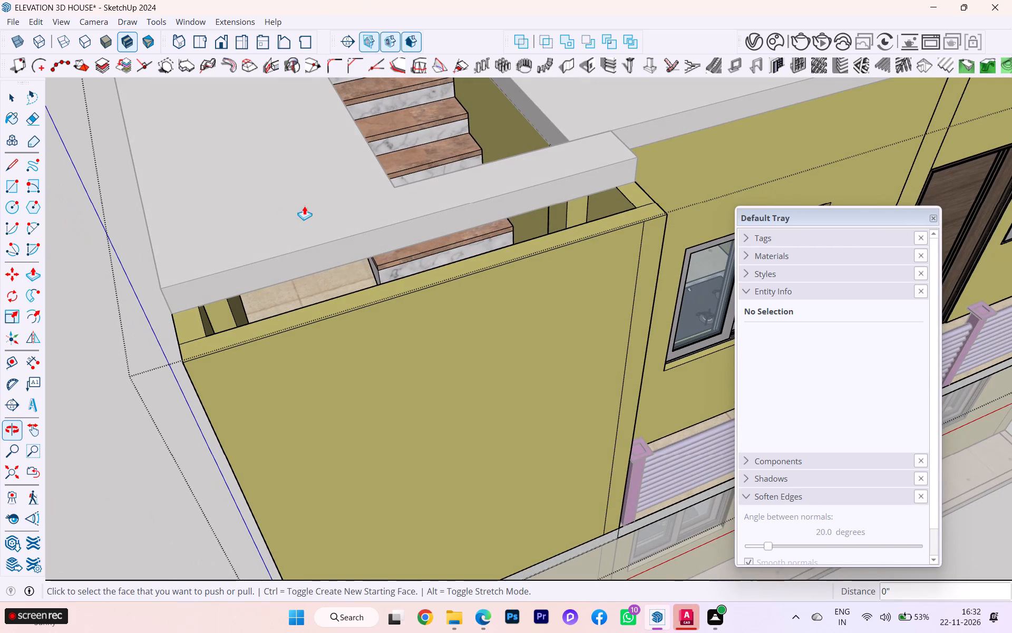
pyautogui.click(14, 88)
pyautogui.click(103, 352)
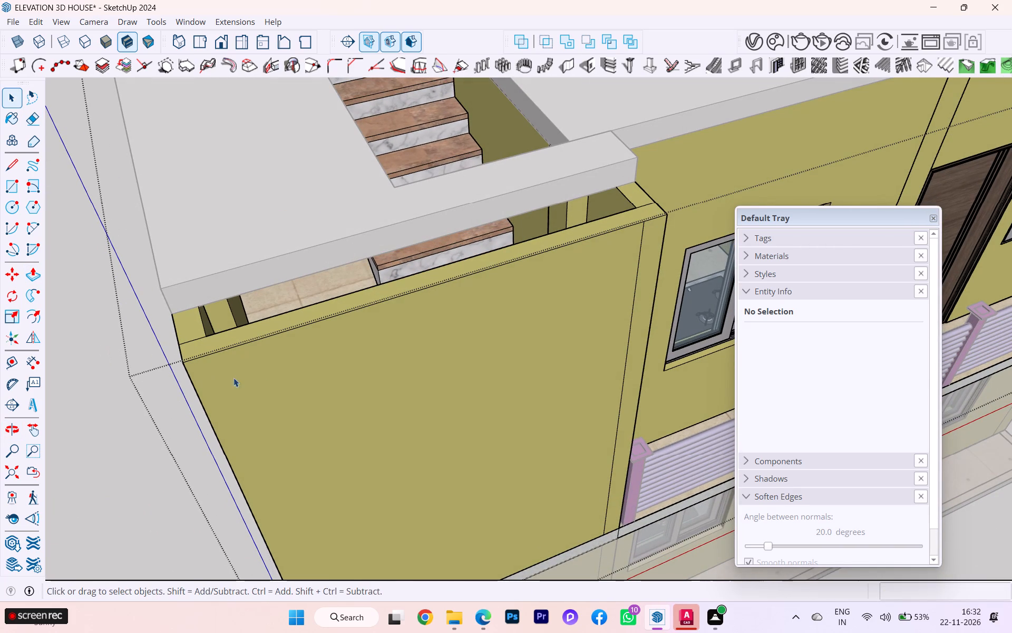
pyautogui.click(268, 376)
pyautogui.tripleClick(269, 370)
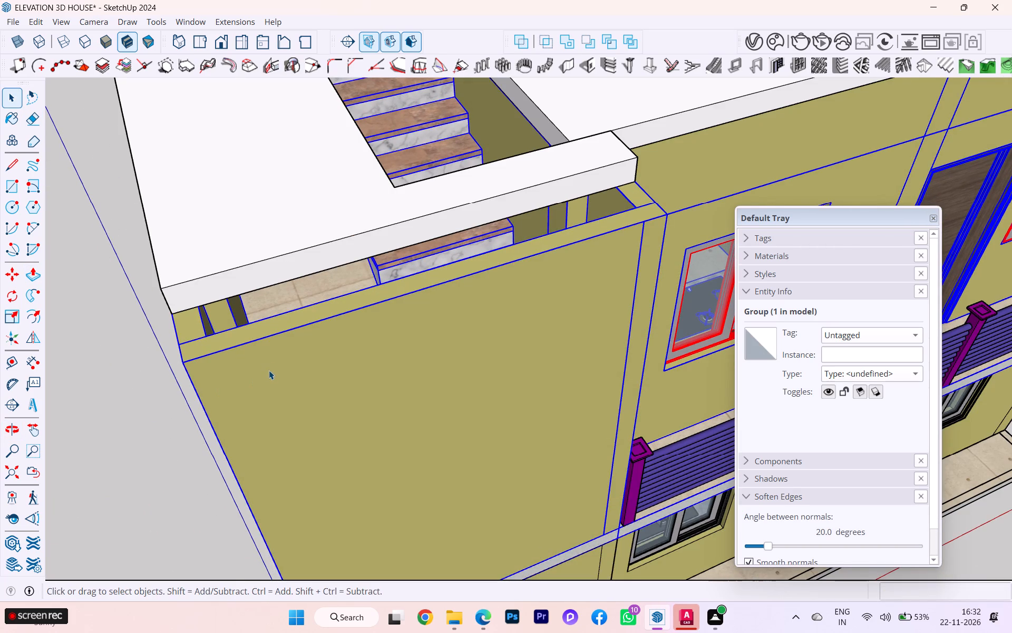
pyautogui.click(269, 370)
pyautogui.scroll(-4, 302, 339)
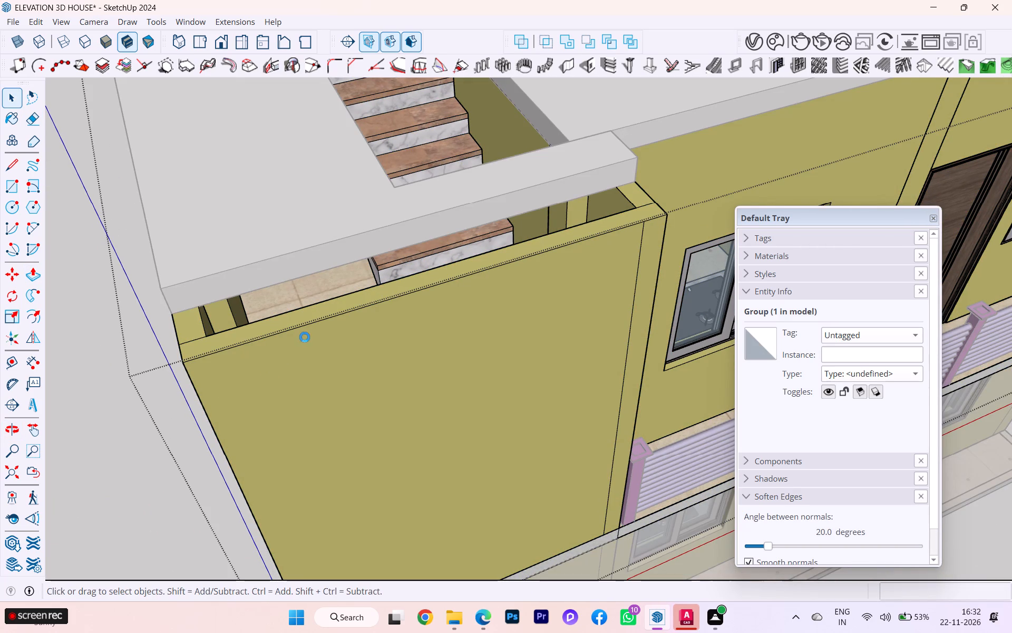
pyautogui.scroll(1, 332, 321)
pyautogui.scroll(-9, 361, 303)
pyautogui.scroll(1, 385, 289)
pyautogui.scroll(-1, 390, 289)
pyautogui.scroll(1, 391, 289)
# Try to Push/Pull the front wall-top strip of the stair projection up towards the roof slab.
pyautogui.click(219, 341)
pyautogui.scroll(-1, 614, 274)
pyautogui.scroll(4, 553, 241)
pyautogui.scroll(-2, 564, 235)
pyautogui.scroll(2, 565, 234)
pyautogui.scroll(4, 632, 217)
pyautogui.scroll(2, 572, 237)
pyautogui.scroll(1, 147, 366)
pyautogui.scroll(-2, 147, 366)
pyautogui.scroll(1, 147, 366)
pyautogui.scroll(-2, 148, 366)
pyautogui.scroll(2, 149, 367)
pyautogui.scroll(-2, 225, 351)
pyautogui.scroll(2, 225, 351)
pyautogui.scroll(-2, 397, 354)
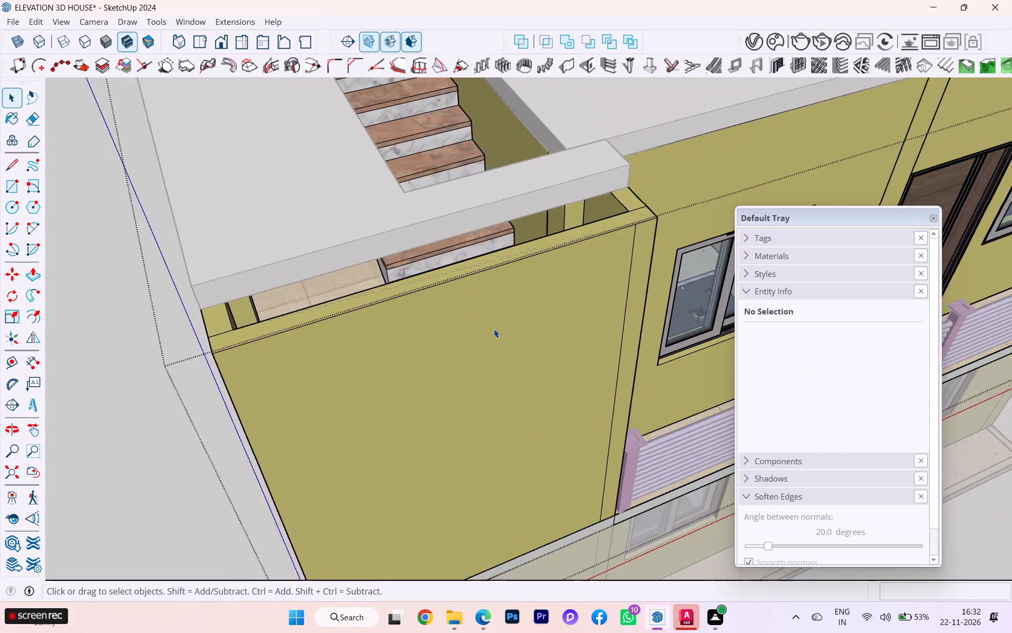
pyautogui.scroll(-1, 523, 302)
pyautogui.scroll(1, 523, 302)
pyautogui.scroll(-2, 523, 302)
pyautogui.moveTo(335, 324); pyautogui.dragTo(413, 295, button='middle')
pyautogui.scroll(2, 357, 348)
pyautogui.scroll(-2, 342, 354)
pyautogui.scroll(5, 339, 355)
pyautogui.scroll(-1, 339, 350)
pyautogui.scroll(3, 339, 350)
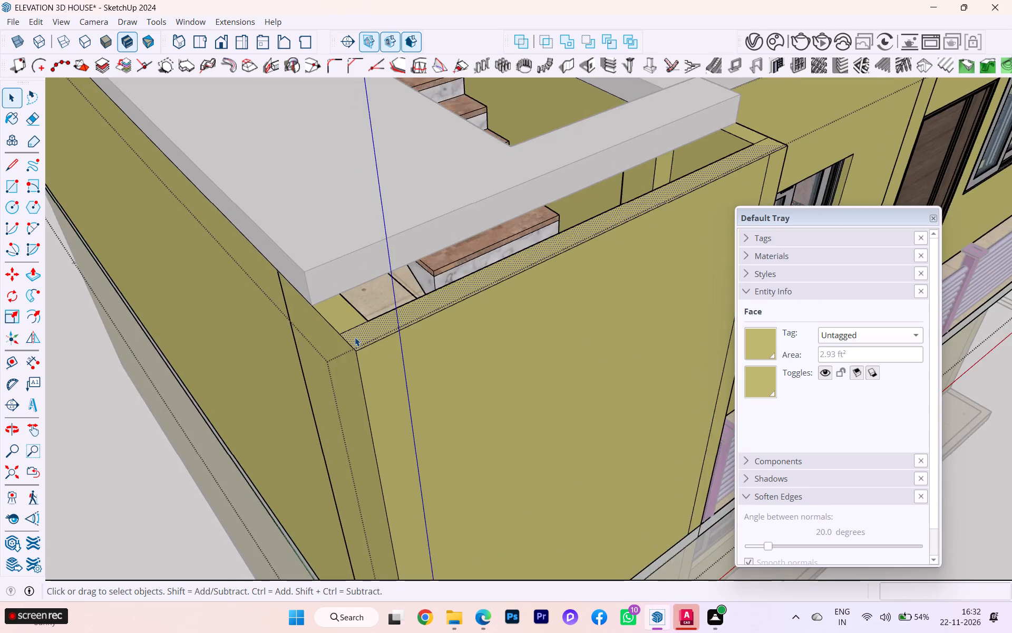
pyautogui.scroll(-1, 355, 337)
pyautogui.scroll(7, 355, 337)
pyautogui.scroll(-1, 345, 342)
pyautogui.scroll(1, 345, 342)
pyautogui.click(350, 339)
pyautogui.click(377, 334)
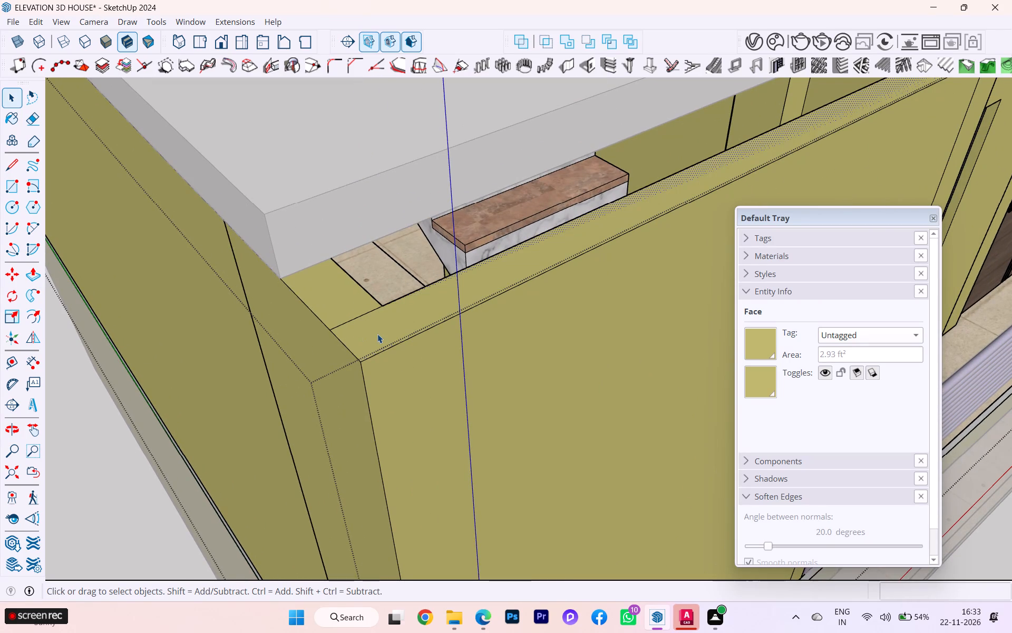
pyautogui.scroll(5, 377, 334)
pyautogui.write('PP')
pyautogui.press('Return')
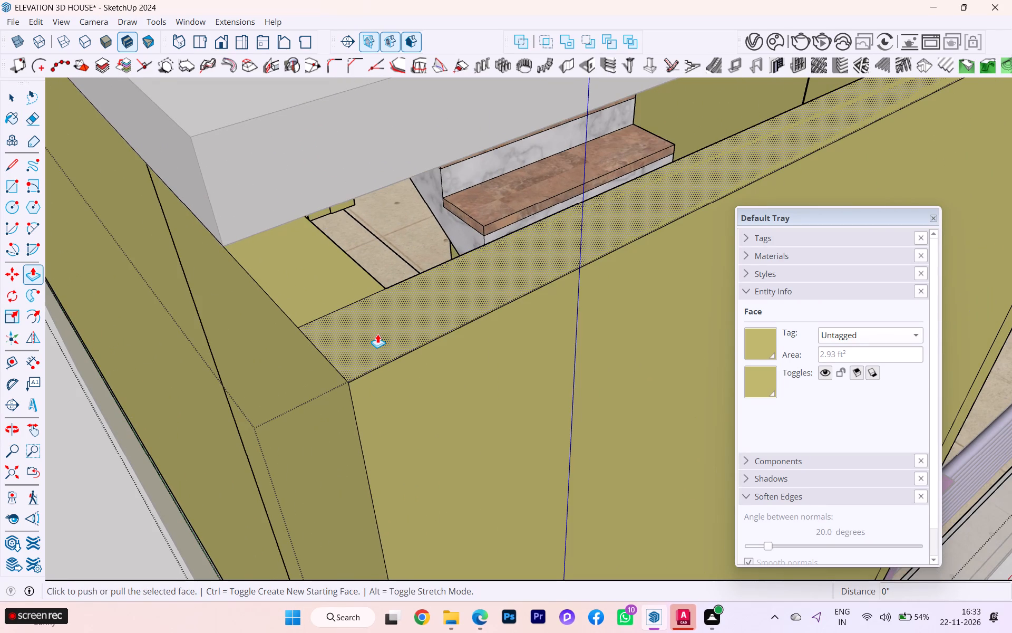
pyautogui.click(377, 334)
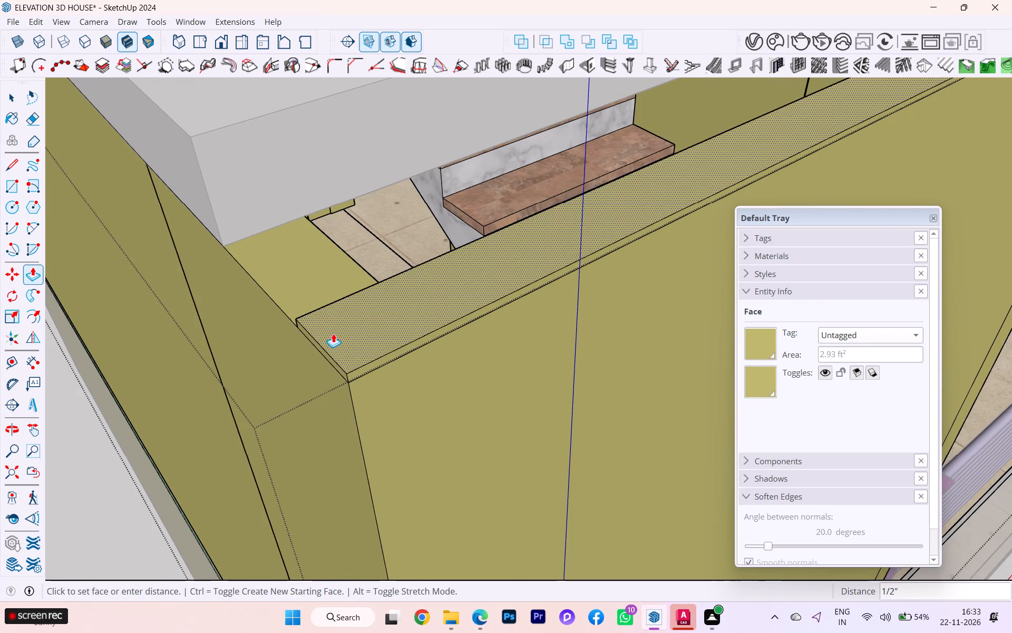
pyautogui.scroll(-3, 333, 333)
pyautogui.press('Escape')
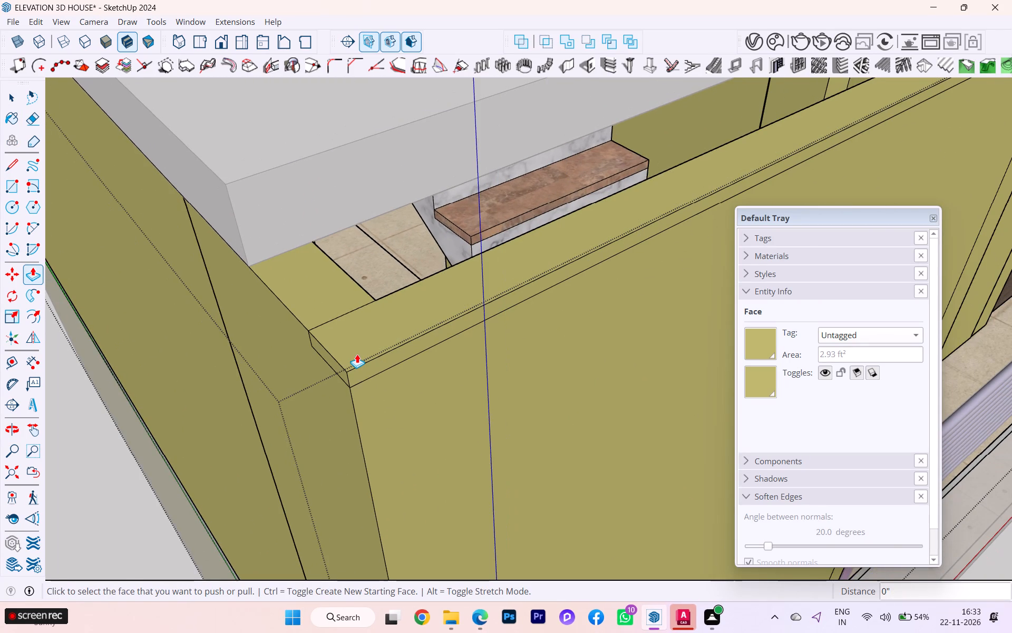
# Leave the first-floor group and undo the recent edits, including the two dividing lines across the stair projection's wall top.
pyautogui.scroll(-8, 357, 354)
pyautogui.scroll(1, 381, 389)
pyautogui.scroll(-2, 382, 389)
pyautogui.scroll(1, 382, 391)
pyautogui.scroll(-1, 382, 391)
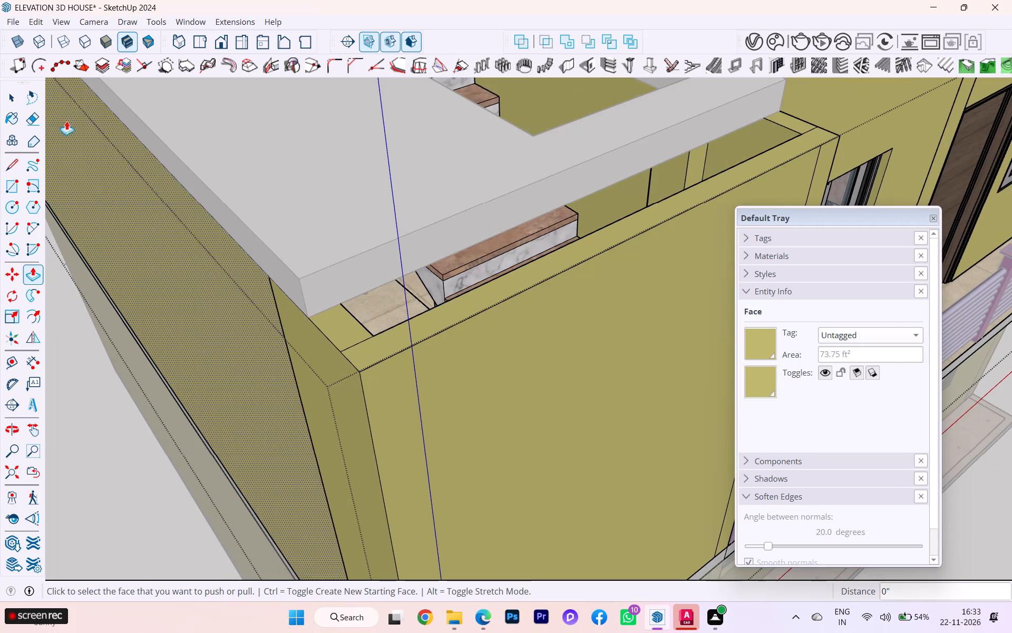
pyautogui.click(5, 92)
pyautogui.click(96, 392)
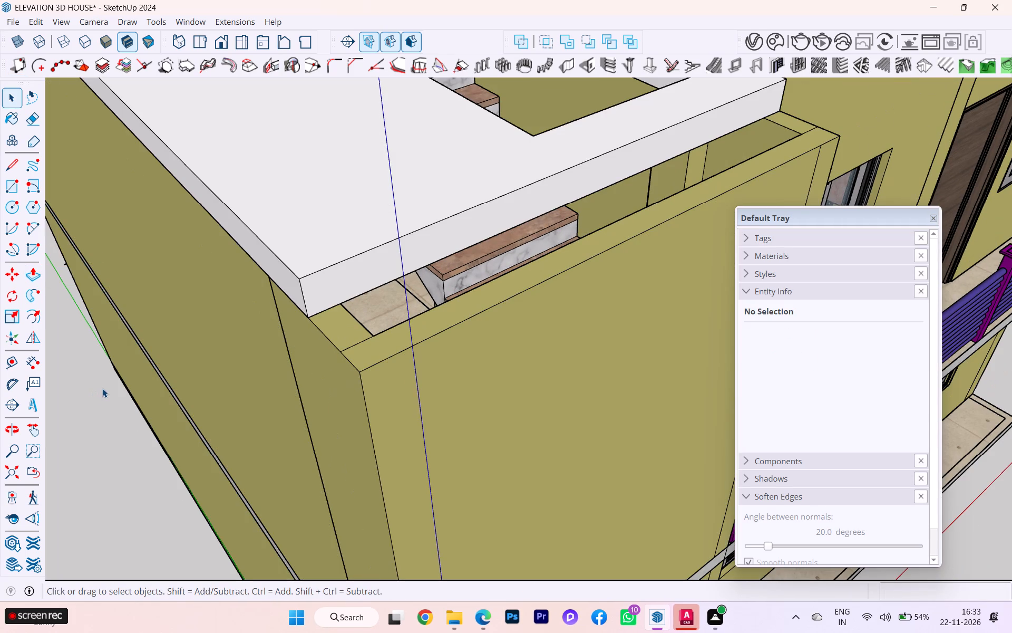
pyautogui.hotkey('ctrl', 'z')
pyautogui.hotkey('ctrl', 'z')
pyautogui.hotkey('ctrl', 'z')
pyautogui.hotkey('ctrl', 'z')
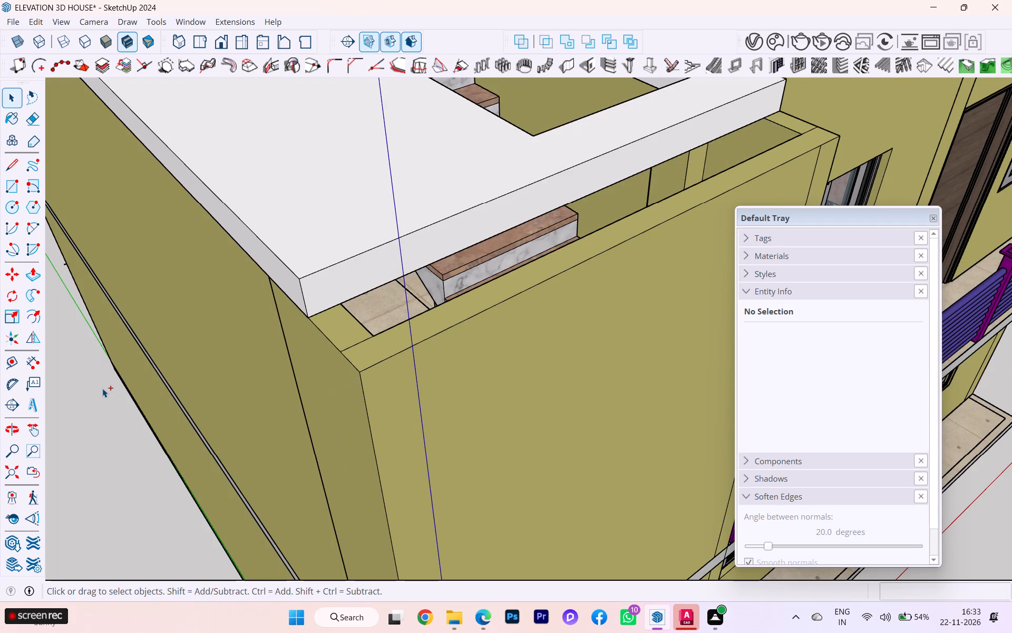
pyautogui.hotkey('ctrl', 'z')
pyautogui.hotkey('ctrl', 'z')
pyautogui.hotkey('ctrl', 'z')
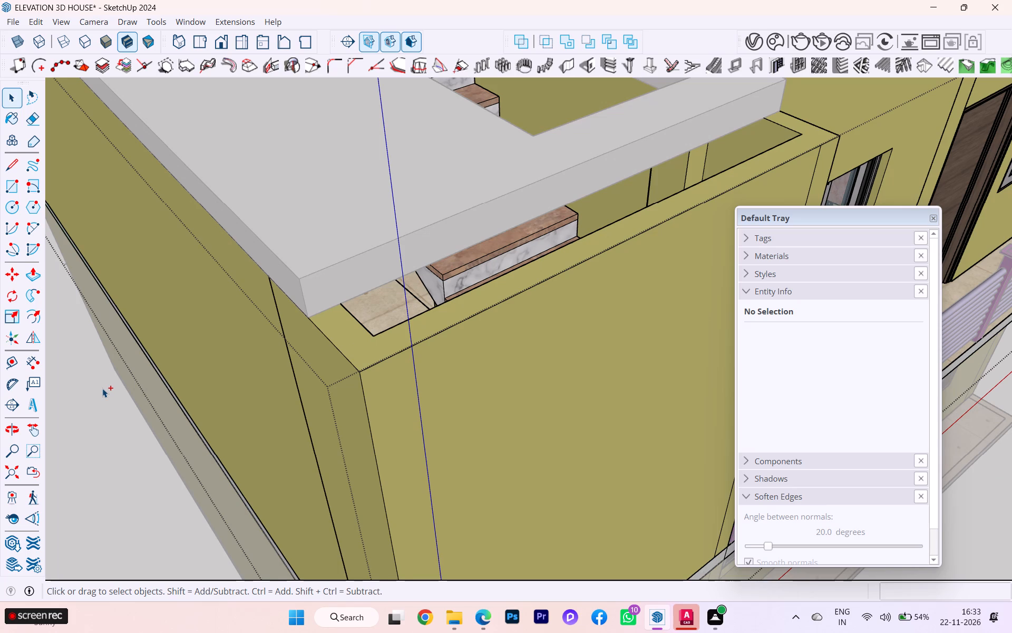
pyautogui.hotkey('ctrl', 'z')
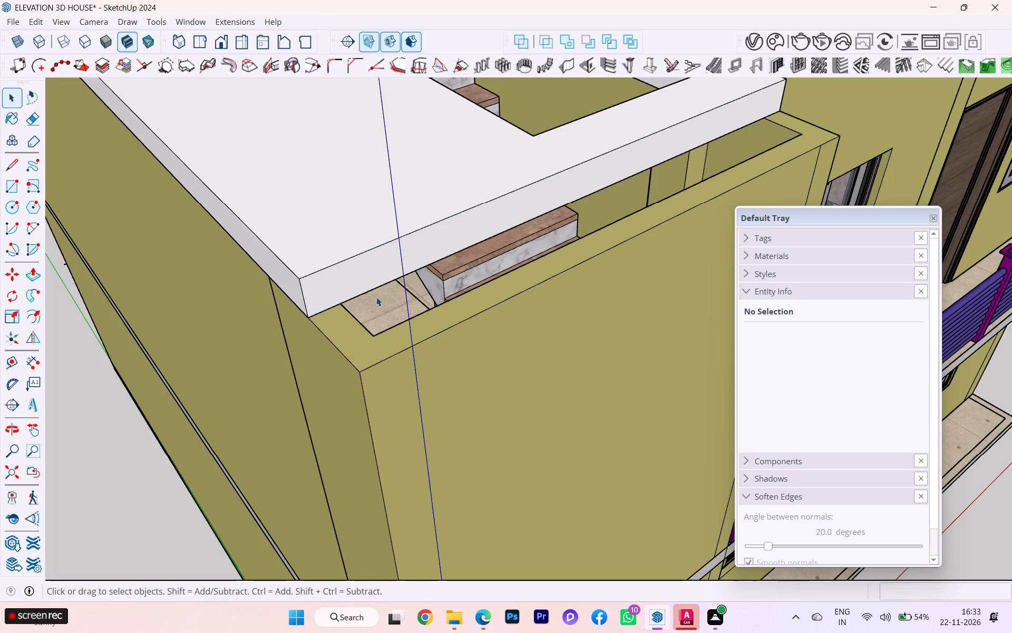
# Reopen the first-floor group for editing at the stair projection's front wall.
pyautogui.click(401, 378)
pyautogui.scroll(1, 370, 237)
pyautogui.scroll(-2, 369, 236)
pyautogui.scroll(1, 367, 234)
pyautogui.scroll(-1, 360, 216)
pyautogui.scroll(3, 360, 216)
pyautogui.scroll(-2, 360, 216)
pyautogui.scroll(2, 360, 216)
pyautogui.scroll(-6, 333, 174)
pyautogui.scroll(1, 333, 174)
pyautogui.scroll(-1, 333, 174)
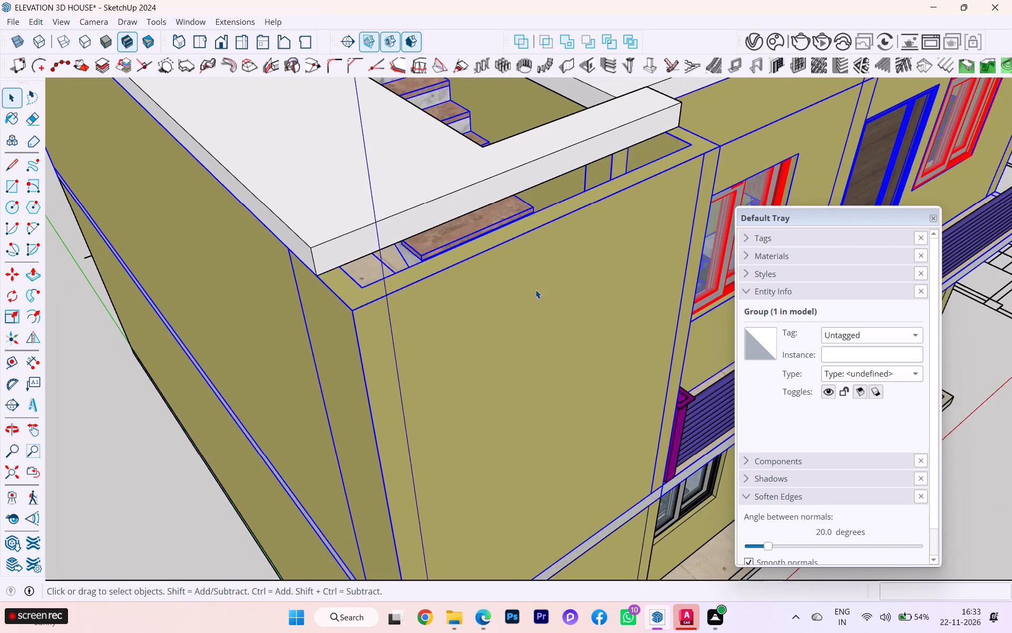
pyautogui.scroll(-3, 545, 292)
pyautogui.scroll(-1, 611, 291)
pyautogui.moveTo(607, 291); pyautogui.dragTo(518, 275, button='middle')
pyautogui.click(166, 341)
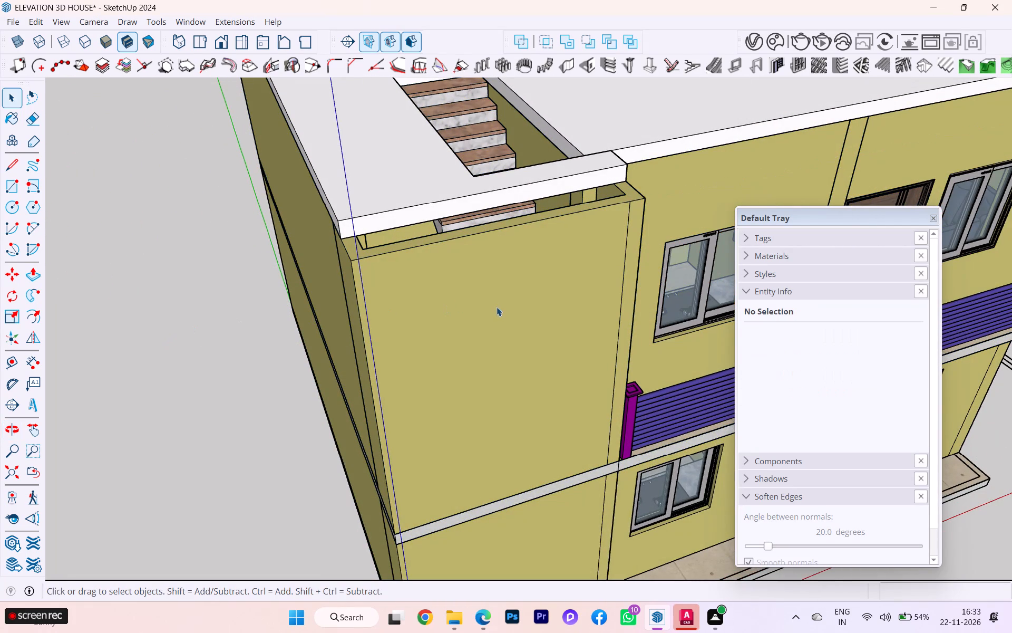
pyautogui.click(497, 307)
pyautogui.tripleClick(485, 316)
pyautogui.click(485, 316)
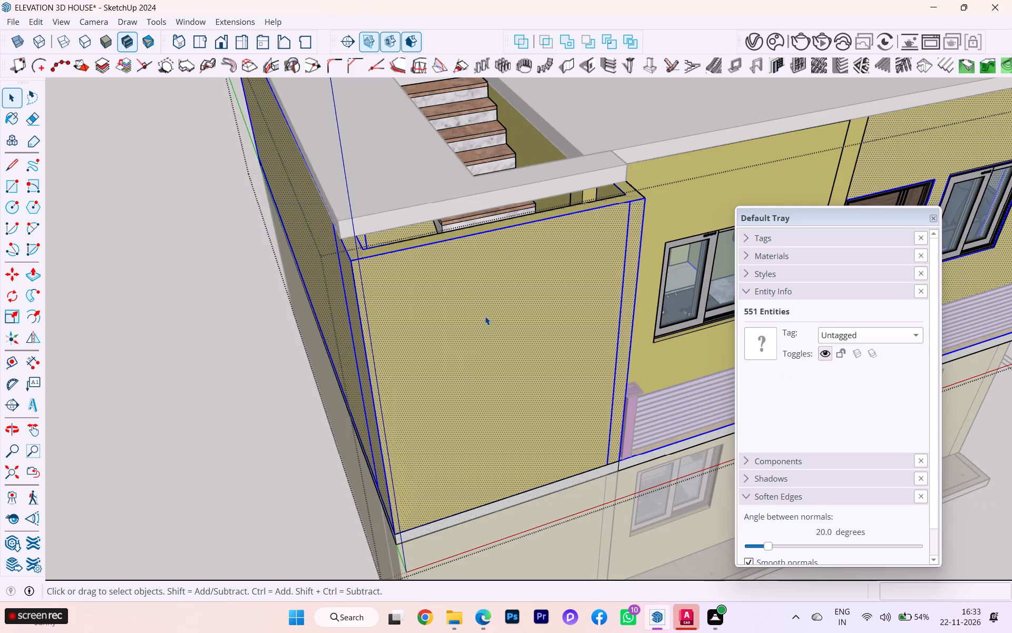
# Delete the vertical edge on the stair projection's front wall face near the balcony-side corner.
pyautogui.scroll(3, 491, 271)
pyautogui.scroll(-1, 489, 272)
pyautogui.moveTo(489, 272); pyautogui.dragTo(408, 292, button='middle')
pyautogui.scroll(3, 665, 219)
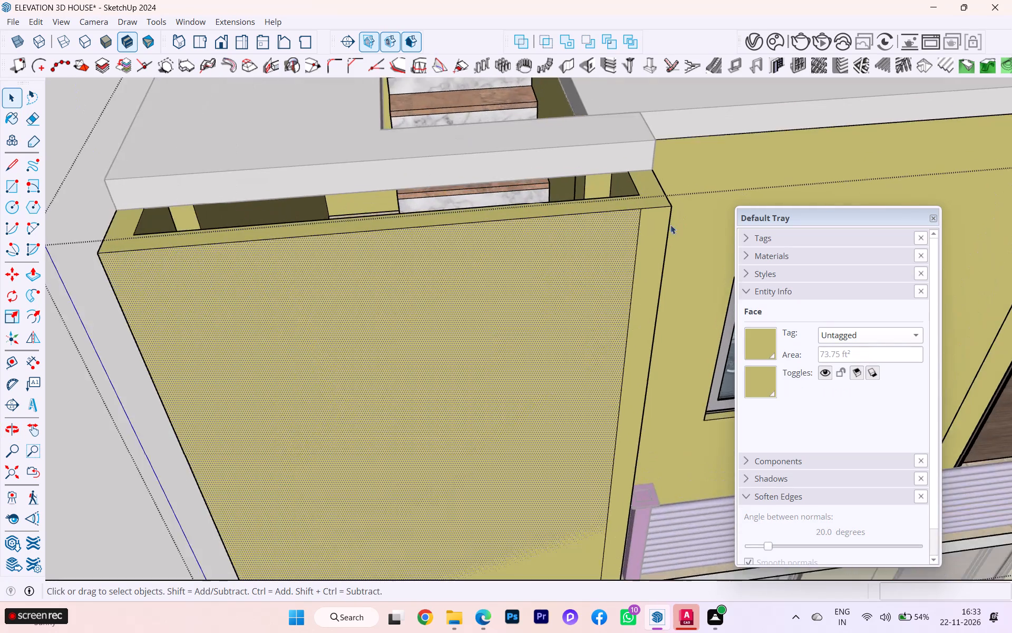
pyautogui.scroll(5, 670, 225)
pyautogui.scroll(-1, 640, 222)
pyautogui.scroll(4, 640, 222)
pyautogui.click(639, 200)
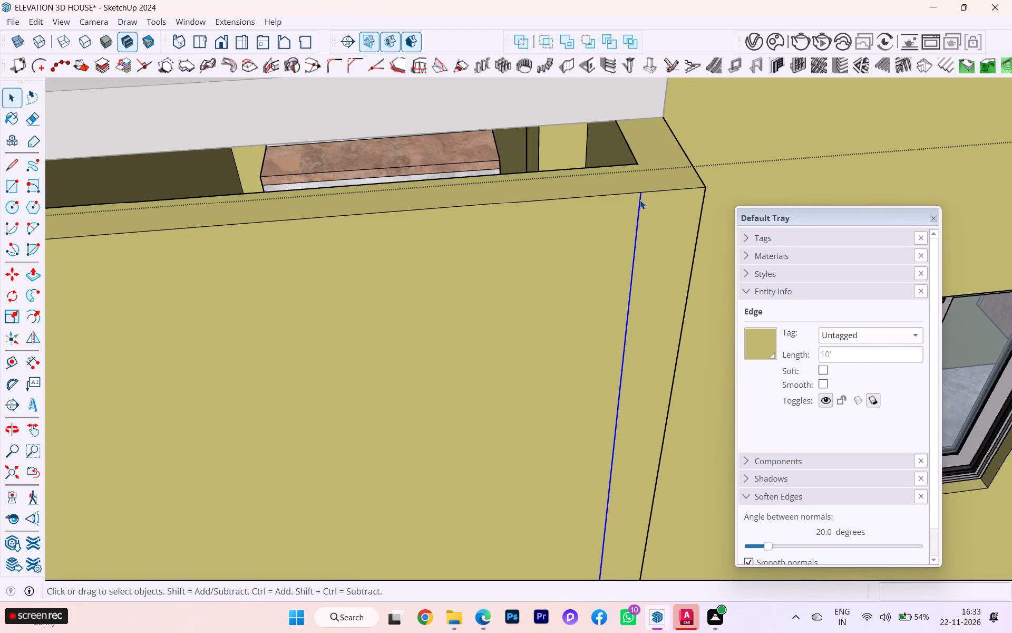
pyautogui.press('Delete')
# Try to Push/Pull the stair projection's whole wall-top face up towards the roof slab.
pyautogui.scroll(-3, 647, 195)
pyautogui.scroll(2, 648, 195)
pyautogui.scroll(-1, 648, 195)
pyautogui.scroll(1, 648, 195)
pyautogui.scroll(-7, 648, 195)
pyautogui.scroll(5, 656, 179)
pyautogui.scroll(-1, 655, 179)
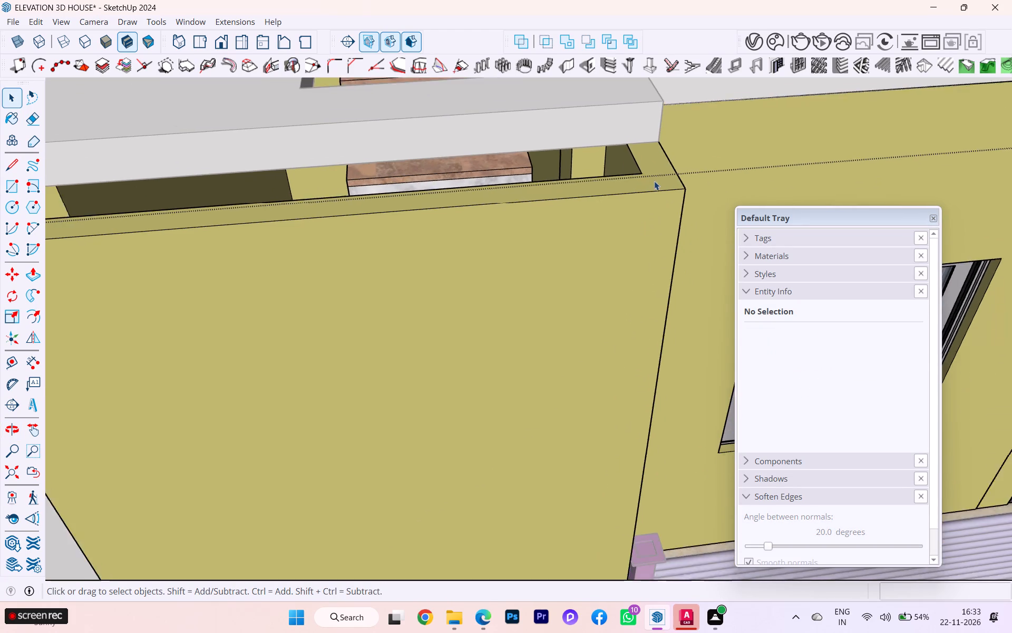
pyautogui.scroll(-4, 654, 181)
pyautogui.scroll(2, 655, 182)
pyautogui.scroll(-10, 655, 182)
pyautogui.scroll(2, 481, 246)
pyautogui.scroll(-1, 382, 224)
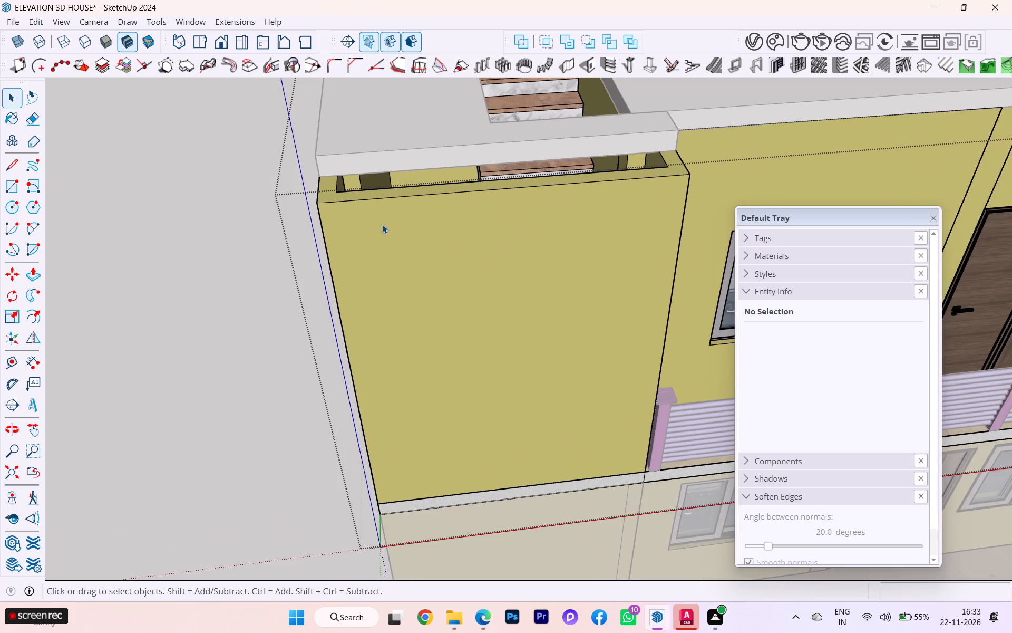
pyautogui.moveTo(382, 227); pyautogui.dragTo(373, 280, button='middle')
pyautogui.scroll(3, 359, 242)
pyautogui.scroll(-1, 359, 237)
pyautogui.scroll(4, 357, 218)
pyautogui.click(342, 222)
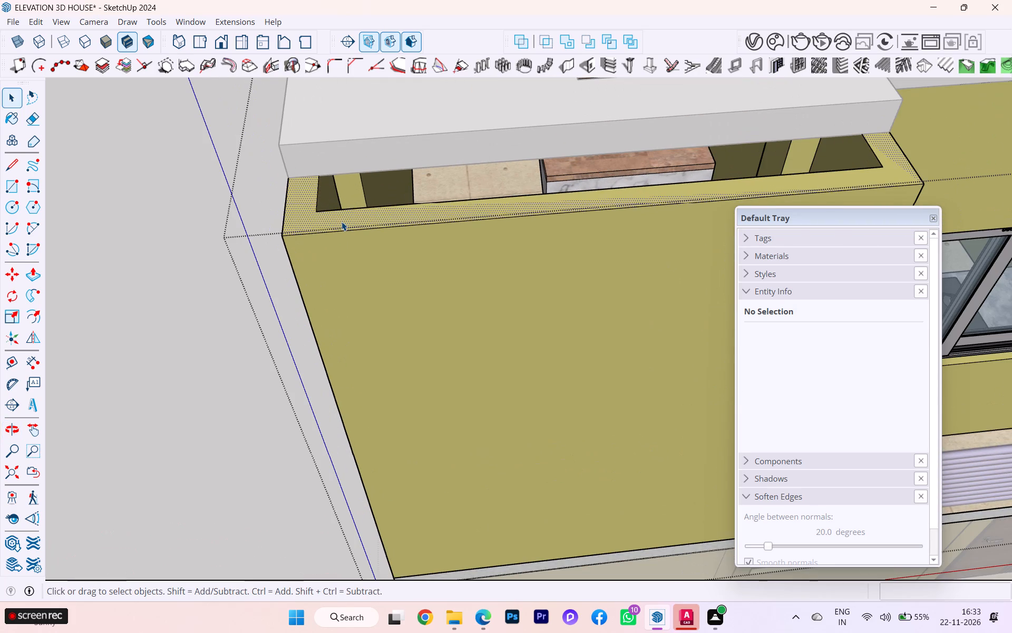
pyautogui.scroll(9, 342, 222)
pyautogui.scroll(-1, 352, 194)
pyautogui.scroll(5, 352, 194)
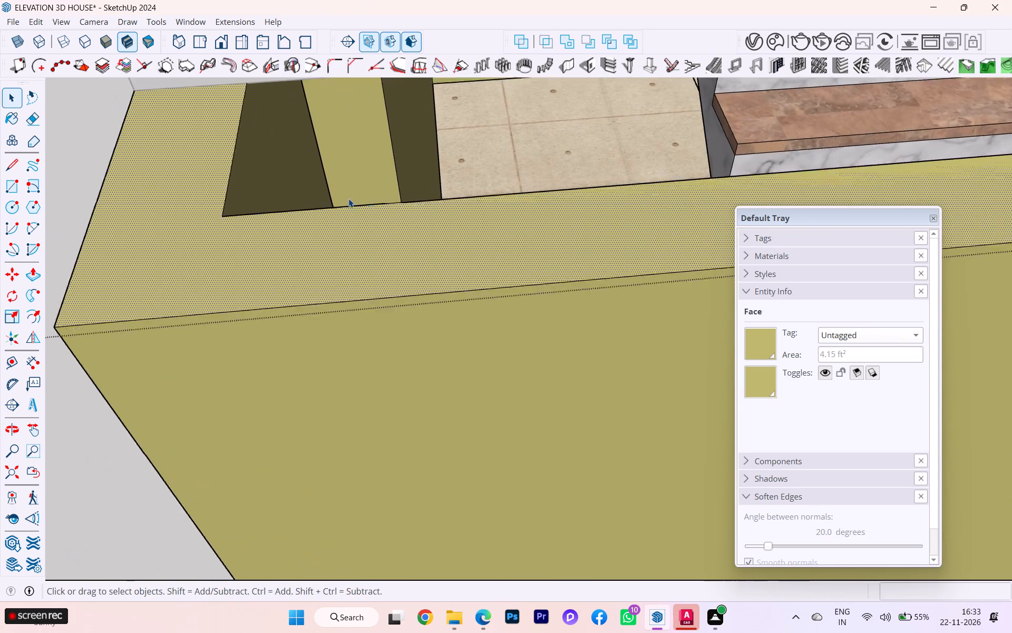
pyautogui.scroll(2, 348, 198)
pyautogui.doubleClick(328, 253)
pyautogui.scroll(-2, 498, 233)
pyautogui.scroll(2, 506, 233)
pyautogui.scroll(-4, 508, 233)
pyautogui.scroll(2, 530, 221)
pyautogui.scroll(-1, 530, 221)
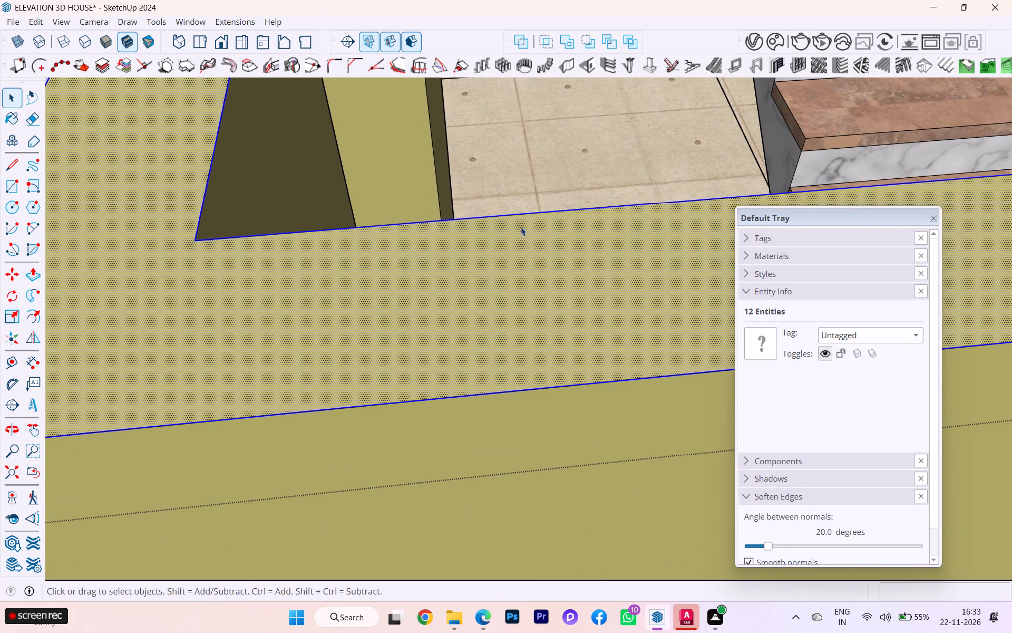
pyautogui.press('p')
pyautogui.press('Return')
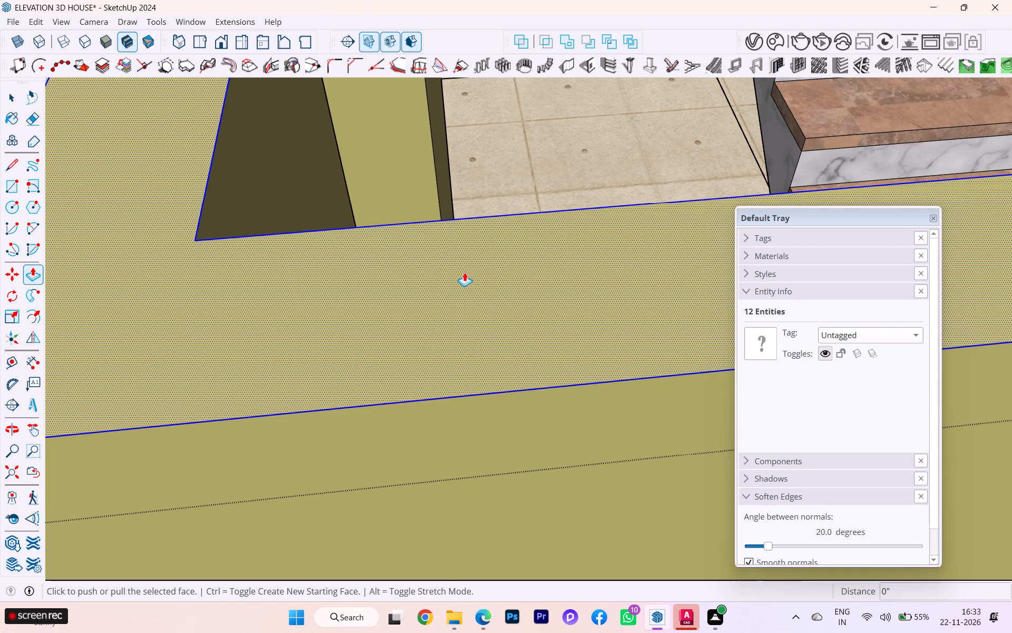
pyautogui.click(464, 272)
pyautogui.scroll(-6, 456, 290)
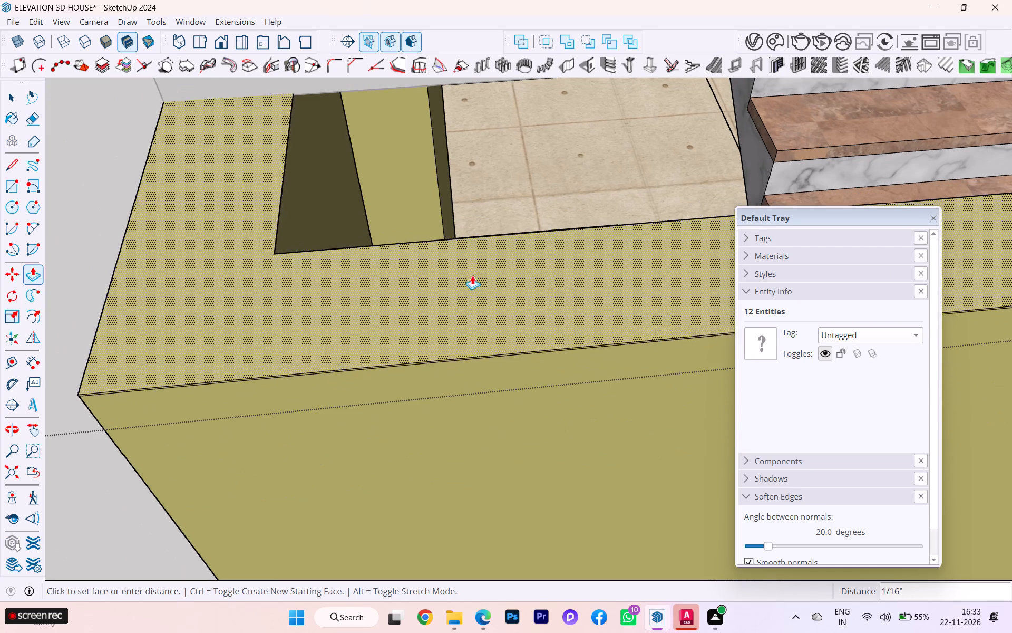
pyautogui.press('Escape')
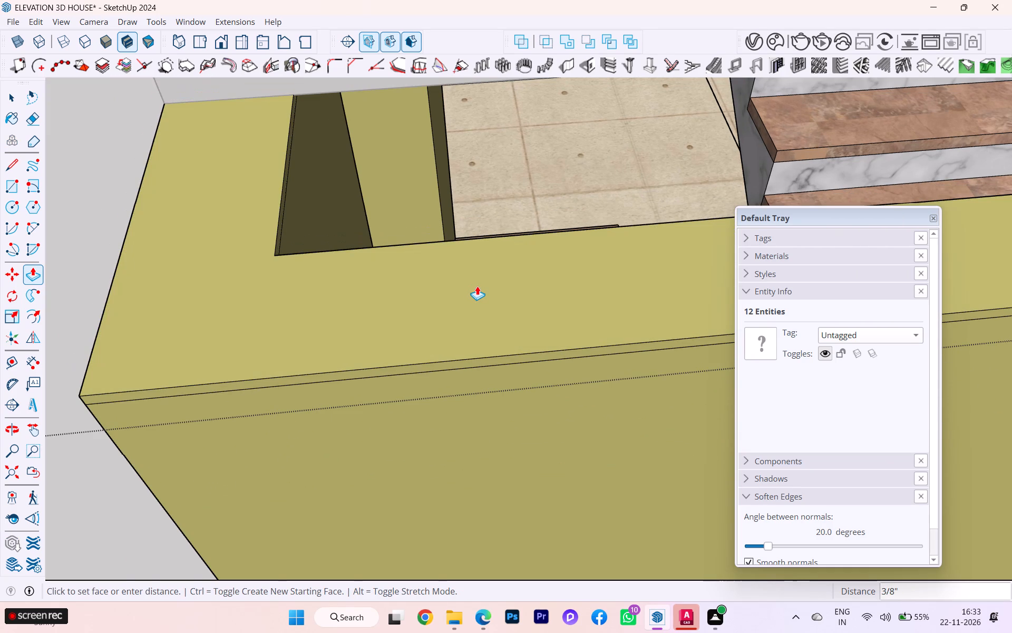
# Delete the outer front edge and the inner front edge of the stair projection's wall top.
pyautogui.click(2, 95)
pyautogui.click(189, 388)
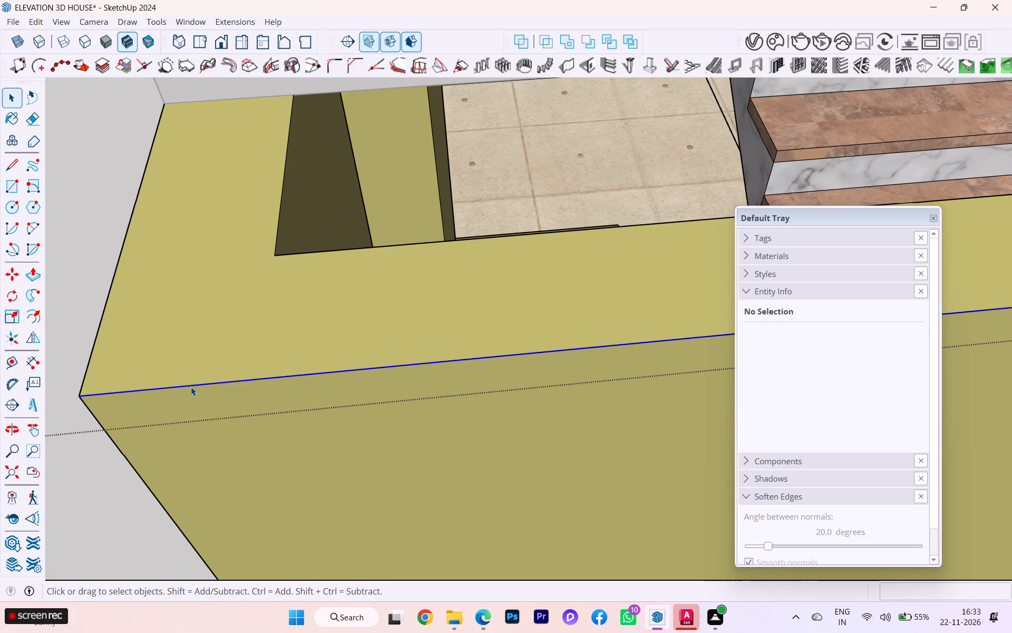
pyautogui.press('Delete')
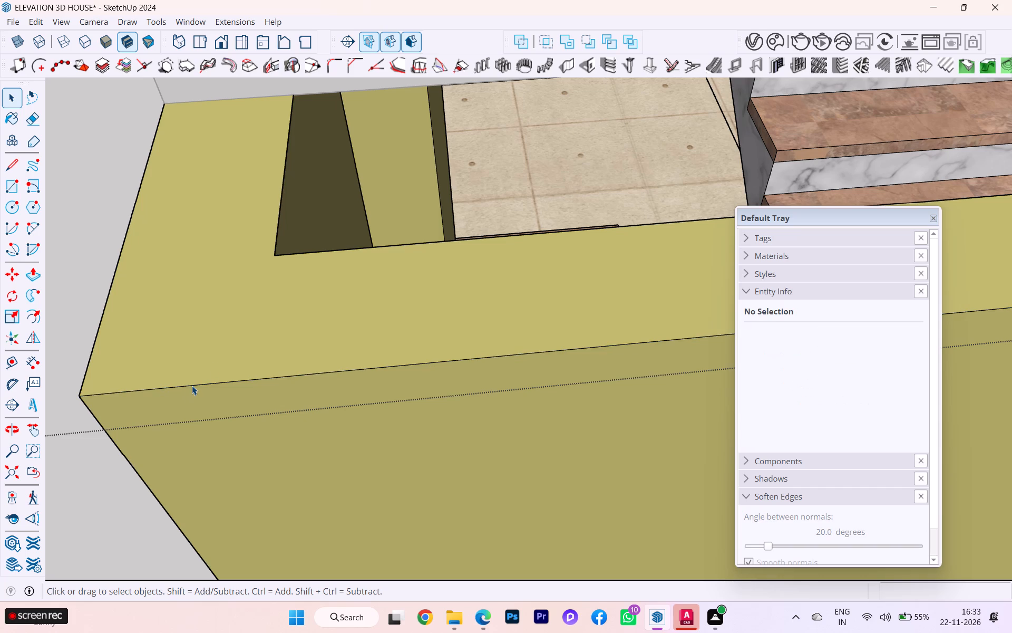
pyautogui.scroll(3, 346, 273)
pyautogui.click(347, 241)
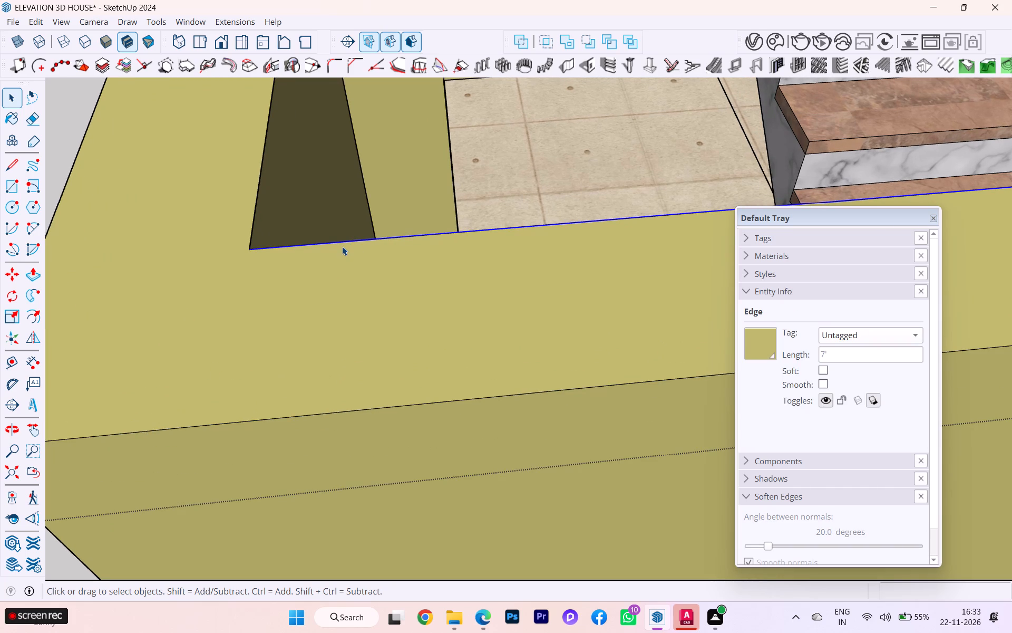
pyautogui.press('Delete')
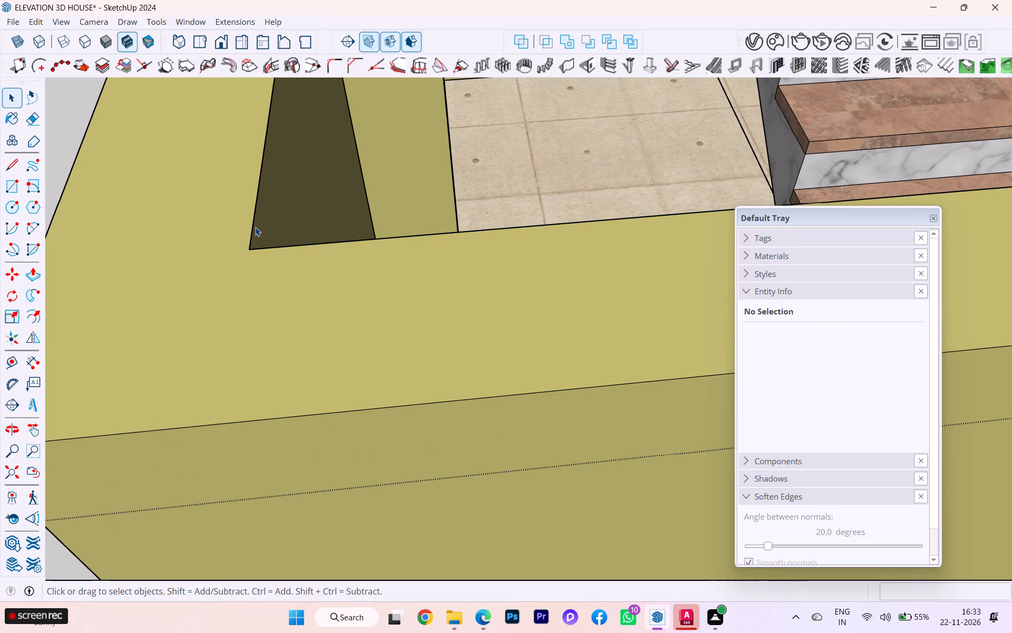
# Delete the inner and outer side edges of the stair projection's wall top at the corner away from the balcony.
pyautogui.click(252, 232)
pyautogui.press('Delete')
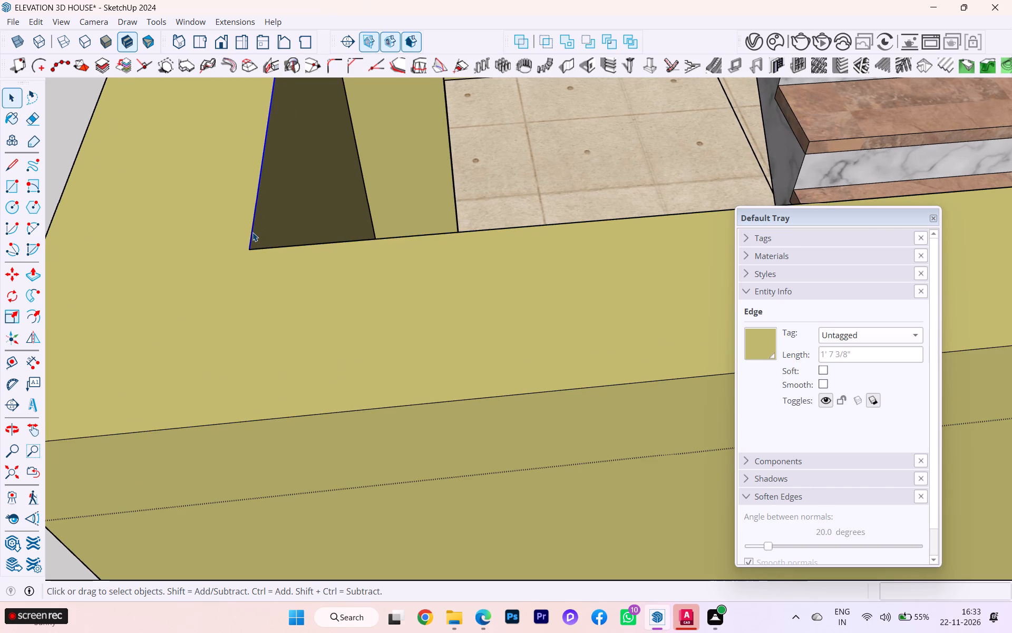
pyautogui.scroll(1, 276, 231)
pyautogui.scroll(-4, 277, 231)
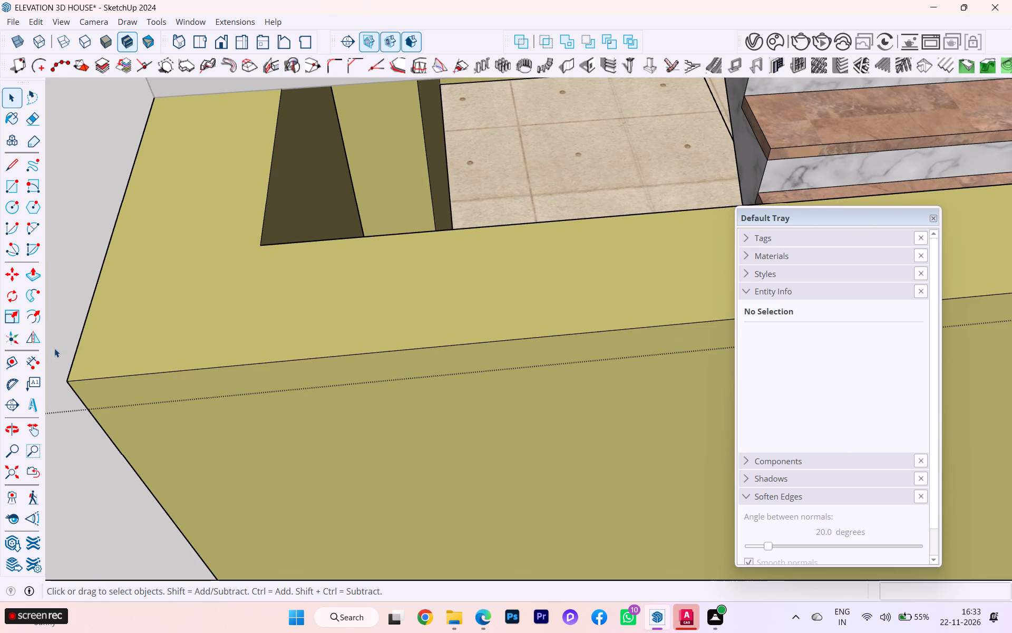
pyautogui.click(75, 359)
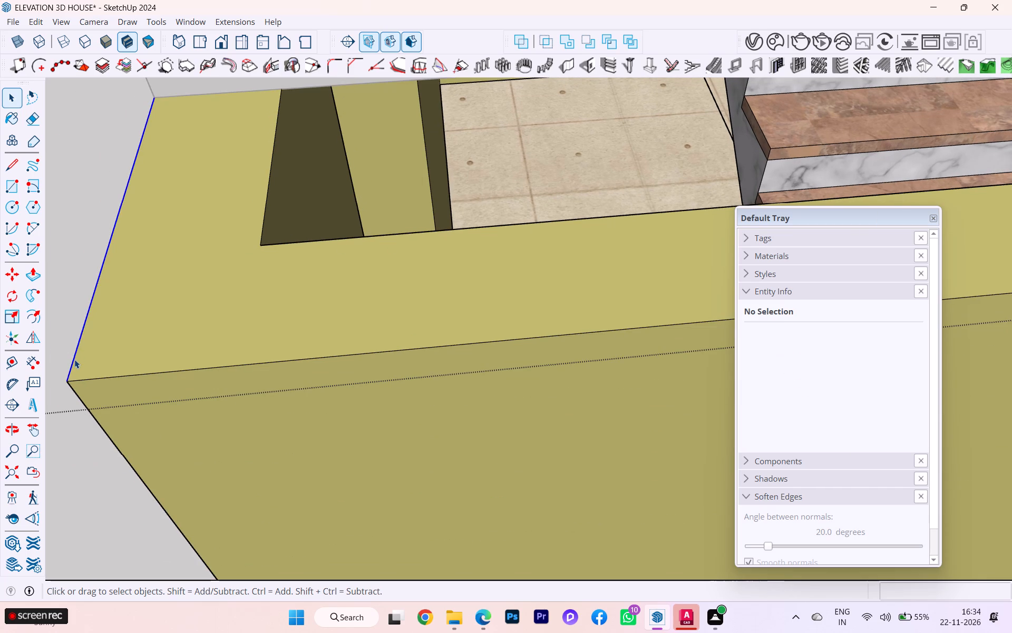
pyautogui.press('Delete')
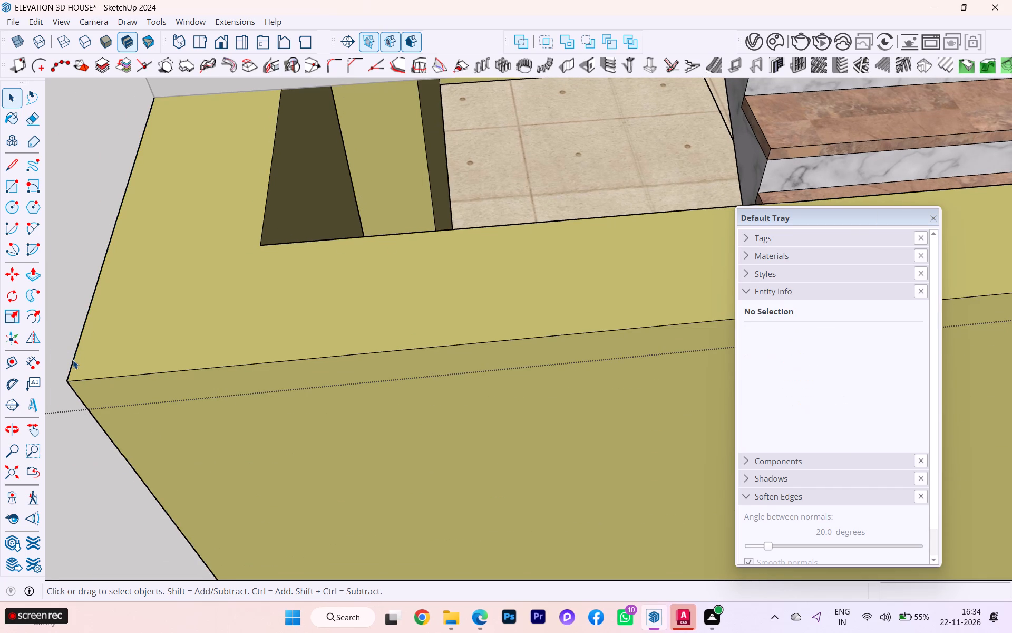
# Delete the 10' vertical edge at the stair projection's front corner away from the balcony.
pyautogui.scroll(-1, 140, 320)
pyautogui.scroll(2, 143, 318)
pyautogui.scroll(-2, 143, 318)
pyautogui.scroll(-1, 205, 304)
pyautogui.scroll(4, 208, 303)
pyautogui.scroll(-6, 209, 303)
pyautogui.moveTo(245, 287); pyautogui.dragTo(533, 129, button='middle')
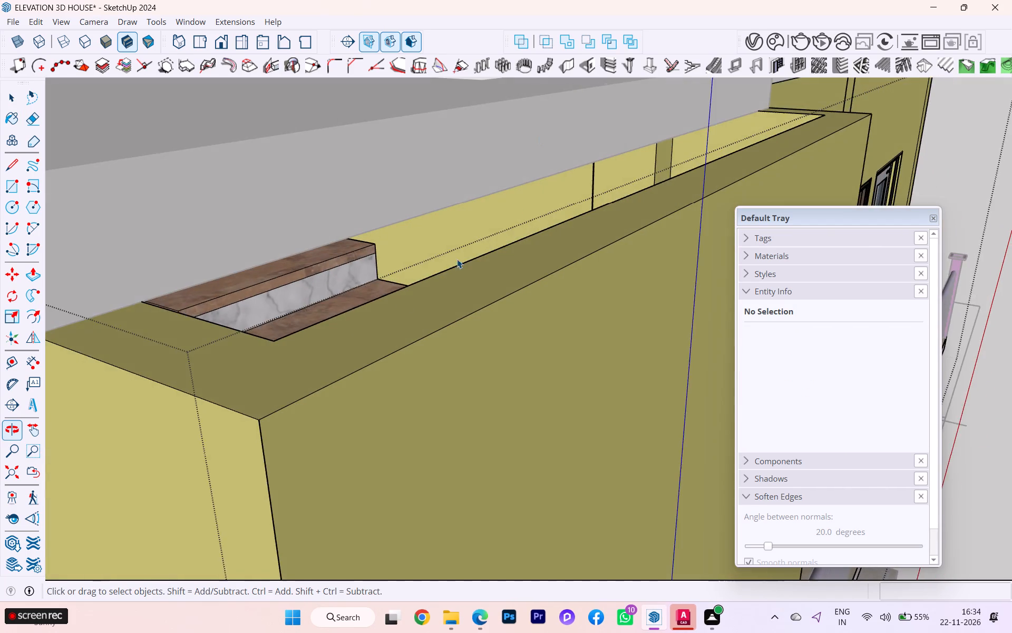
pyautogui.scroll(3, 304, 395)
pyautogui.scroll(5, 250, 426)
pyautogui.scroll(-1, 248, 427)
pyautogui.scroll(4, 248, 427)
pyautogui.scroll(-2, 248, 427)
pyautogui.scroll(3, 248, 427)
pyautogui.scroll(-4, 248, 427)
pyautogui.scroll(2, 248, 427)
pyautogui.scroll(-2, 248, 427)
pyautogui.scroll(4, 248, 427)
pyautogui.scroll(-2, 248, 427)
pyautogui.scroll(7, 248, 427)
pyautogui.scroll(-1, 248, 427)
pyautogui.scroll(5, 248, 427)
pyautogui.scroll(-1, 248, 427)
pyautogui.scroll(2, 248, 427)
pyautogui.scroll(-1, 247, 427)
pyautogui.scroll(3, 247, 427)
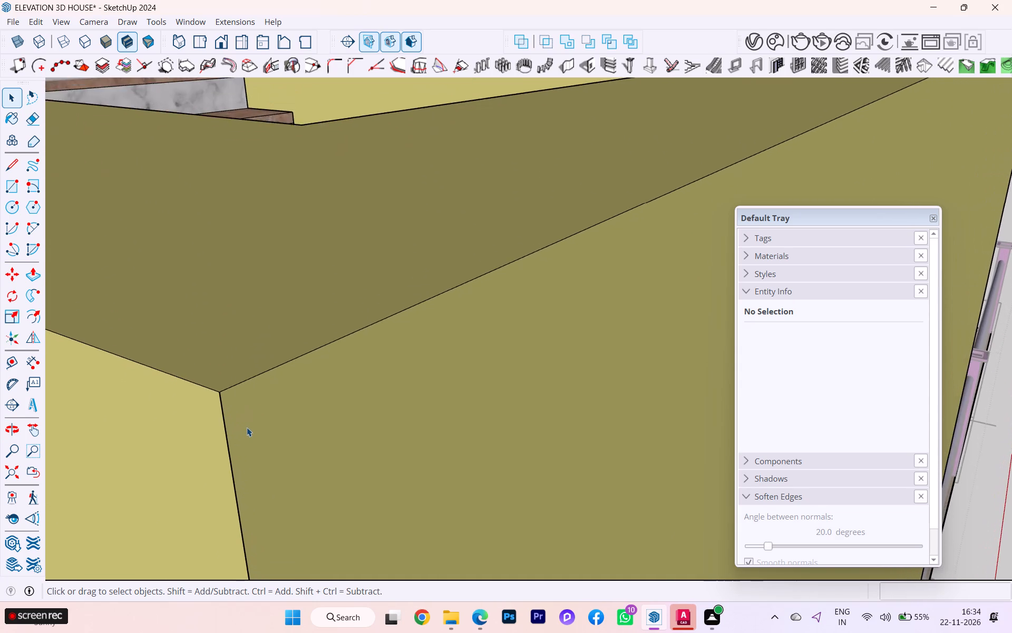
pyautogui.scroll(6, 247, 427)
pyautogui.scroll(-1, 207, 394)
pyautogui.scroll(1, 205, 391)
pyautogui.scroll(-1, 205, 391)
pyautogui.scroll(9, 205, 391)
pyautogui.scroll(-1, 201, 372)
pyautogui.scroll(1, 201, 372)
pyautogui.click(201, 372)
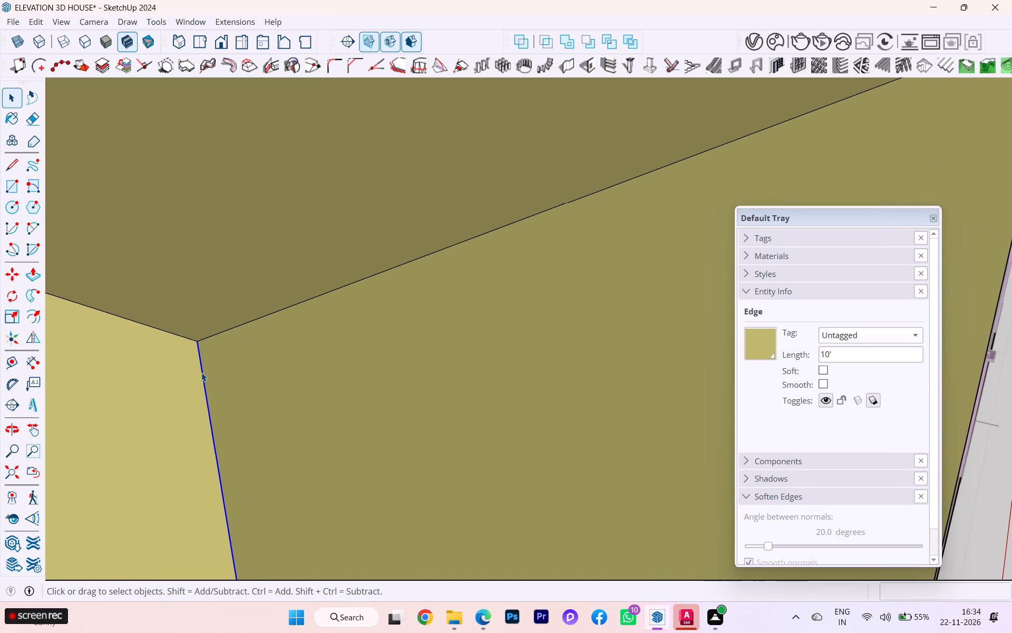
pyautogui.press('Delete')
# Open the wall group at the stair projection's front wall top for editing.
pyautogui.scroll(-7, 266, 324)
pyautogui.scroll(6, 446, 290)
pyautogui.scroll(-3, 446, 290)
pyautogui.scroll(1, 446, 290)
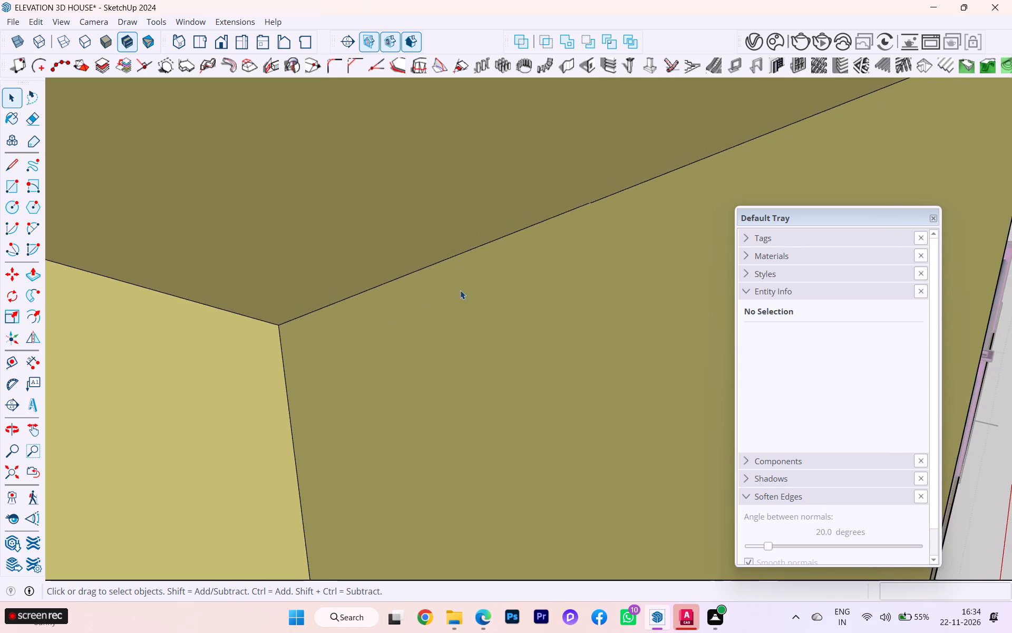
pyautogui.scroll(-2, 462, 289)
pyautogui.scroll(2, 462, 289)
pyautogui.scroll(-9, 461, 290)
pyautogui.scroll(3, 415, 299)
pyautogui.scroll(-3, 417, 300)
pyautogui.scroll(3, 461, 294)
pyautogui.scroll(-1, 461, 294)
pyautogui.scroll(1, 461, 294)
pyautogui.scroll(-5, 461, 294)
pyautogui.scroll(1, 445, 293)
pyautogui.scroll(-2, 444, 294)
pyautogui.scroll(-1, 540, 297)
pyautogui.scroll(3, 540, 297)
pyautogui.scroll(-4, 538, 297)
pyautogui.moveTo(511, 304); pyautogui.dragTo(470, 318, button='middle')
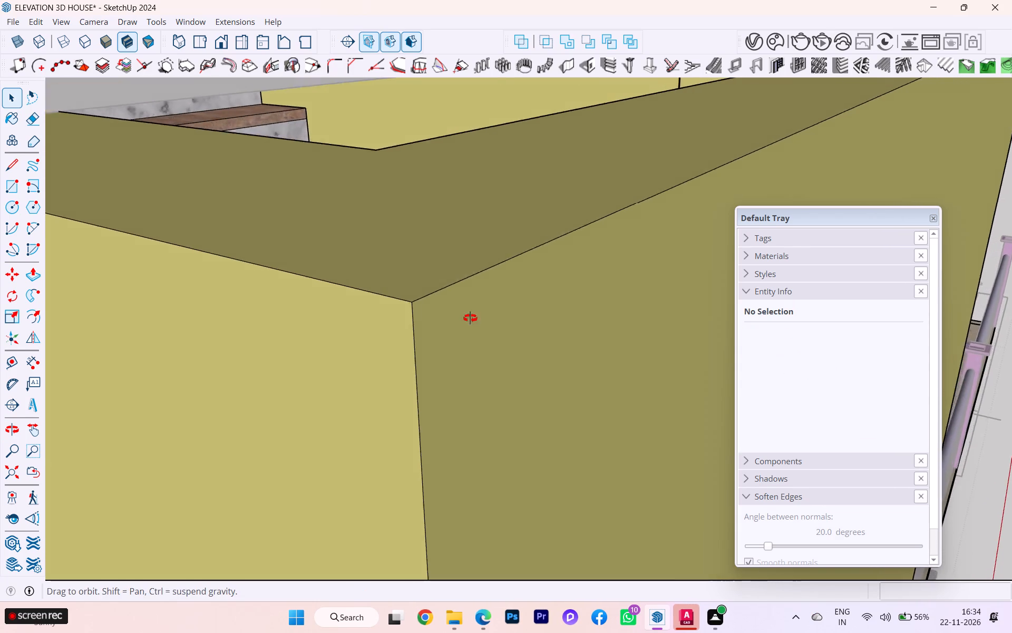
pyautogui.moveTo(470, 318); pyautogui.dragTo(300, 350, button='middle')
pyautogui.scroll(-1, 293, 347)
pyautogui.scroll(2, 291, 347)
pyautogui.scroll(-6, 290, 347)
pyautogui.scroll(4, 492, 326)
pyautogui.moveTo(373, 328); pyautogui.dragTo(337, 362, button='middle')
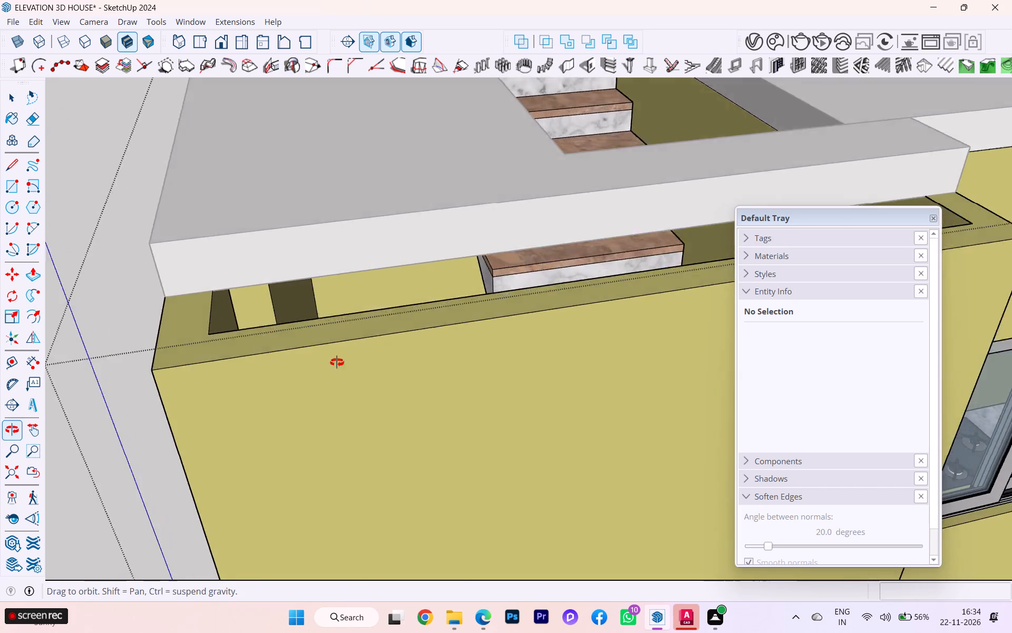
pyautogui.moveTo(337, 362); pyautogui.dragTo(293, 432, button='middle')
pyautogui.scroll(2, 455, 356)
pyautogui.scroll(-2, 455, 356)
pyautogui.scroll(7, 455, 356)
pyautogui.scroll(-1, 456, 346)
pyautogui.scroll(4, 456, 346)
pyautogui.click(468, 329)
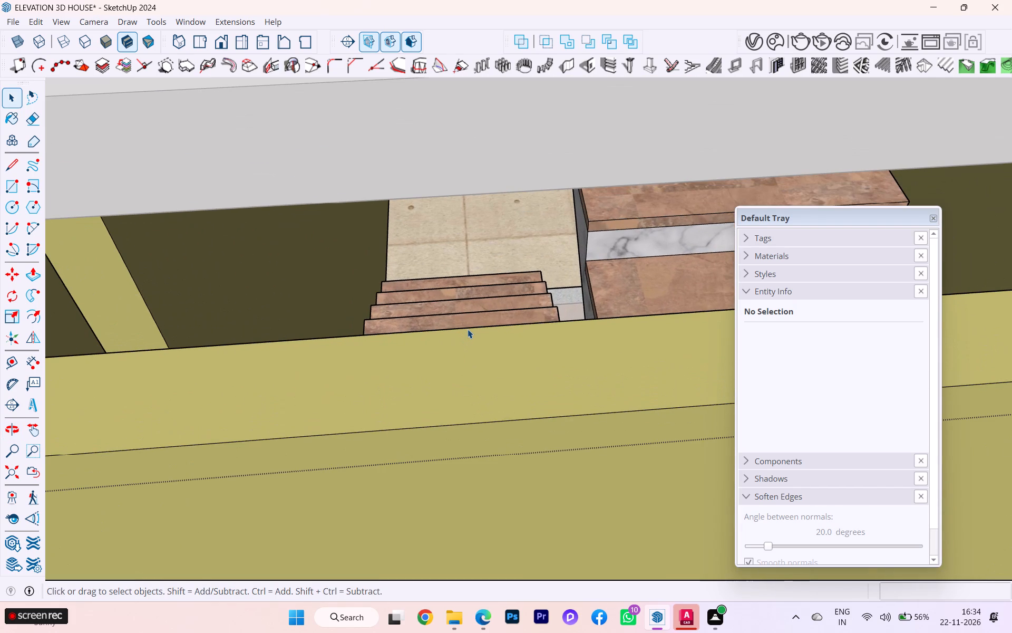
pyautogui.doubleClick(468, 329)
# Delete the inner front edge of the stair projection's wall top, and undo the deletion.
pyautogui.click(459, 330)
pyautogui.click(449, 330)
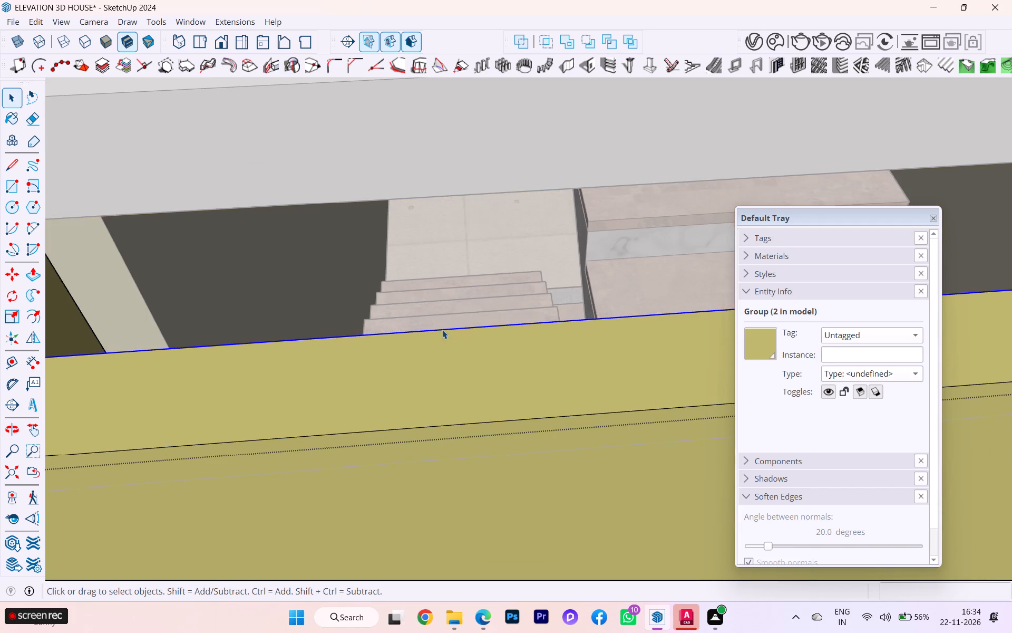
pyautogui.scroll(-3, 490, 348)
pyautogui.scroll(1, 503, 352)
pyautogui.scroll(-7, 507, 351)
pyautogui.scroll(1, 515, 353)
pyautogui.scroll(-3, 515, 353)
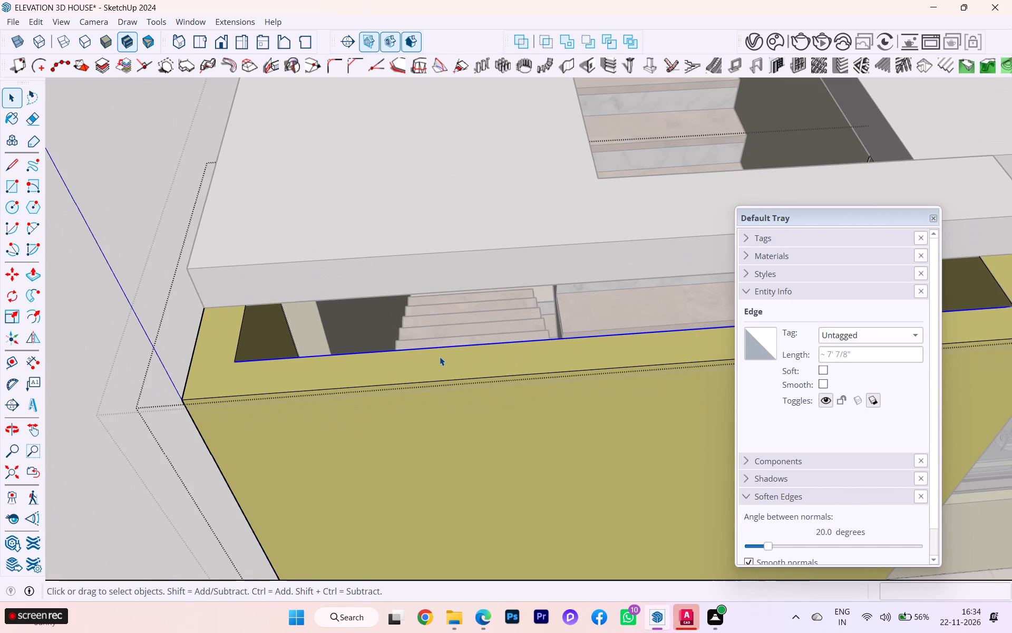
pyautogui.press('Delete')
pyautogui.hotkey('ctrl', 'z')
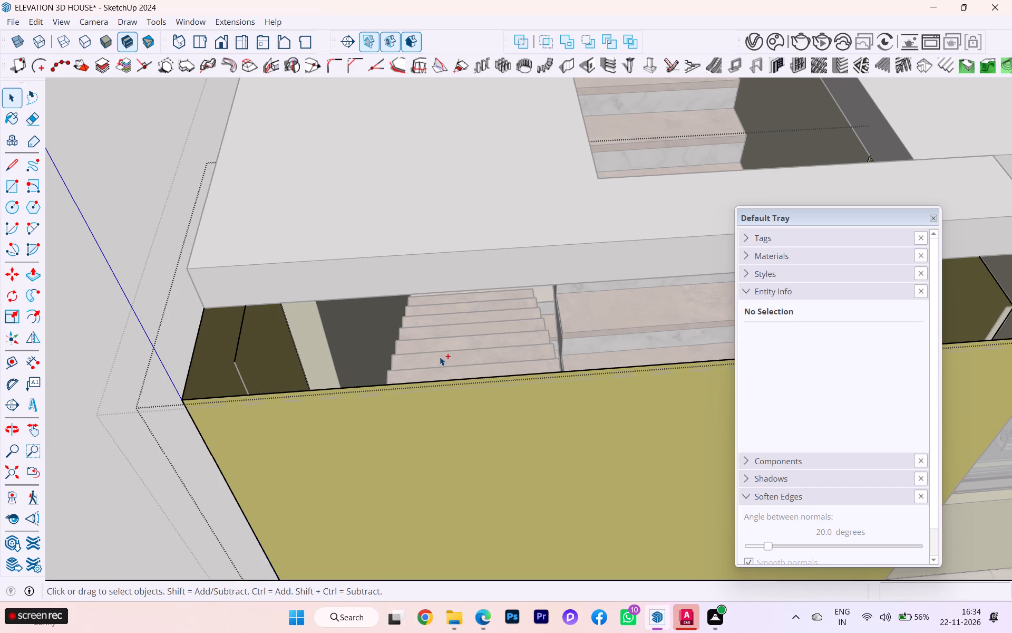
# Select the stair projection's wall-top face and examine its inner corner on the balcony side.
pyautogui.click(418, 364)
pyautogui.scroll(-2, 176, 346)
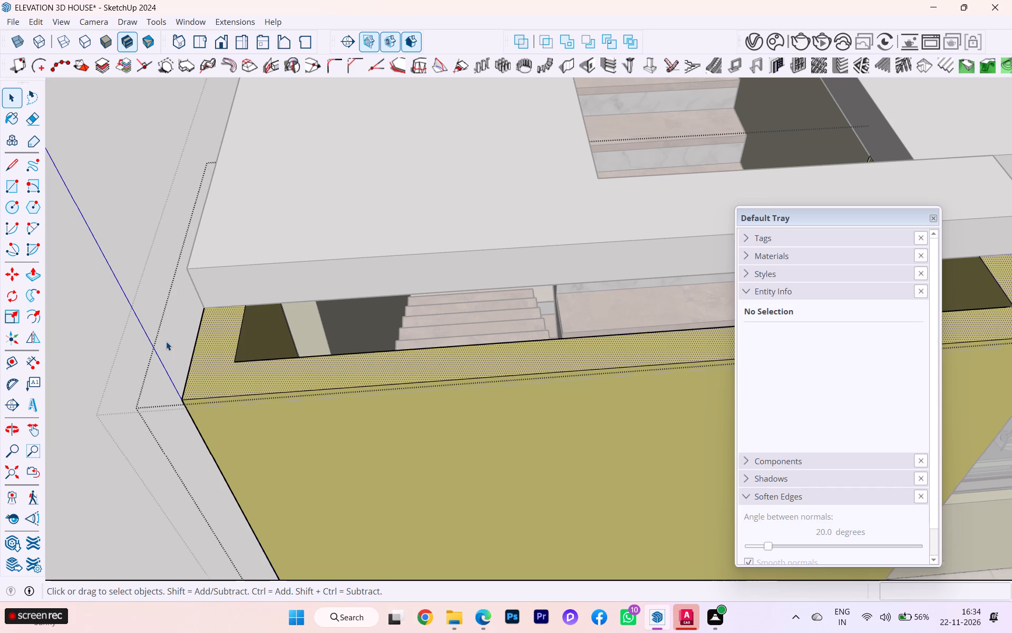
pyautogui.scroll(2, 152, 342)
pyautogui.scroll(-8, 111, 337)
pyautogui.scroll(6, 523, 334)
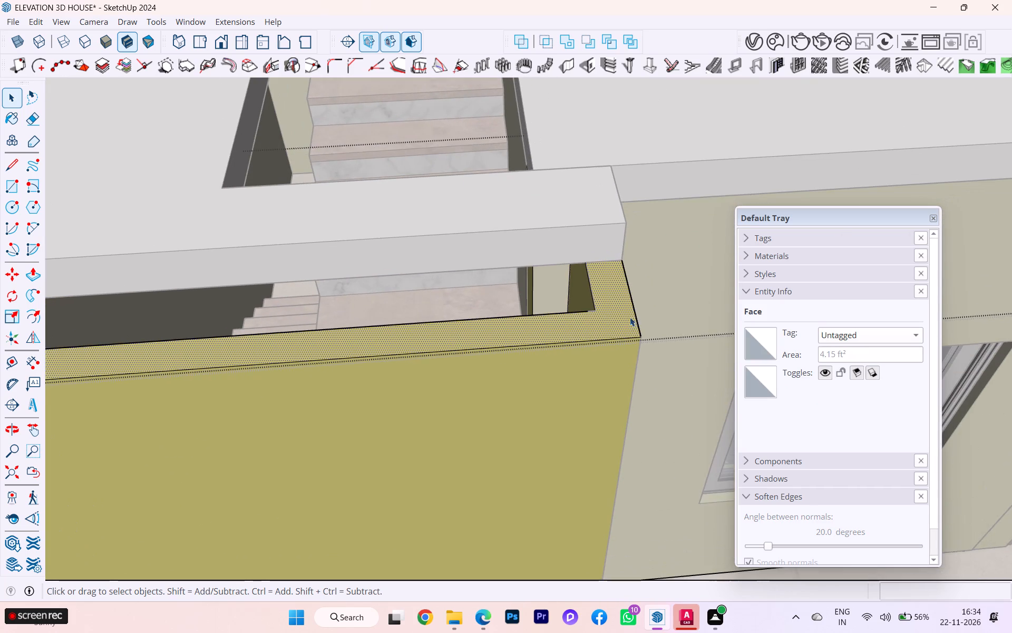
pyautogui.scroll(9, 600, 307)
pyautogui.scroll(-1, 598, 310)
pyautogui.scroll(13, 598, 310)
pyautogui.scroll(-1, 584, 319)
pyautogui.scroll(6, 584, 319)
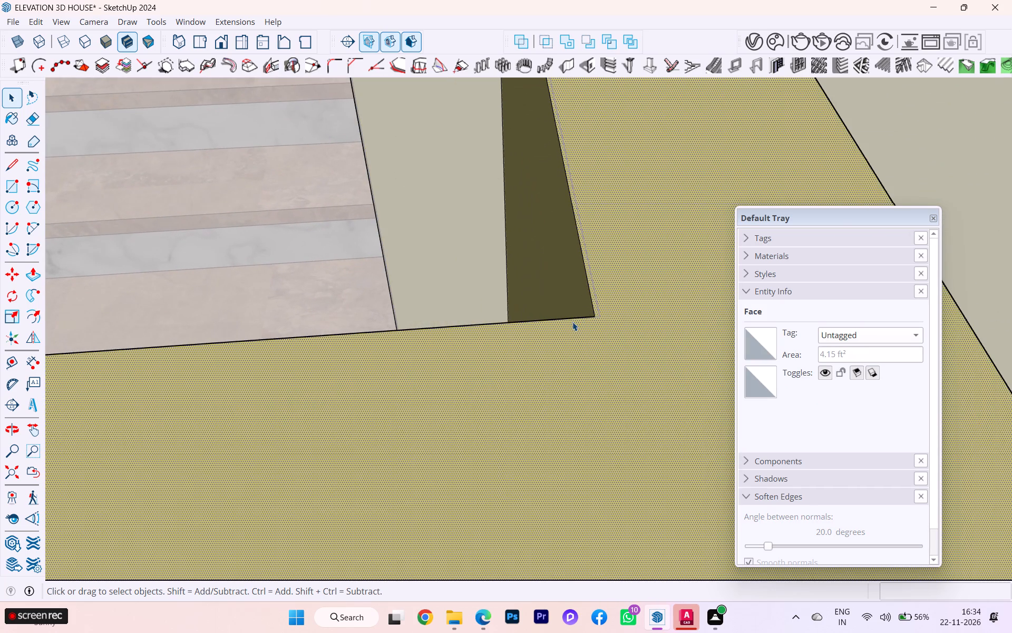
pyautogui.scroll(-3, 605, 322)
pyautogui.scroll(-1, 527, 348)
pyautogui.moveTo(527, 348); pyautogui.dragTo(814, 295, button='middle')
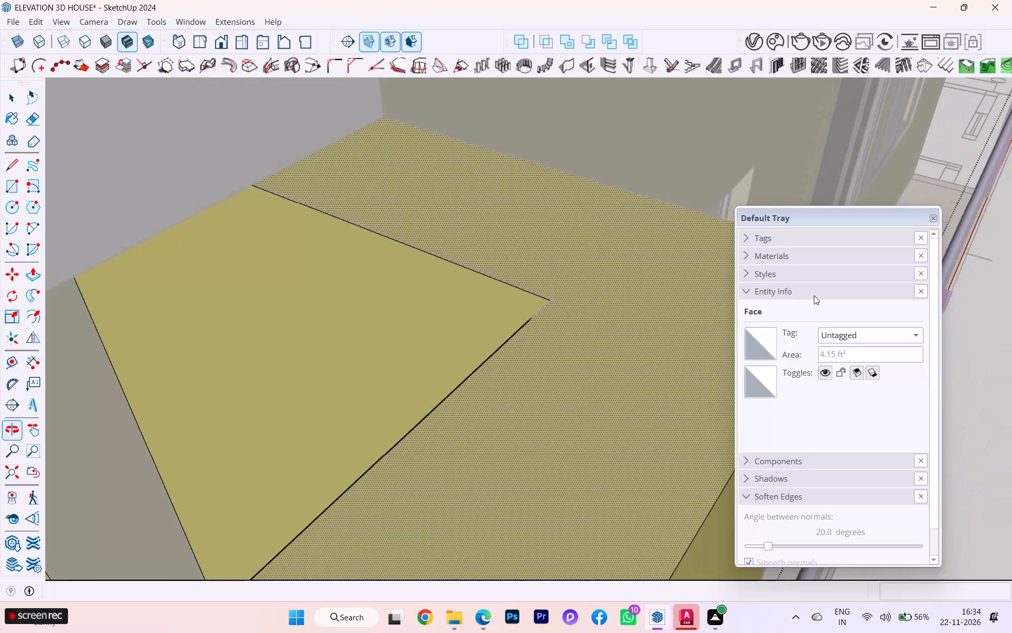
pyautogui.scroll(5, 560, 314)
pyautogui.scroll(-4, 551, 321)
pyautogui.scroll(1, 464, 279)
pyautogui.scroll(-9, 464, 279)
pyautogui.scroll(1, 575, 285)
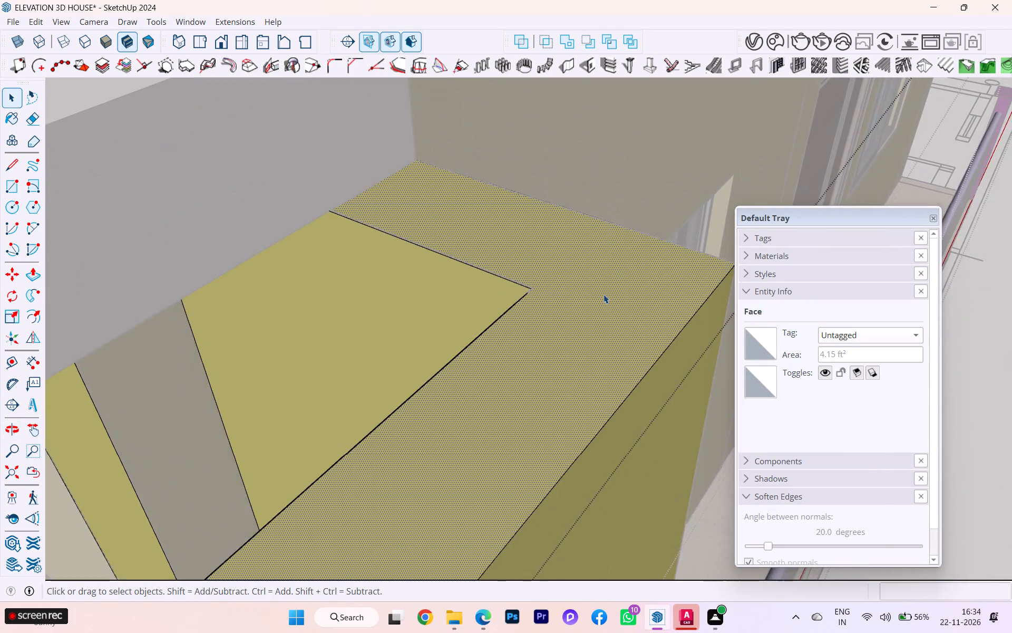
pyautogui.scroll(-3, 604, 296)
pyautogui.moveTo(602, 305); pyautogui.dragTo(403, 302, button='middle')
pyautogui.scroll(-1, 633, 279)
pyautogui.scroll(3, 634, 279)
pyautogui.scroll(-2, 634, 280)
pyautogui.scroll(1, 634, 281)
pyautogui.scroll(-1, 653, 291)
pyautogui.scroll(1, 653, 292)
pyautogui.scroll(-7, 654, 293)
pyautogui.scroll(1, 701, 295)
pyautogui.scroll(-1, 702, 296)
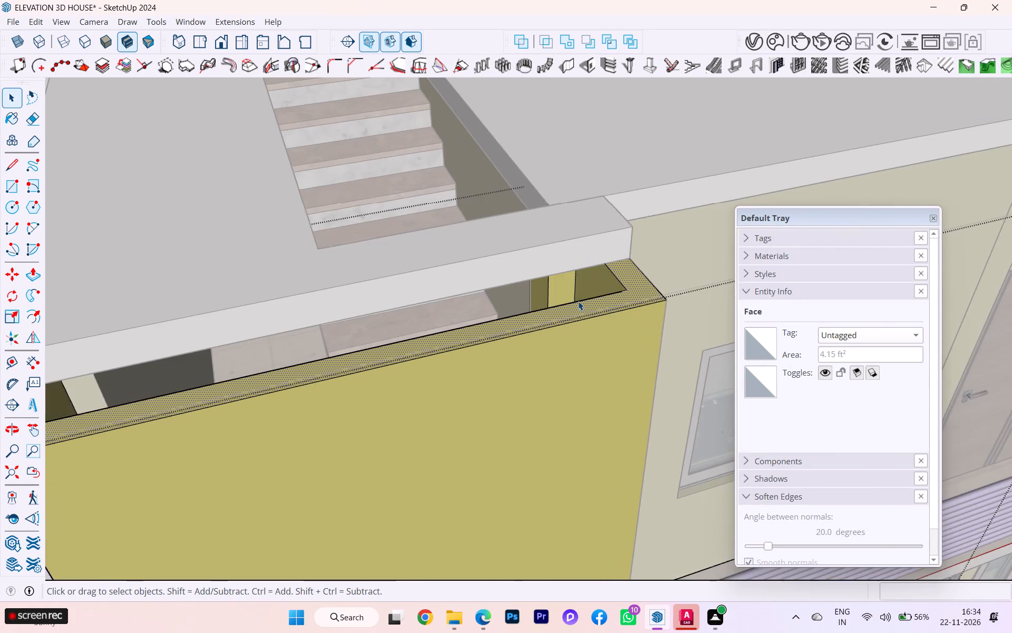
pyautogui.scroll(-2, 539, 296)
pyautogui.scroll(1, 539, 296)
pyautogui.scroll(-3, 527, 294)
pyautogui.scroll(2, 533, 299)
pyautogui.scroll(-1, 533, 299)
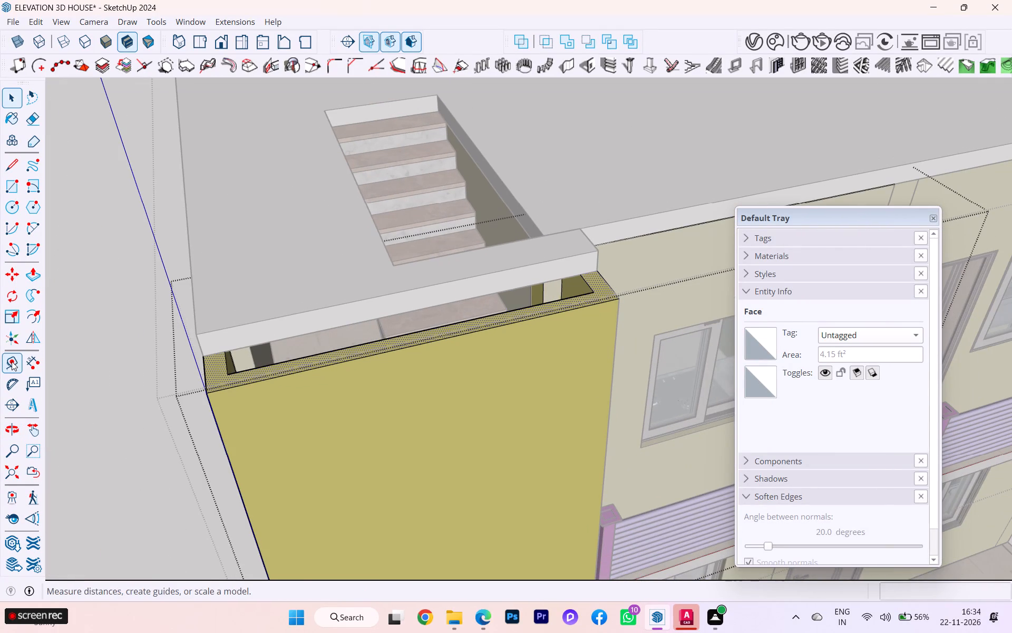
# Draw a line about 4 1/2" long across the wall top from the inner corner away from the balcony to the outer side edge.
pyautogui.click(12, 164)
pyautogui.scroll(4, 186, 362)
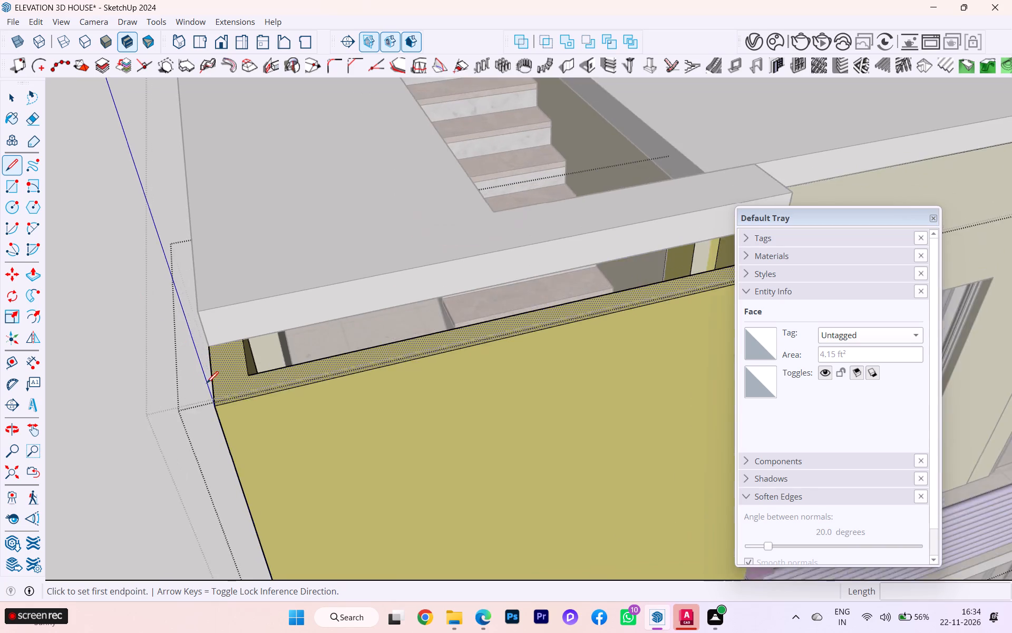
pyautogui.scroll(17, 207, 383)
pyautogui.click(276, 369)
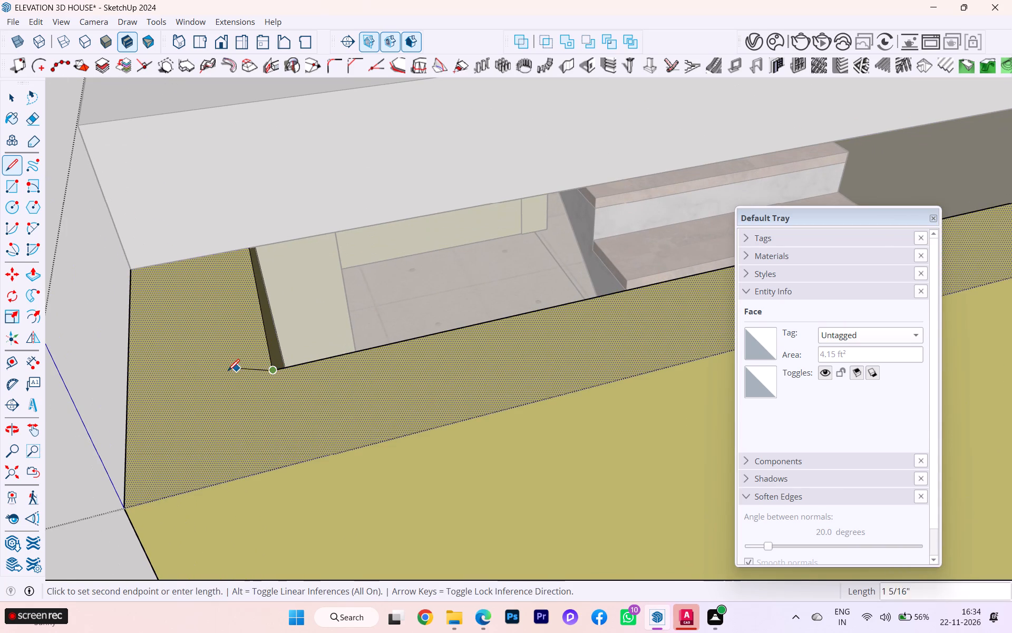
pyautogui.click(129, 409)
# Draw a line about 5 7/16" long from the inner front edge across the balcony-side wall top to its outer side edge.
pyautogui.scroll(-2, 105, 388)
pyautogui.scroll(1, 105, 388)
pyautogui.scroll(-2, 105, 388)
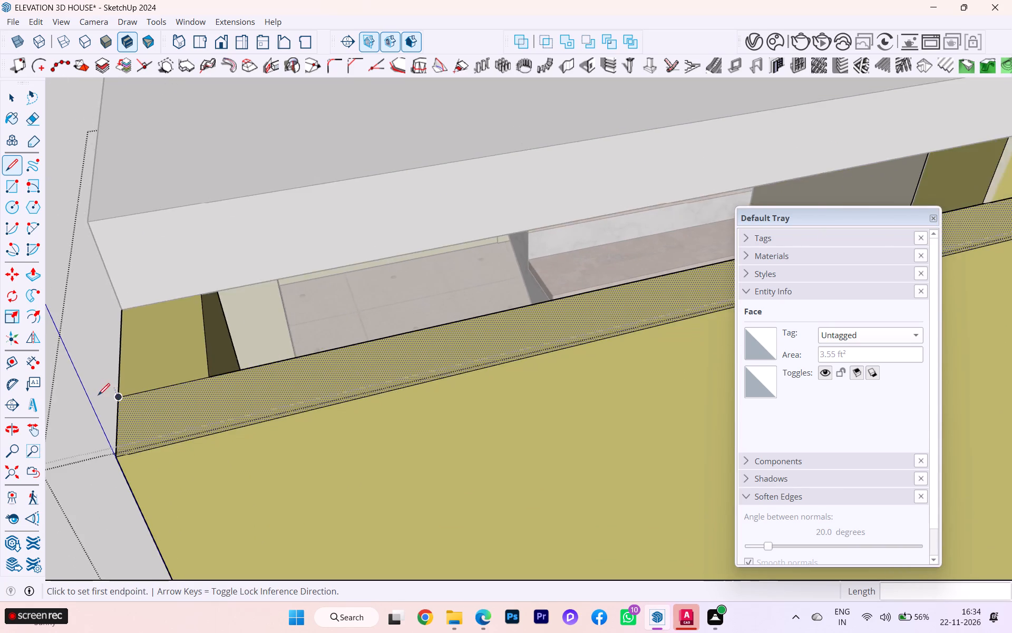
pyautogui.scroll(-2, 98, 395)
pyautogui.scroll(2, 76, 405)
pyautogui.scroll(-7, 76, 405)
pyautogui.scroll(4, 220, 377)
pyautogui.scroll(-2, 220, 377)
pyautogui.scroll(-2, 596, 303)
pyautogui.moveTo(566, 326); pyautogui.dragTo(266, 353, button='middle')
pyautogui.scroll(-3, 234, 338)
pyautogui.scroll(1, 234, 338)
pyautogui.scroll(-2, 233, 338)
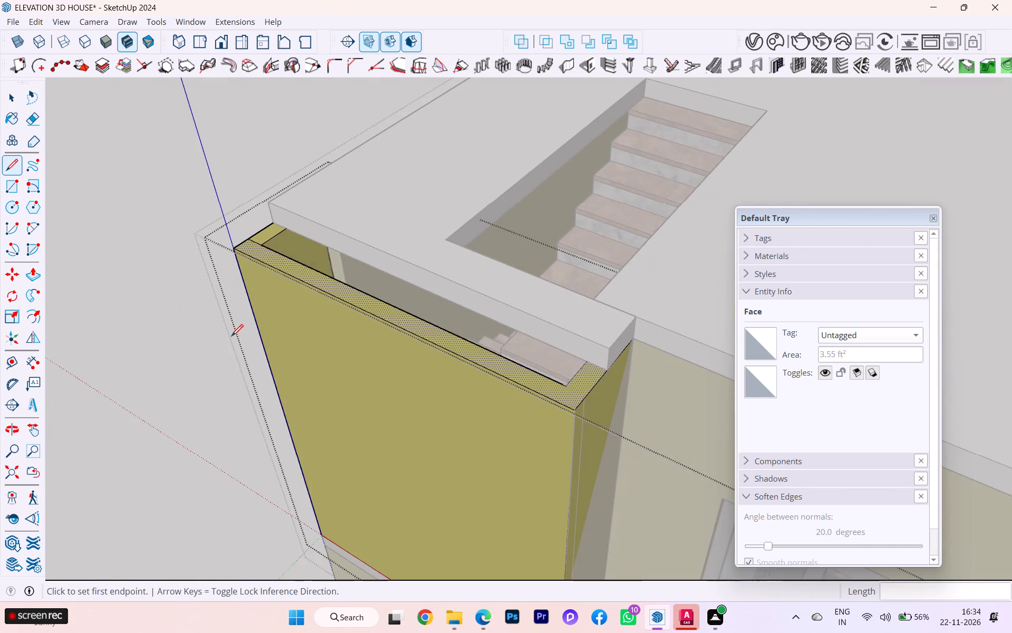
pyautogui.scroll(5, 573, 398)
pyautogui.scroll(-2, 571, 388)
pyautogui.scroll(8, 571, 388)
pyautogui.scroll(-1, 557, 379)
pyautogui.scroll(5, 557, 379)
pyautogui.scroll(-1, 557, 377)
pyautogui.scroll(2, 557, 377)
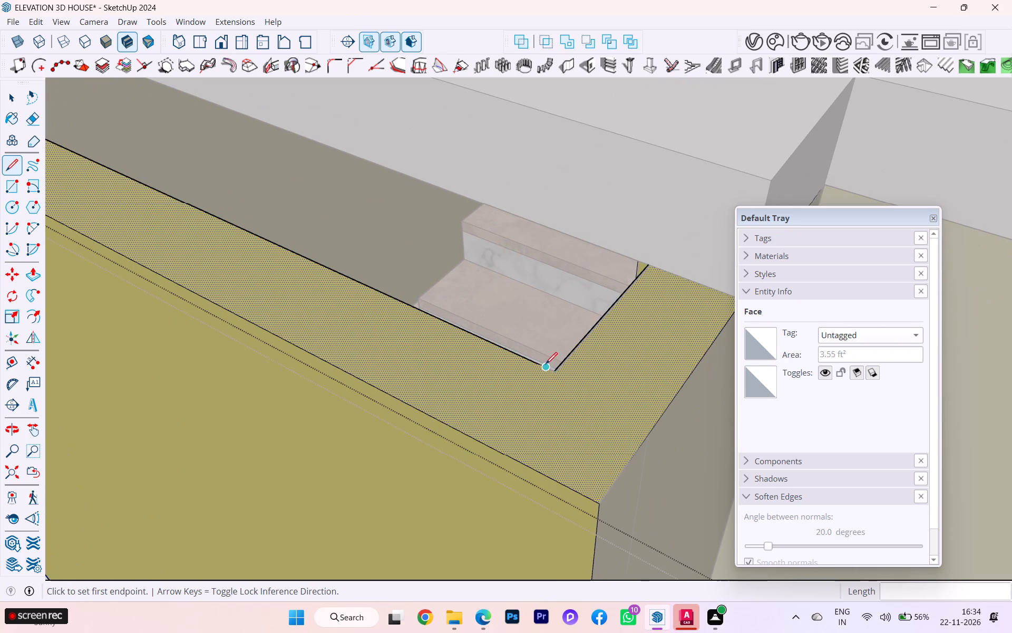
pyautogui.click(540, 364)
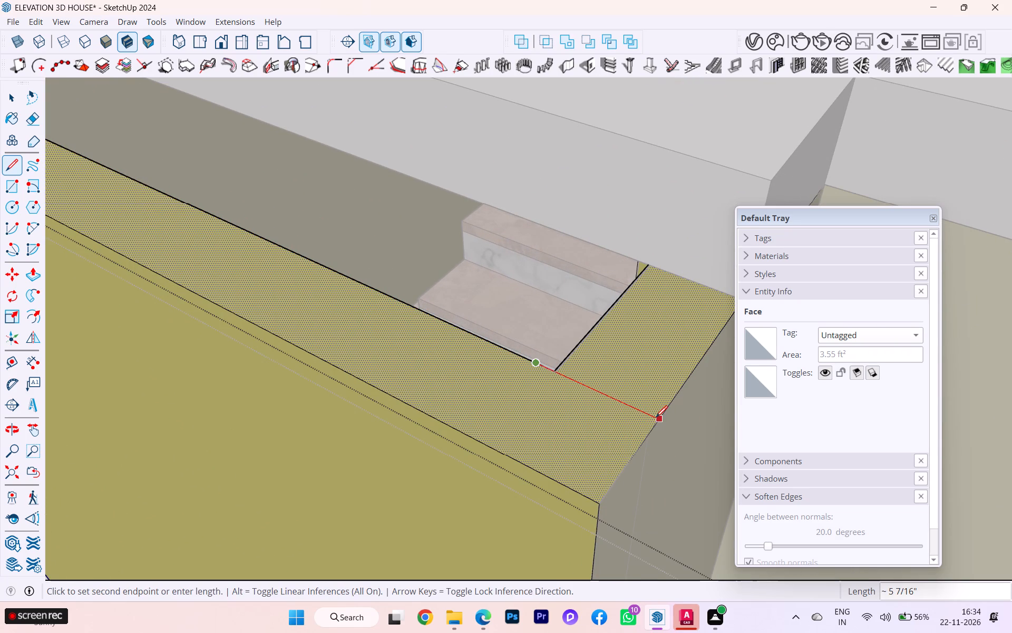
pyautogui.click(658, 419)
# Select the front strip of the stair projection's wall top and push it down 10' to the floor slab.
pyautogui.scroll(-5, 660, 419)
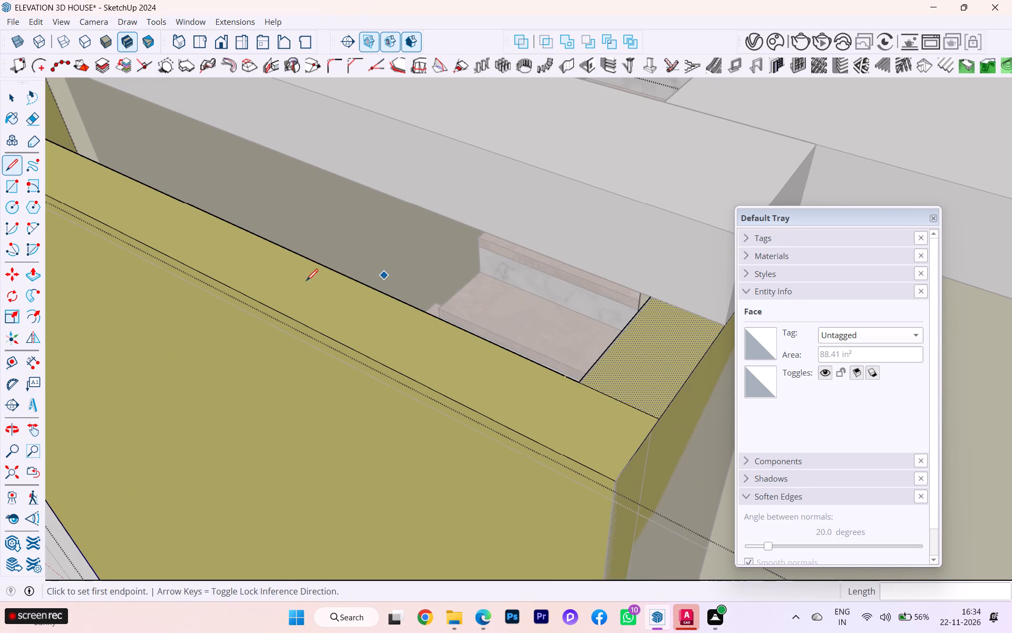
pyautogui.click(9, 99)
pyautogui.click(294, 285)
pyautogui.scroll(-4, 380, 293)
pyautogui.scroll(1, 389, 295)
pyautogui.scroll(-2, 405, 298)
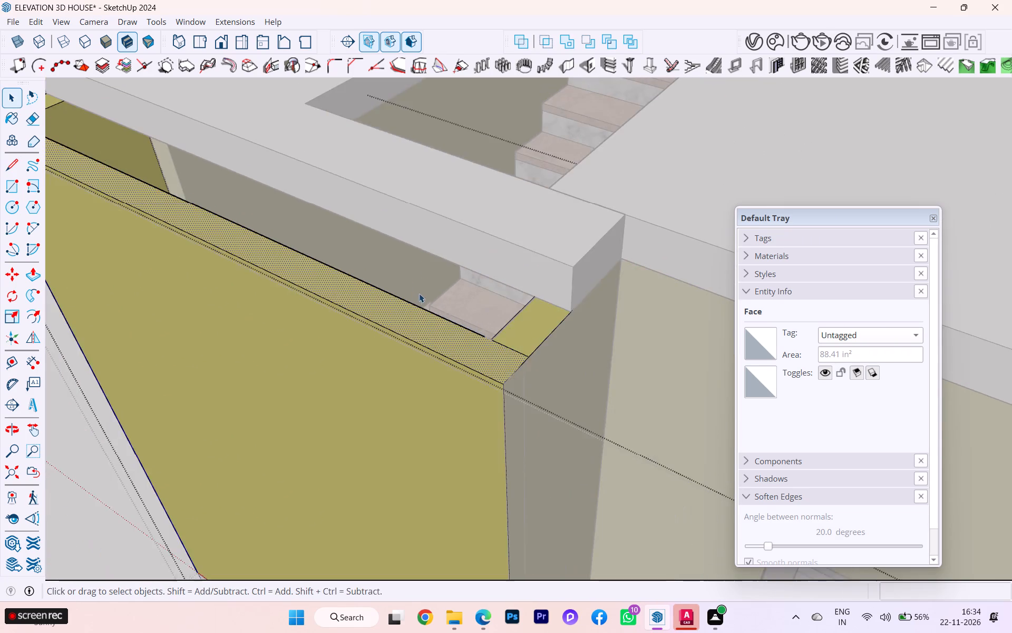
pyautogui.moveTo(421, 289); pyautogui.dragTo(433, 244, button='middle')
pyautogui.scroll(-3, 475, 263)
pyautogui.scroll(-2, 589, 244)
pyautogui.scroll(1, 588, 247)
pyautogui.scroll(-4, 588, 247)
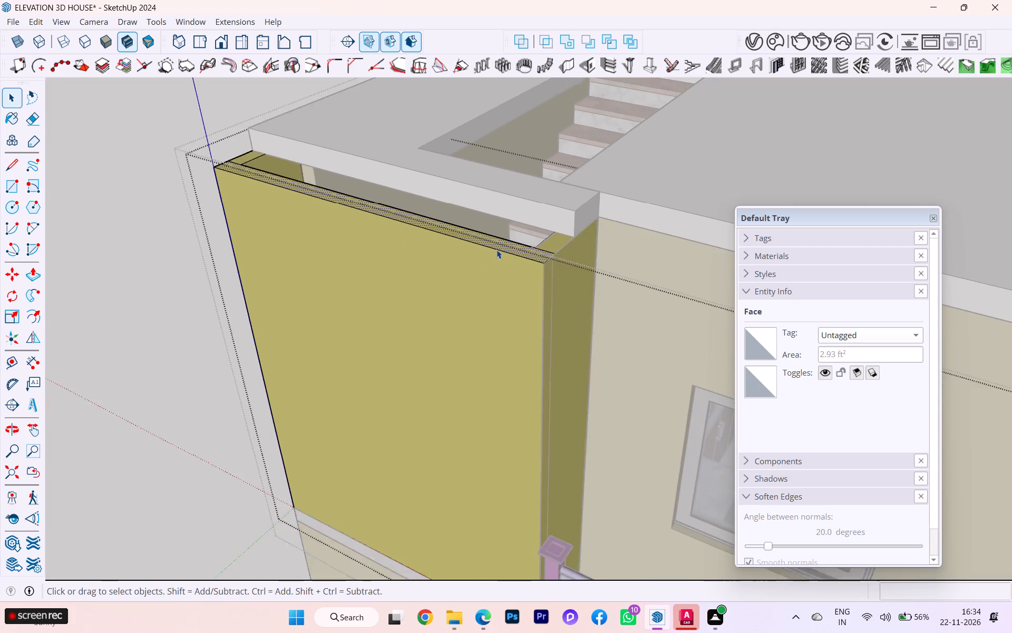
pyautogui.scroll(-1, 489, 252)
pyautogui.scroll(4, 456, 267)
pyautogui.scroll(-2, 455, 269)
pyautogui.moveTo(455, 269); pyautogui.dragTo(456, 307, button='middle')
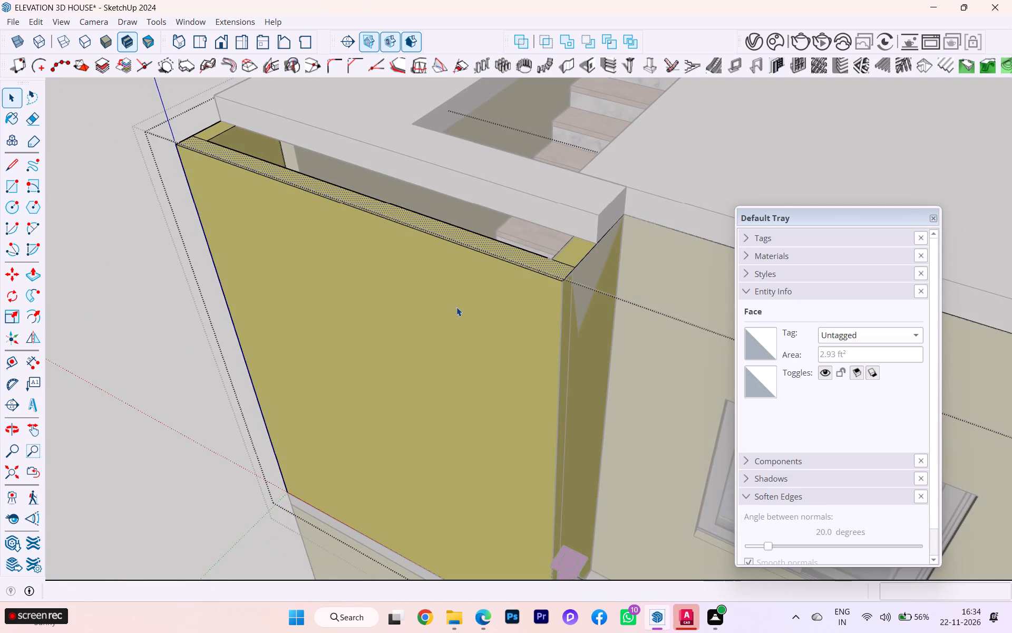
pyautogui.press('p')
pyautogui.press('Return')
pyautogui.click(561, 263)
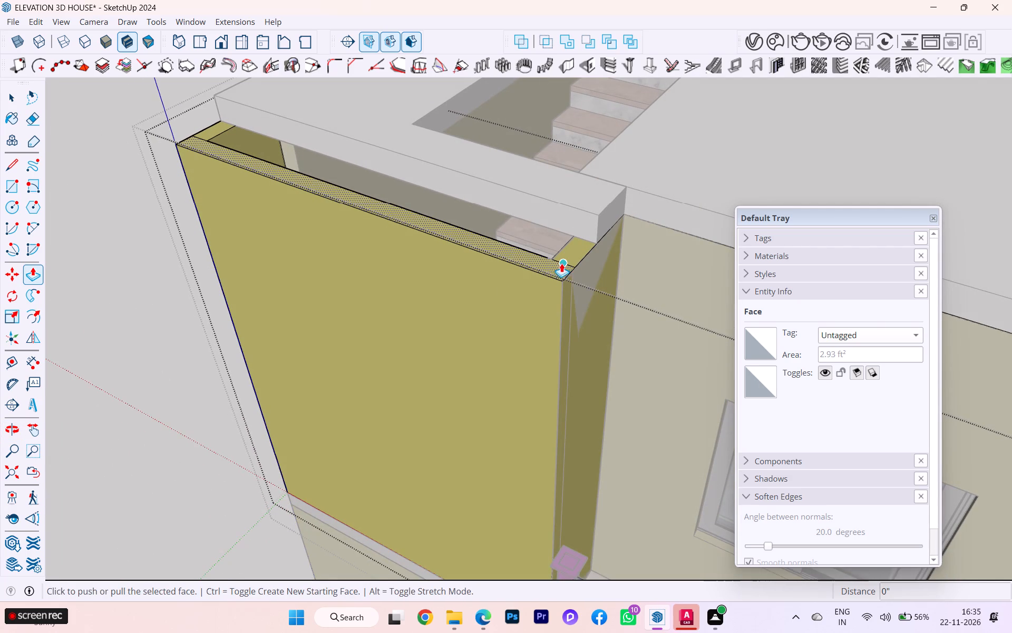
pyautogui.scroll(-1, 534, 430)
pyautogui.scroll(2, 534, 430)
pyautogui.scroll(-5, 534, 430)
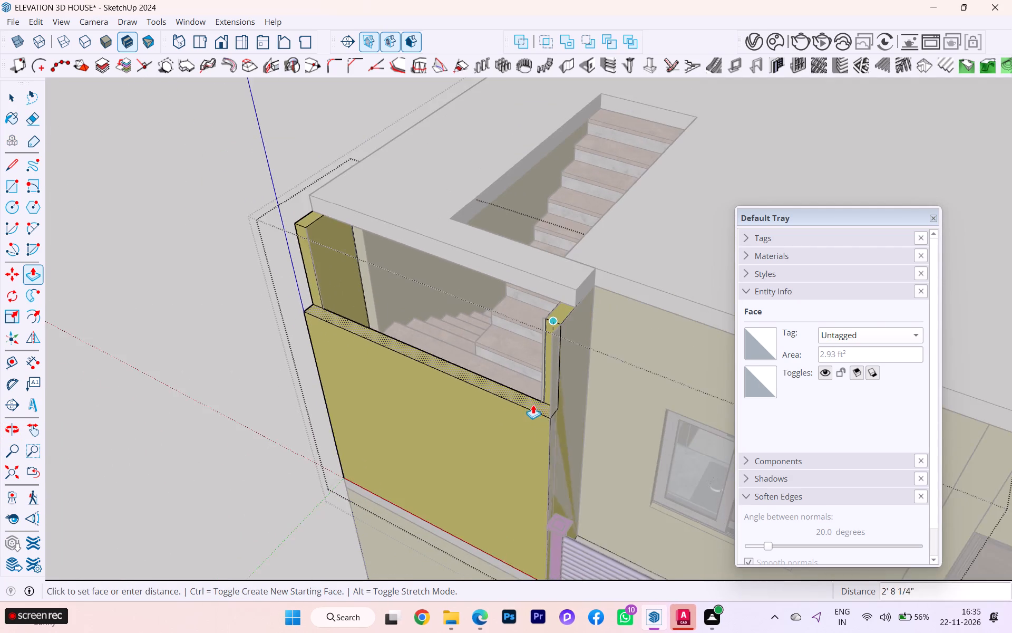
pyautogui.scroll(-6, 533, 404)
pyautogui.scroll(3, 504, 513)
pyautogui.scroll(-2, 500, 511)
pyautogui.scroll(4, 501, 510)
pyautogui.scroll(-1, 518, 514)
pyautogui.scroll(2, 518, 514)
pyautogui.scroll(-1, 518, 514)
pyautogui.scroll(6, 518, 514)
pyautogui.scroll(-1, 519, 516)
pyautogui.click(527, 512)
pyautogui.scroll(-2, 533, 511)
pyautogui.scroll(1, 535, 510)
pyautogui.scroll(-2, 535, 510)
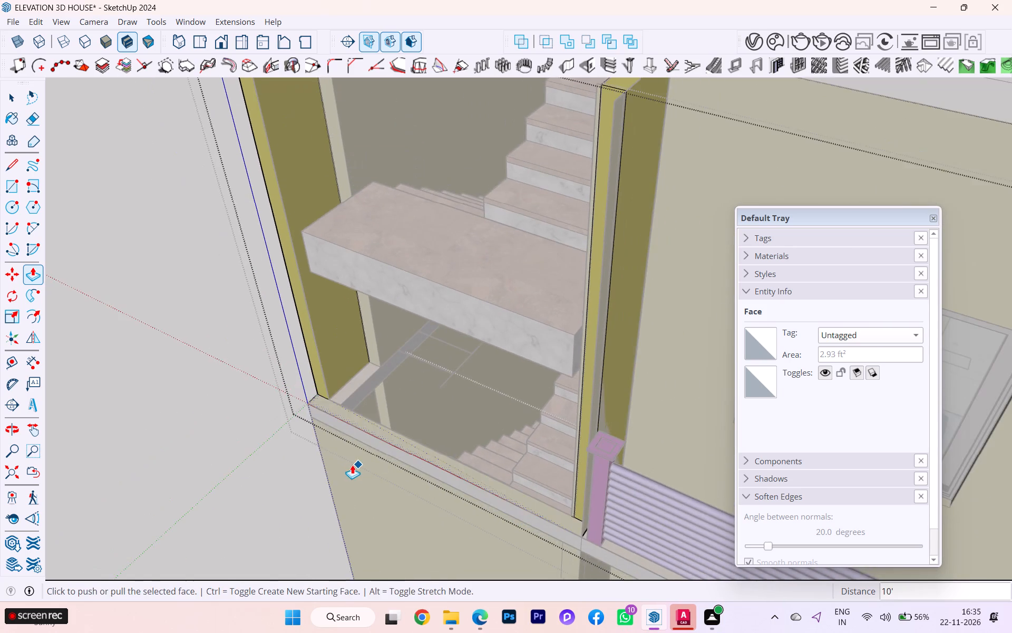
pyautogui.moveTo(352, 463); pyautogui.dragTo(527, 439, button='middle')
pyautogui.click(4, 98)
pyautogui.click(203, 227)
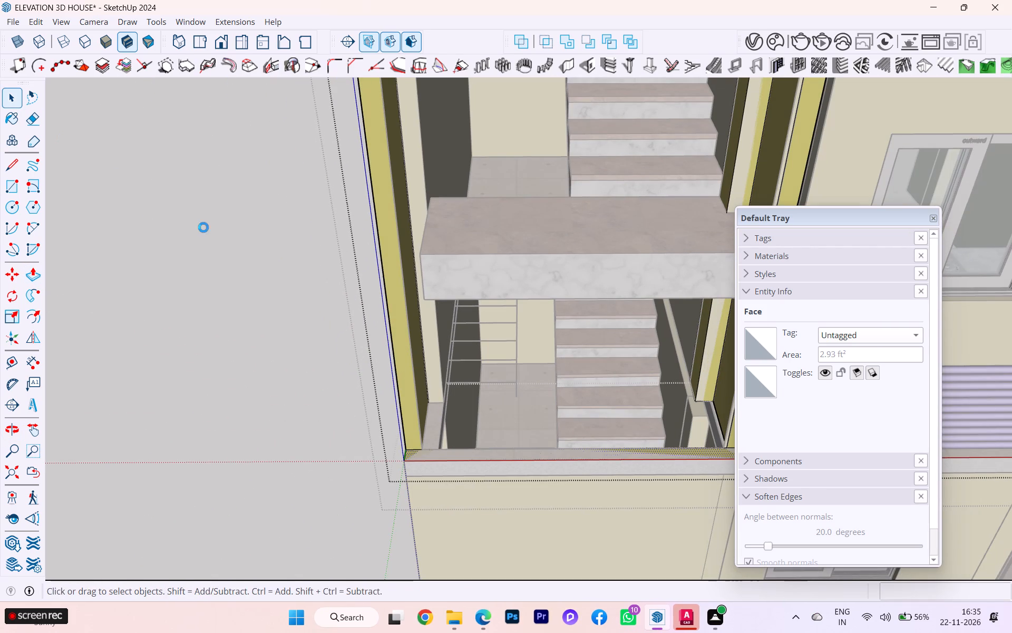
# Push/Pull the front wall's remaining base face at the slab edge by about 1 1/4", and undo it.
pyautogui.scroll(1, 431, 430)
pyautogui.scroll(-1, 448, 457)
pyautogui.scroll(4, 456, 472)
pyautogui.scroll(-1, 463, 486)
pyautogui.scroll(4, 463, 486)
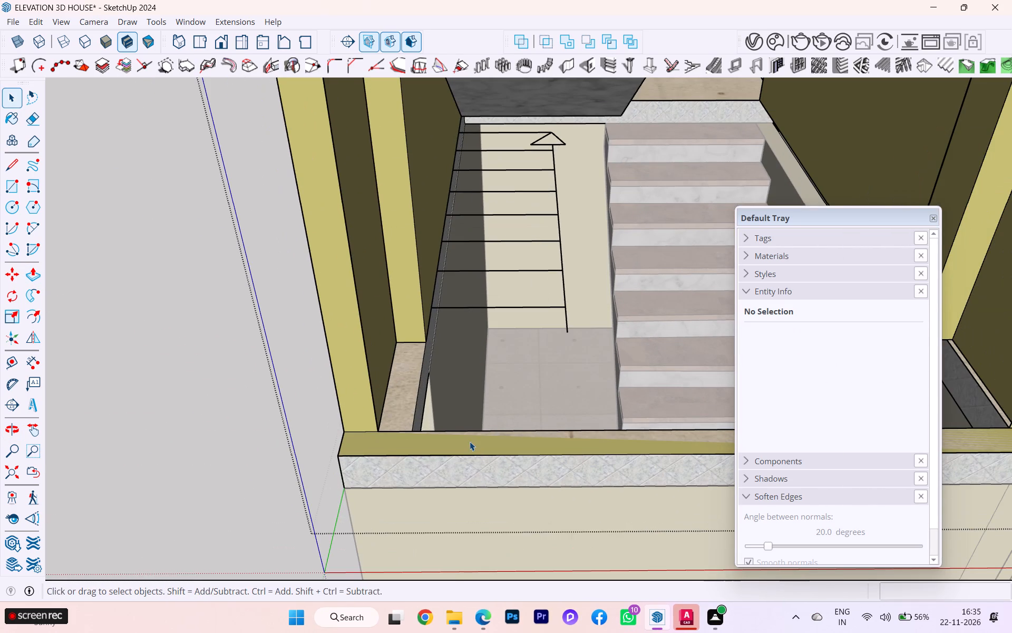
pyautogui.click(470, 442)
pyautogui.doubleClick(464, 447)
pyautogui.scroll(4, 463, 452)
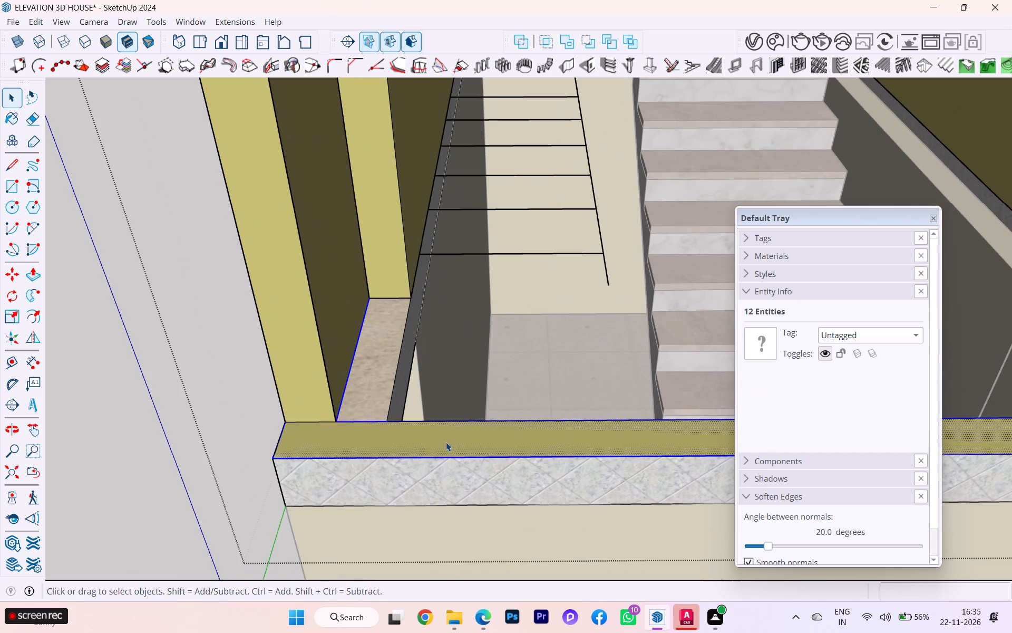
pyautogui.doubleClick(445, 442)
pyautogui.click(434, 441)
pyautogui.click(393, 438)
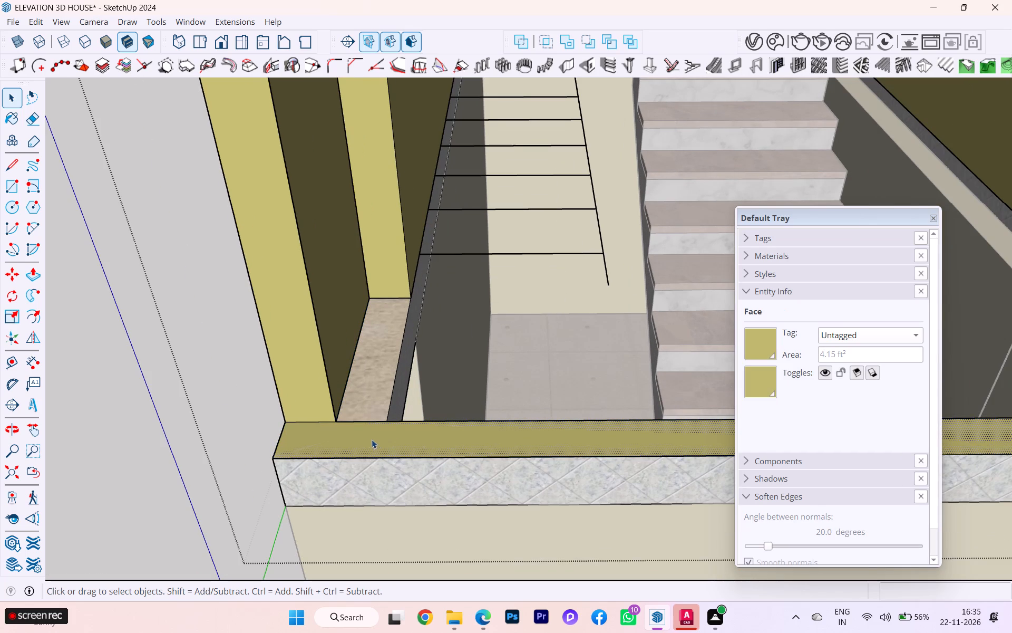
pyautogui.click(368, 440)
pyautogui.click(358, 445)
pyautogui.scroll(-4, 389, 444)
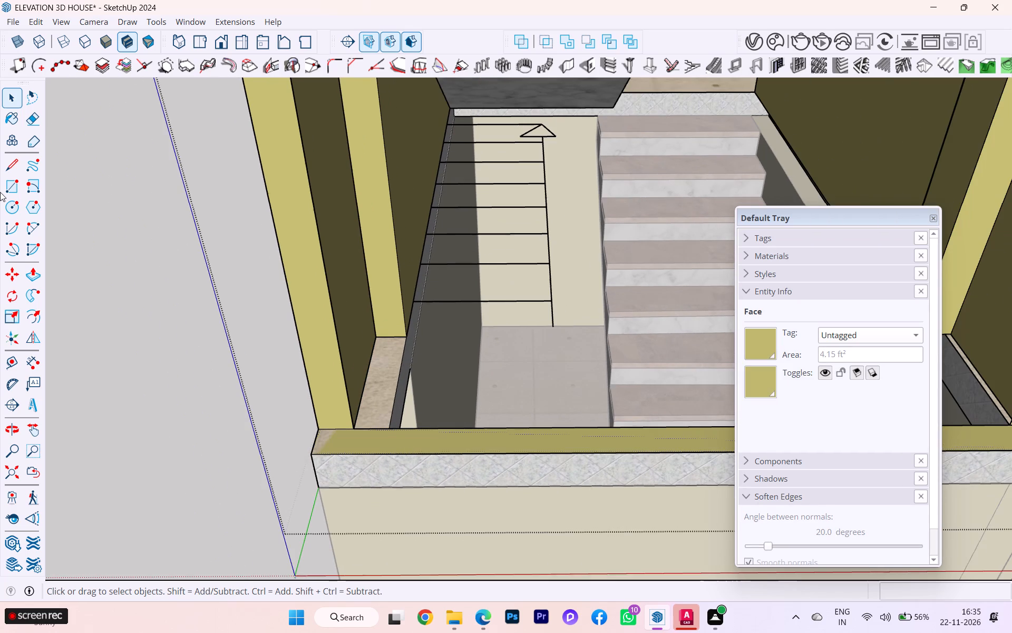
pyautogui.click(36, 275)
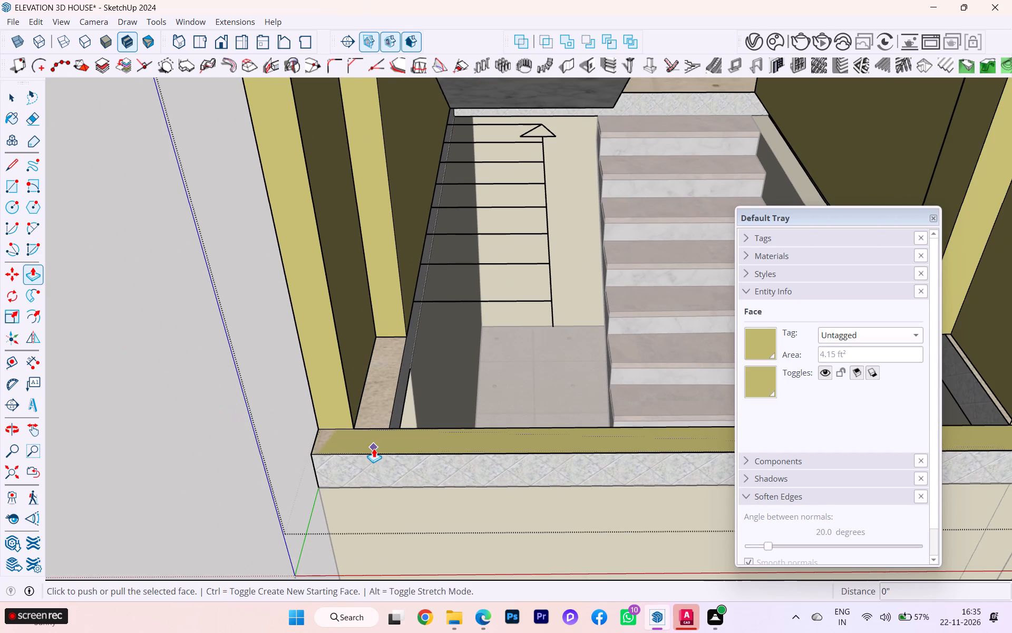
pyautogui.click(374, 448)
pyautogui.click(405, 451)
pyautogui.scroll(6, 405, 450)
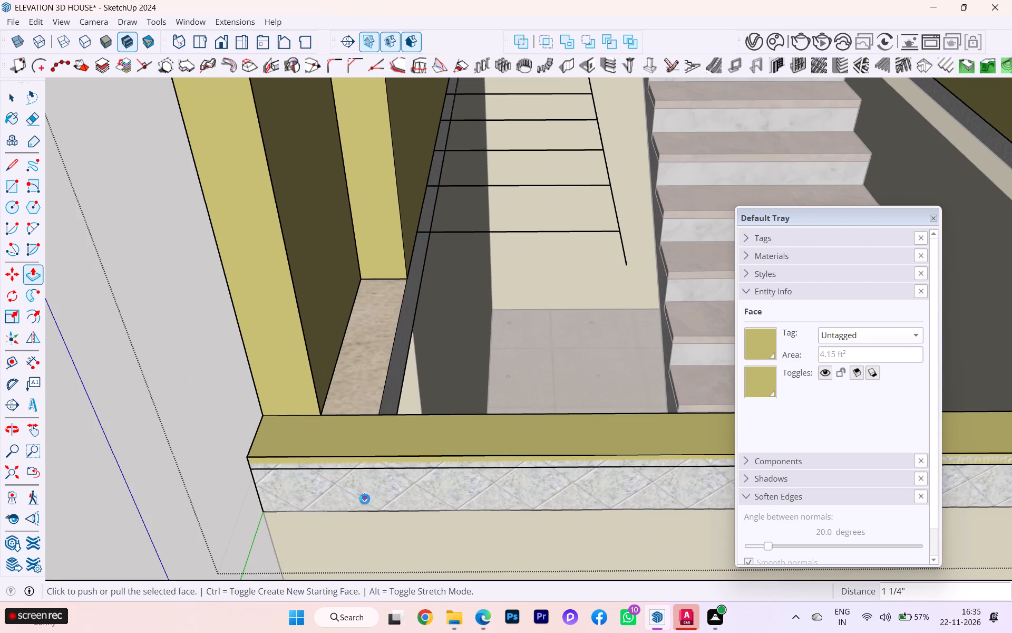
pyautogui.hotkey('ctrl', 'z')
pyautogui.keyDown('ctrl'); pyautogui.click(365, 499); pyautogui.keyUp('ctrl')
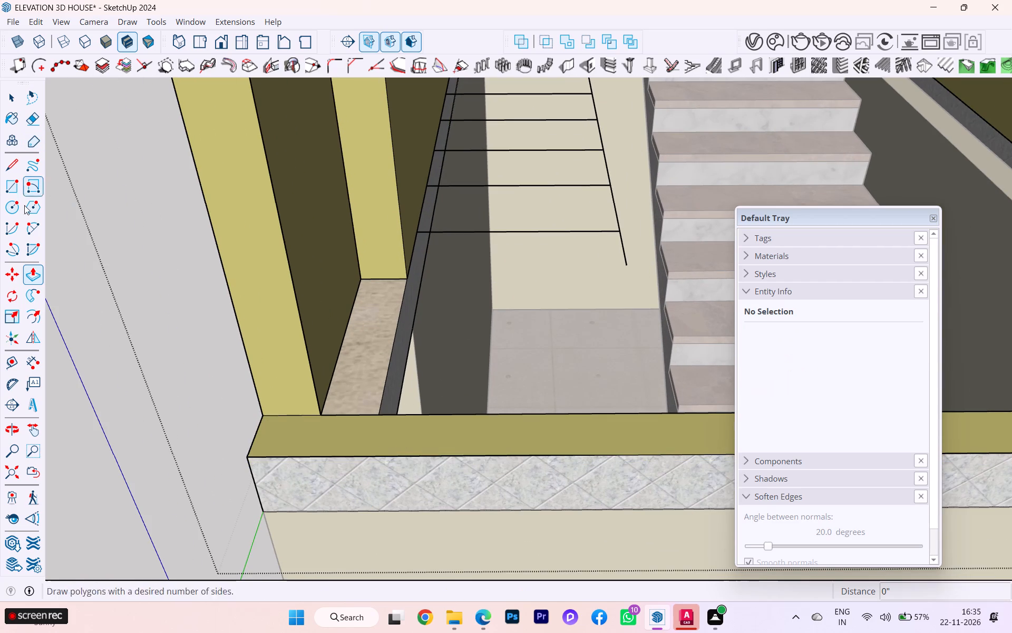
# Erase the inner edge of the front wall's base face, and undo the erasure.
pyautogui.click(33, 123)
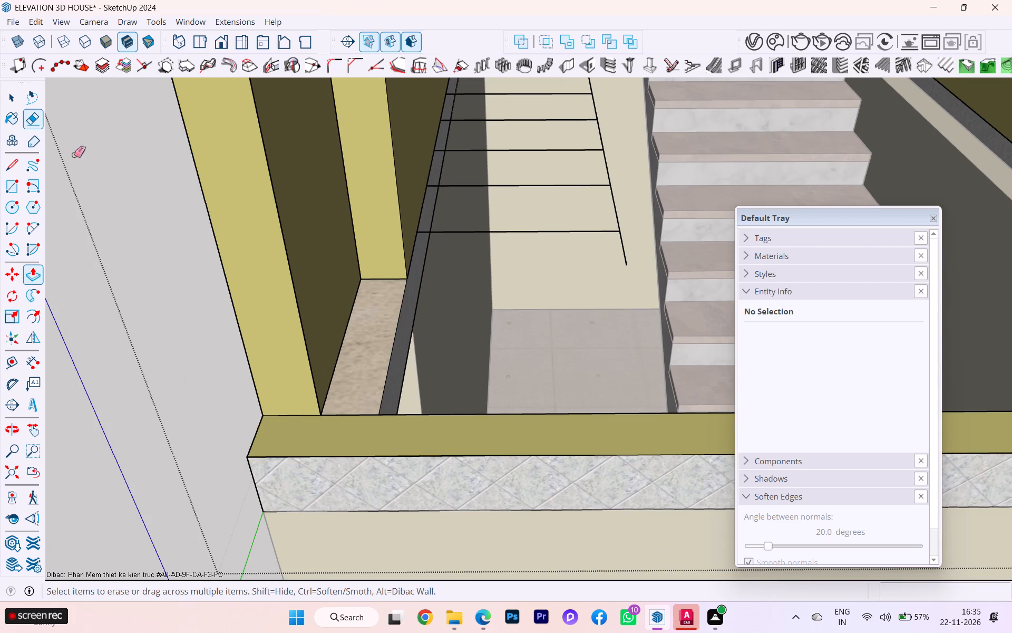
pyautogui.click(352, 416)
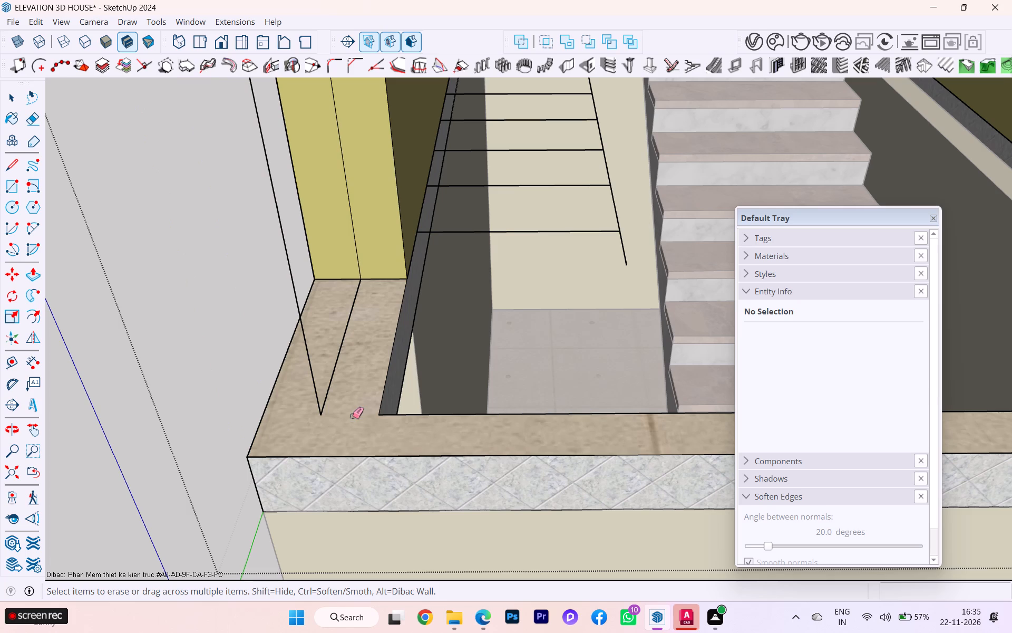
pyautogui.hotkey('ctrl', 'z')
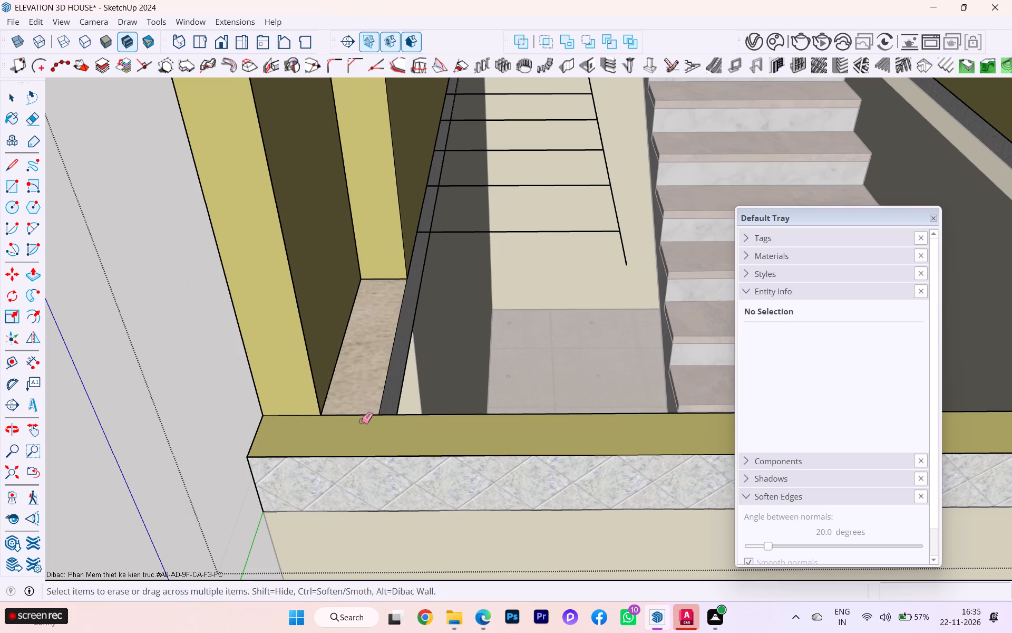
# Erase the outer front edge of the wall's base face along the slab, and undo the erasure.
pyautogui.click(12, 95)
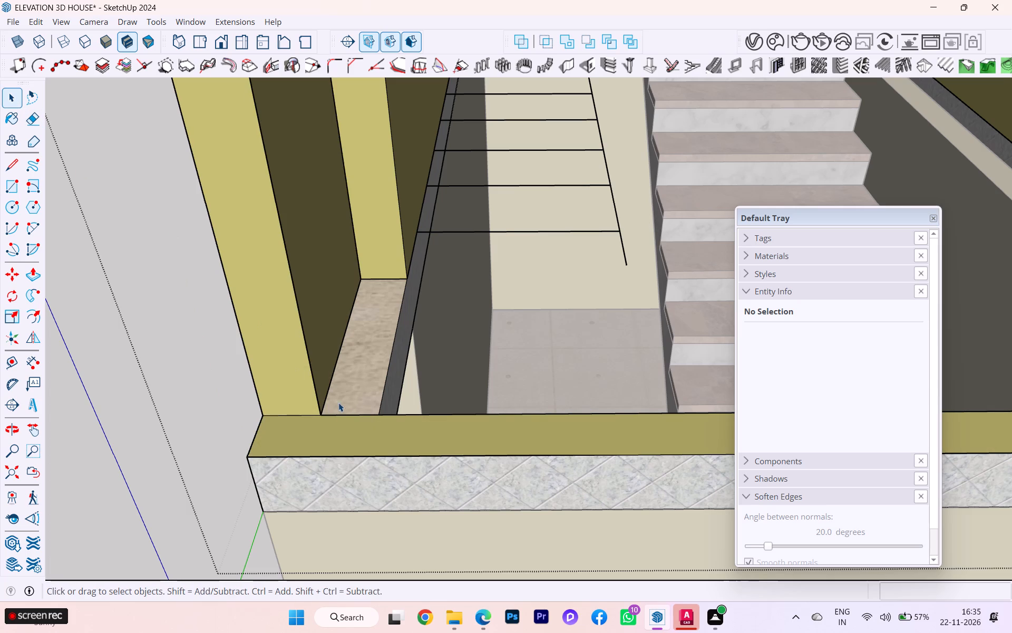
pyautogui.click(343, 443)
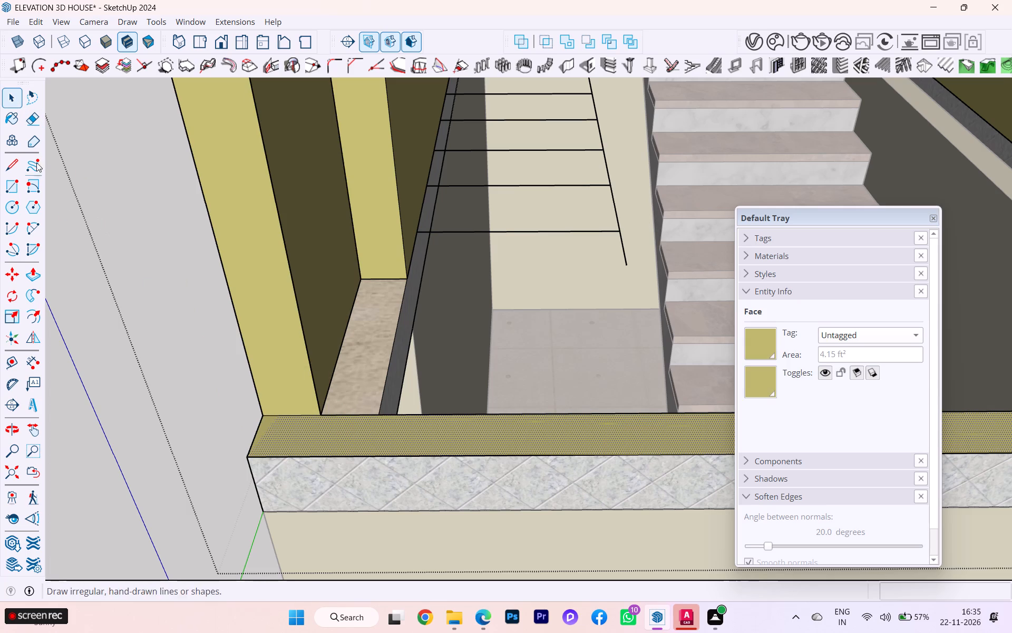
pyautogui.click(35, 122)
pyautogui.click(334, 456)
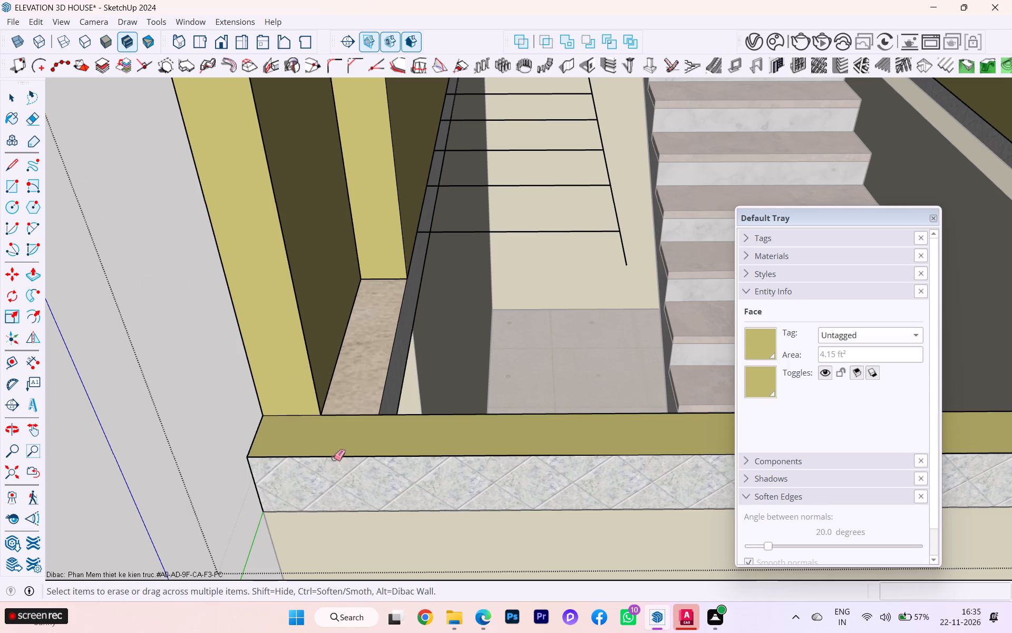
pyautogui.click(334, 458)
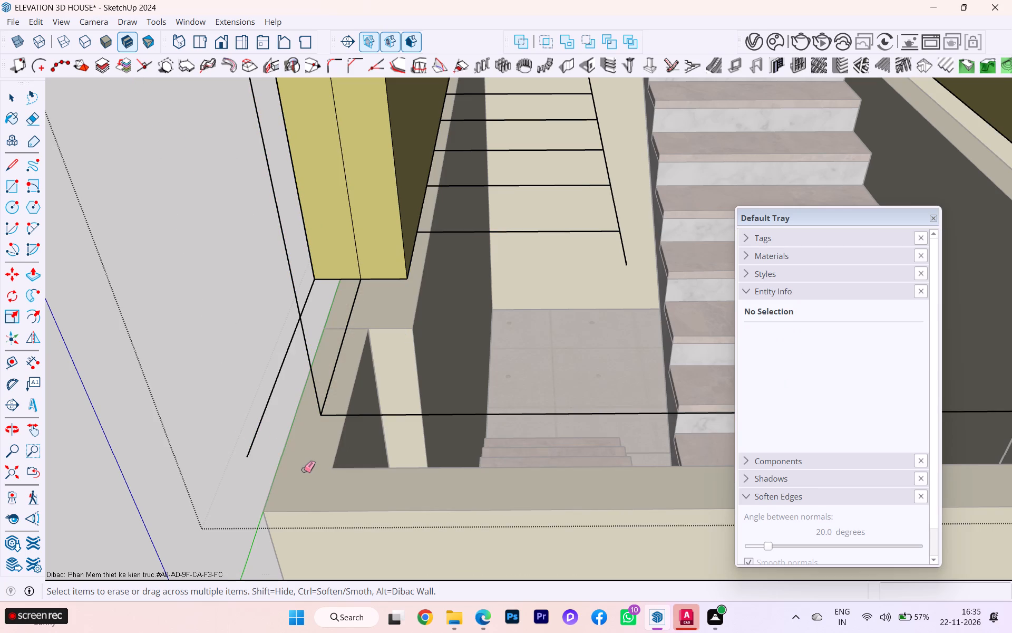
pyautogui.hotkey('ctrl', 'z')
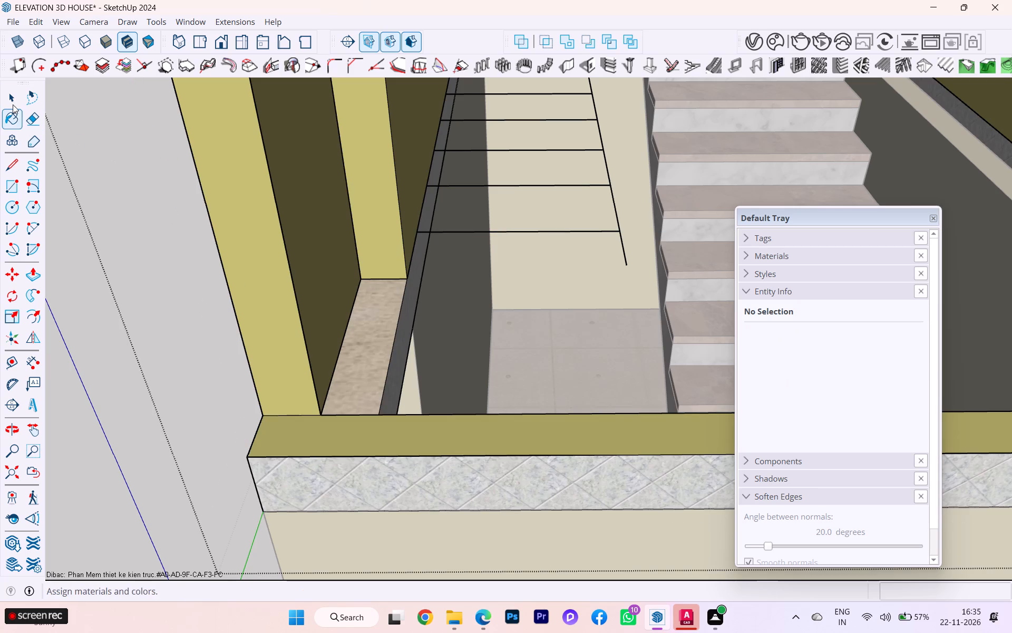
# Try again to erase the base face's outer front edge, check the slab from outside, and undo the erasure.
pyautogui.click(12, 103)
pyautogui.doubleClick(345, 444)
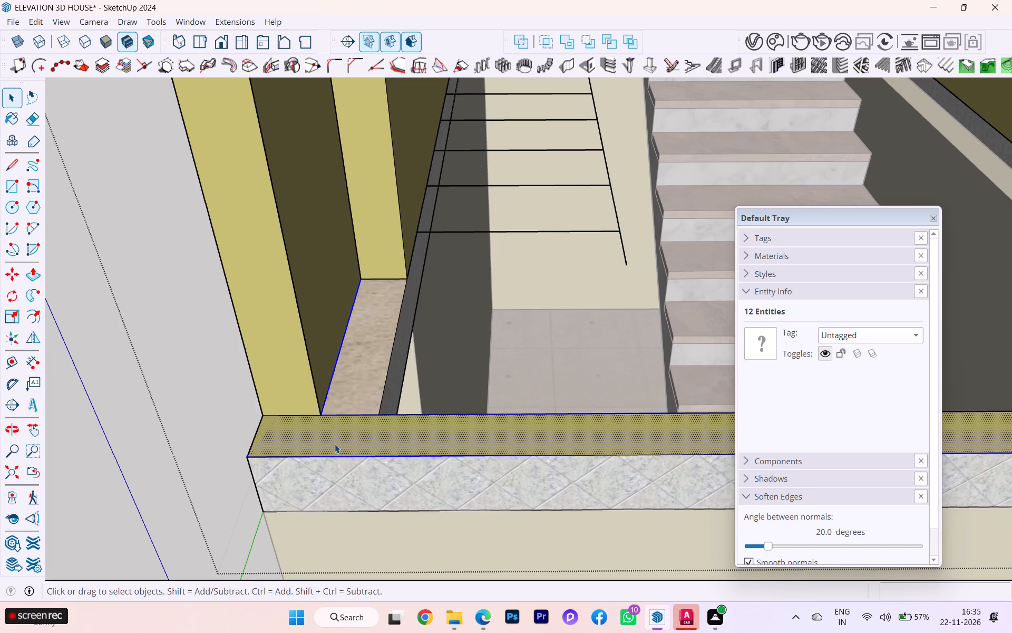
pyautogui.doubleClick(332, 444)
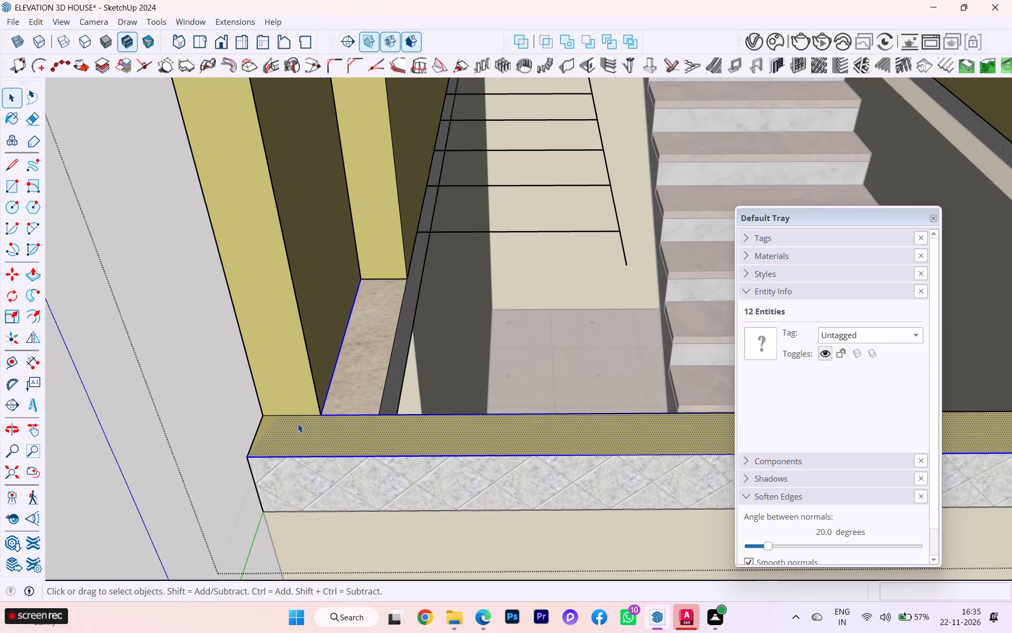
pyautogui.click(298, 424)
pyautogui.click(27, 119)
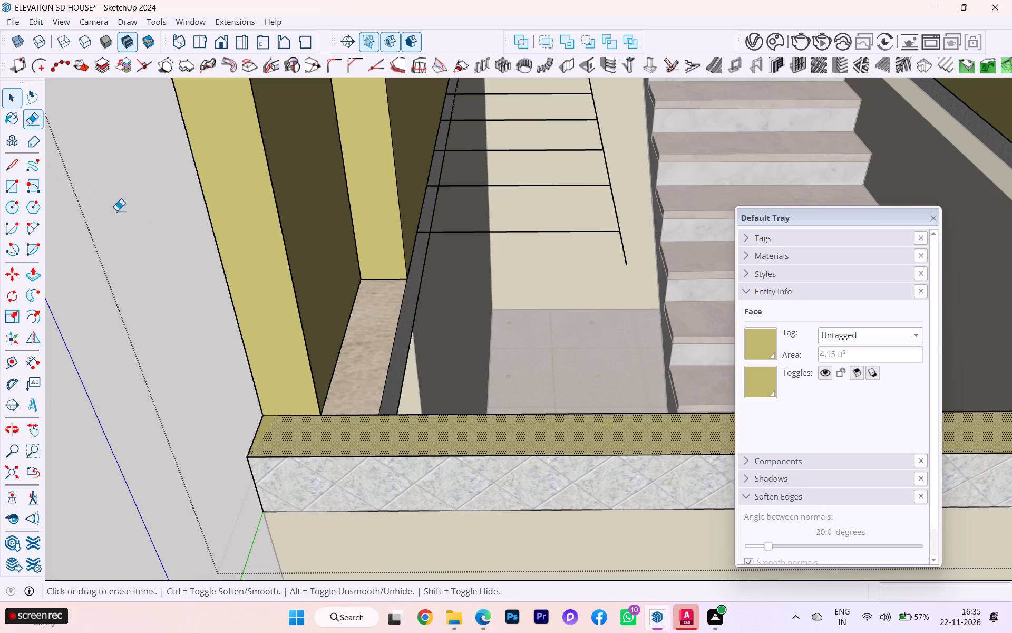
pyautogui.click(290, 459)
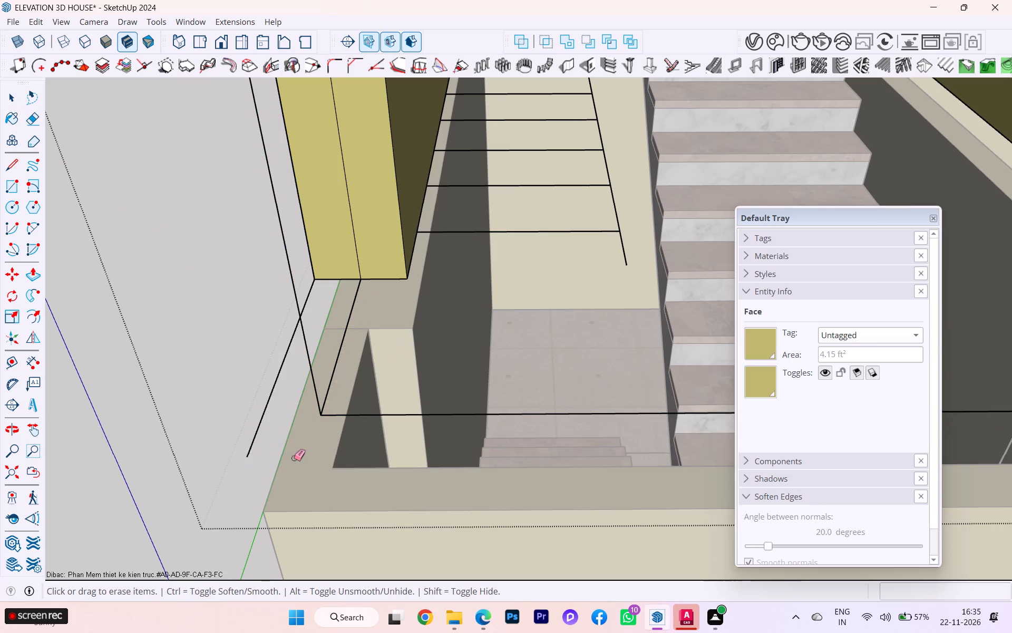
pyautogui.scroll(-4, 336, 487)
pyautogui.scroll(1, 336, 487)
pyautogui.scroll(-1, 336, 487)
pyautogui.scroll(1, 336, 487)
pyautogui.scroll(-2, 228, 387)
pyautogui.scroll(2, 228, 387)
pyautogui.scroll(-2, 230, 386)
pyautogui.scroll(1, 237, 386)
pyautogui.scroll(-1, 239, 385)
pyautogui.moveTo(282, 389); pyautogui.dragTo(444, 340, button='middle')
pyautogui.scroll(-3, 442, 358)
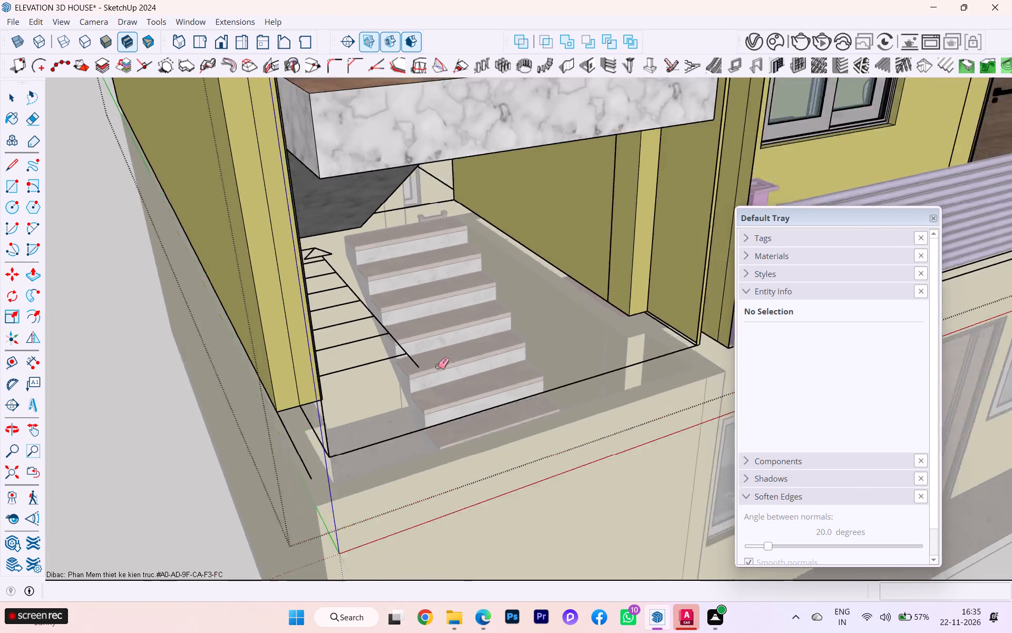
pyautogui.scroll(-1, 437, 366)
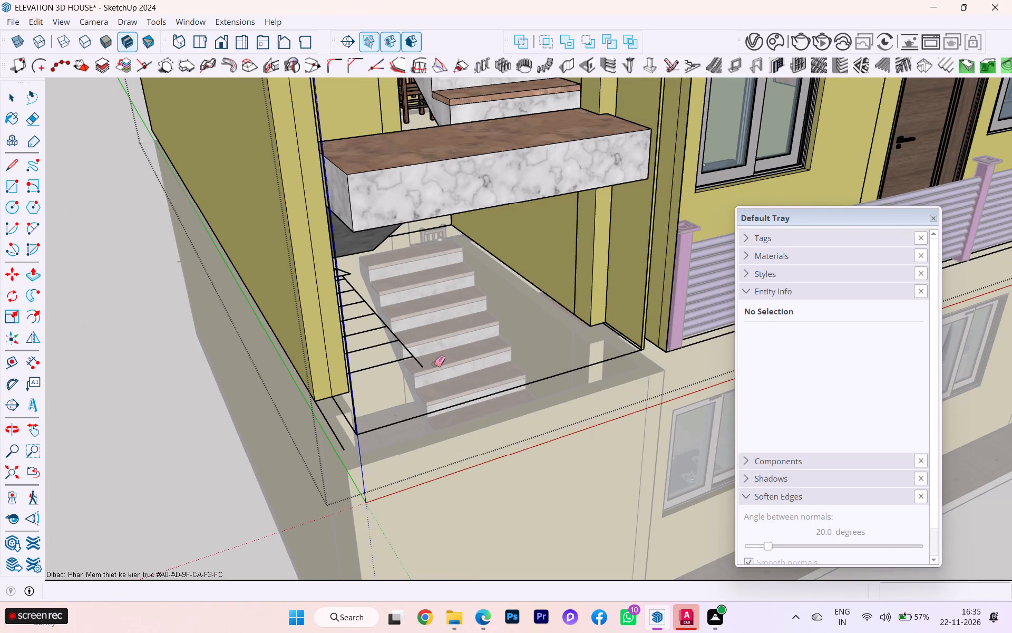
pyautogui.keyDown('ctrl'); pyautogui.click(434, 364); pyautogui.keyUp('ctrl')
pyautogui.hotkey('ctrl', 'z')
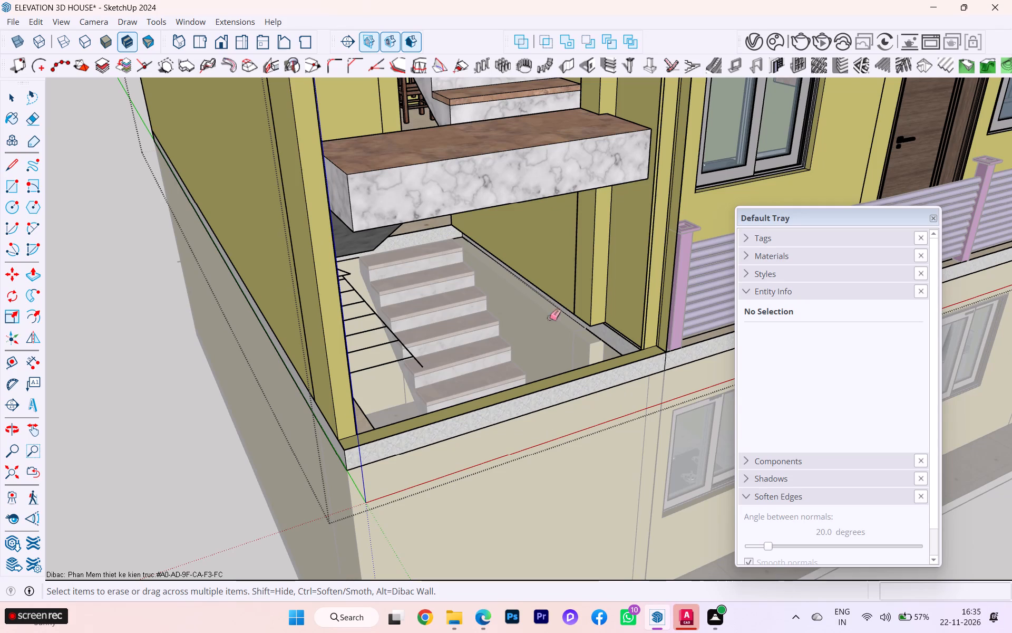
# Examine the open front of the stair projection, its slab edge and the balcony-side corner from several angles.
pyautogui.scroll(3, 646, 300)
pyautogui.scroll(6, 666, 356)
pyautogui.scroll(-1, 643, 371)
pyautogui.moveTo(626, 374); pyautogui.dragTo(831, 334, button='middle')
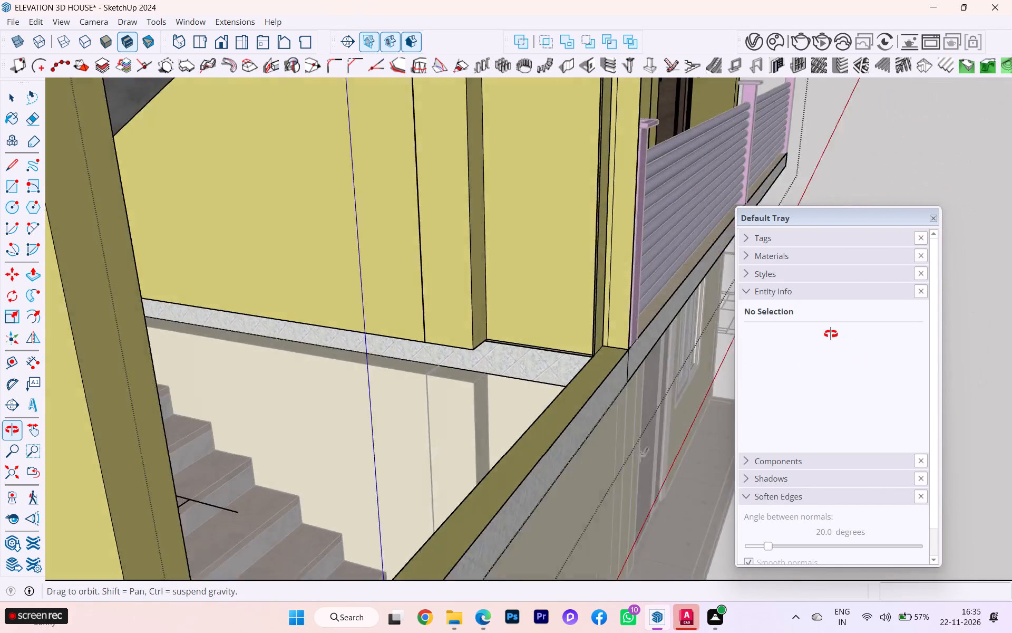
pyautogui.moveTo(831, 334); pyautogui.dragTo(427, 365, button='middle')
pyautogui.scroll(-1, 635, 313)
pyautogui.scroll(1, 635, 313)
pyautogui.scroll(-3, 635, 313)
pyautogui.scroll(1, 635, 313)
pyautogui.scroll(-3, 622, 315)
pyautogui.scroll(2, 621, 316)
pyautogui.scroll(-2, 604, 327)
pyautogui.scroll(1, 604, 327)
pyautogui.scroll(-2, 603, 327)
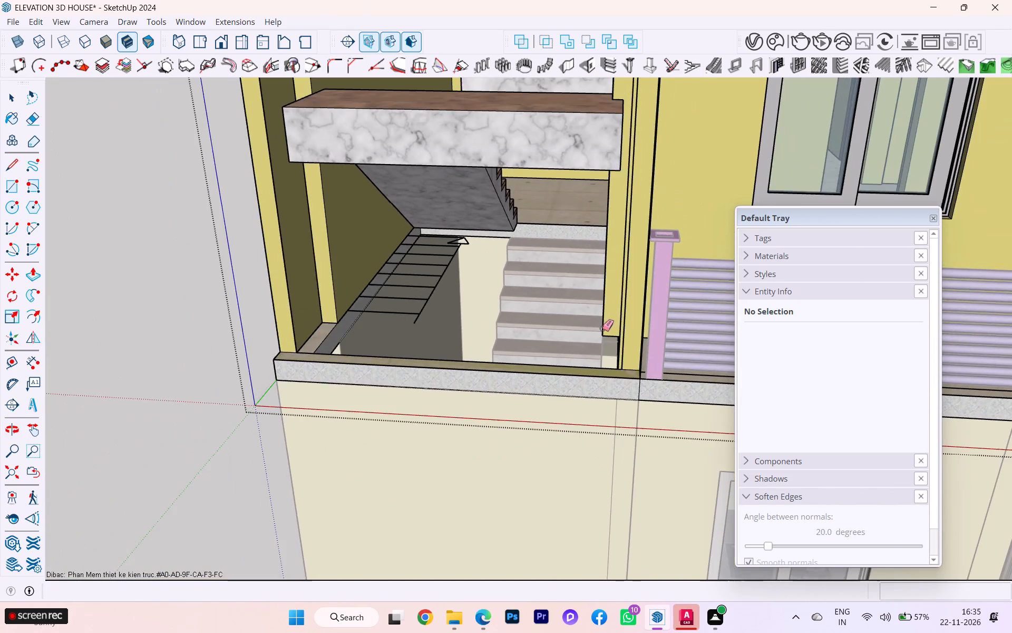
pyautogui.moveTo(602, 328); pyautogui.dragTo(734, 466, button='middle')
pyautogui.scroll(-4, 635, 387)
pyautogui.scroll(1, 633, 388)
pyautogui.scroll(-6, 588, 390)
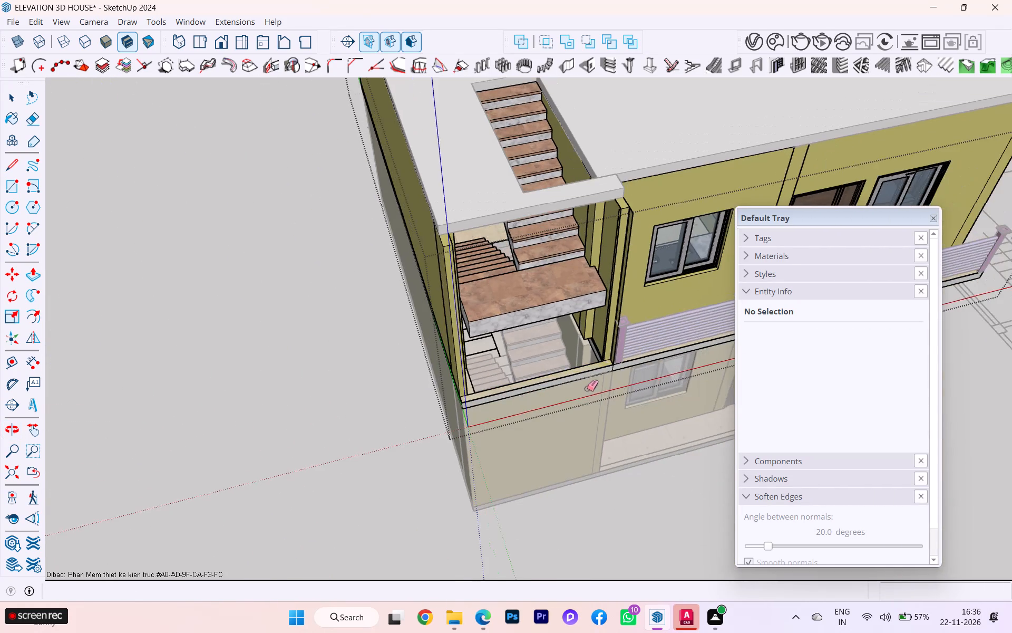
pyautogui.scroll(3, 587, 300)
pyautogui.scroll(2, 712, 356)
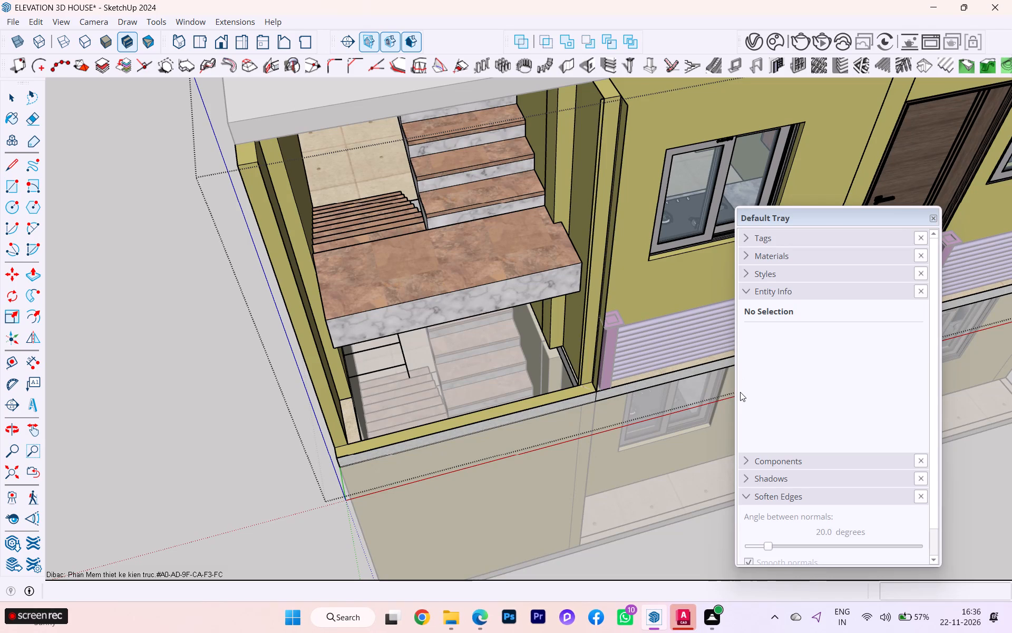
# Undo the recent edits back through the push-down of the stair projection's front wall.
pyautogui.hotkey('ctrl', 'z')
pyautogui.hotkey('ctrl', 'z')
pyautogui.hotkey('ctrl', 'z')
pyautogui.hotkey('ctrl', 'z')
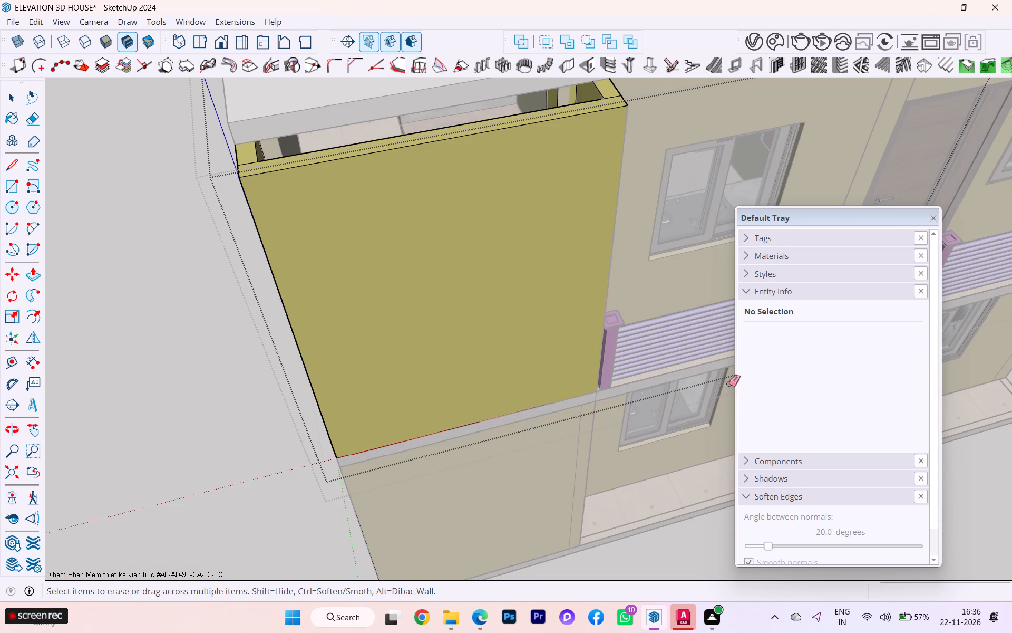
# Draw a line across the front wall's top face at the balcony-side corner, extending the side wall's inner edge to the outer front edge.
pyautogui.scroll(-1, 533, 334)
pyautogui.scroll(3, 572, 157)
pyautogui.scroll(2, 484, 141)
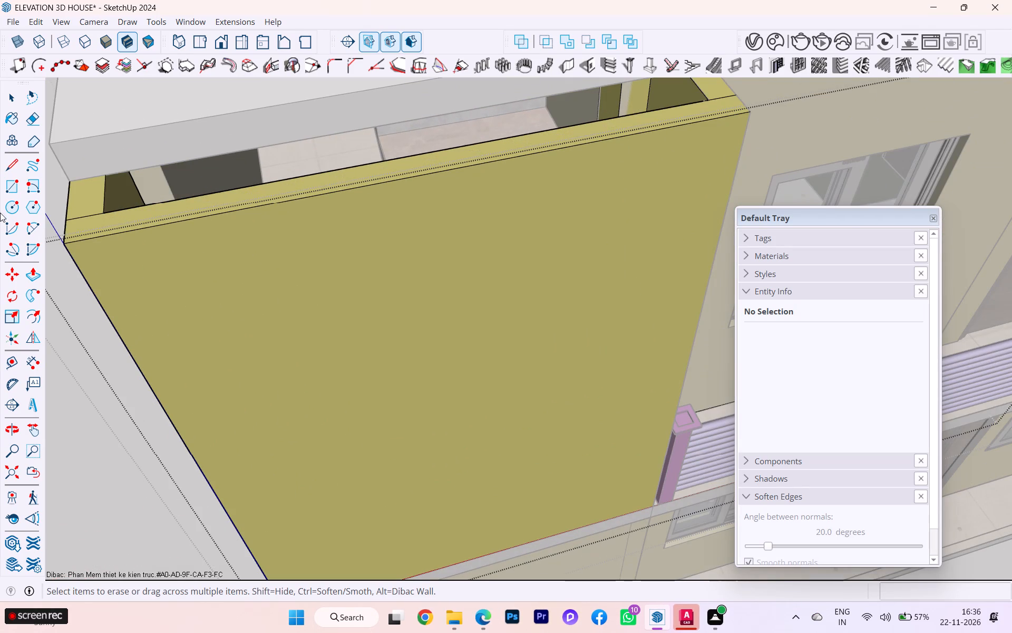
pyautogui.click(3, 166)
pyautogui.scroll(1, 597, 166)
pyautogui.scroll(-1, 598, 165)
pyautogui.scroll(2, 606, 154)
pyautogui.scroll(-2, 635, 125)
pyautogui.scroll(2, 669, 110)
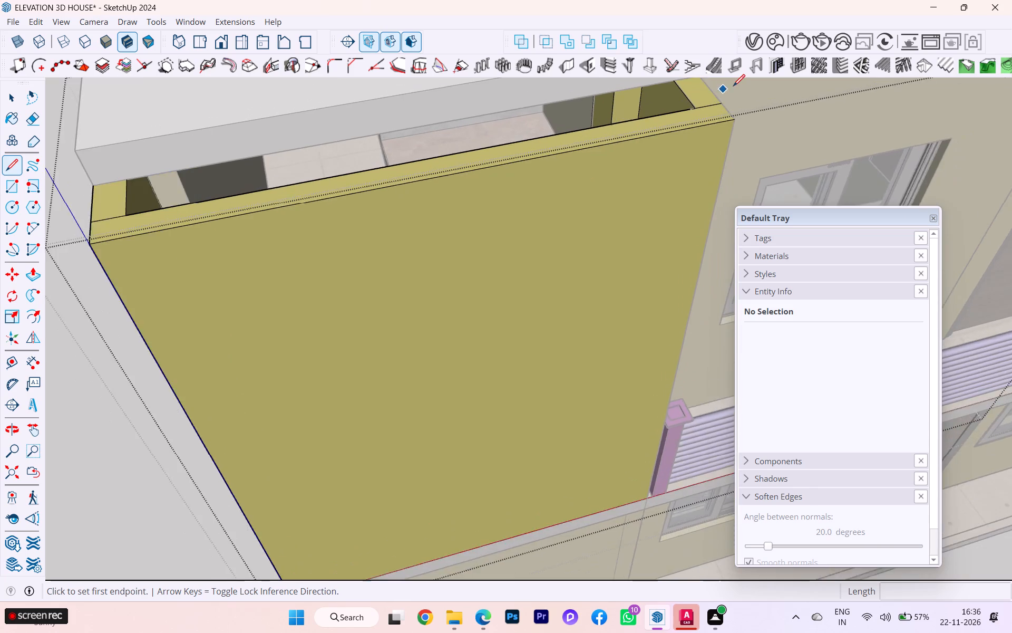
pyautogui.scroll(3, 733, 86)
pyautogui.scroll(-1, 706, 105)
pyautogui.scroll(1, 704, 107)
pyautogui.click(674, 115)
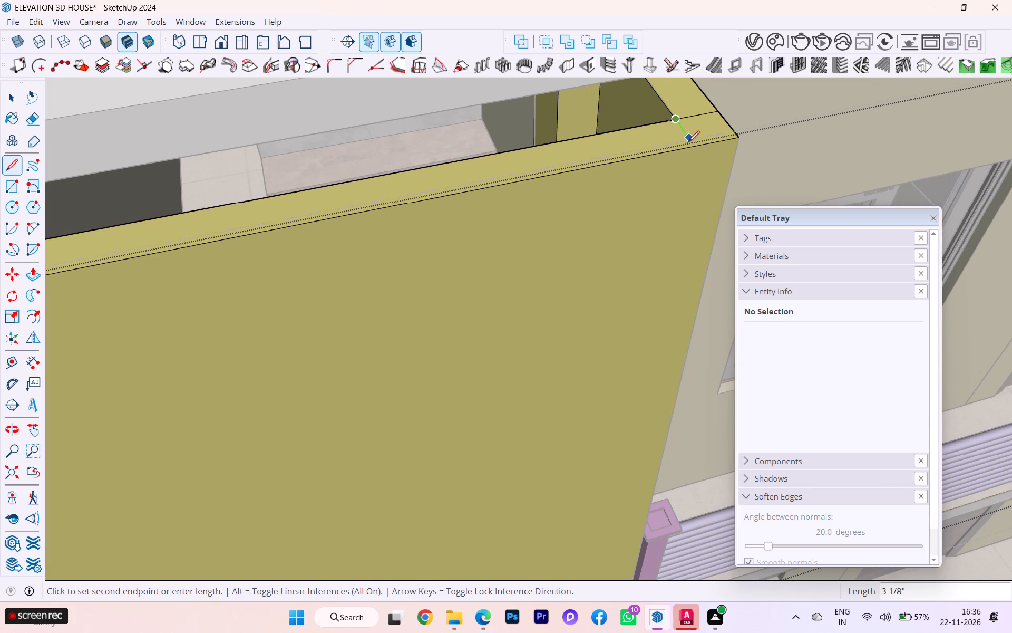
pyautogui.click(688, 148)
pyautogui.moveTo(697, 141); pyautogui.dragTo(579, 174, button='middle')
pyautogui.scroll(-1, 579, 174)
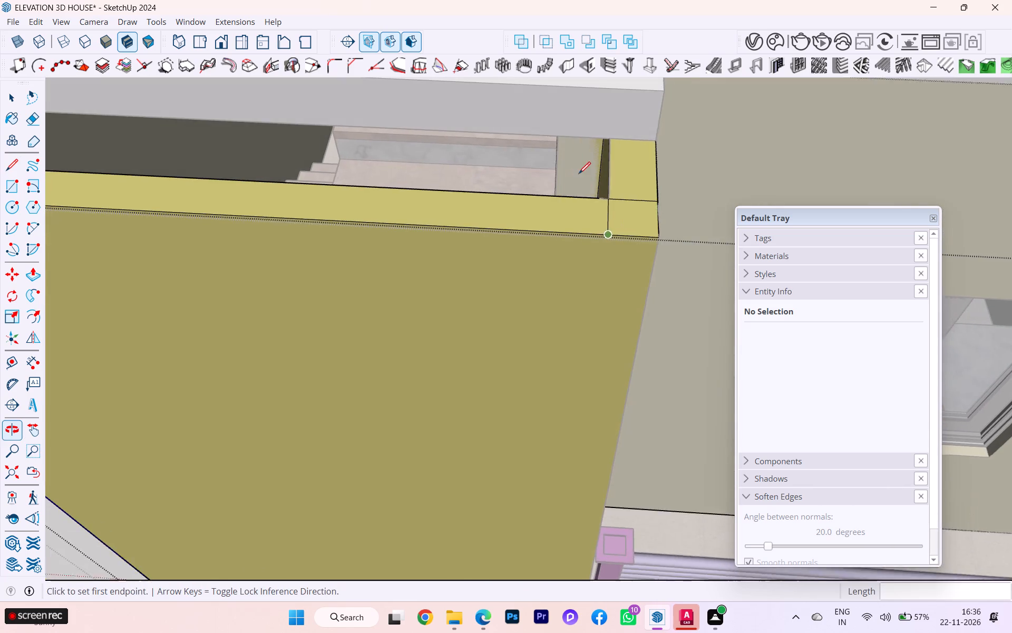
# Erase the old dividing edge across the side wall's top at the balcony-side corner and leave the wall group.
pyautogui.click(34, 111)
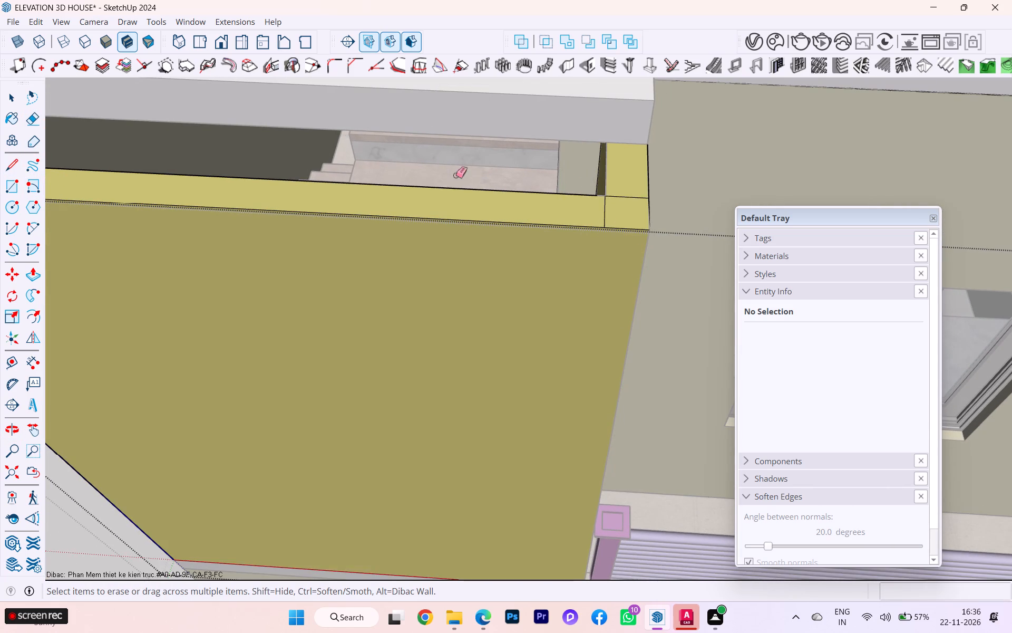
pyautogui.click(627, 198)
pyautogui.scroll(-3, 650, 196)
pyautogui.scroll(1, 654, 197)
pyautogui.scroll(-5, 655, 197)
pyautogui.scroll(-1, 711, 185)
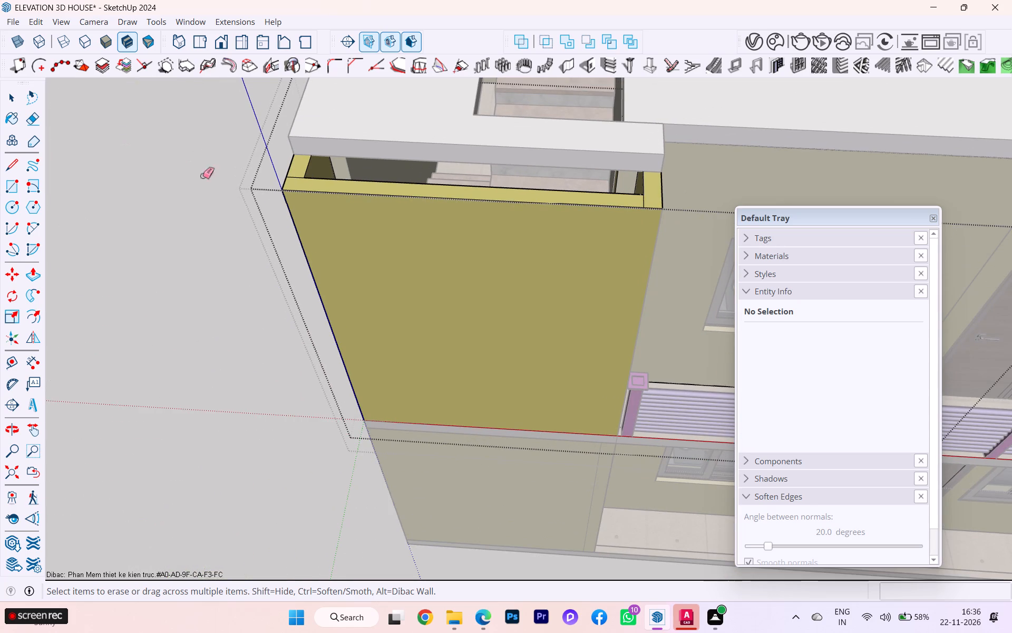
pyautogui.scroll(3, 331, 202)
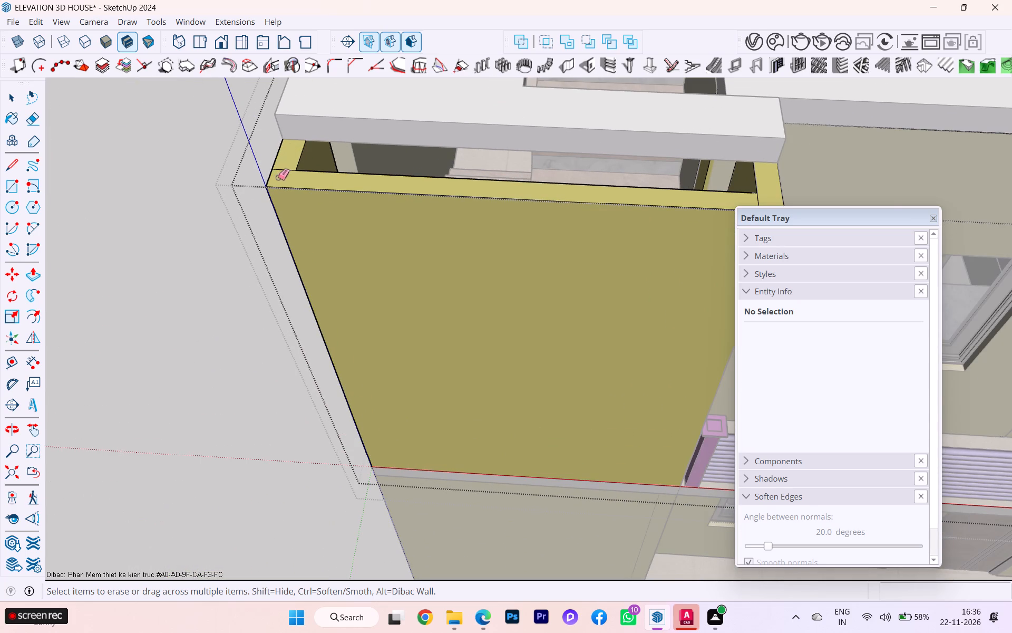
pyautogui.scroll(-2, 279, 179)
pyautogui.scroll(-1, 329, 187)
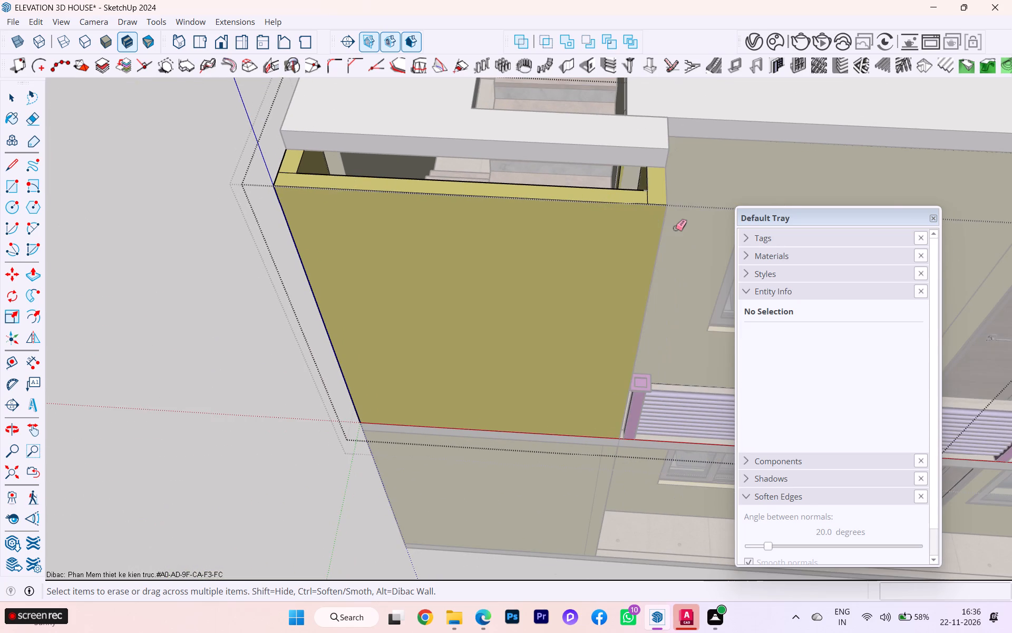
pyautogui.scroll(2, 676, 224)
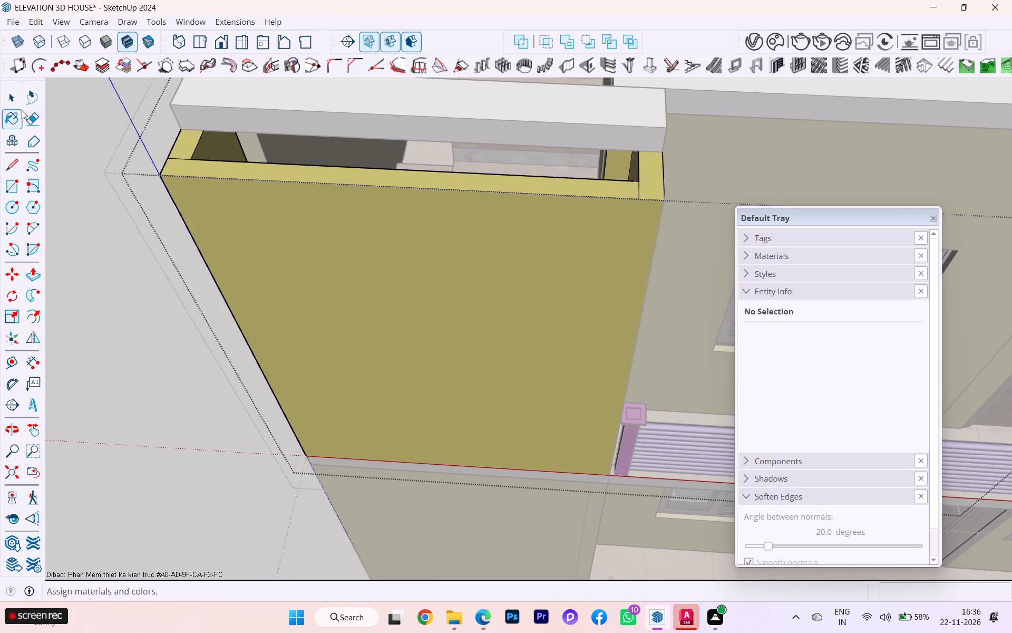
pyautogui.click(15, 94)
pyautogui.click(116, 241)
pyautogui.scroll(-6, 314, 244)
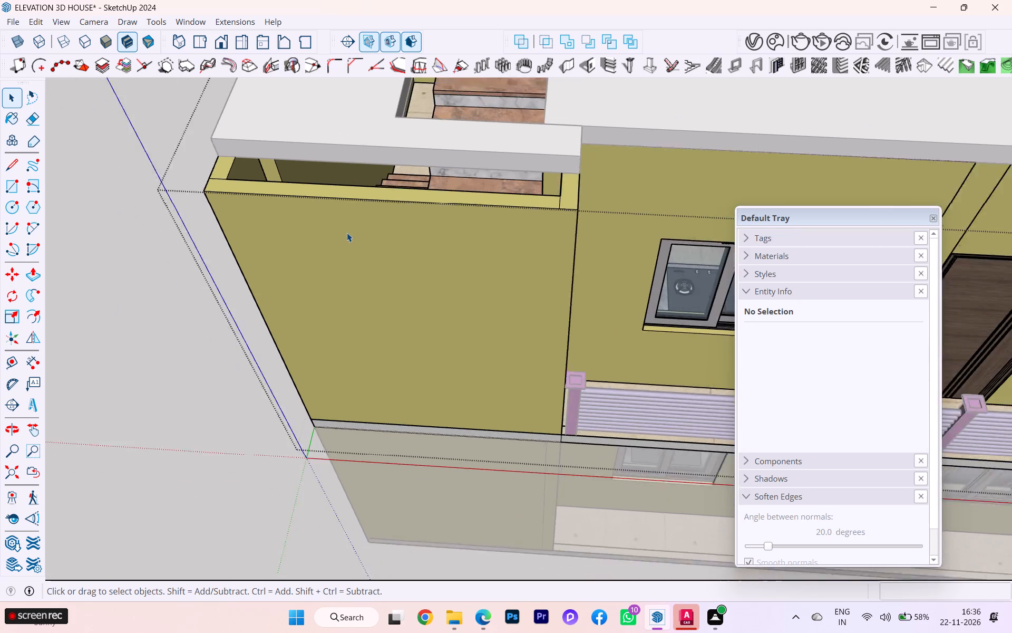
pyautogui.scroll(-1, 348, 227)
pyautogui.moveTo(350, 226); pyautogui.dragTo(403, 117, button='middle')
pyautogui.scroll(-3, 451, 157)
pyautogui.click(228, 236)
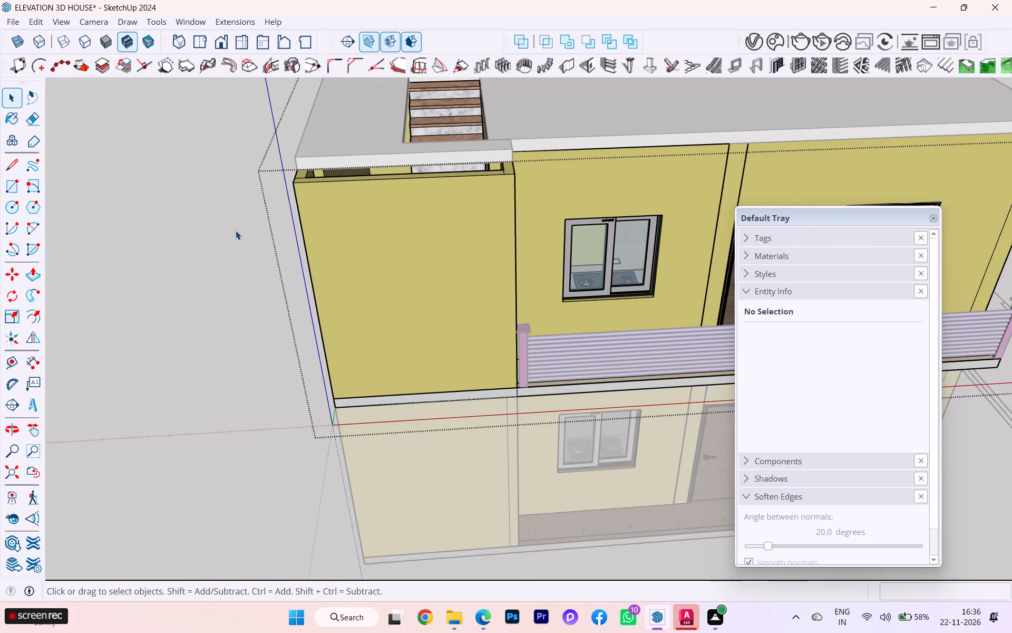
# Open the FLOOR group of the slab between the storeys for editing at the stair projection's front corner.
pyautogui.scroll(-2, 227, 237)
pyautogui.scroll(2, 245, 238)
pyautogui.scroll(-3, 251, 239)
pyautogui.moveTo(362, 290); pyautogui.dragTo(512, 359, button='middle')
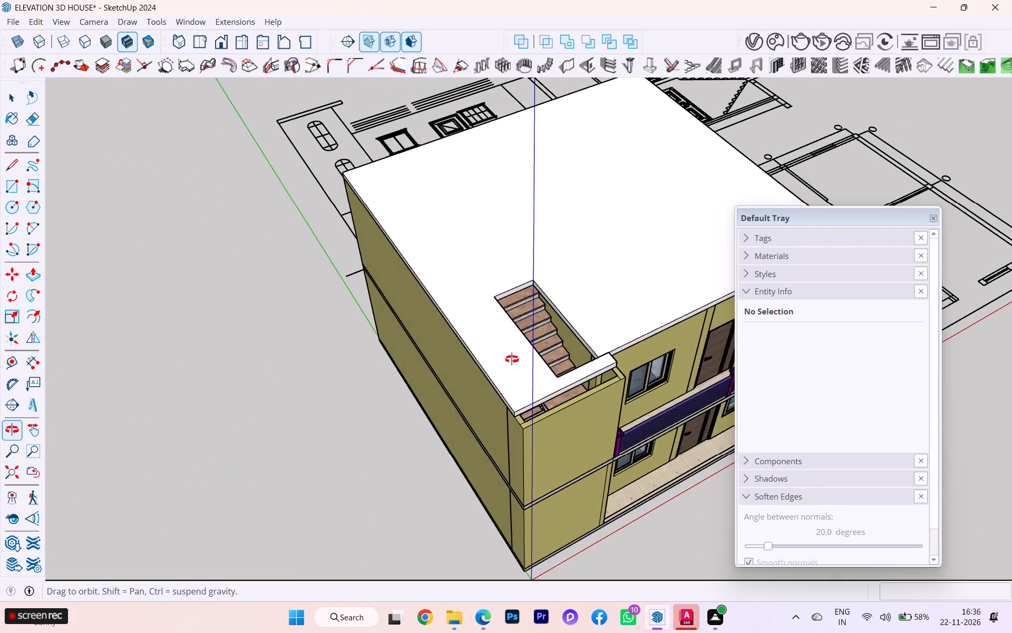
pyautogui.moveTo(512, 359); pyautogui.dragTo(509, 284, button='middle')
pyautogui.scroll(4, 523, 292)
pyautogui.scroll(1, 609, 299)
pyautogui.moveTo(608, 299); pyautogui.dragTo(586, 287, button='middle')
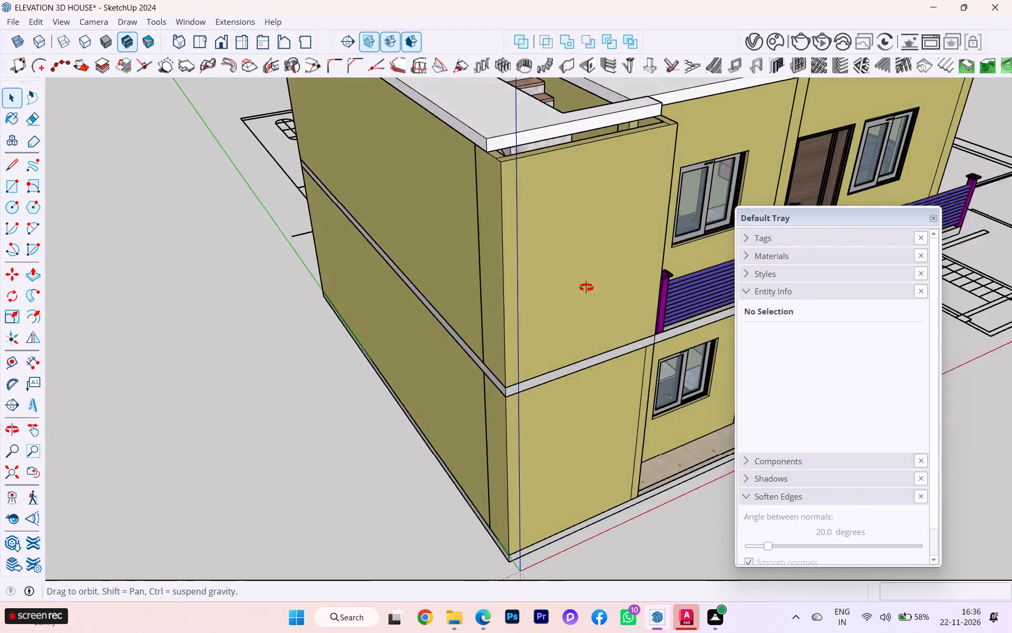
pyautogui.moveTo(586, 287); pyautogui.dragTo(558, 273, button='middle')
pyautogui.scroll(4, 484, 355)
pyautogui.click(469, 338)
pyautogui.click(469, 338)
pyautogui.tripleClick(464, 350)
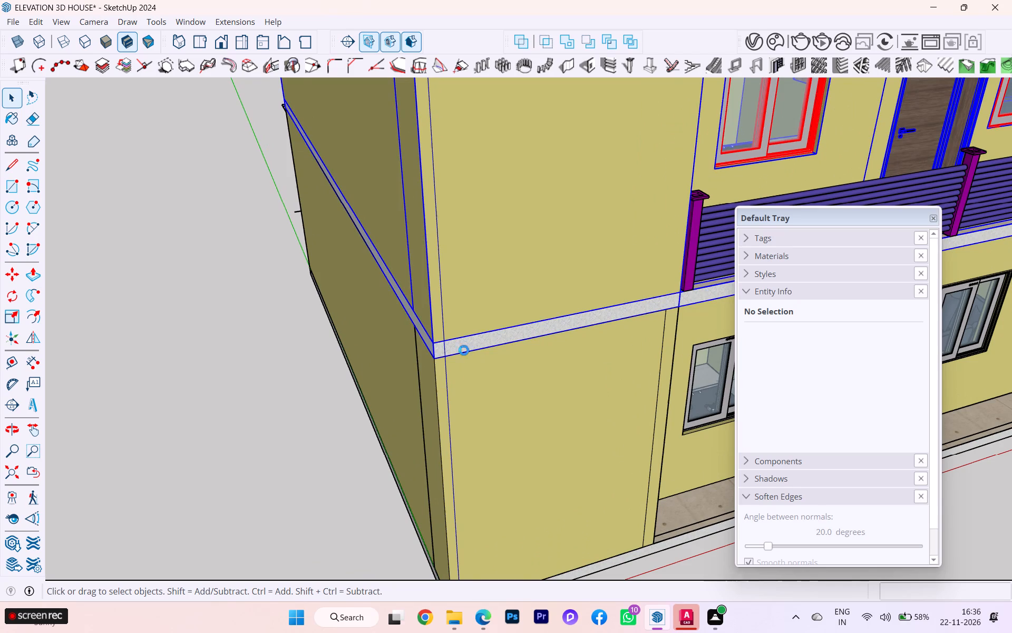
pyautogui.click(460, 347)
pyautogui.click(459, 344)
pyautogui.scroll(6, 459, 343)
pyautogui.scroll(-1, 456, 346)
pyautogui.scroll(1, 456, 346)
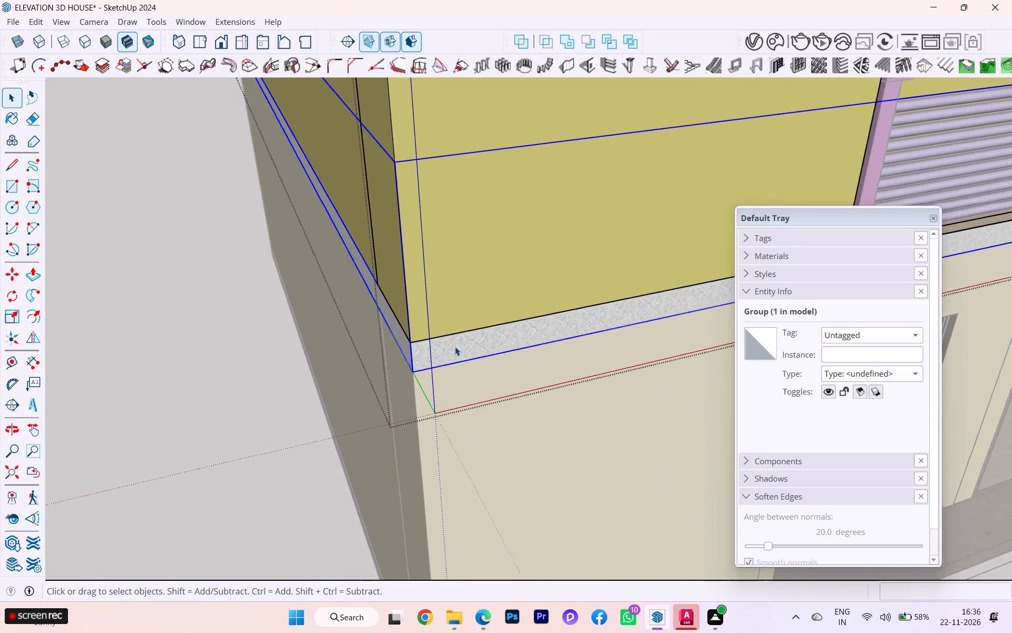
pyautogui.scroll(4, 455, 347)
pyautogui.doubleClick(426, 357)
pyautogui.click(445, 349)
pyautogui.scroll(2, 438, 356)
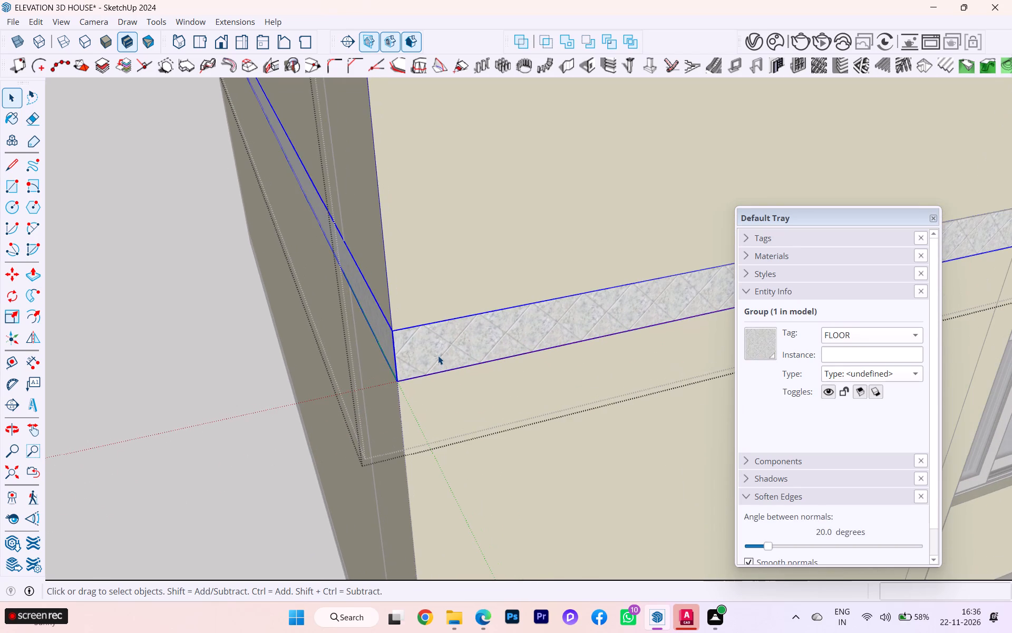
pyautogui.doubleClick(438, 358)
# Push the slab's front edge face below the stair projection inward by 4 1/2" and close the floor group.
pyautogui.click(438, 358)
pyautogui.scroll(2, 424, 369)
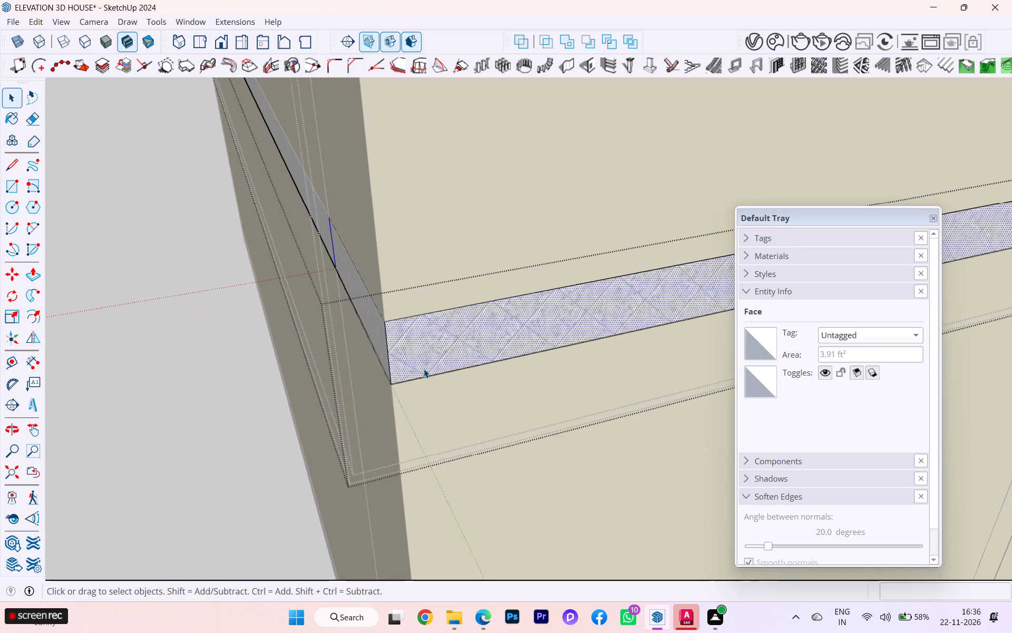
pyautogui.scroll(-1, 412, 365)
pyautogui.scroll(1, 400, 366)
pyautogui.scroll(-2, 397, 366)
pyautogui.scroll(-1, 309, 355)
pyautogui.scroll(1, 301, 355)
pyautogui.scroll(-8, 300, 355)
pyautogui.scroll(2, 249, 353)
pyautogui.scroll(-2, 249, 353)
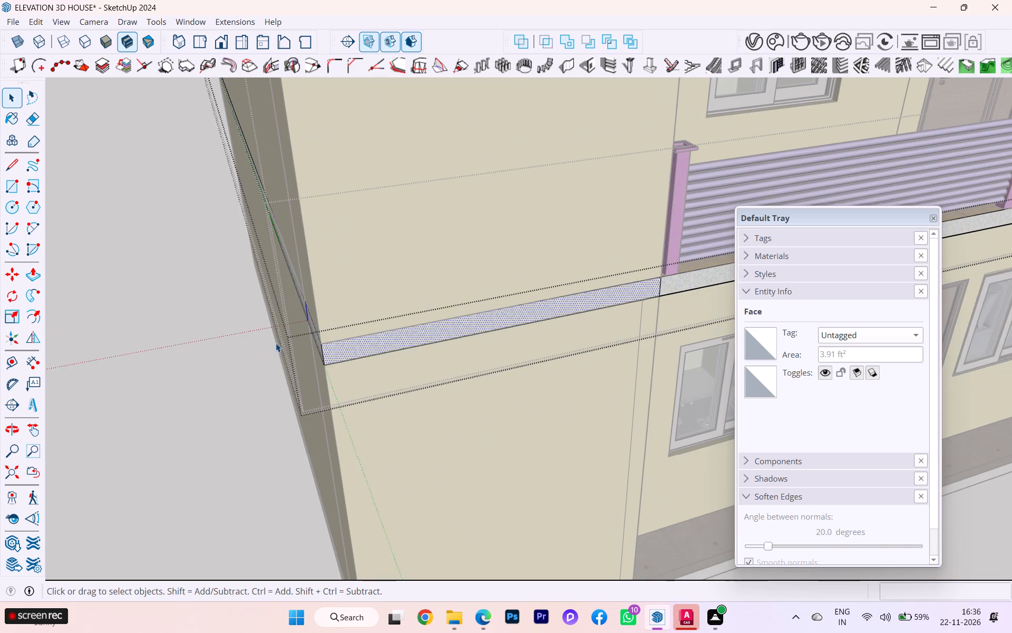
pyautogui.scroll(-1, 276, 343)
pyautogui.scroll(8, 540, 312)
pyautogui.scroll(-1, 587, 297)
pyautogui.scroll(1, 587, 297)
pyautogui.moveTo(515, 329); pyautogui.dragTo(635, 281, button='middle')
pyautogui.click(33, 278)
pyautogui.click(305, 360)
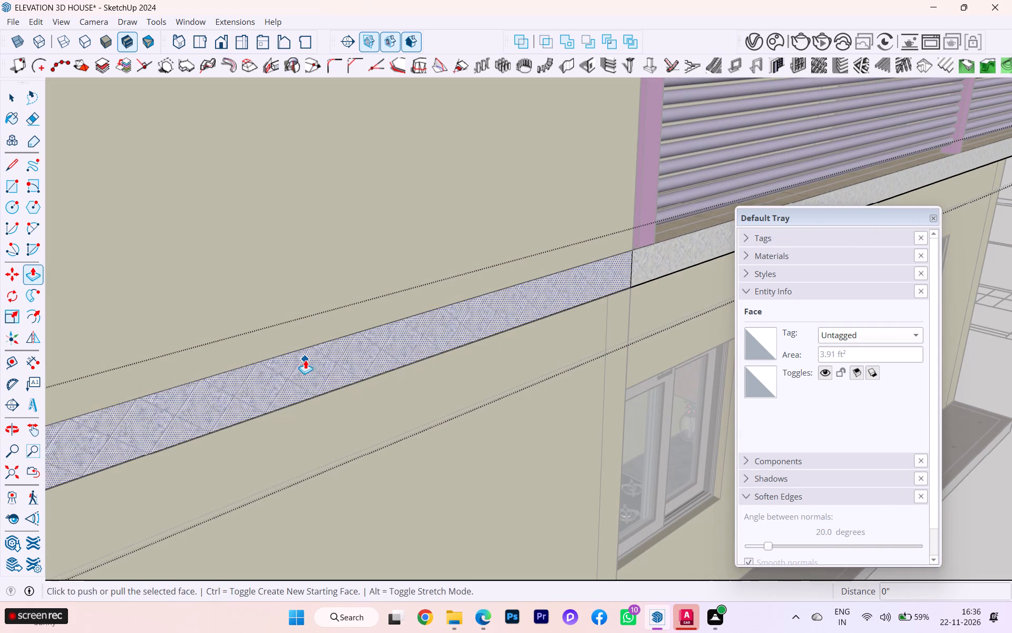
pyautogui.scroll(-3, 297, 352)
pyautogui.scroll(-3, 443, 343)
pyautogui.scroll(2, 443, 344)
pyautogui.scroll(-2, 444, 344)
pyautogui.scroll(1, 484, 344)
pyautogui.scroll(-2, 484, 345)
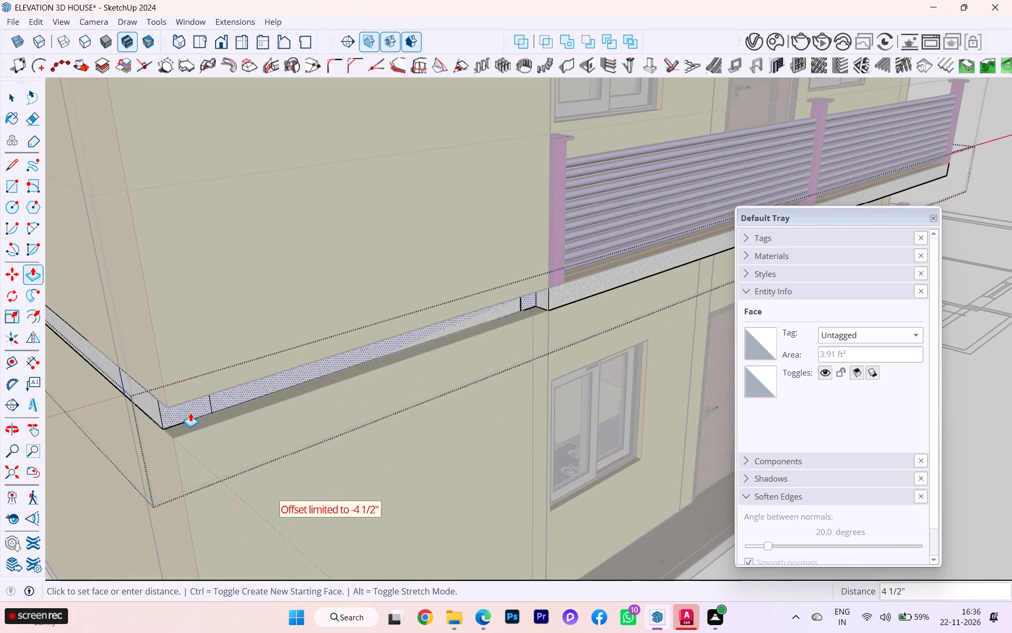
pyautogui.scroll(6, 120, 400)
pyautogui.scroll(2, 178, 406)
pyautogui.scroll(-1, 179, 406)
pyautogui.scroll(3, 180, 406)
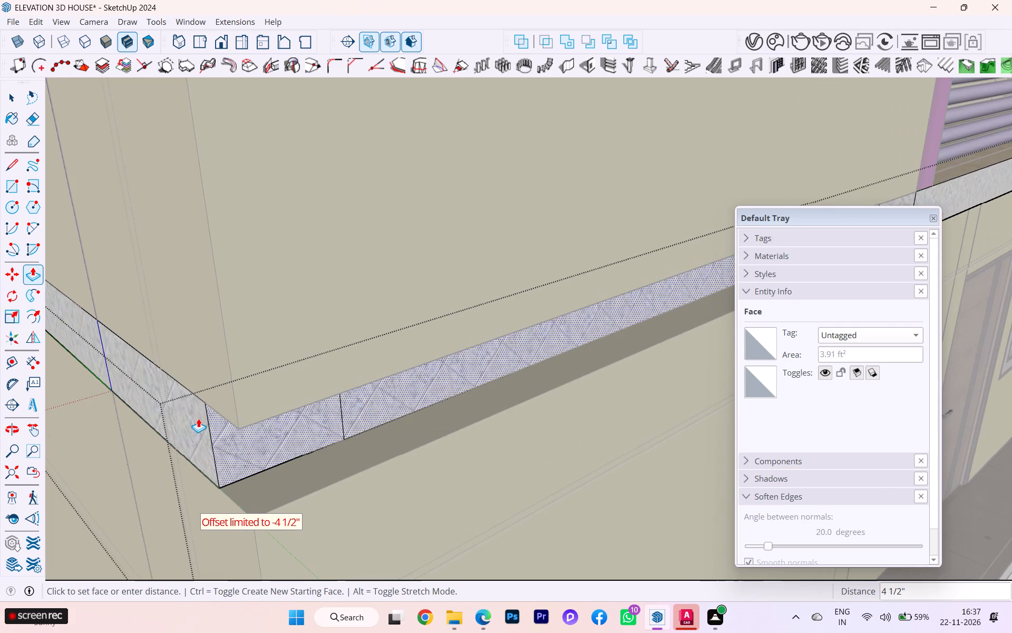
pyautogui.scroll(4, 335, 445)
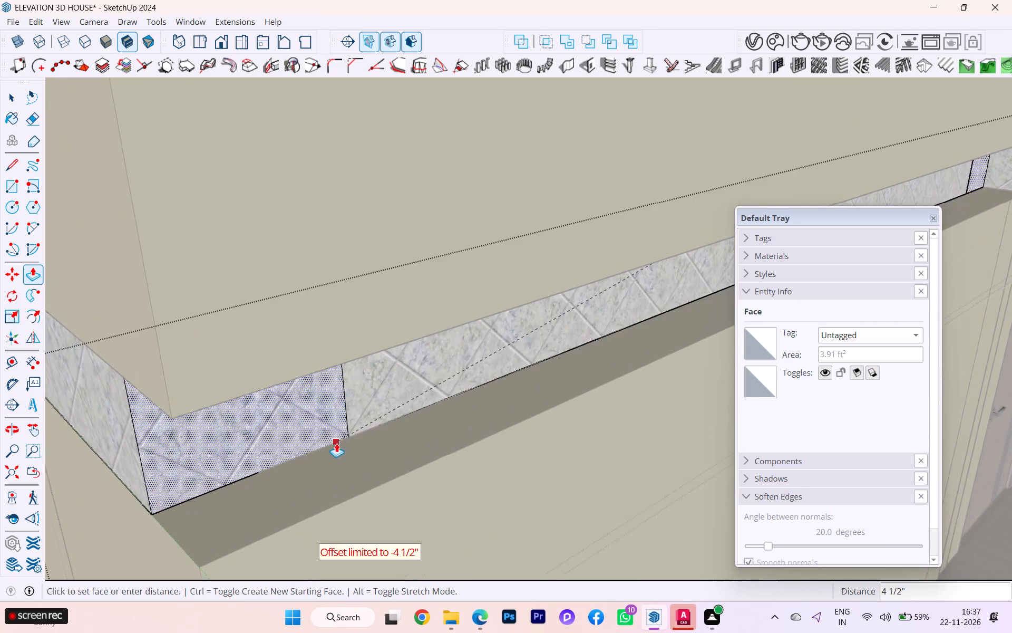
pyautogui.scroll(2, 336, 443)
pyautogui.click(318, 445)
pyautogui.scroll(-5, 426, 407)
pyautogui.scroll(1, 489, 356)
pyautogui.scroll(-4, 489, 356)
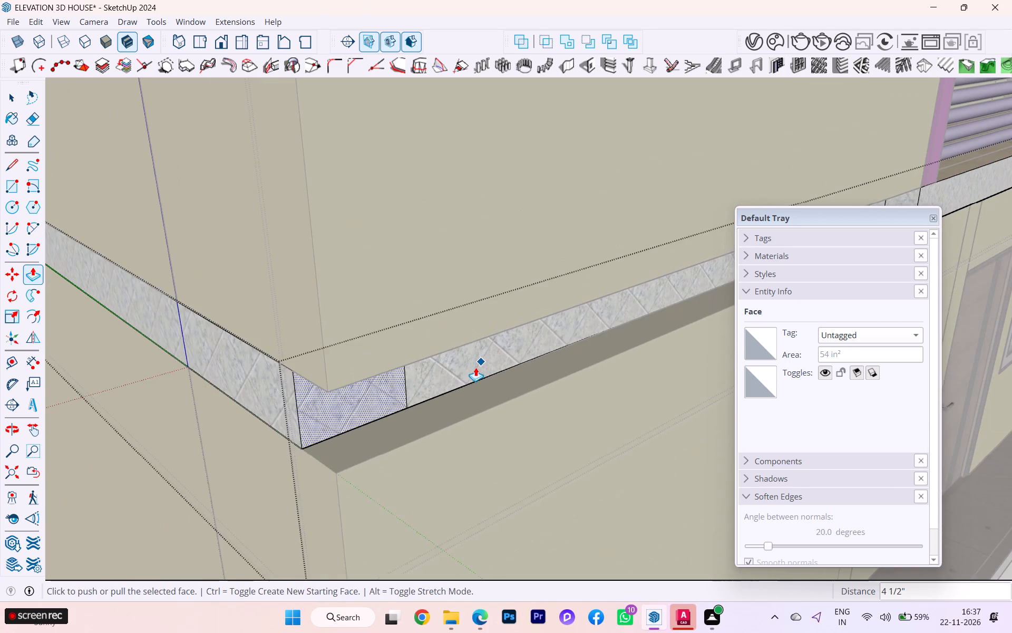
pyautogui.scroll(-1, 472, 368)
pyautogui.click(12, 95)
pyautogui.scroll(-2, 158, 119)
pyautogui.scroll(1, 212, 144)
pyautogui.scroll(-2, 214, 146)
pyautogui.scroll(4, 238, 160)
pyautogui.scroll(-5, 242, 161)
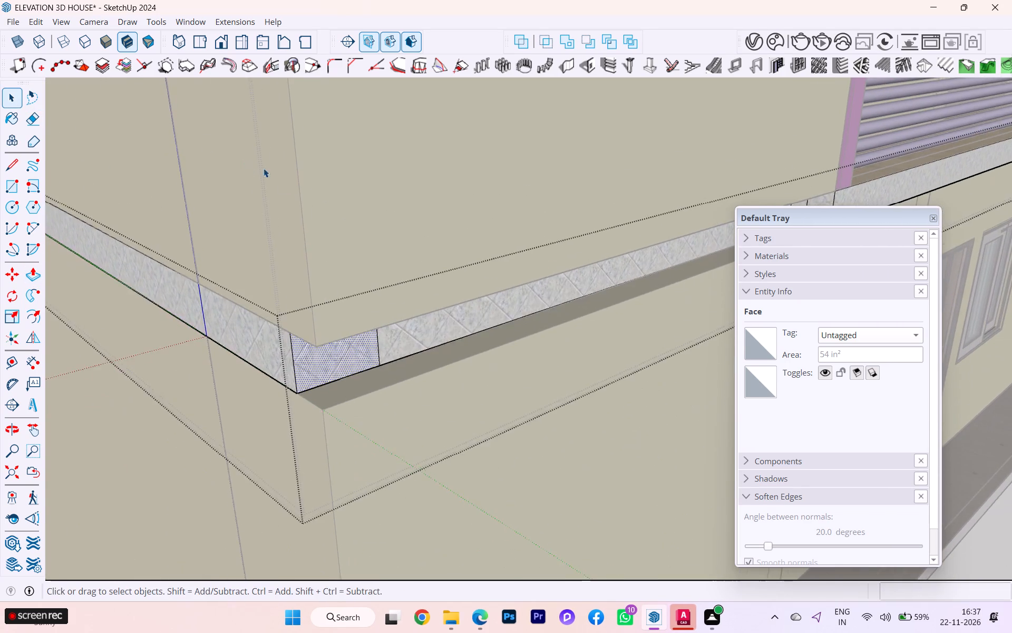
pyautogui.scroll(-8, 264, 168)
pyautogui.click(66, 506)
pyautogui.click(94, 497)
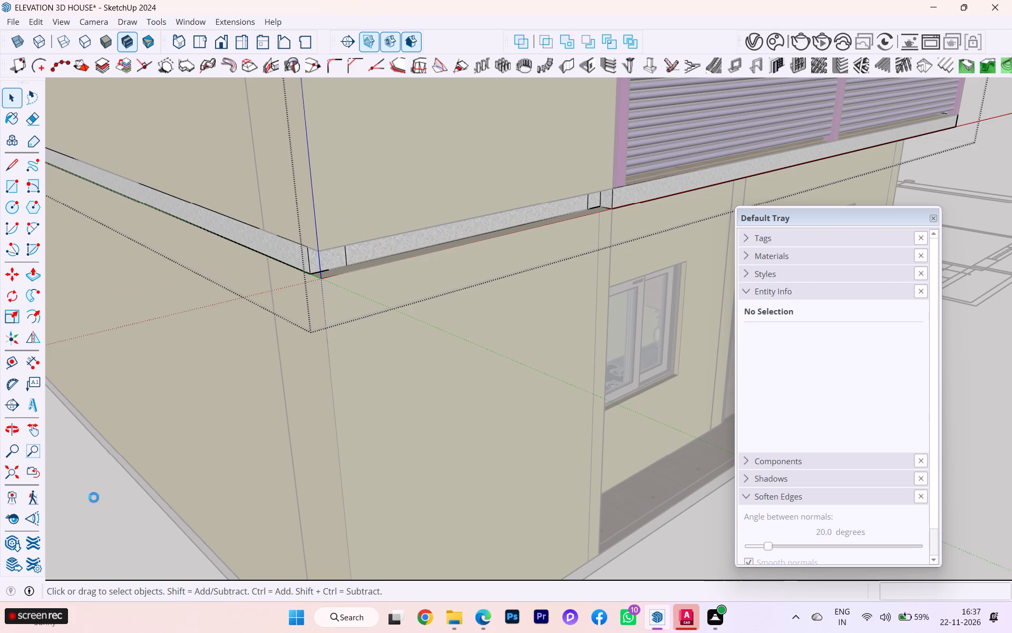
# Examine the recessed slab edge and the underside of the upper front wall at the stair projection from low angles.
pyautogui.scroll(1, 388, 257)
pyautogui.scroll(-1, 392, 257)
pyautogui.scroll(2, 392, 257)
pyautogui.scroll(-1, 392, 257)
pyautogui.moveTo(393, 255); pyautogui.dragTo(403, 208, button='middle')
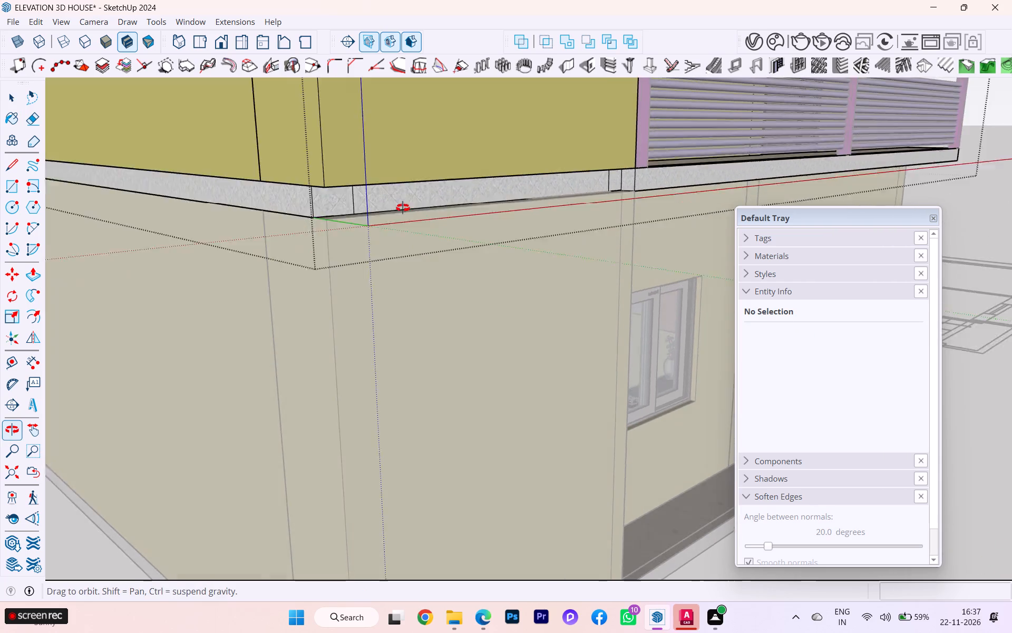
pyautogui.moveTo(403, 208); pyautogui.dragTo(384, 167, button='middle')
pyautogui.scroll(5, 381, 146)
pyautogui.moveTo(333, 79); pyautogui.dragTo(331, 73, button='middle')
pyautogui.scroll(3, 346, 112)
pyautogui.scroll(-10, 346, 123)
pyautogui.scroll(1, 343, 136)
pyautogui.scroll(-4, 342, 137)
pyautogui.scroll(1, 342, 136)
pyautogui.scroll(-3, 342, 136)
pyautogui.scroll(1, 342, 137)
pyautogui.scroll(-2, 342, 141)
pyautogui.scroll(1, 342, 145)
pyautogui.scroll(-3, 342, 145)
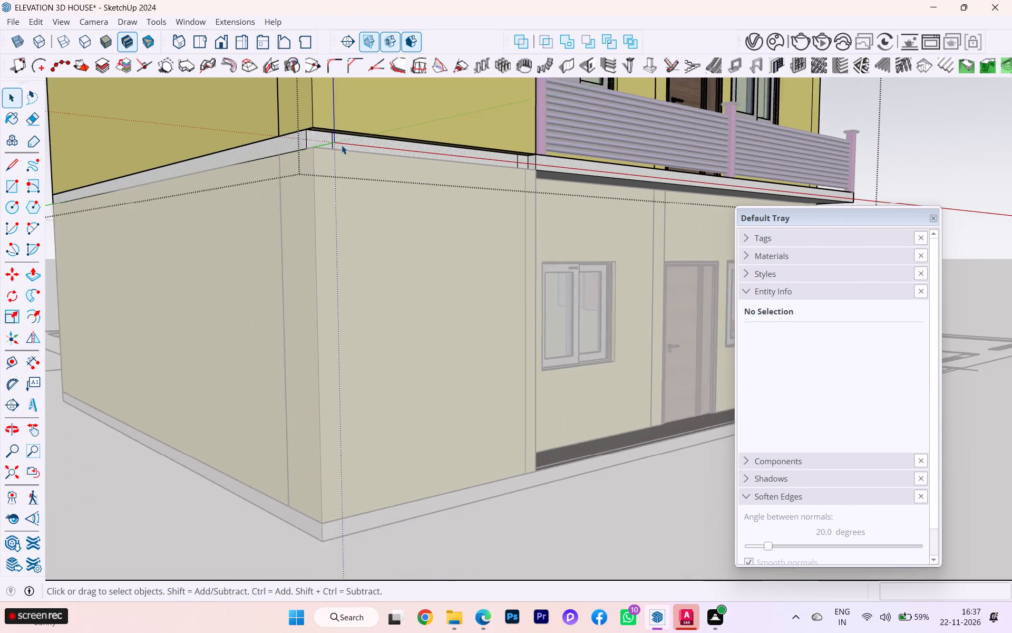
pyautogui.scroll(-2, 342, 149)
pyautogui.scroll(1, 342, 149)
pyautogui.scroll(-1, 342, 150)
pyautogui.scroll(2, 342, 151)
pyautogui.scroll(-4, 342, 151)
pyautogui.scroll(2, 337, 177)
pyautogui.scroll(-4, 336, 180)
pyautogui.scroll(1, 333, 219)
pyautogui.moveTo(330, 228); pyautogui.dragTo(322, 258, button='middle')
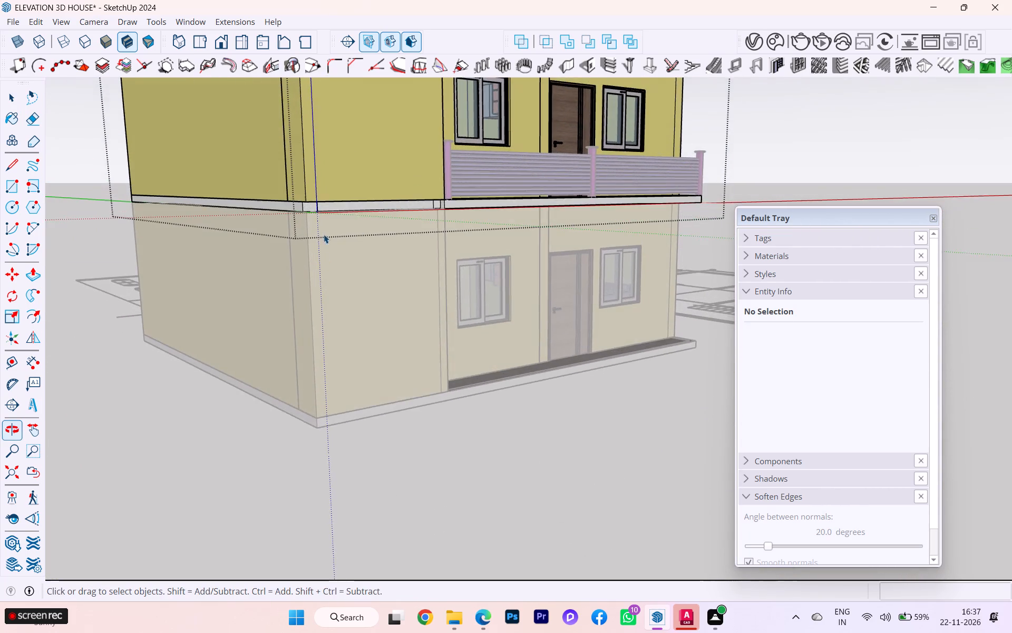
pyautogui.scroll(4, 322, 186)
pyautogui.scroll(-3, 298, 218)
pyautogui.scroll(1, 295, 232)
pyautogui.scroll(-1, 295, 232)
pyautogui.click(160, 385)
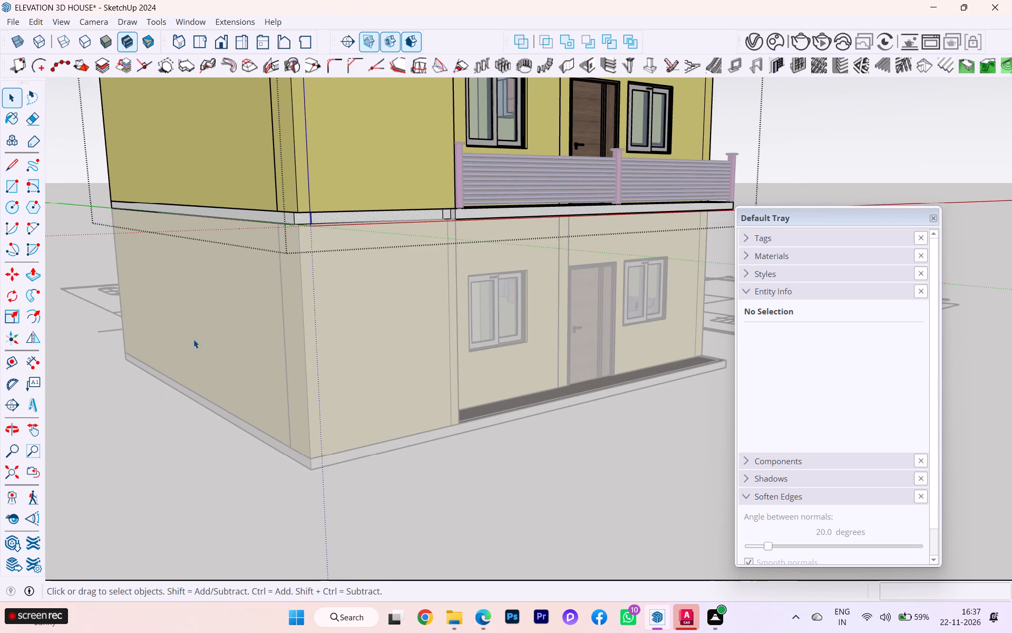
pyautogui.scroll(1, 277, 255)
pyautogui.scroll(-2, 278, 254)
pyautogui.scroll(11, 278, 253)
pyautogui.scroll(-1, 318, 194)
pyautogui.moveTo(318, 192); pyautogui.dragTo(315, 141, button='middle')
pyautogui.scroll(4, 316, 133)
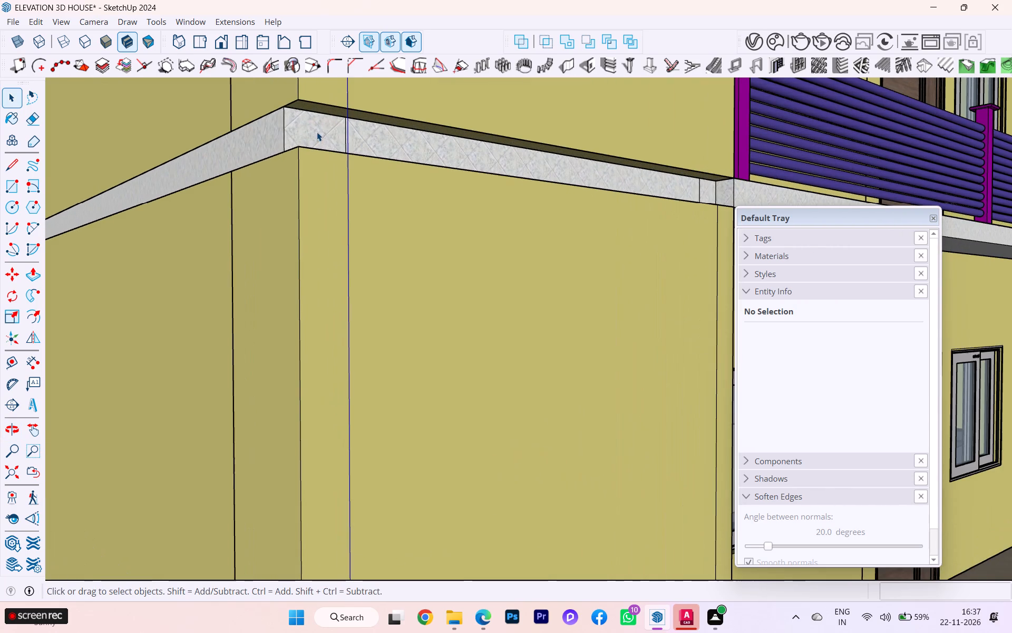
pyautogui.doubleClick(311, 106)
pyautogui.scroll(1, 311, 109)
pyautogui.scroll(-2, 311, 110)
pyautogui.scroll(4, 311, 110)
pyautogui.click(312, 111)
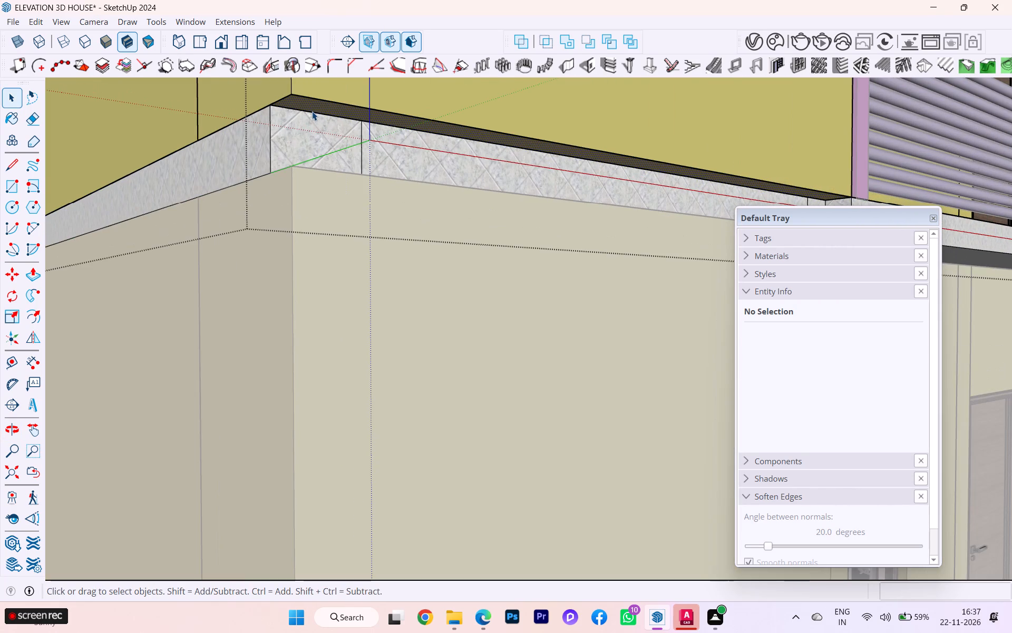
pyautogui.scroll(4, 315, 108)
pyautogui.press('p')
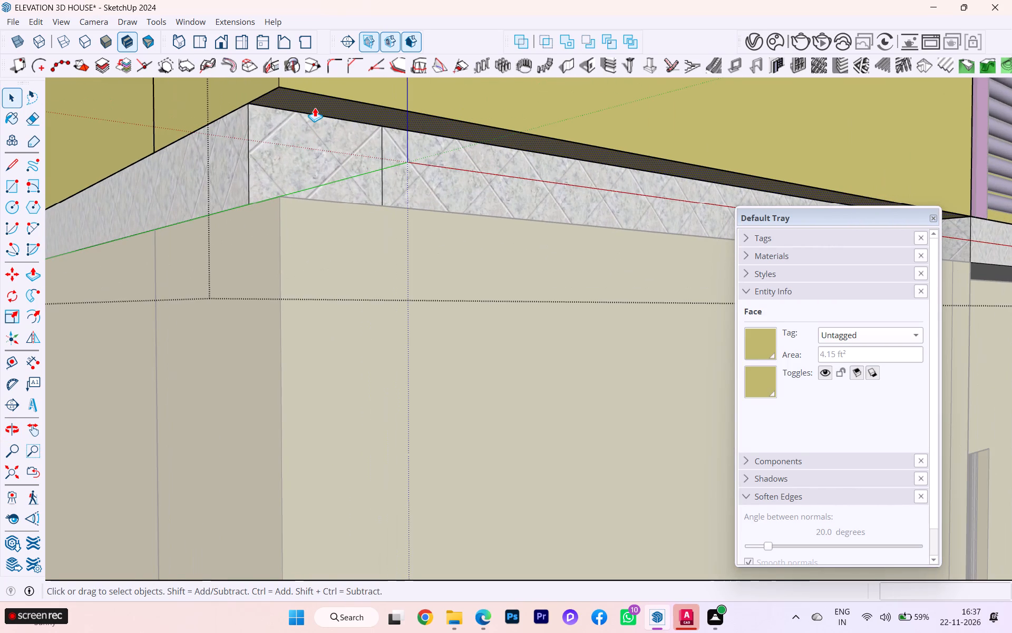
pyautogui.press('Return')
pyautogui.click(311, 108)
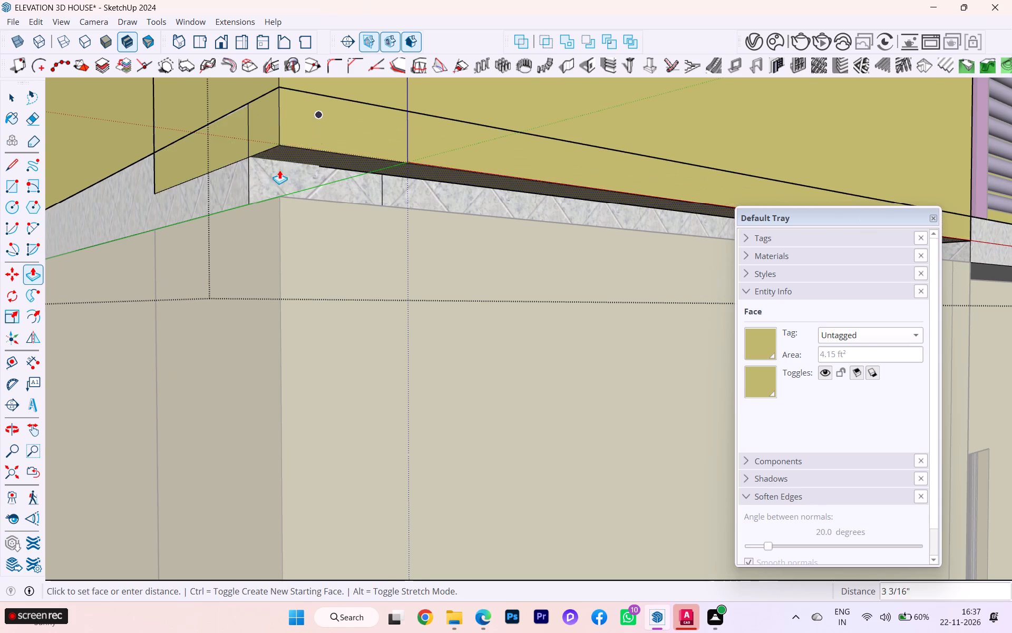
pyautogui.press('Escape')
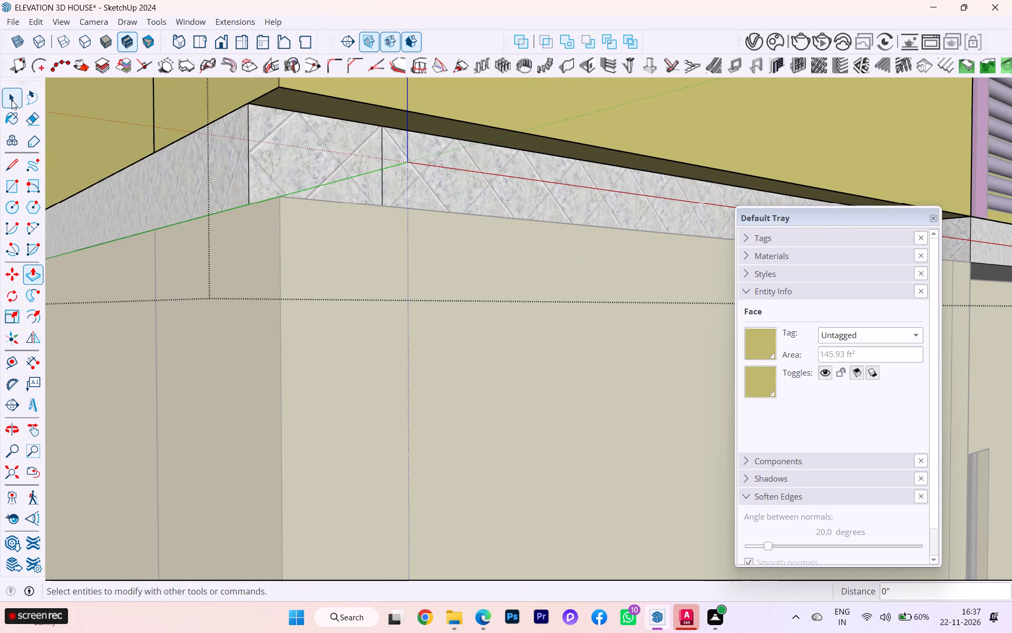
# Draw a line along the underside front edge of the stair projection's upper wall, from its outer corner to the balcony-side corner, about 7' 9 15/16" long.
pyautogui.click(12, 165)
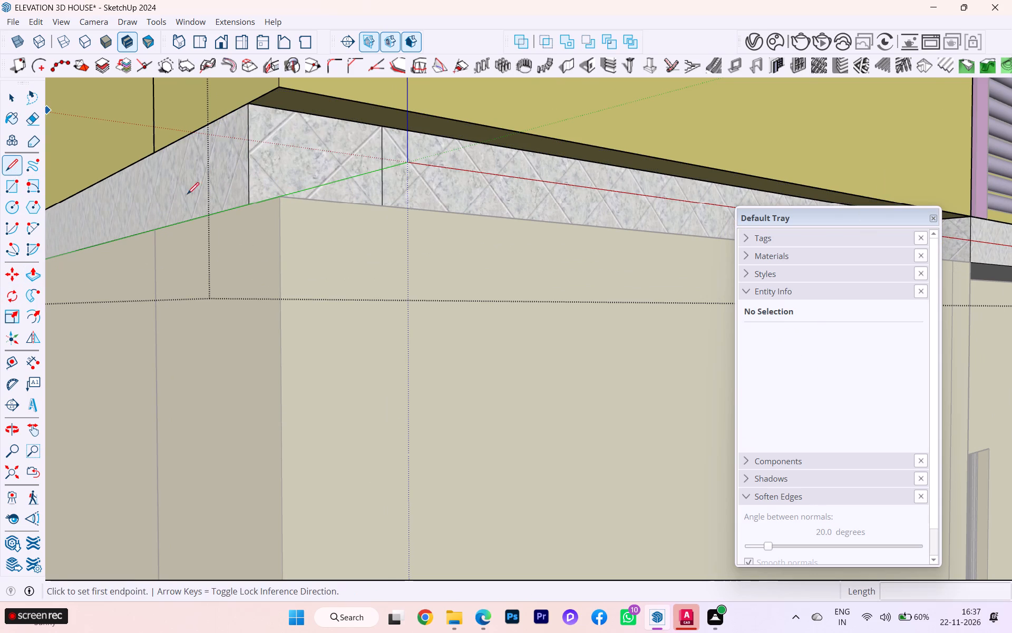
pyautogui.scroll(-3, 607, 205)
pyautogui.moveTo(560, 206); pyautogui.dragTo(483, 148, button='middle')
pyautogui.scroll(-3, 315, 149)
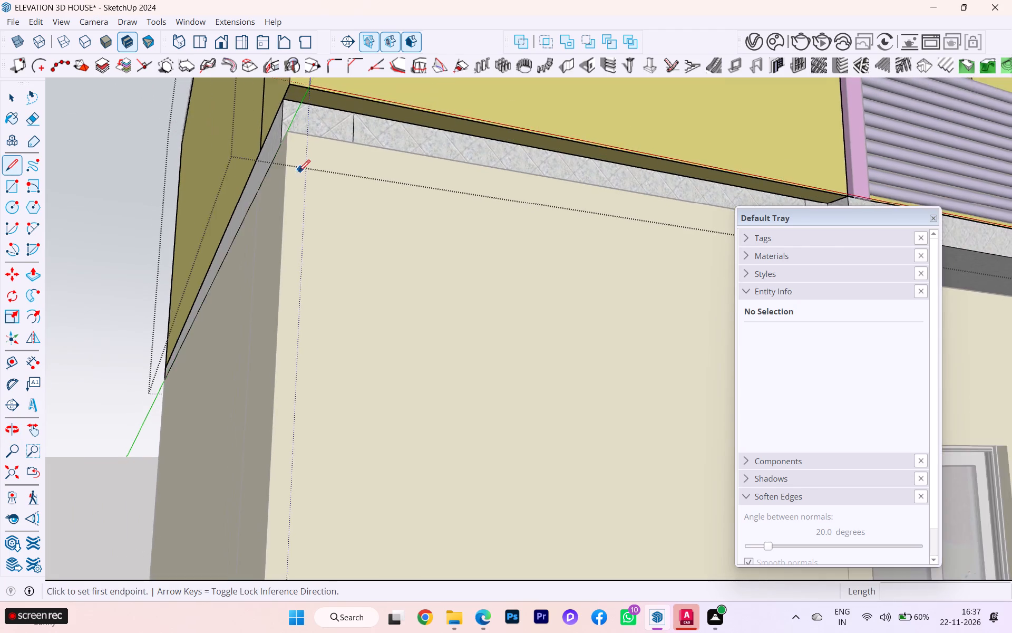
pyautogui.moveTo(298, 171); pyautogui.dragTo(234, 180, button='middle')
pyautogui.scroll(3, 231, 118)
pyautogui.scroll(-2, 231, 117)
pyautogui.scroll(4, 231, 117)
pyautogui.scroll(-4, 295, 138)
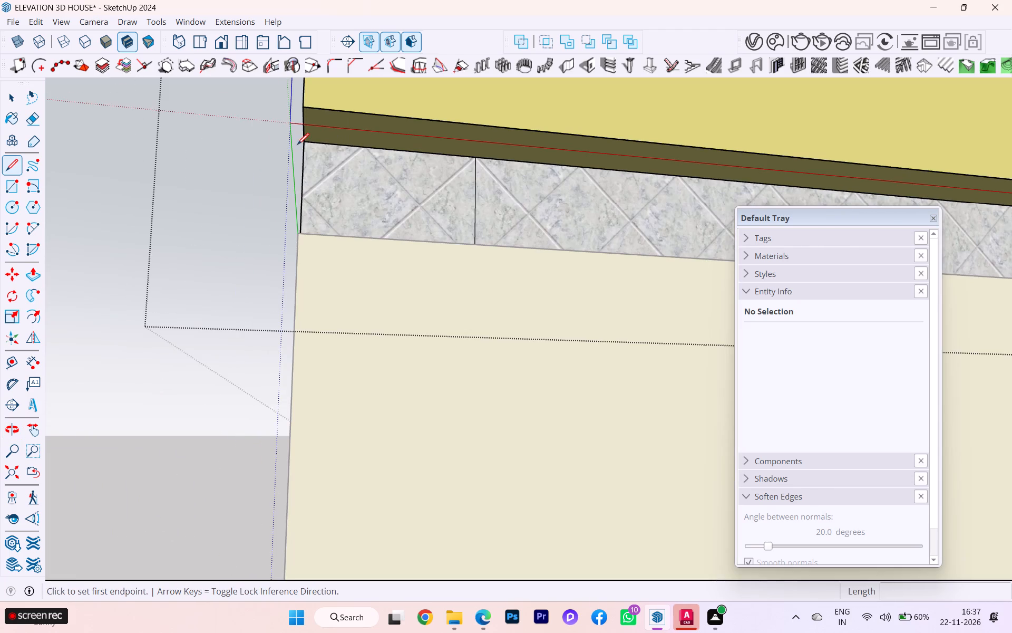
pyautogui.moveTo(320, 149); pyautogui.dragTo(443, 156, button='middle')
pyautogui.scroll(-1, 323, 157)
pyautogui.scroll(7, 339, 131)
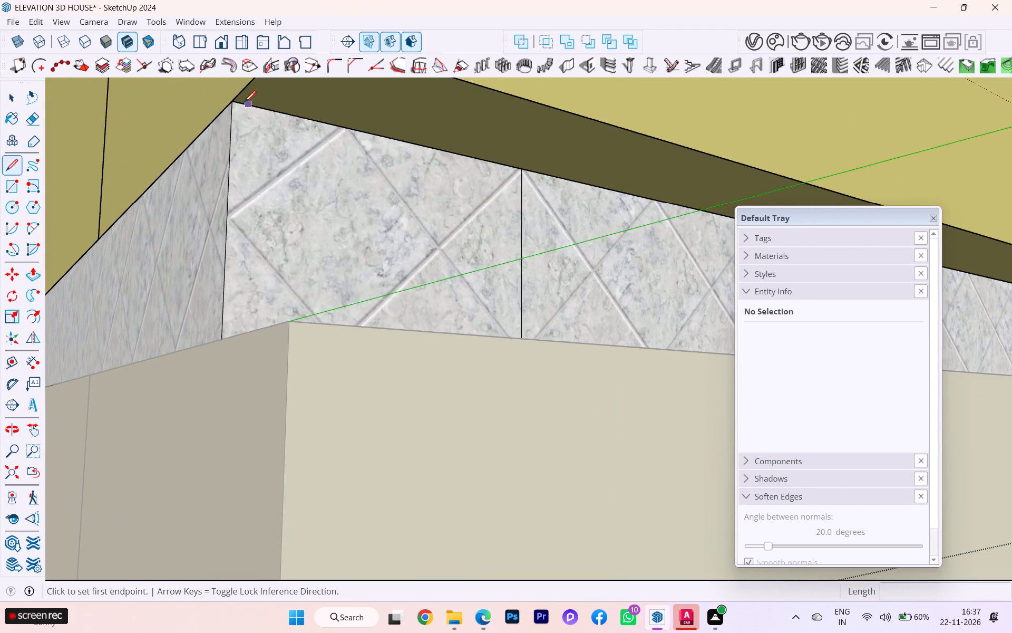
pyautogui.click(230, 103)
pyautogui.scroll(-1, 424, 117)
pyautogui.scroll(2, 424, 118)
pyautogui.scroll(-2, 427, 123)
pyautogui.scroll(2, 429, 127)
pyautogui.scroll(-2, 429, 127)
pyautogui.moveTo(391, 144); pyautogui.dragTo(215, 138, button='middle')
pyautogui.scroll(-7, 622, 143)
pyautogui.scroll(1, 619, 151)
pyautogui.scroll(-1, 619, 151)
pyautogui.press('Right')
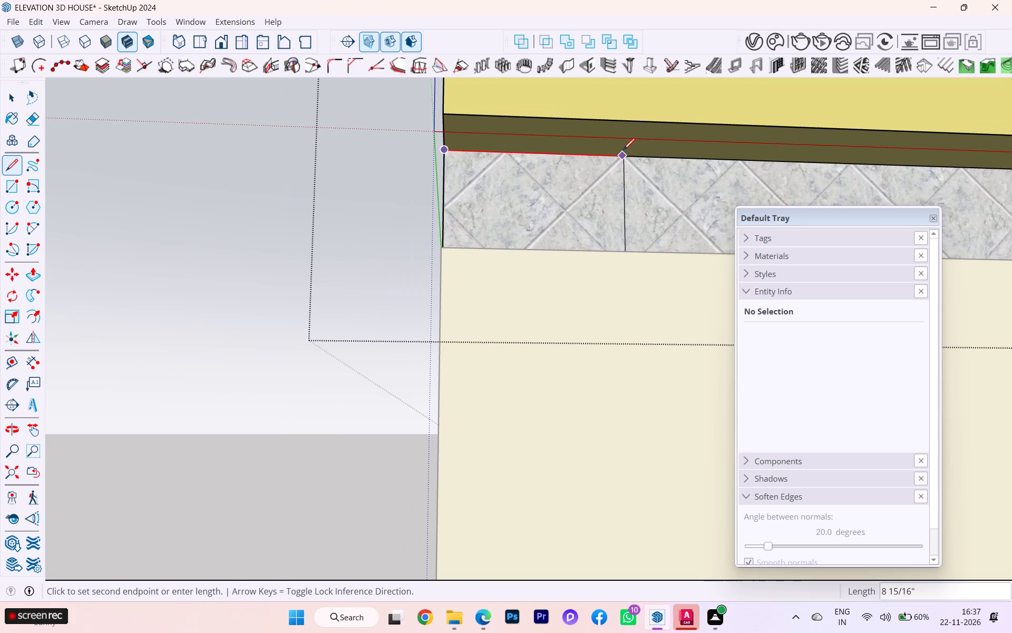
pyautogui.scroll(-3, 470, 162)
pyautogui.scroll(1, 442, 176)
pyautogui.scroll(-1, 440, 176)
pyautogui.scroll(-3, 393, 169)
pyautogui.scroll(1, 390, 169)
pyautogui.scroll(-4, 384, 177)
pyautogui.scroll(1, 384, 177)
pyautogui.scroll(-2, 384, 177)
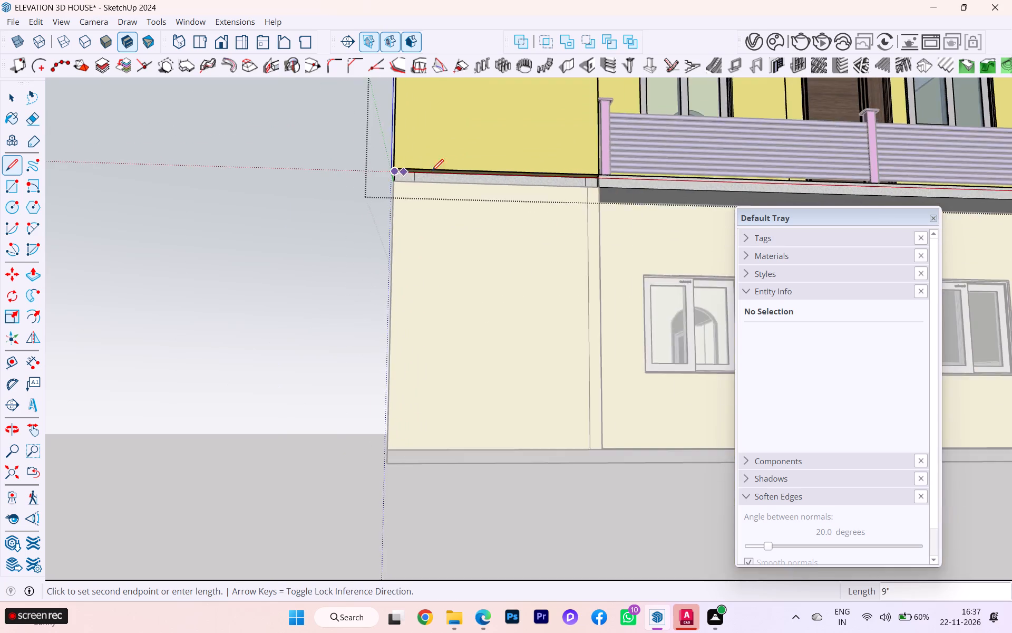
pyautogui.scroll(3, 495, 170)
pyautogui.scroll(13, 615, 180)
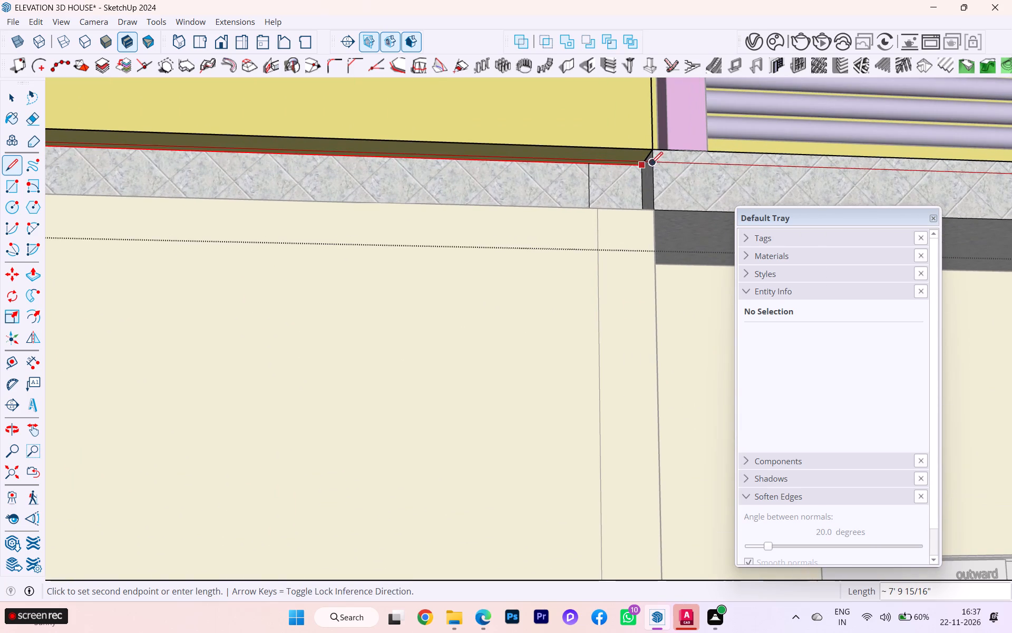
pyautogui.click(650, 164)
# Examine the underside of the upper front wall and the recessed slab edge around the stair projection.
pyautogui.scroll(-2, 460, 164)
pyautogui.moveTo(494, 162); pyautogui.dragTo(673, 138, button='middle')
pyautogui.scroll(-7, 528, 154)
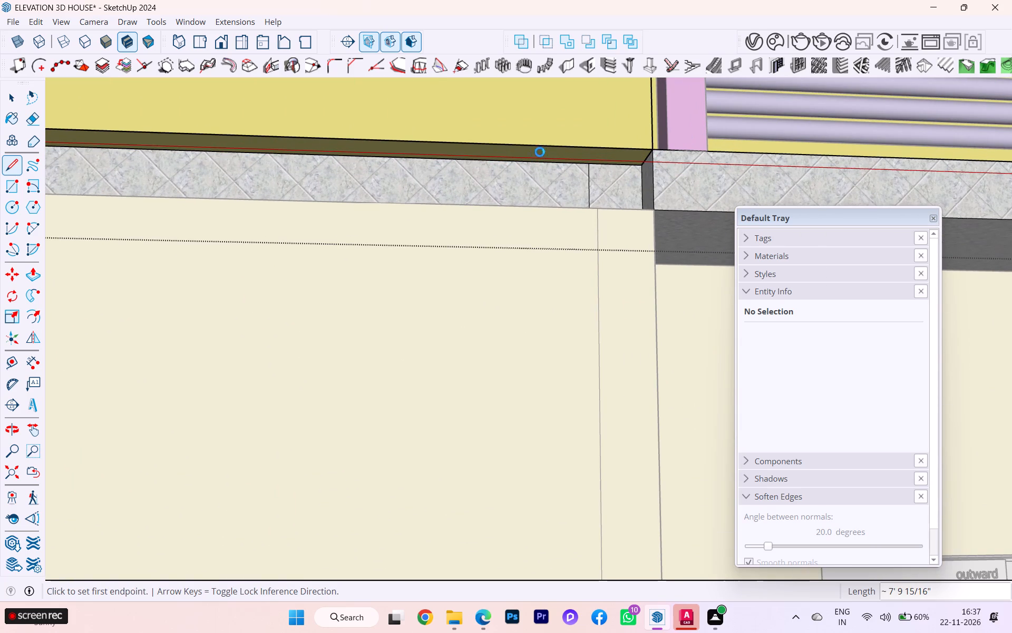
pyautogui.scroll(-4, 540, 152)
pyautogui.scroll(2, 587, 156)
pyautogui.scroll(-2, 590, 156)
pyautogui.scroll(1, 598, 159)
pyautogui.scroll(-2, 601, 161)
pyautogui.scroll(2, 671, 168)
pyautogui.scroll(-4, 672, 169)
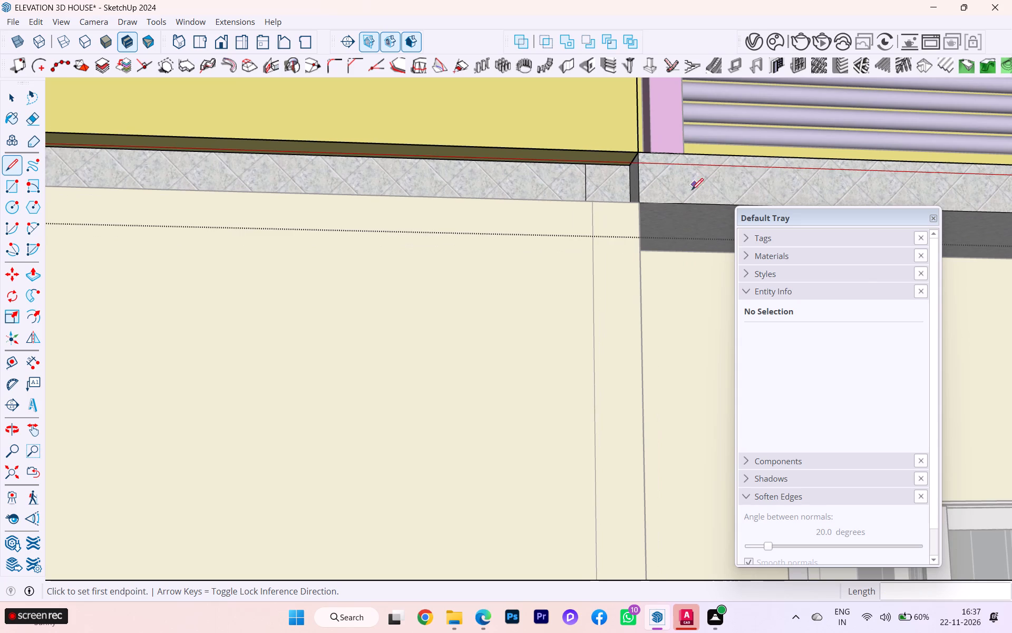
pyautogui.scroll(-1, 653, 200)
pyautogui.scroll(3, 652, 201)
pyautogui.scroll(-1, 654, 201)
pyautogui.scroll(3, 655, 201)
pyautogui.scroll(-2, 381, 239)
pyautogui.moveTo(430, 226); pyautogui.dragTo(734, 198, button='middle')
pyautogui.scroll(-1, 607, 228)
pyautogui.scroll(-5, 514, 258)
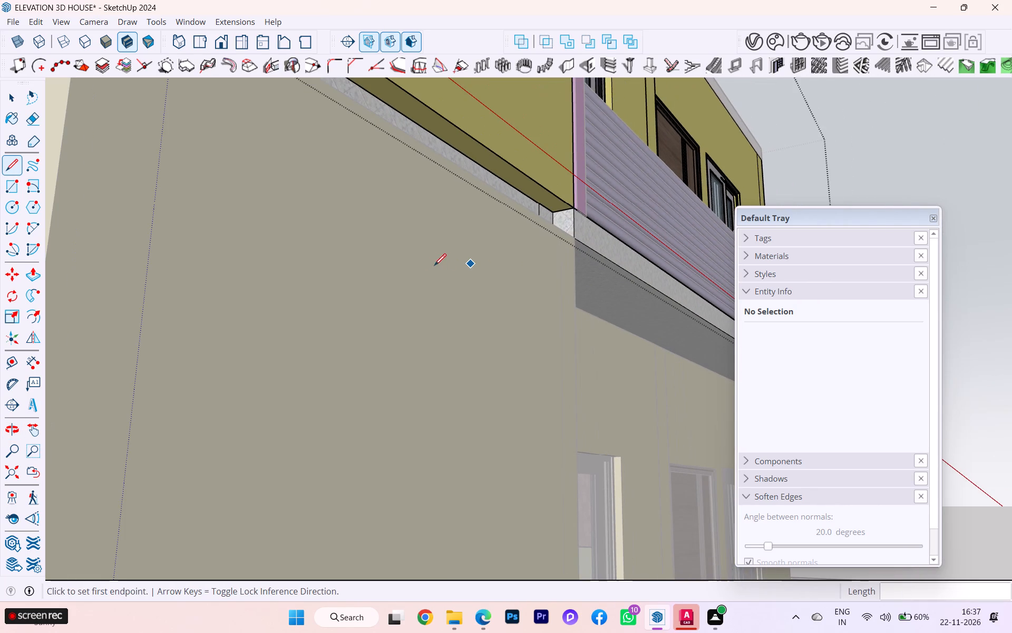
pyautogui.moveTo(430, 267); pyautogui.dragTo(297, 340, button='middle')
pyautogui.scroll(-6, 447, 279)
pyautogui.scroll(1, 447, 279)
pyautogui.scroll(-13, 584, 187)
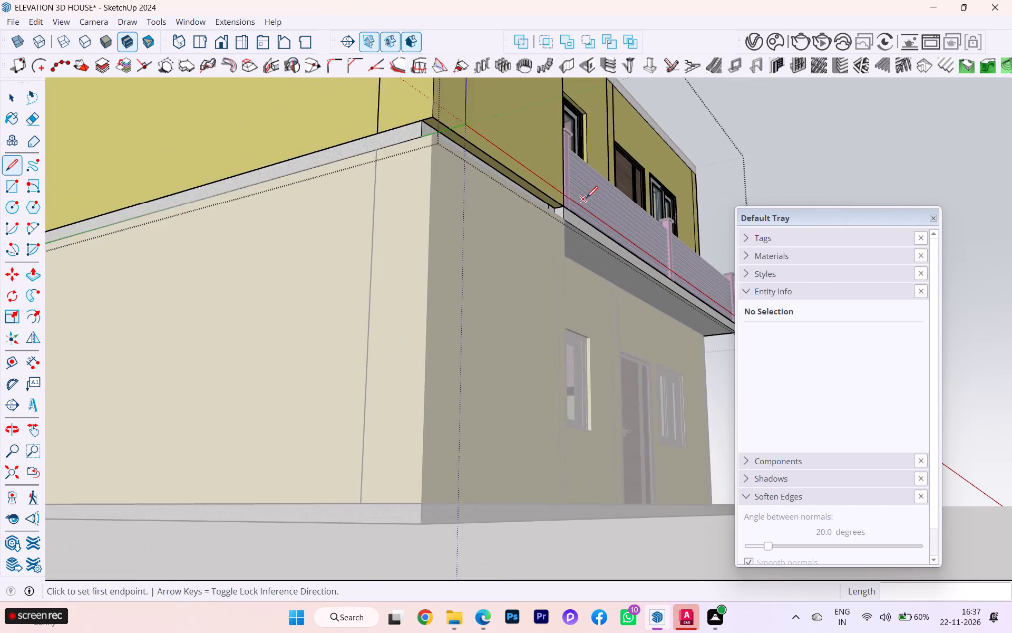
pyautogui.scroll(-2, 586, 198)
pyautogui.scroll(4, 578, 206)
pyautogui.scroll(-1, 573, 208)
pyautogui.moveTo(503, 213); pyautogui.dragTo(437, 248, button='middle')
pyautogui.scroll(-1, 306, 197)
pyautogui.scroll(1, 301, 194)
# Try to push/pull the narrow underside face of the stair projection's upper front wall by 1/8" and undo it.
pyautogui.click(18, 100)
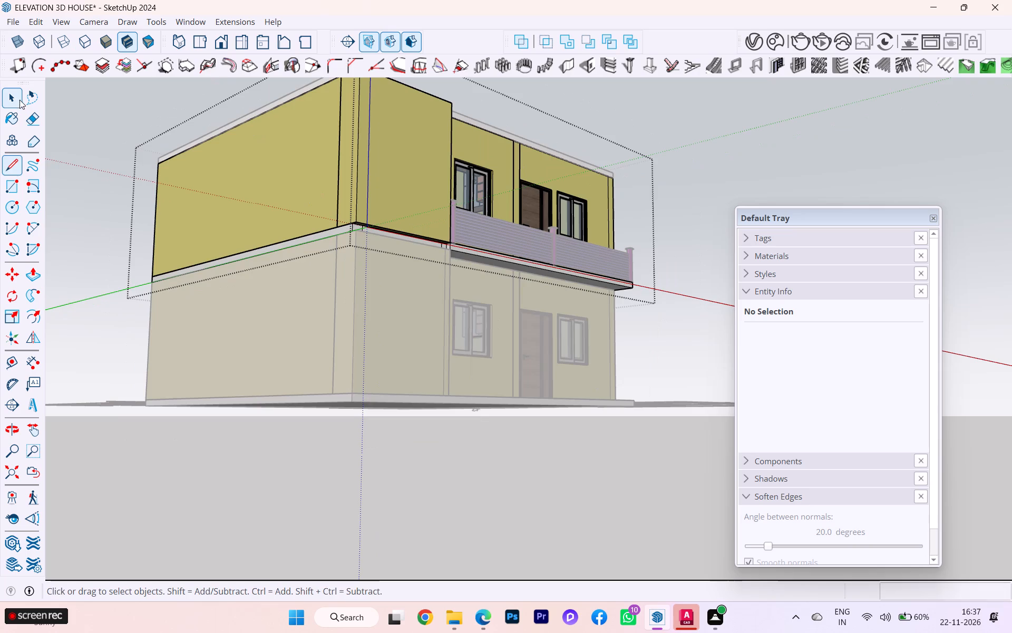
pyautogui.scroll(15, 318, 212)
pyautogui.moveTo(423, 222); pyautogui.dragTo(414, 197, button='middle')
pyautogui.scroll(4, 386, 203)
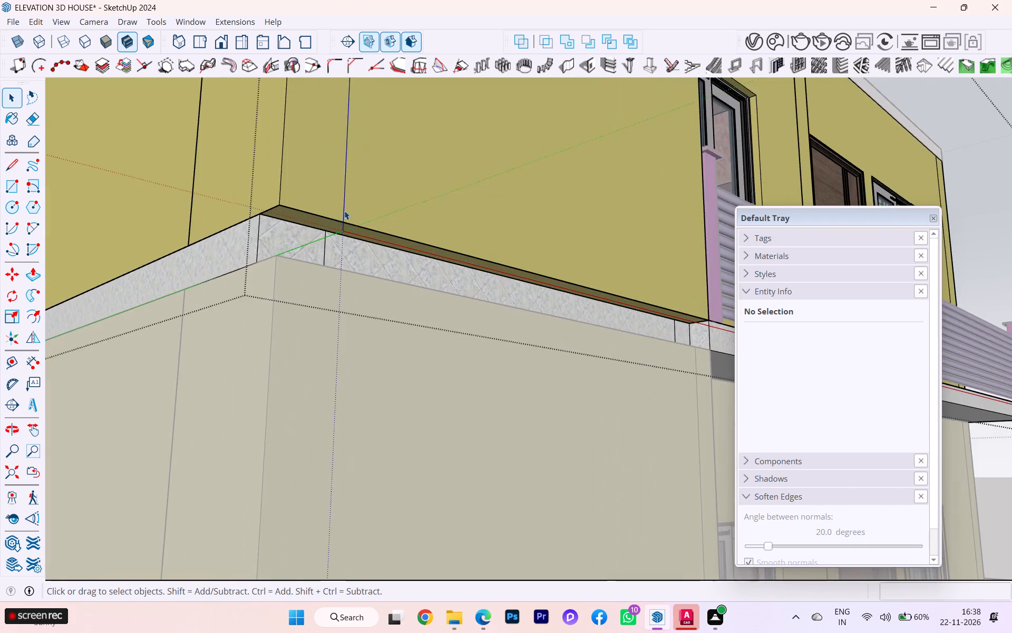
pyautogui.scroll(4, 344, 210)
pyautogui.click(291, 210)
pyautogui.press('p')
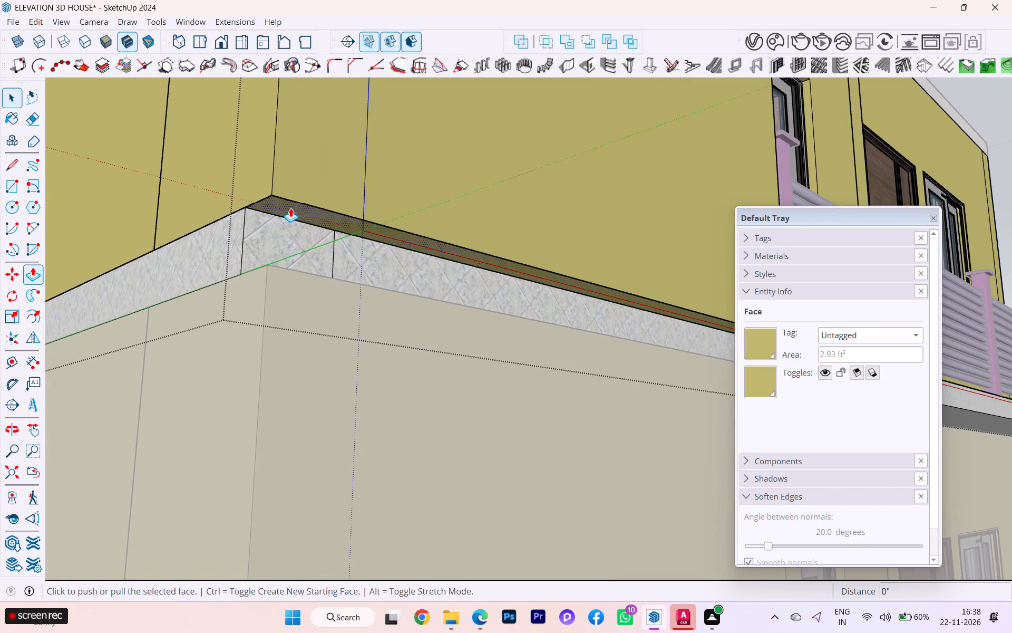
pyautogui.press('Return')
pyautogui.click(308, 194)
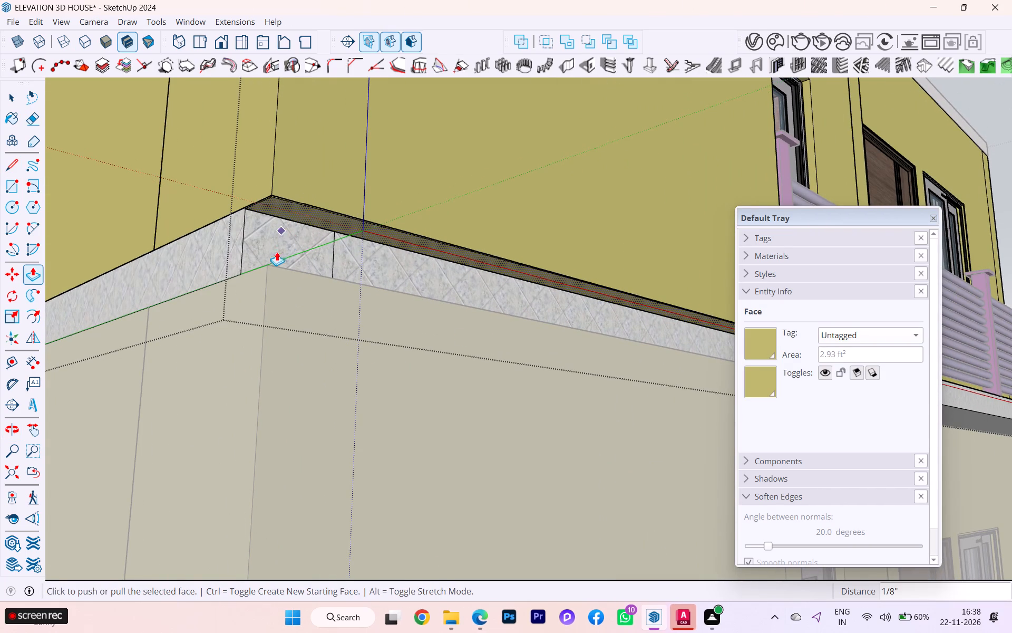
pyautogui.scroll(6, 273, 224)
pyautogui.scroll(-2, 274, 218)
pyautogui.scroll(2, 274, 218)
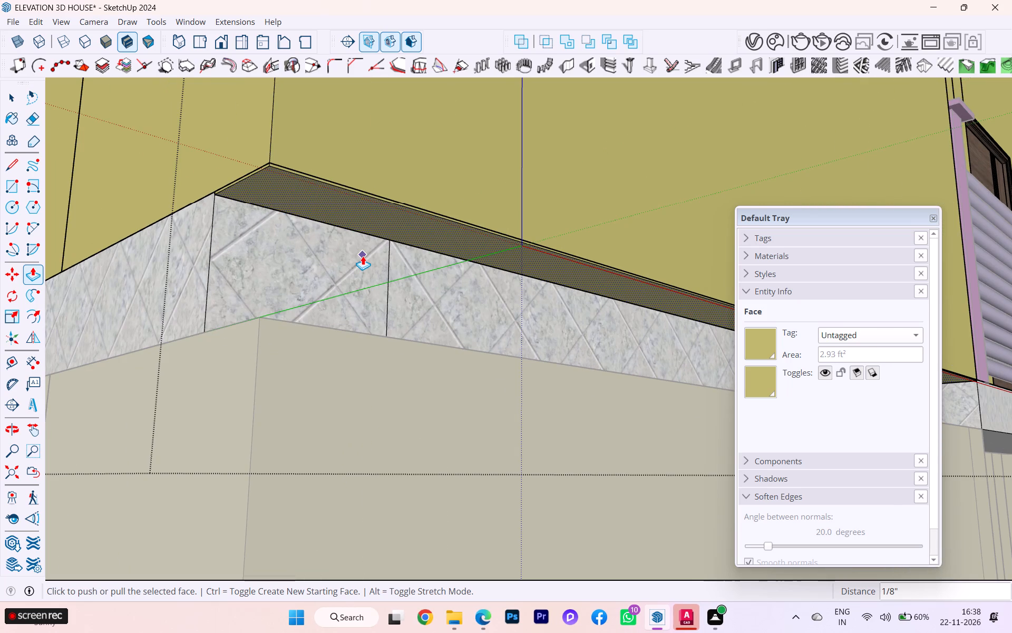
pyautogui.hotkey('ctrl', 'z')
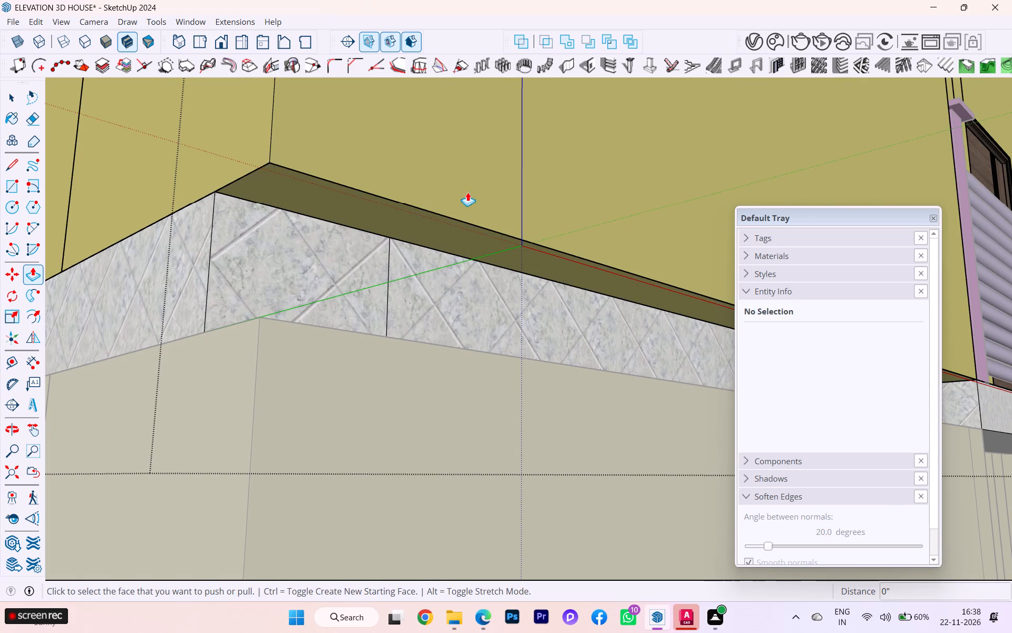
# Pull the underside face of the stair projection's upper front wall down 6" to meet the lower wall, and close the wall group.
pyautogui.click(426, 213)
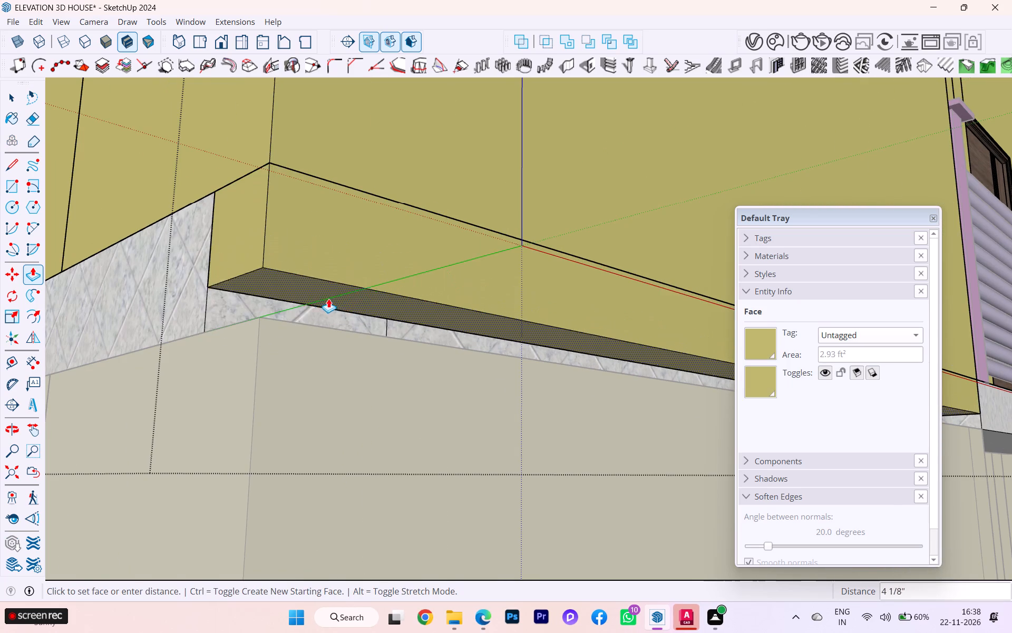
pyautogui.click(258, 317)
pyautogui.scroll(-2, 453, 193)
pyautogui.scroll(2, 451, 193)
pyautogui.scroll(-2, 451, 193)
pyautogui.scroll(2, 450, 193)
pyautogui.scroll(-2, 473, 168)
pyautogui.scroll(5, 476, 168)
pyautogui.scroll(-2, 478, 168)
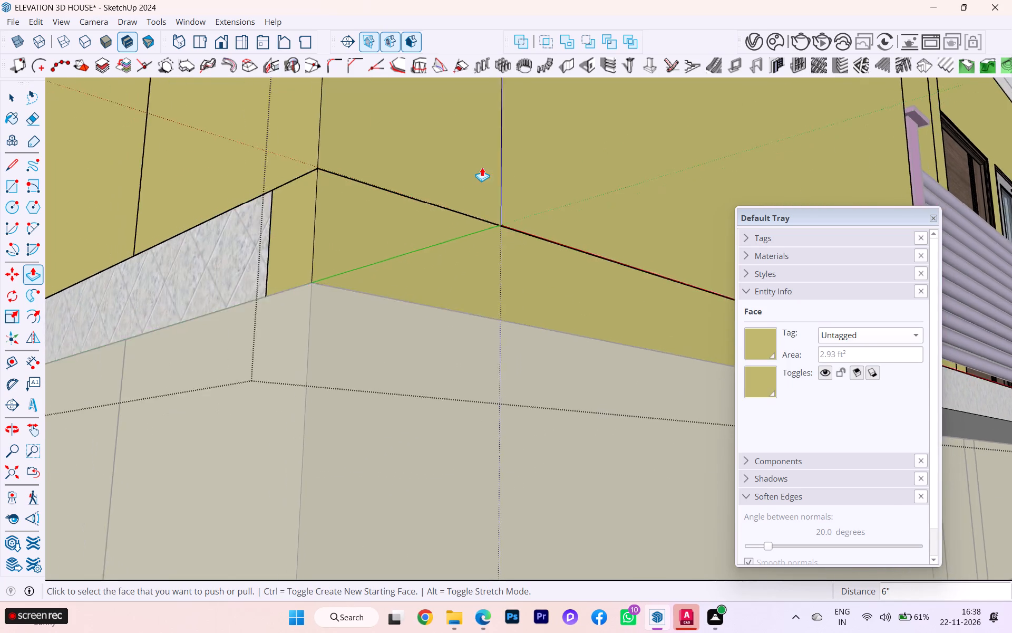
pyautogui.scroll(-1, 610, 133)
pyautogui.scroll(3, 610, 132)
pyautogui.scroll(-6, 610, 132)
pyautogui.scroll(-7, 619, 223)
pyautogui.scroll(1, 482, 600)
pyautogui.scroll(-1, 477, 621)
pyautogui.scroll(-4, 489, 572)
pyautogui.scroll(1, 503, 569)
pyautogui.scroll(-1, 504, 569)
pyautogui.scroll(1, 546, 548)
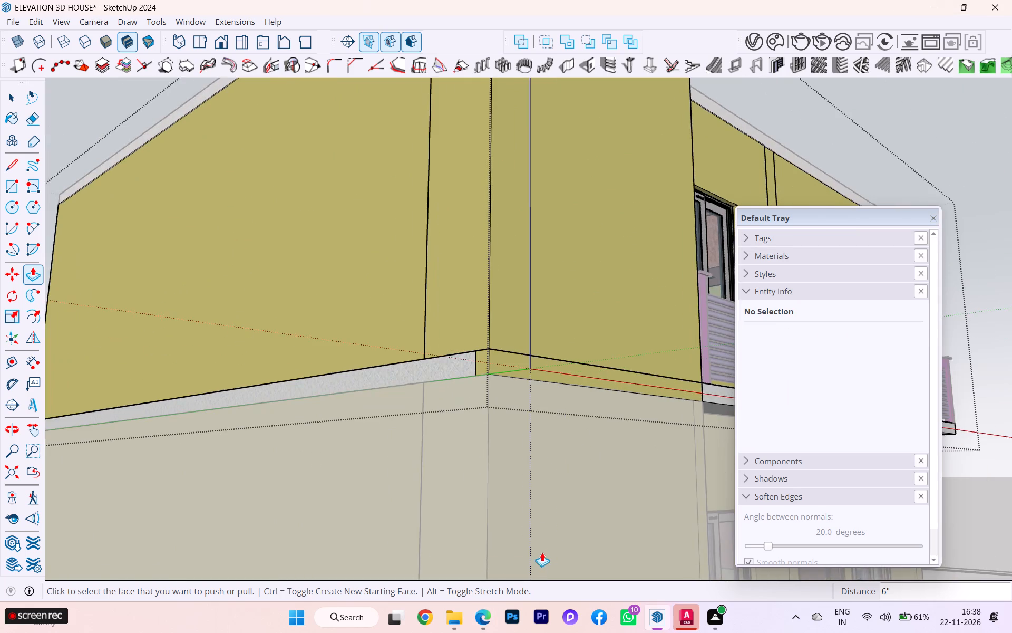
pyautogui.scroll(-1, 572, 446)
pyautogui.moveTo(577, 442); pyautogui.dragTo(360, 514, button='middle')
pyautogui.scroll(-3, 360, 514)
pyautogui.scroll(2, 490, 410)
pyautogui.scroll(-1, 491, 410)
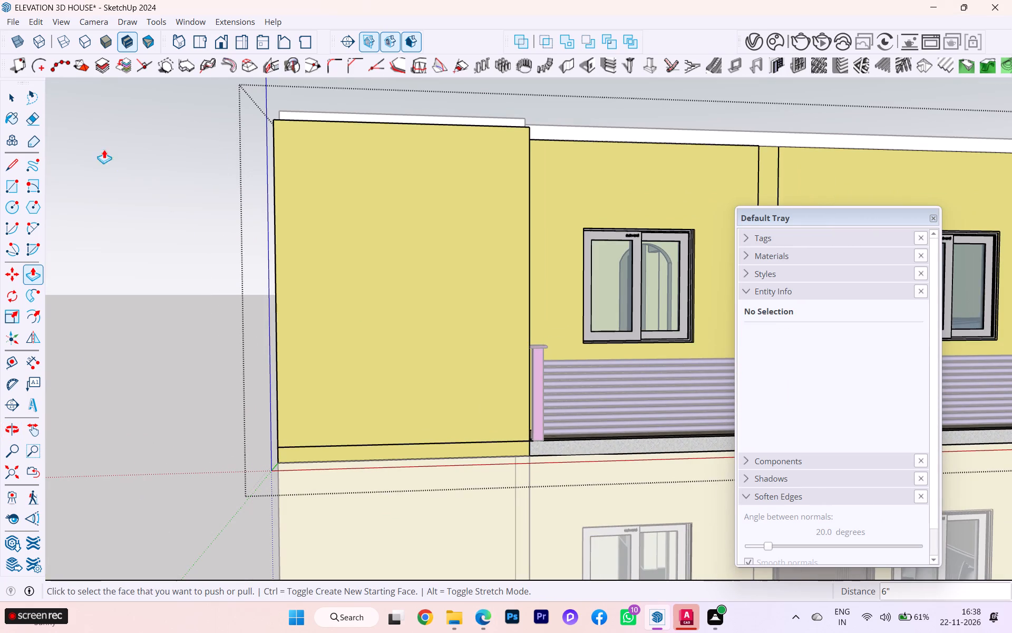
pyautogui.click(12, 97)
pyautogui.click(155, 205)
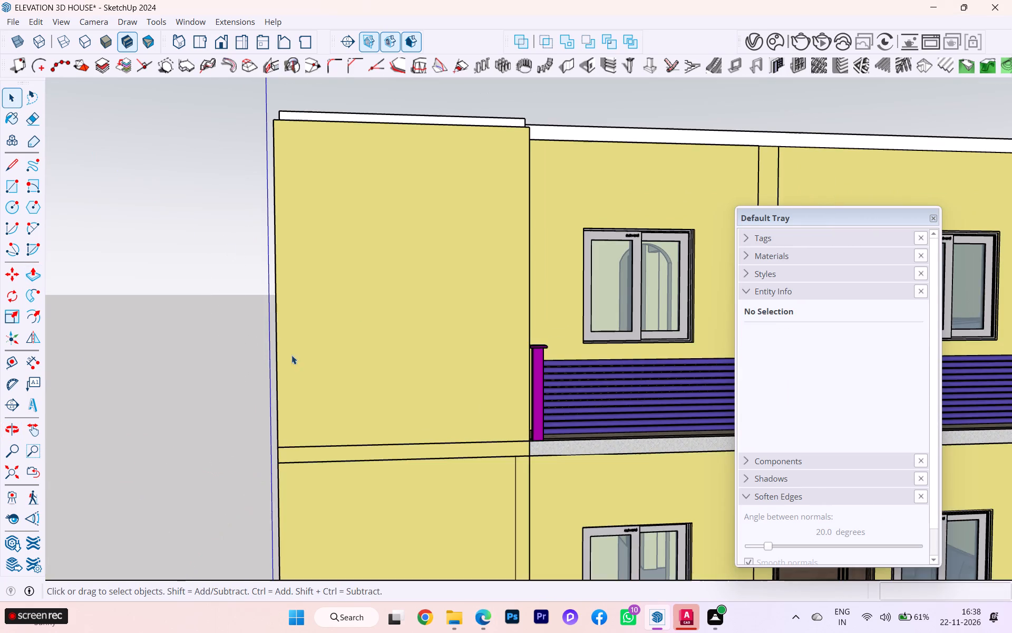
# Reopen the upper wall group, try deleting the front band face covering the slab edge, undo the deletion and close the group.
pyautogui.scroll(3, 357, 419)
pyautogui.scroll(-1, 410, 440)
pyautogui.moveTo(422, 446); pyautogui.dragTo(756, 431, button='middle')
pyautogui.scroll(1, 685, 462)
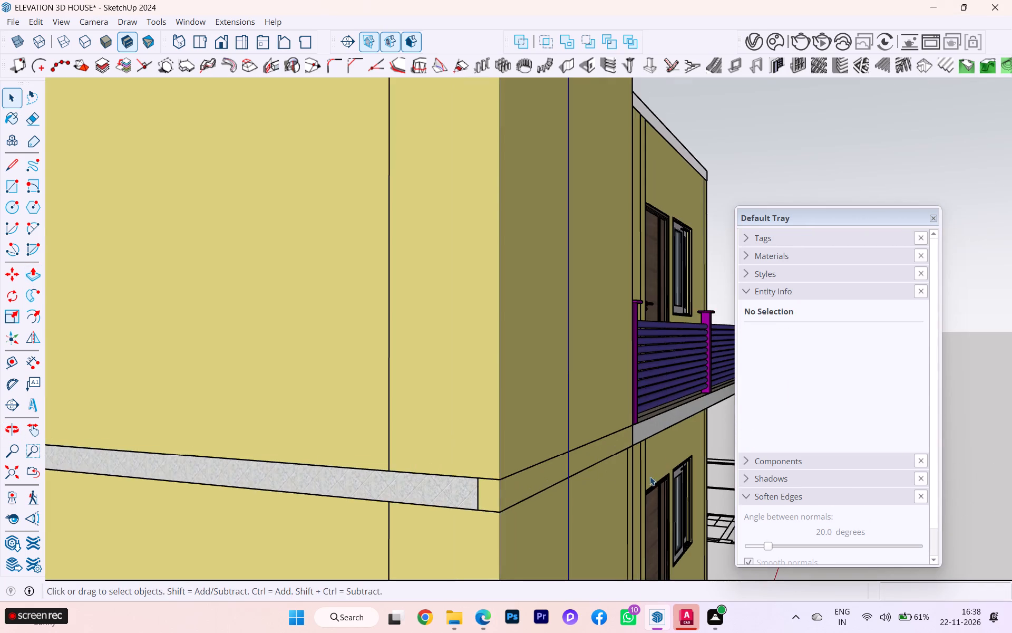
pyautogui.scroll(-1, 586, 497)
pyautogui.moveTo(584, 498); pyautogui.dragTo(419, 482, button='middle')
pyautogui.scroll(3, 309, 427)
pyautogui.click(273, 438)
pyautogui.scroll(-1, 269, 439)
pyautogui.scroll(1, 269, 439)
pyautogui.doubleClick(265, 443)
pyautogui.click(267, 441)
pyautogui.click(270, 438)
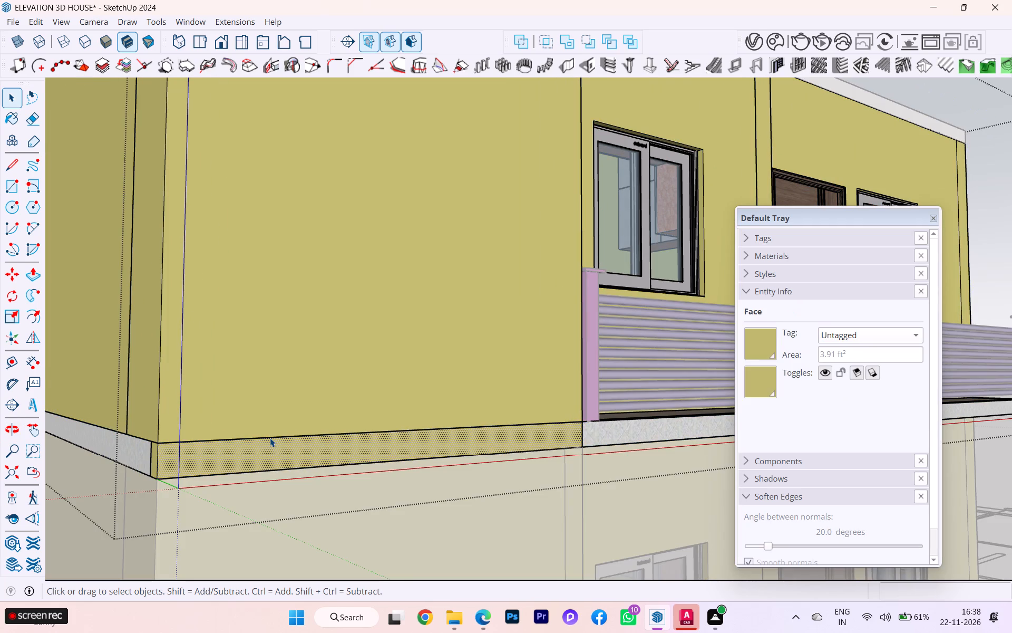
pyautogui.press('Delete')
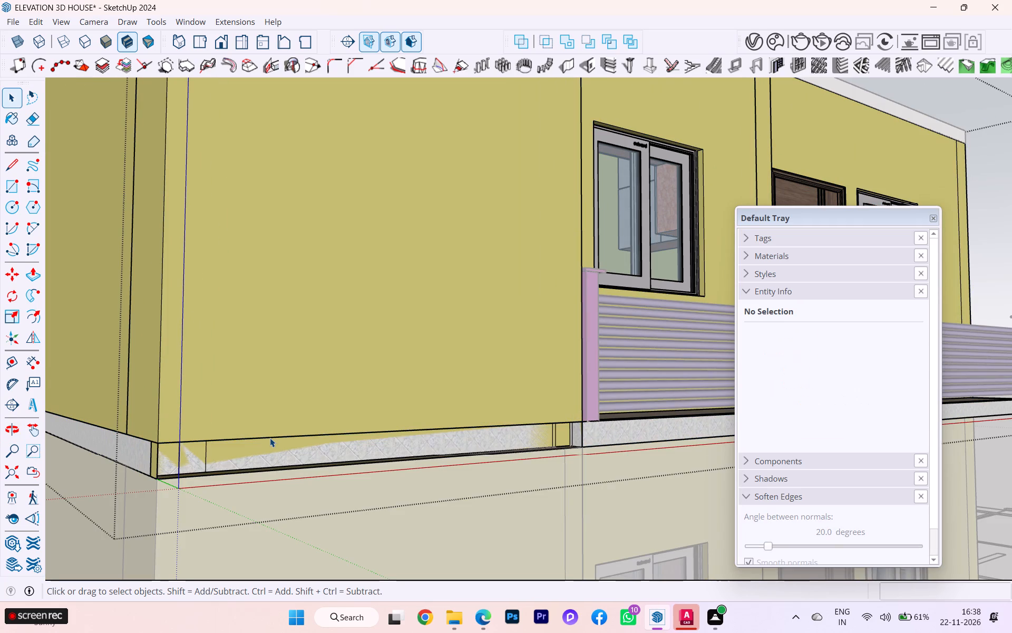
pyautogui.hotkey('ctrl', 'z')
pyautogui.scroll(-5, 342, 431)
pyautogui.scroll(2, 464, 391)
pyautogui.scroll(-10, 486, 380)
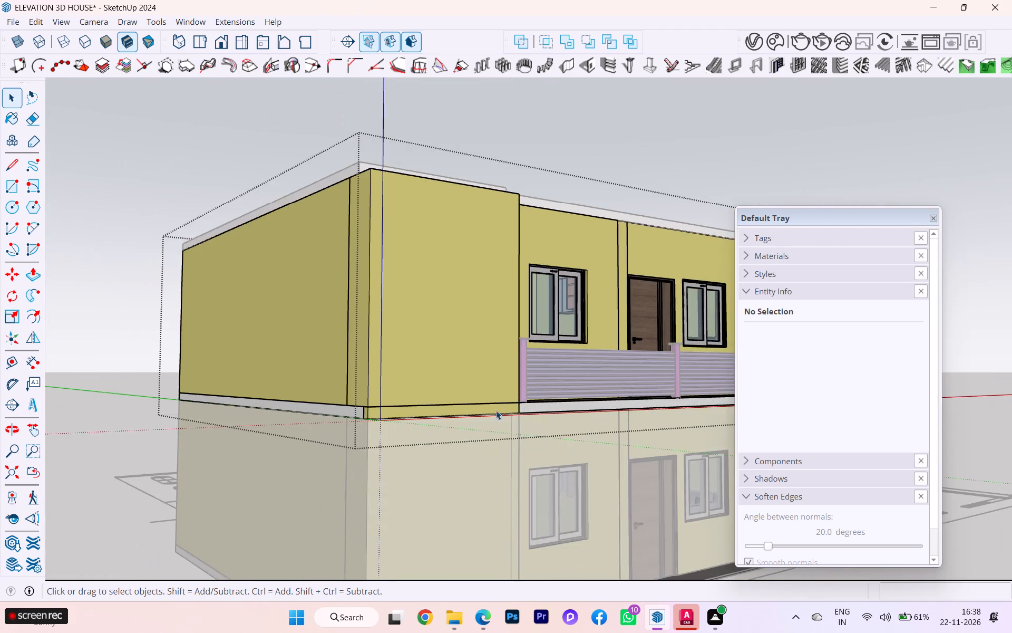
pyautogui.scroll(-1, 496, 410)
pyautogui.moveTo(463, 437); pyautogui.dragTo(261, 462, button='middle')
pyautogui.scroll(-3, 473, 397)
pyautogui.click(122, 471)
# Examine the house front and balcony side for how the band at slab level fits between the two storeys.
pyautogui.scroll(5, 151, 463)
pyautogui.scroll(3, 206, 467)
pyautogui.scroll(-1, 235, 474)
pyautogui.scroll(-2, 138, 468)
pyautogui.scroll(1, 138, 468)
pyautogui.scroll(-2, 138, 468)
pyautogui.scroll(1, 138, 468)
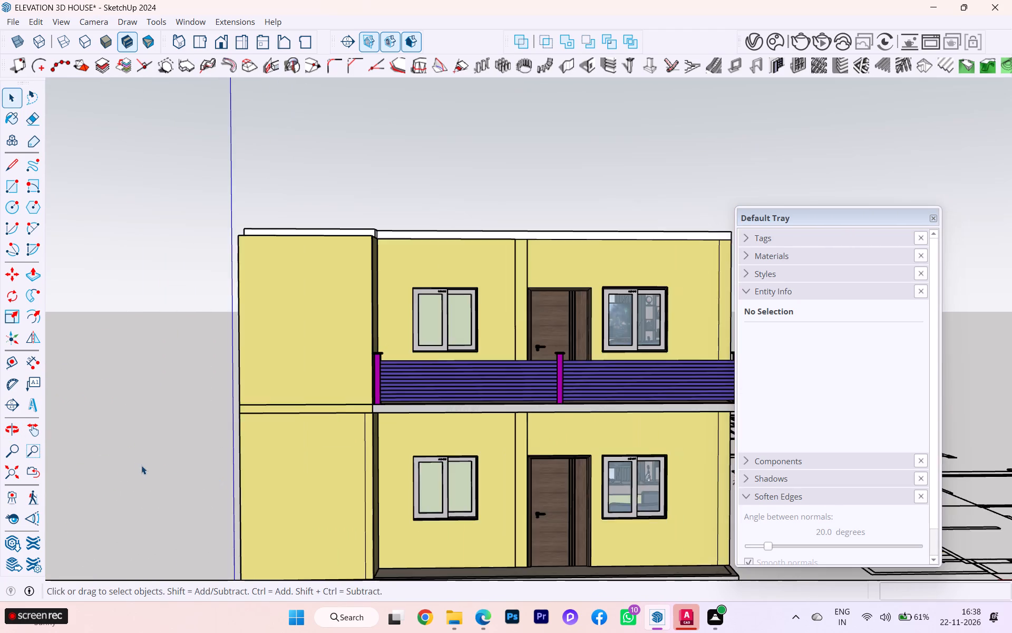
pyautogui.scroll(-1, 198, 451)
pyautogui.scroll(4, 274, 460)
pyautogui.moveTo(341, 448); pyautogui.dragTo(72, 476, button='middle')
pyautogui.scroll(-1, 341, 448)
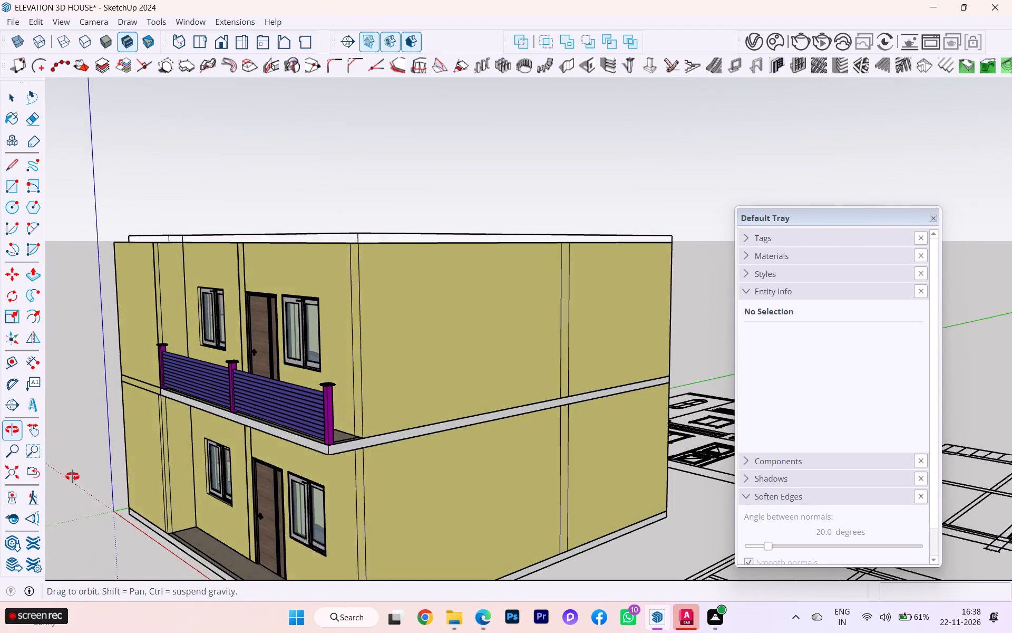
pyautogui.moveTo(72, 476); pyautogui.dragTo(401, 465, button='middle')
pyautogui.scroll(1, 401, 465)
pyautogui.scroll(-3, 367, 470)
pyautogui.scroll(4, 401, 484)
pyautogui.scroll(-2, 421, 491)
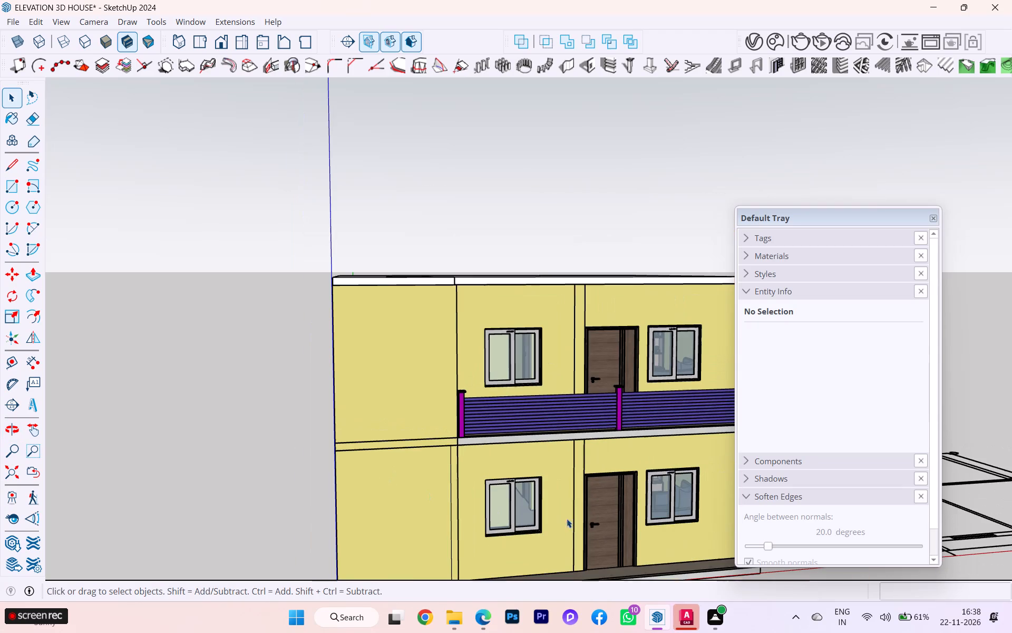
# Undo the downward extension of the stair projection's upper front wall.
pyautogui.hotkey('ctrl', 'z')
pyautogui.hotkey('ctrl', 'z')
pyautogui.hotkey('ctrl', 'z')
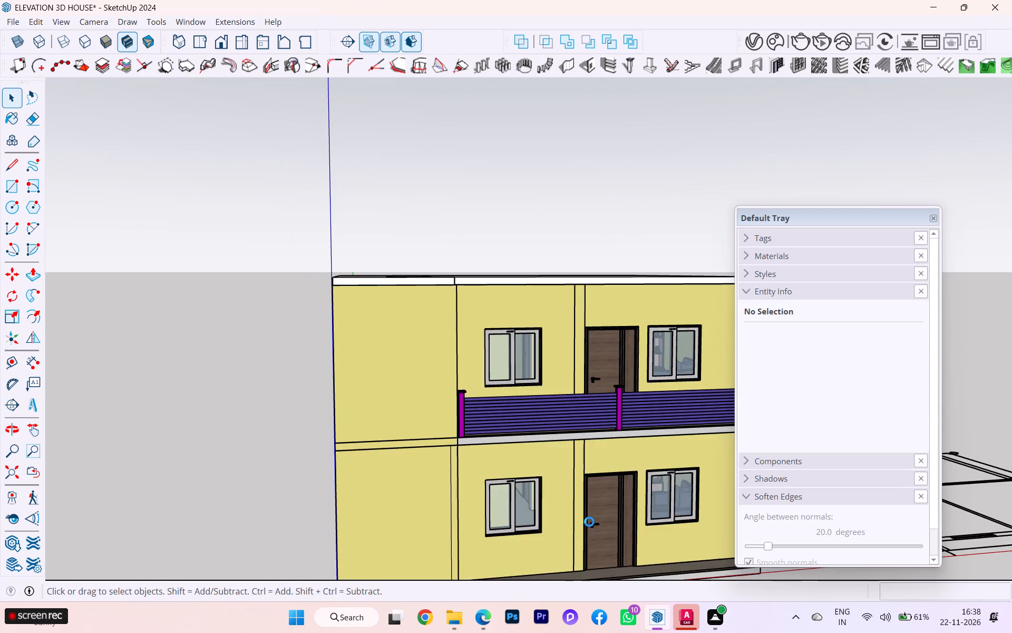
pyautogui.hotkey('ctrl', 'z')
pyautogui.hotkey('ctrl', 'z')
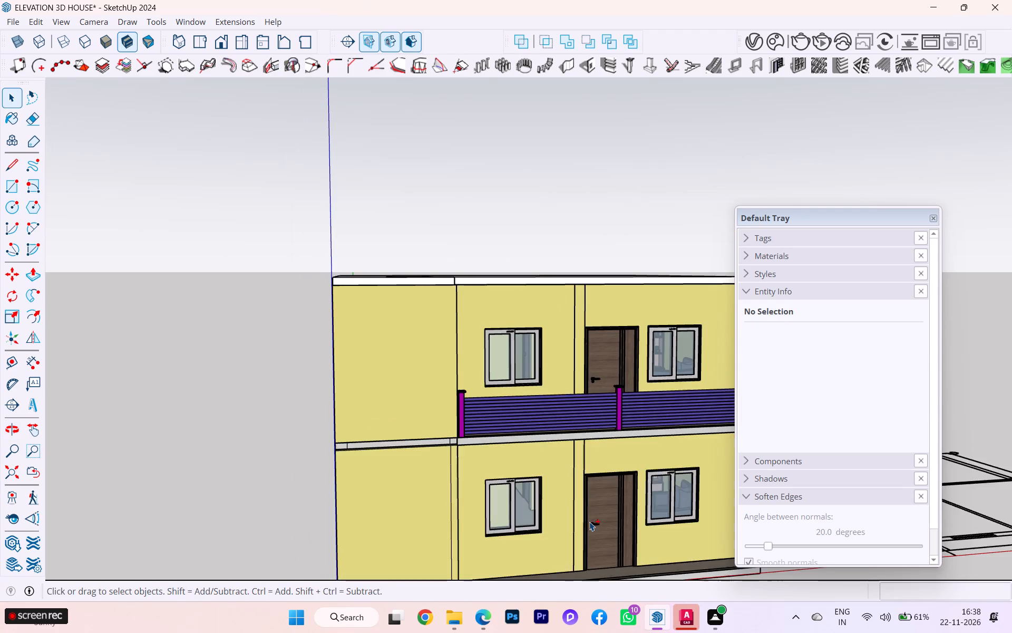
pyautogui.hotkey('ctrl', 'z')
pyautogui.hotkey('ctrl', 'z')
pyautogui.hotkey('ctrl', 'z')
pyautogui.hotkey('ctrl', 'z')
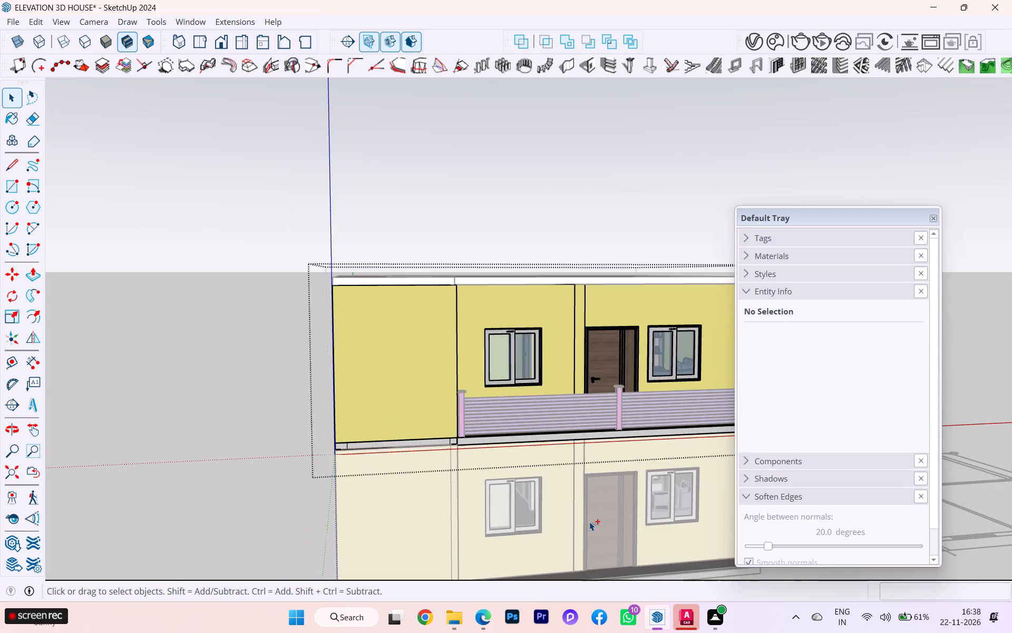
# Undo the remaining recent edits to the stair projection's wall and the slab edge between the storeys.
pyautogui.hotkey('ctrl', 'z')
pyautogui.hotkey('ctrl', 'z')
pyautogui.hotkey('ctrl', 'z')
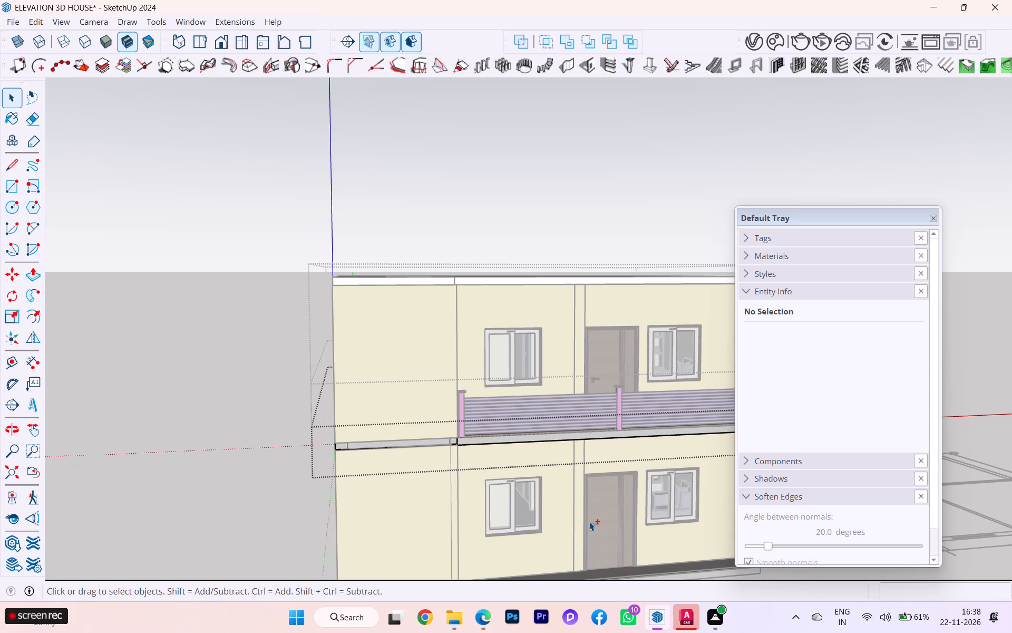
pyautogui.hotkey('ctrl', 'z')
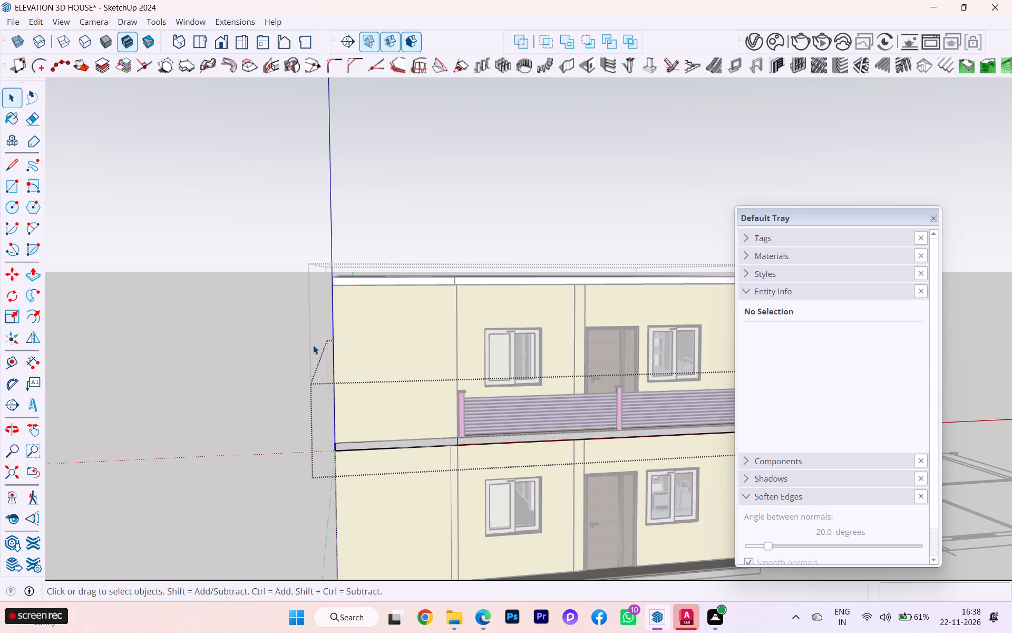
# Erase the vertical seam line on the floor slab's front edge beside the balcony's corner post, and close the slab group.
pyautogui.click(178, 182)
pyautogui.scroll(3, 521, 421)
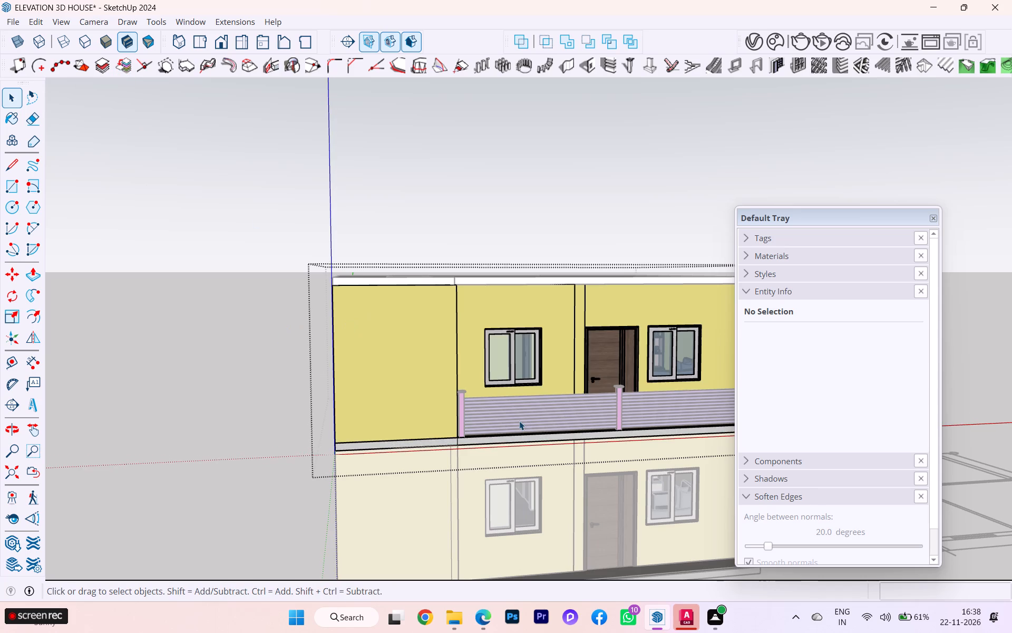
pyautogui.scroll(1, 519, 421)
pyautogui.scroll(2, 444, 438)
pyautogui.scroll(-1, 443, 439)
pyautogui.scroll(9, 441, 440)
pyautogui.scroll(-1, 482, 431)
pyautogui.scroll(4, 482, 431)
pyautogui.scroll(-1, 460, 449)
pyautogui.scroll(2, 460, 450)
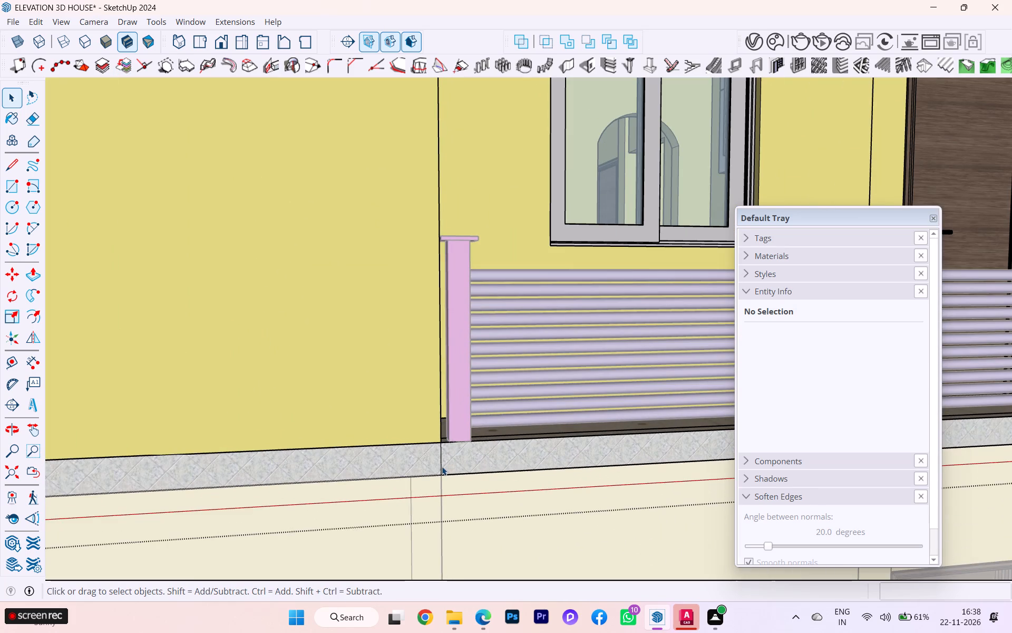
pyautogui.click(442, 466)
pyautogui.scroll(-1, 442, 464)
pyautogui.scroll(3, 442, 464)
pyautogui.scroll(-1, 442, 464)
pyautogui.scroll(1, 442, 464)
pyautogui.tripleClick(436, 464)
pyautogui.scroll(5, 440, 463)
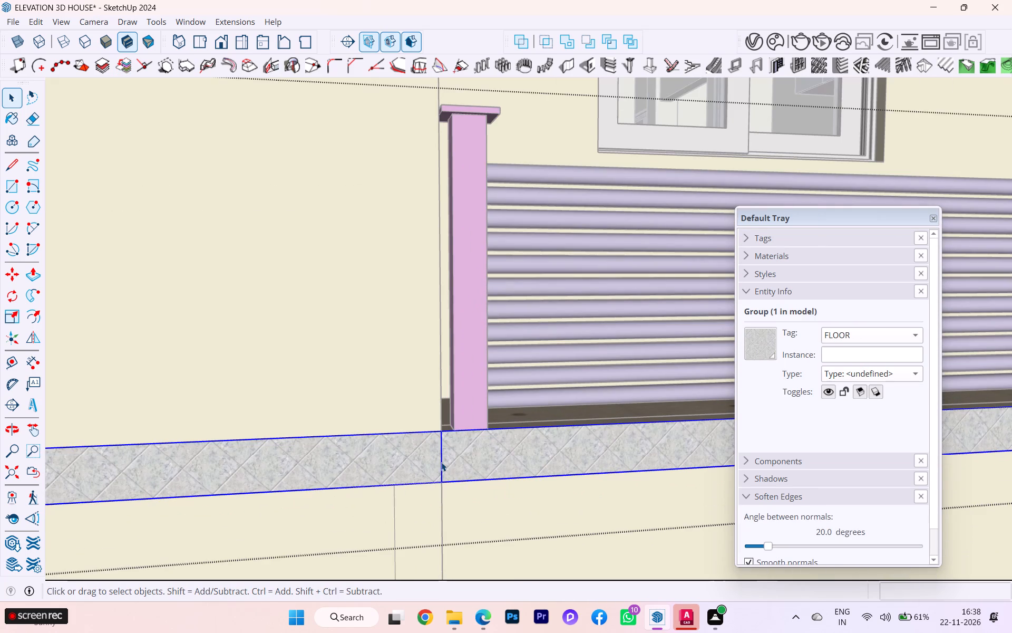
pyautogui.click(443, 460)
pyautogui.doubleClick(421, 462)
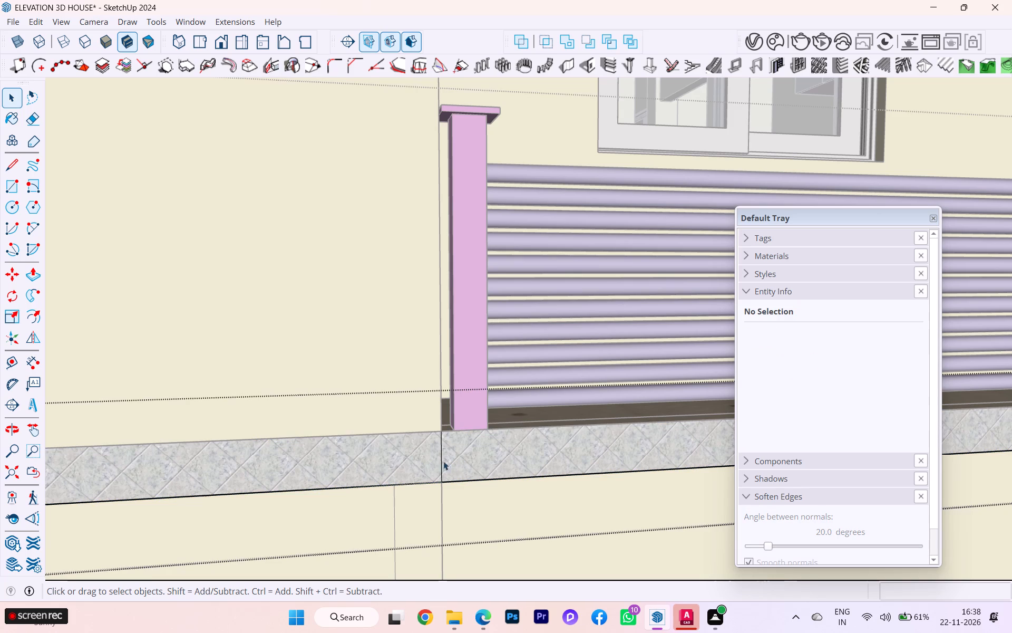
pyautogui.click(35, 120)
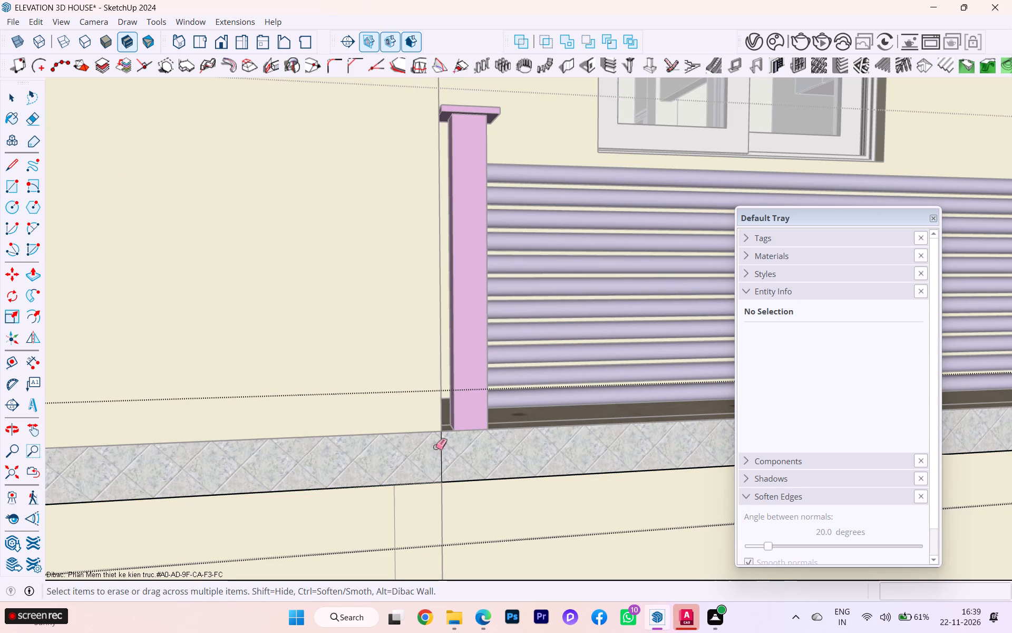
pyautogui.click(440, 444)
pyautogui.scroll(2, 463, 444)
pyautogui.scroll(-7, 468, 446)
pyautogui.scroll(1, 505, 429)
pyautogui.scroll(-1, 505, 429)
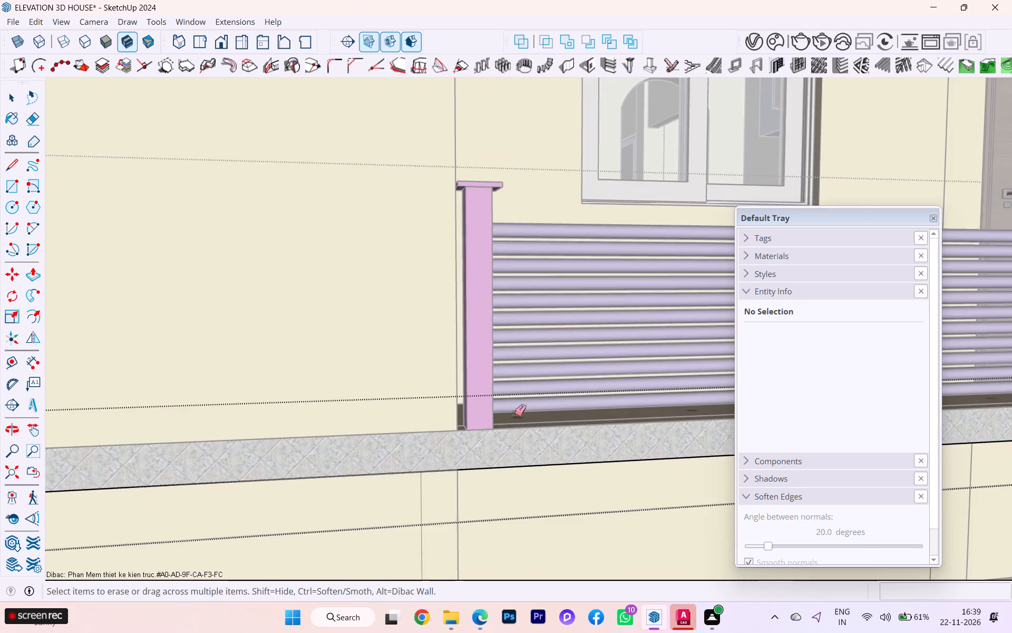
pyautogui.scroll(-1, 514, 413)
pyautogui.scroll(2, 510, 380)
pyautogui.scroll(-3, 511, 379)
pyautogui.scroll(1, 515, 374)
pyautogui.scroll(-3, 523, 366)
pyautogui.scroll(1, 528, 363)
pyautogui.scroll(-5, 588, 339)
pyautogui.scroll(4, 588, 344)
pyautogui.scroll(-2, 588, 344)
pyautogui.scroll(1, 600, 334)
pyautogui.scroll(-1, 600, 334)
pyautogui.scroll(3, 600, 334)
pyautogui.scroll(-1, 600, 334)
pyautogui.scroll(-1, 494, 251)
pyautogui.scroll(1, 494, 251)
pyautogui.scroll(-3, 494, 251)
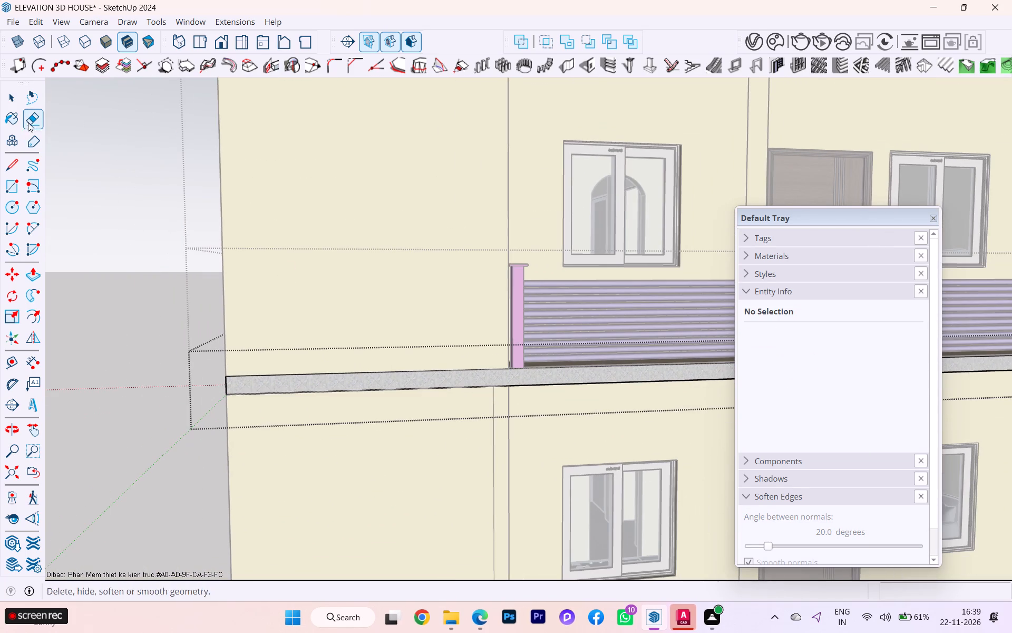
pyautogui.click(21, 102)
pyautogui.click(131, 238)
pyautogui.doubleClick(142, 248)
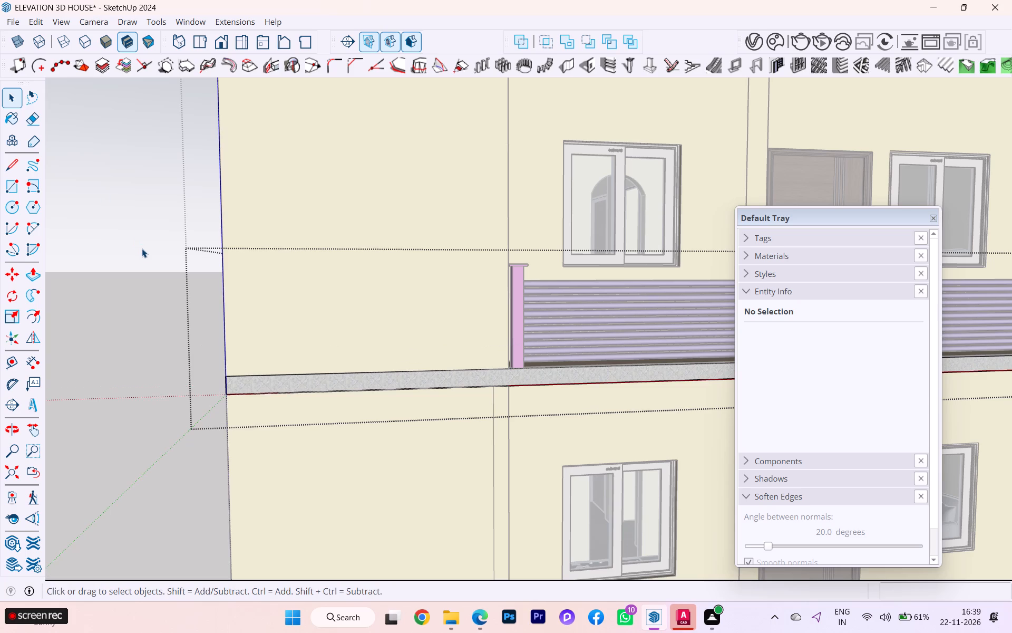
pyautogui.click(142, 248)
pyautogui.click(153, 270)
# Examine the house front for how the slab band and roof edge line up with the stair projection's walls.
pyautogui.scroll(-2, 202, 291)
pyautogui.scroll(1, 250, 312)
pyautogui.scroll(-1, 262, 315)
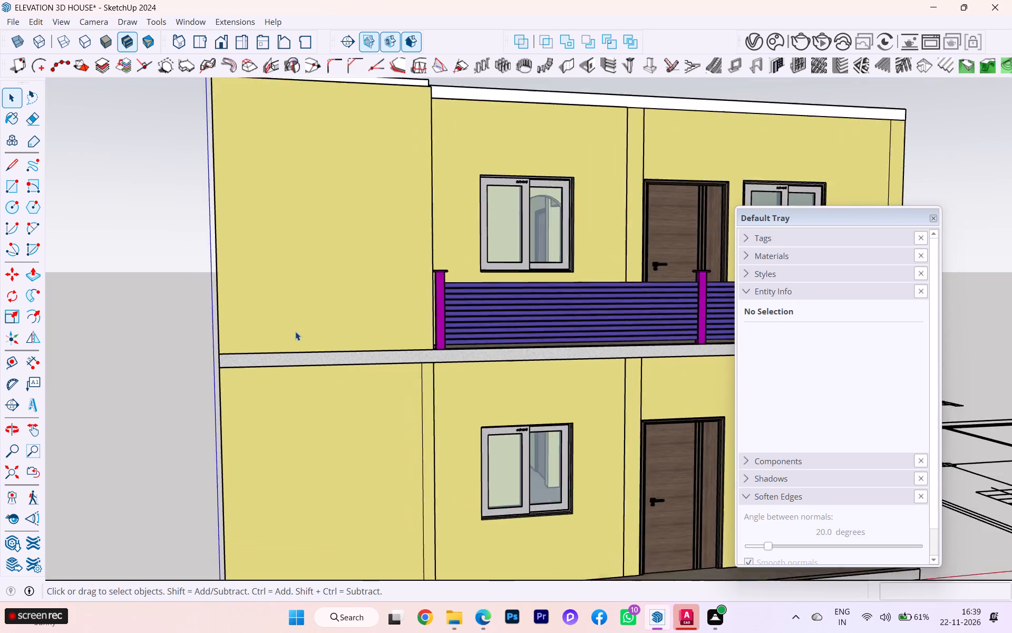
pyautogui.scroll(-2, 295, 331)
pyautogui.scroll(3, 295, 331)
pyautogui.scroll(-2, 294, 333)
pyautogui.moveTo(296, 342); pyautogui.dragTo(300, 428, button='middle')
pyautogui.scroll(-1, 270, 314)
pyautogui.scroll(3, 270, 321)
pyautogui.scroll(-1, 270, 327)
pyautogui.scroll(4, 376, 473)
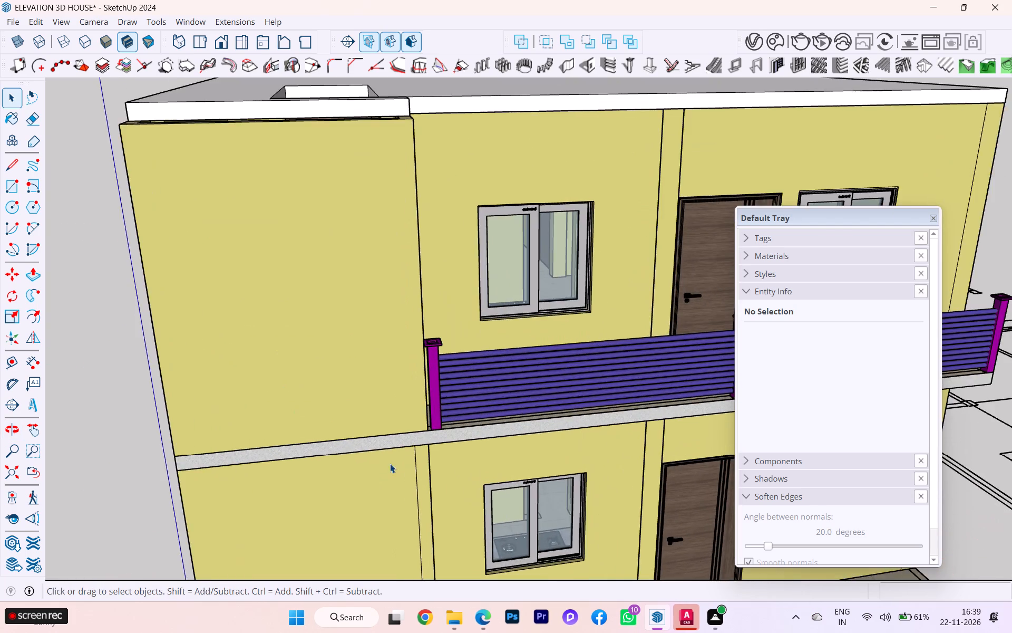
pyautogui.scroll(6, 411, 457)
pyautogui.scroll(-4, 368, 389)
pyautogui.scroll(1, 435, 300)
pyautogui.scroll(-6, 435, 300)
pyautogui.scroll(3, 440, 346)
pyautogui.scroll(-6, 440, 349)
pyautogui.scroll(2, 441, 350)
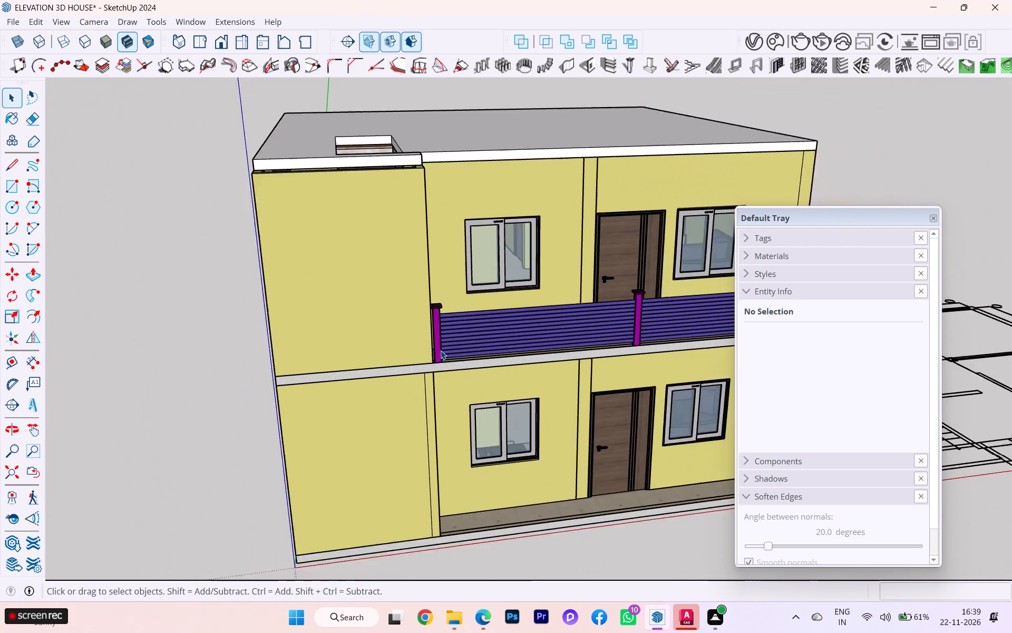
pyautogui.scroll(-1, 422, 350)
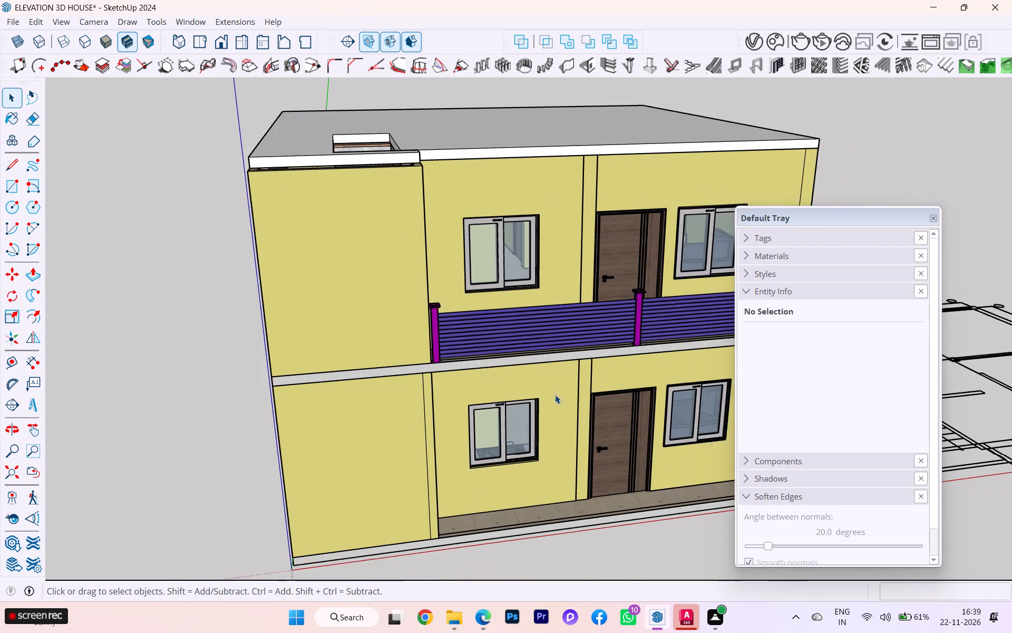
pyautogui.scroll(4, 555, 396)
pyautogui.scroll(-1, 588, 401)
pyautogui.scroll(1, 588, 401)
pyautogui.scroll(-3, 588, 401)
pyautogui.scroll(2, 546, 364)
pyautogui.scroll(-3, 546, 364)
pyautogui.scroll(1, 523, 361)
pyautogui.scroll(-2, 522, 362)
pyautogui.scroll(3, 343, 191)
pyautogui.scroll(-1, 277, 186)
# Push/Pull the roof slab's front edge face above the stair projection outward about 1' 11/16" to meet the projection's front wall.
pyautogui.moveTo(273, 193); pyautogui.dragTo(376, 217, button='middle')
pyautogui.scroll(2, 404, 223)
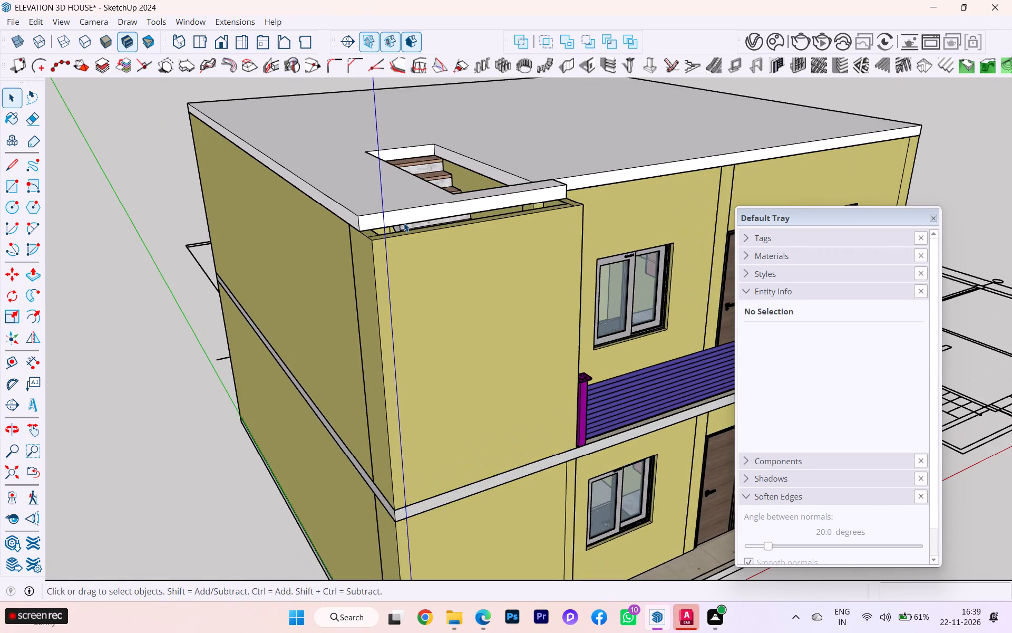
pyautogui.scroll(5, 406, 225)
pyautogui.click(369, 217)
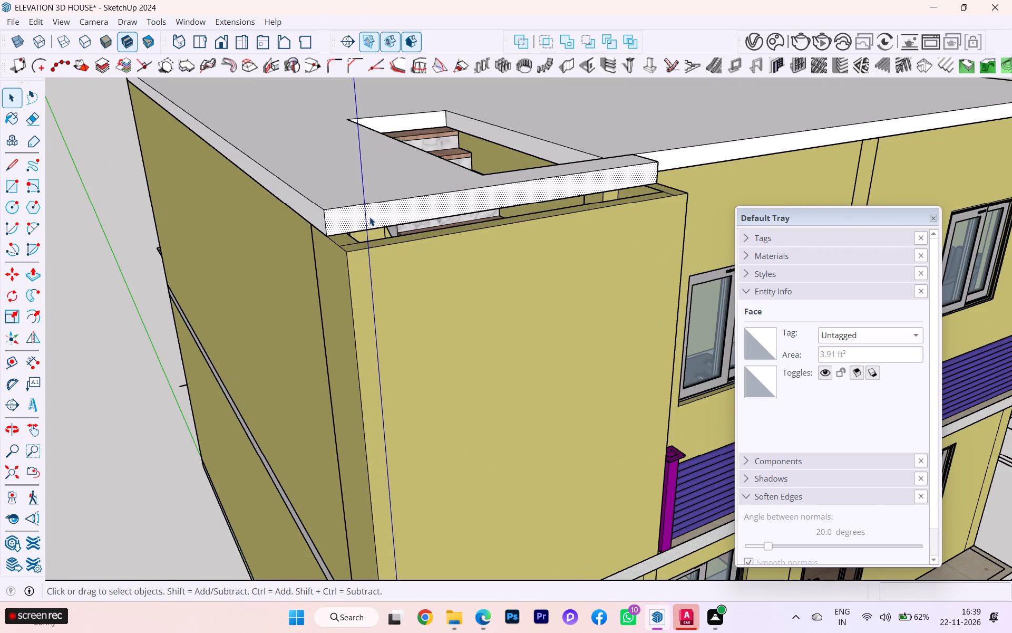
pyautogui.press('p')
pyautogui.press('Return')
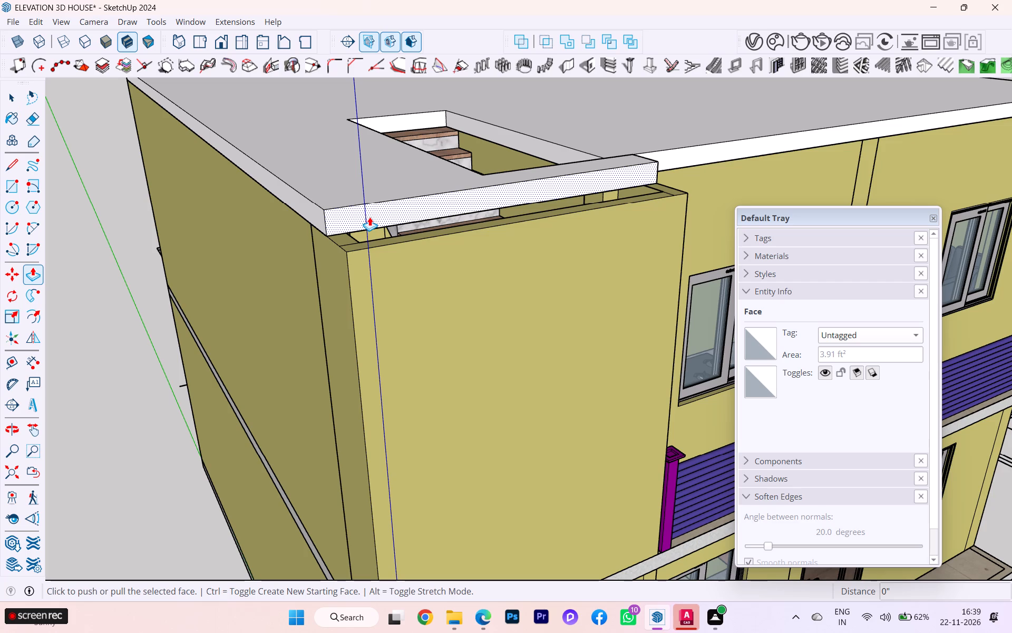
pyautogui.click(363, 225)
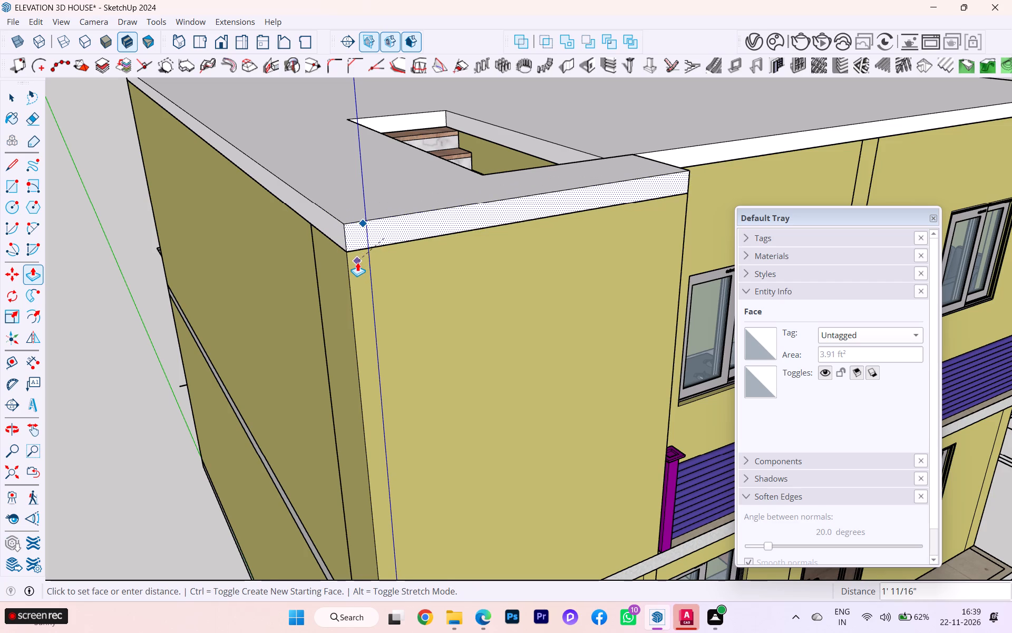
pyautogui.click(357, 262)
# Inspect the house from its side, rear and front to check the extended roof slab against the walls and floor band.
pyautogui.scroll(-1, 296, 248)
pyautogui.moveTo(292, 248); pyautogui.dragTo(563, 287, button='middle')
pyautogui.scroll(-1, 445, 285)
pyautogui.scroll(1, 442, 285)
pyautogui.scroll(-3, 440, 285)
pyautogui.scroll(1, 429, 286)
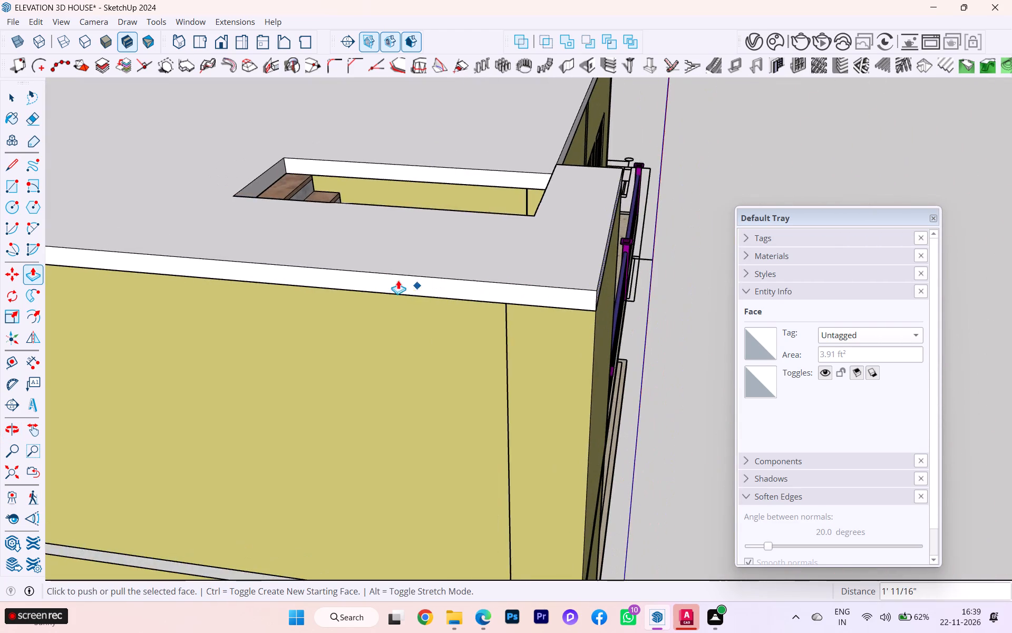
pyautogui.scroll(-2, 388, 279)
pyautogui.scroll(1, 385, 280)
pyautogui.scroll(-2, 385, 281)
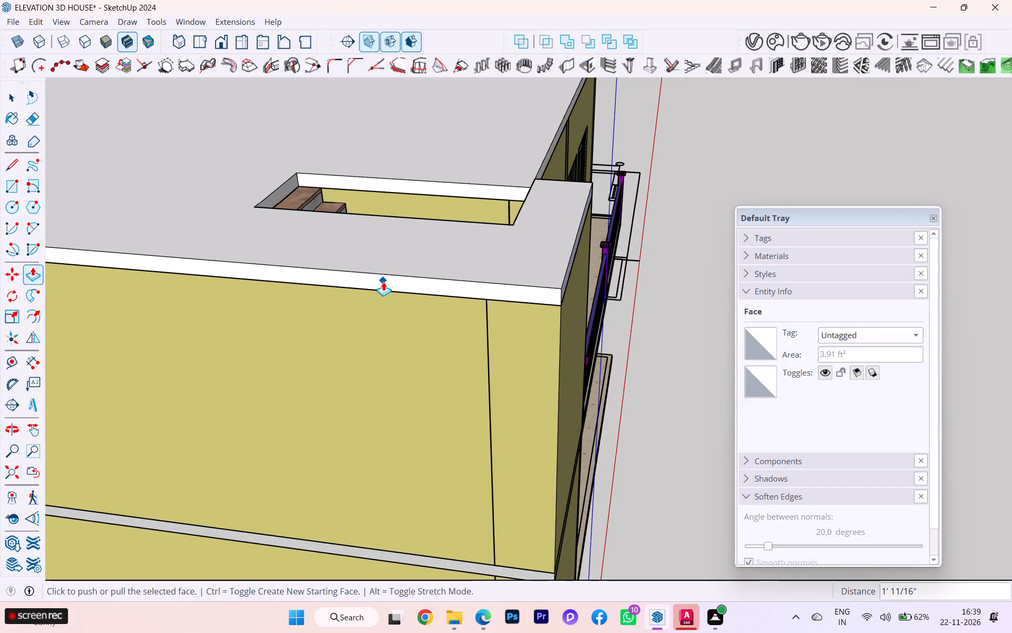
pyautogui.scroll(-3, 251, 311)
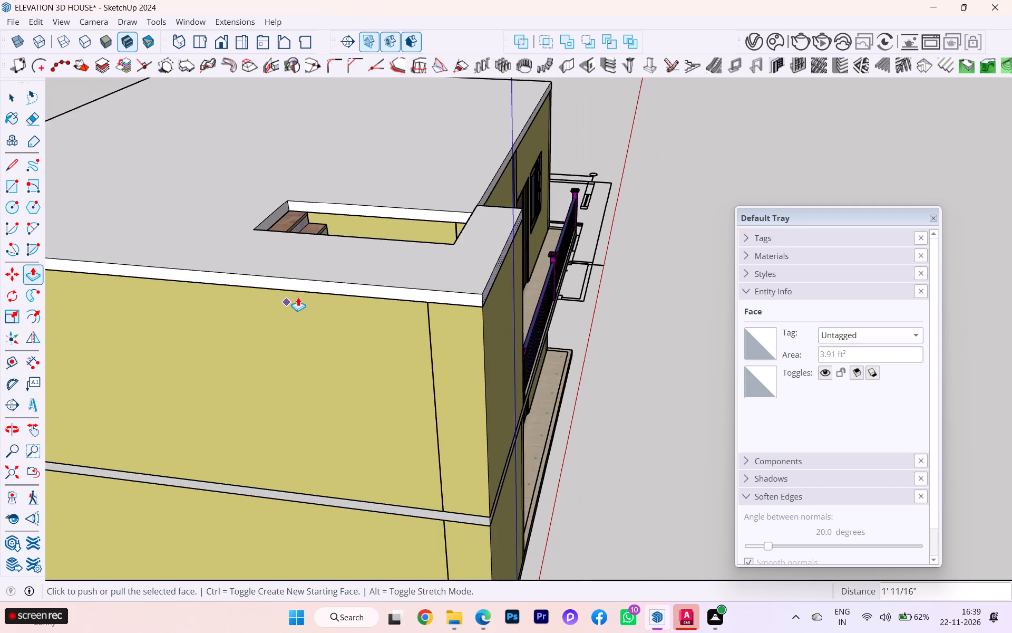
pyautogui.scroll(-4, 304, 299)
pyautogui.scroll(3, 323, 315)
pyautogui.scroll(-2, 323, 318)
pyautogui.scroll(-7, 351, 365)
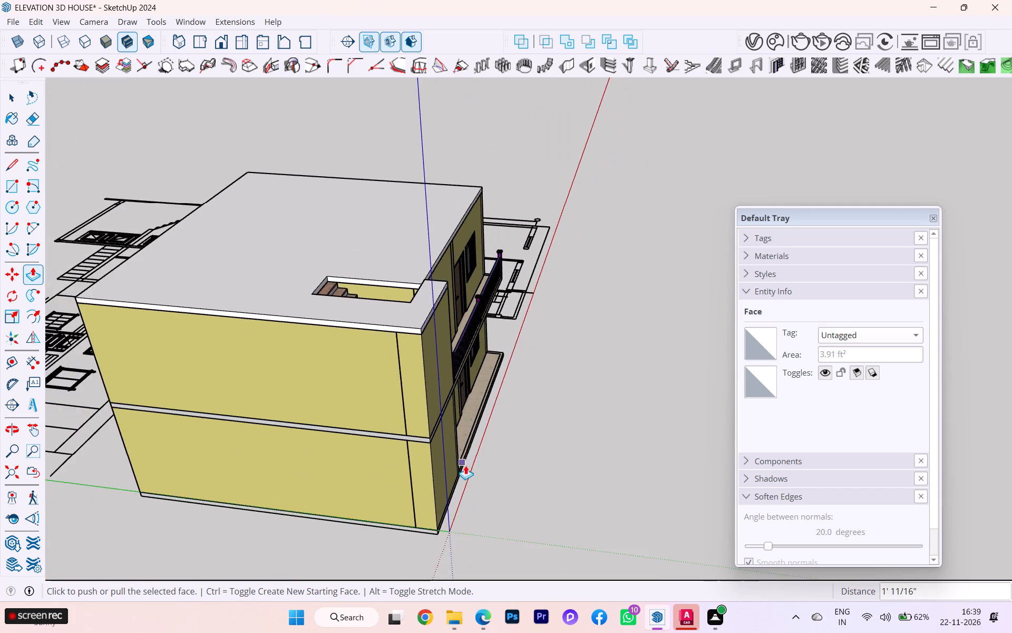
pyautogui.moveTo(404, 469); pyautogui.dragTo(188, 485, button='middle')
pyautogui.scroll(-3, 422, 334)
pyautogui.scroll(-2, 635, 390)
pyautogui.scroll(2, 635, 389)
pyautogui.scroll(-1, 635, 389)
pyautogui.scroll(1, 332, 314)
pyautogui.scroll(-1, 328, 314)
pyautogui.scroll(2, 311, 314)
pyautogui.scroll(-1, 271, 320)
pyautogui.scroll(1, 265, 321)
pyautogui.scroll(4, 198, 314)
pyautogui.click(18, 100)
pyautogui.click(137, 303)
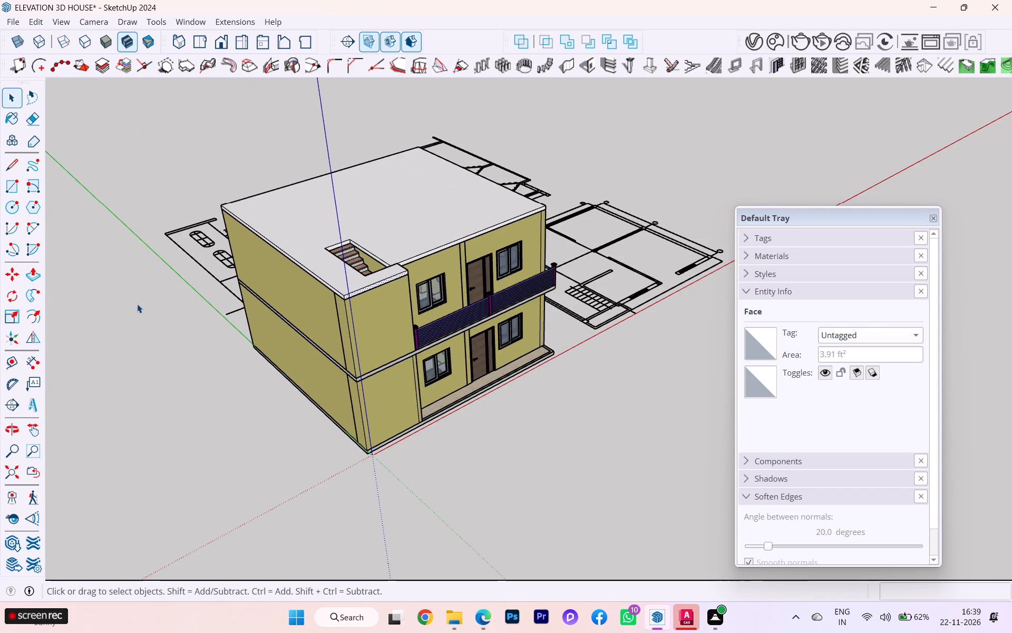
pyautogui.scroll(2, 381, 319)
pyautogui.scroll(-1, 433, 321)
pyautogui.moveTo(512, 341); pyautogui.dragTo(816, 354, button='middle')
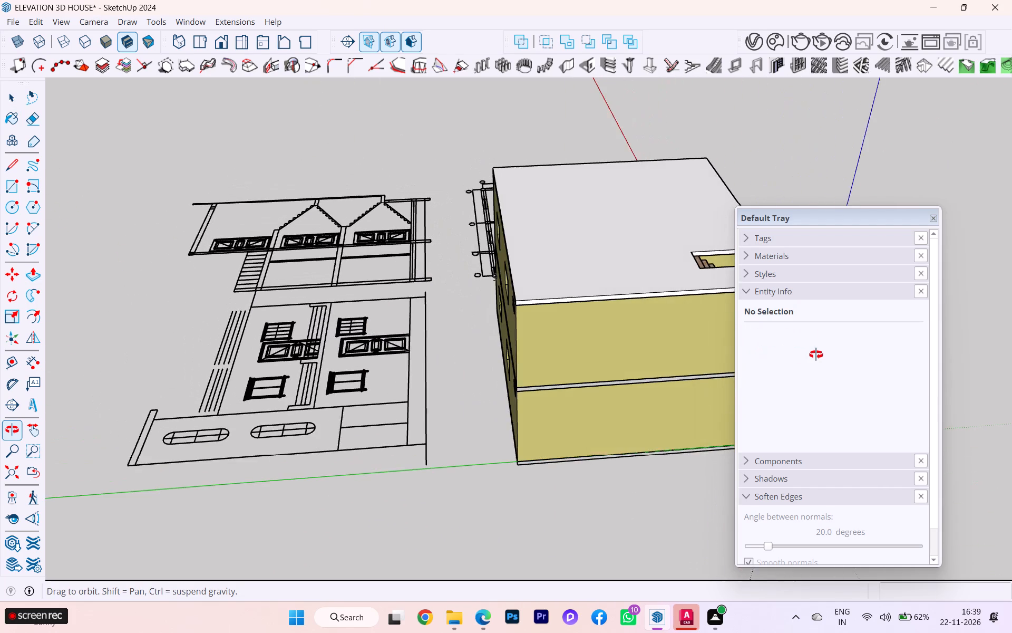
pyautogui.moveTo(816, 354); pyautogui.dragTo(534, 311, button='middle')
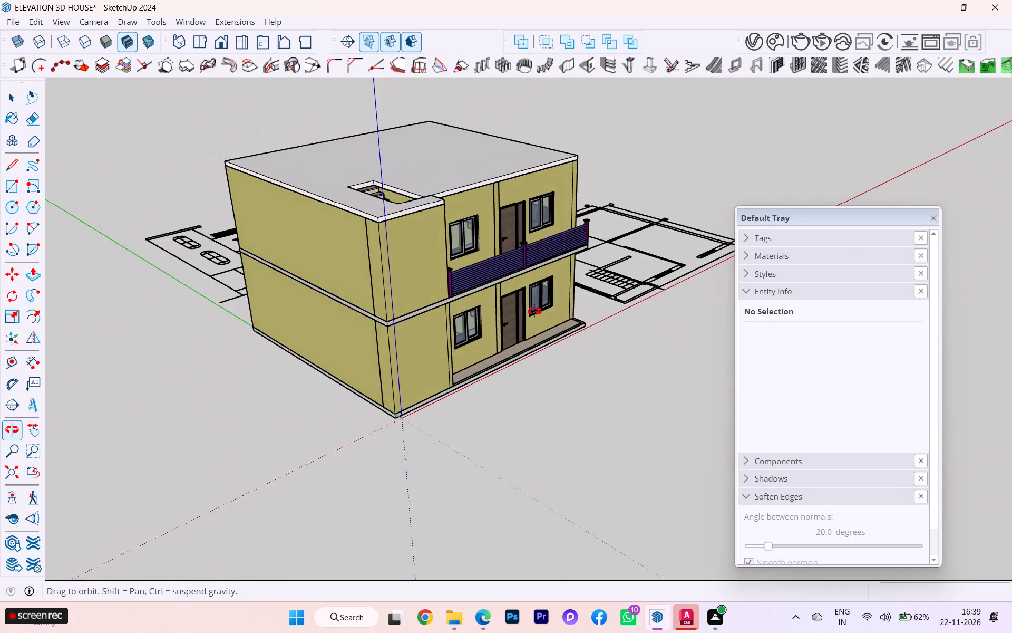
pyautogui.moveTo(534, 311); pyautogui.dragTo(533, 311, button='middle')
pyautogui.scroll(1, 533, 311)
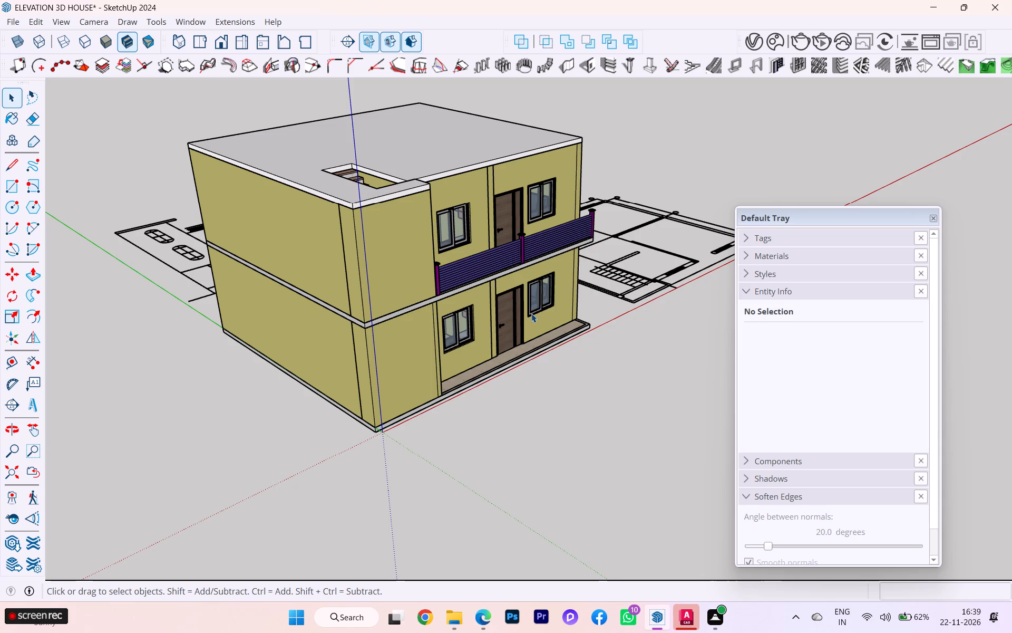
pyautogui.scroll(6, 374, 221)
pyautogui.scroll(-1, 369, 221)
pyautogui.scroll(2, 369, 221)
pyautogui.scroll(-1, 389, 222)
pyautogui.moveTo(385, 235); pyautogui.dragTo(373, 246, button='middle')
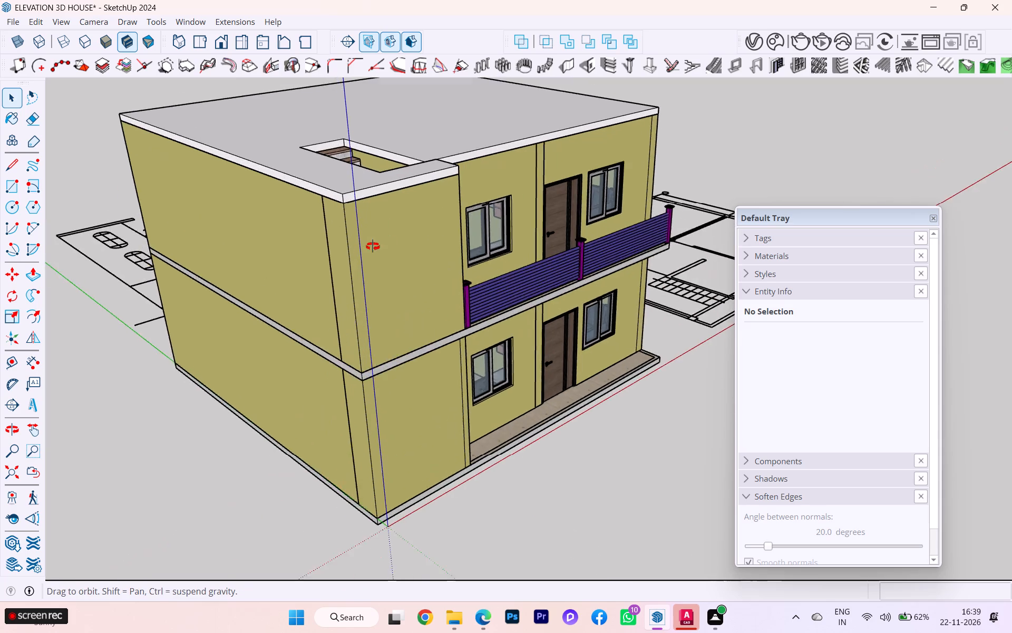
# Select all connected geometry of the roof slab and make it a group.
pyautogui.moveTo(373, 246); pyautogui.dragTo(258, 351, button='middle')
pyautogui.scroll(3, 258, 351)
pyautogui.click(196, 247)
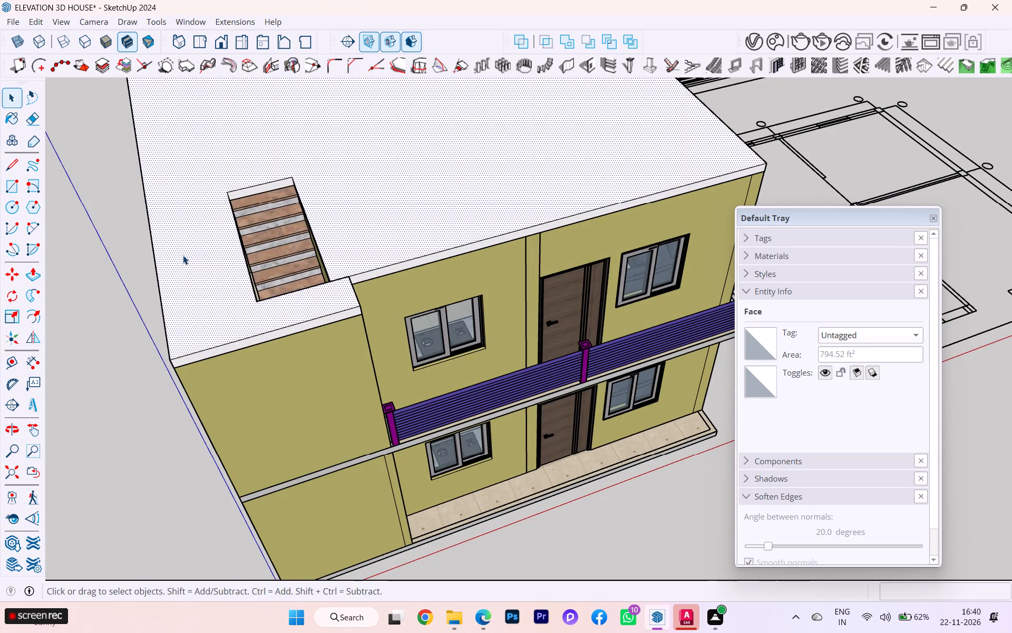
pyautogui.click(181, 283)
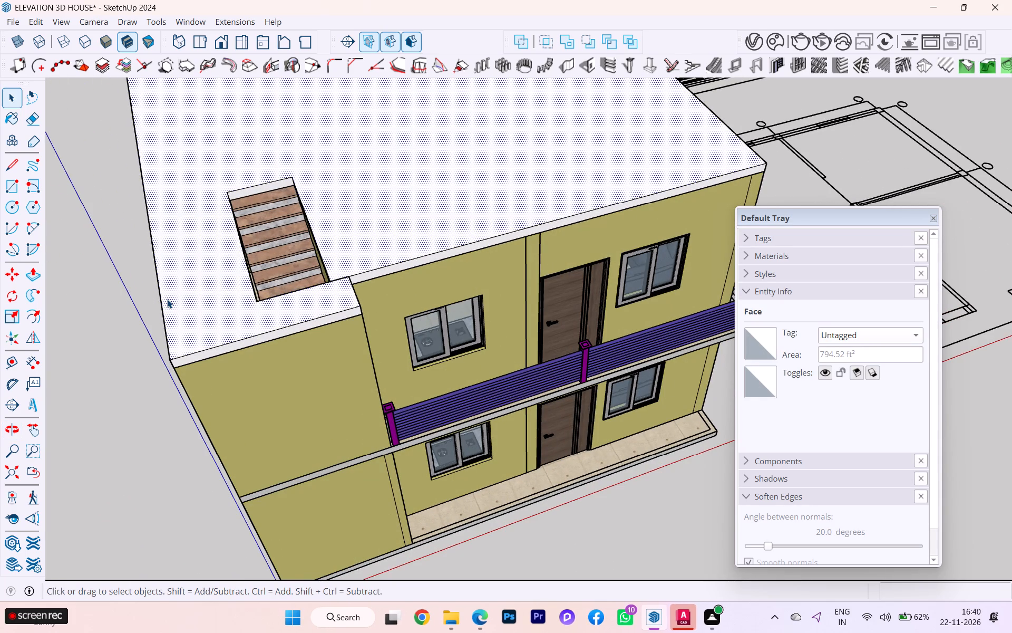
pyautogui.tripleClick(189, 299)
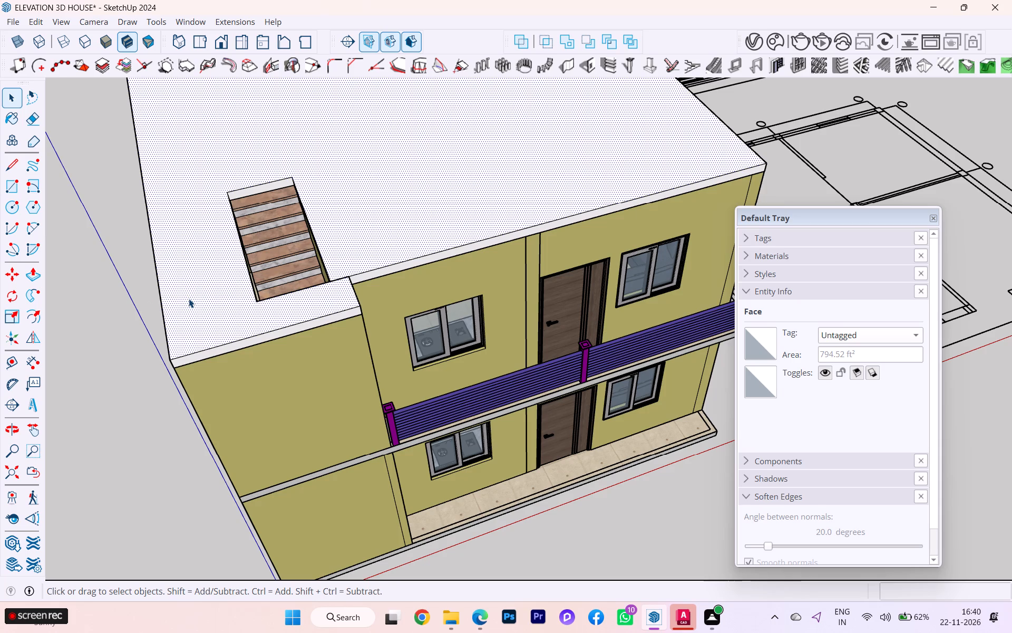
pyautogui.rightClick(187, 300)
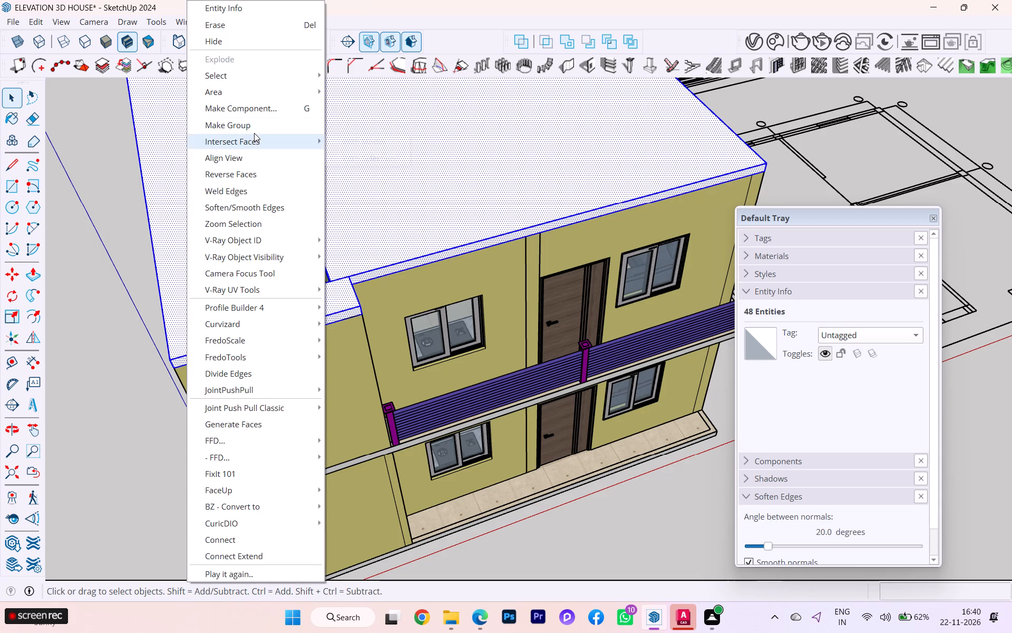
pyautogui.click(258, 132)
# Open the roof slab group and offset the outer outline of its top face inward by 4.5".
pyautogui.doubleClick(187, 245)
pyautogui.click(161, 269)
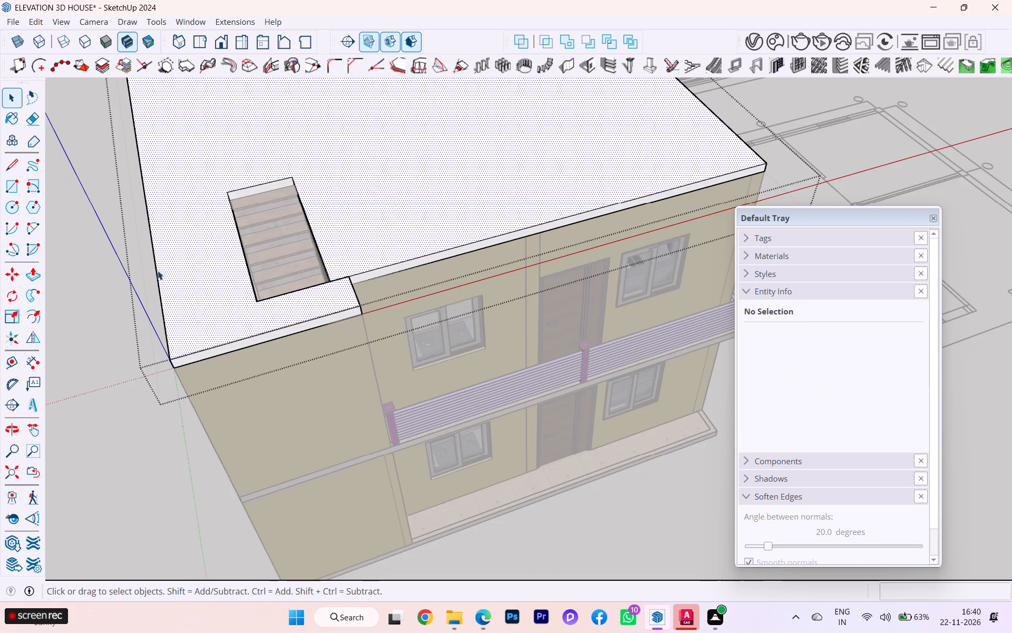
pyautogui.press('f')
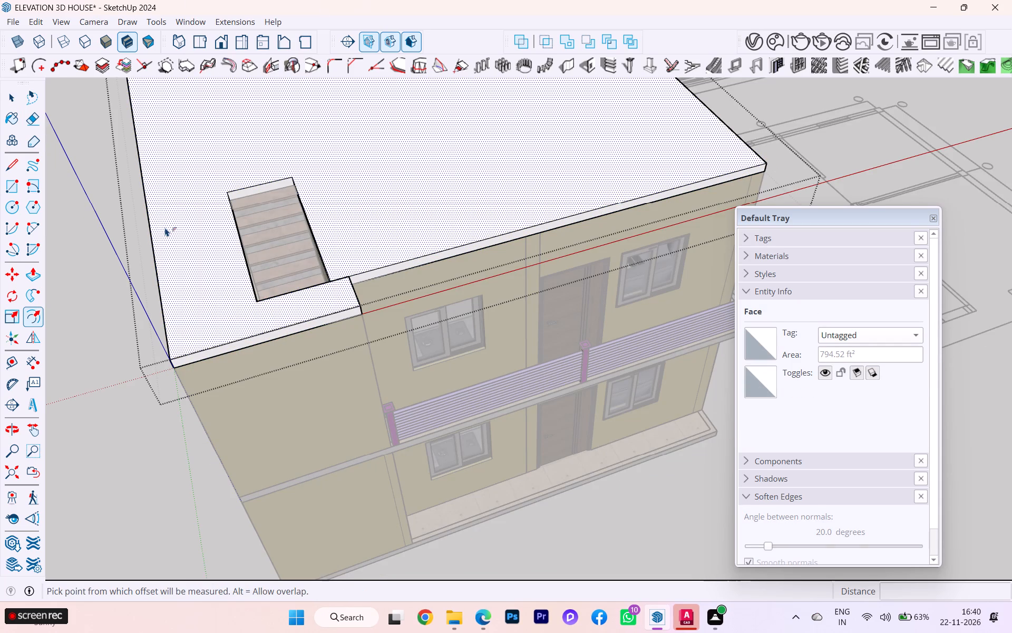
pyautogui.press('Return')
pyautogui.click(155, 242)
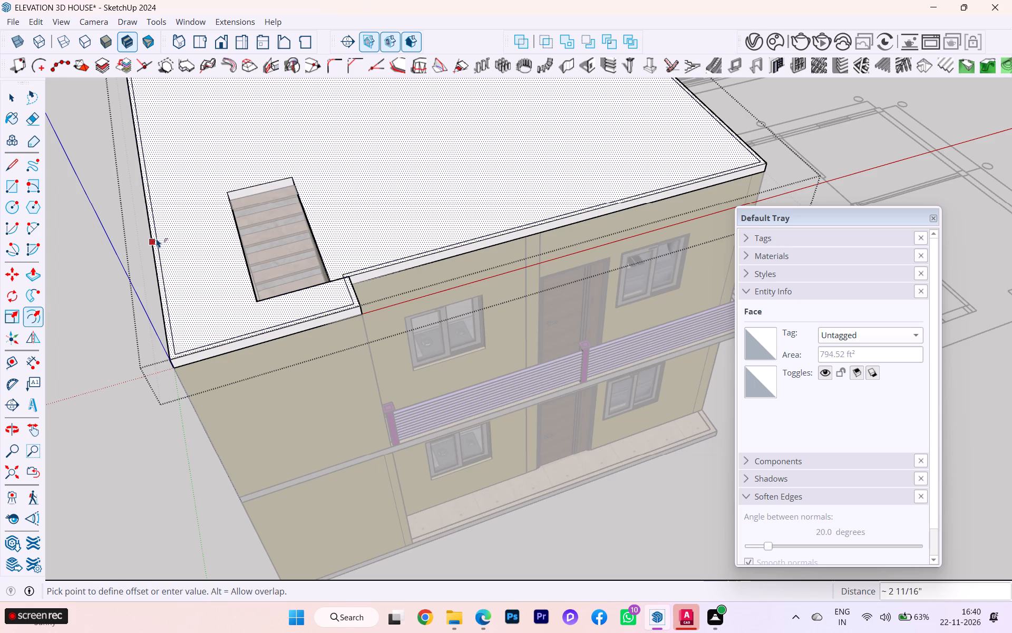
pyautogui.write('4.5')
pyautogui.press('Return')
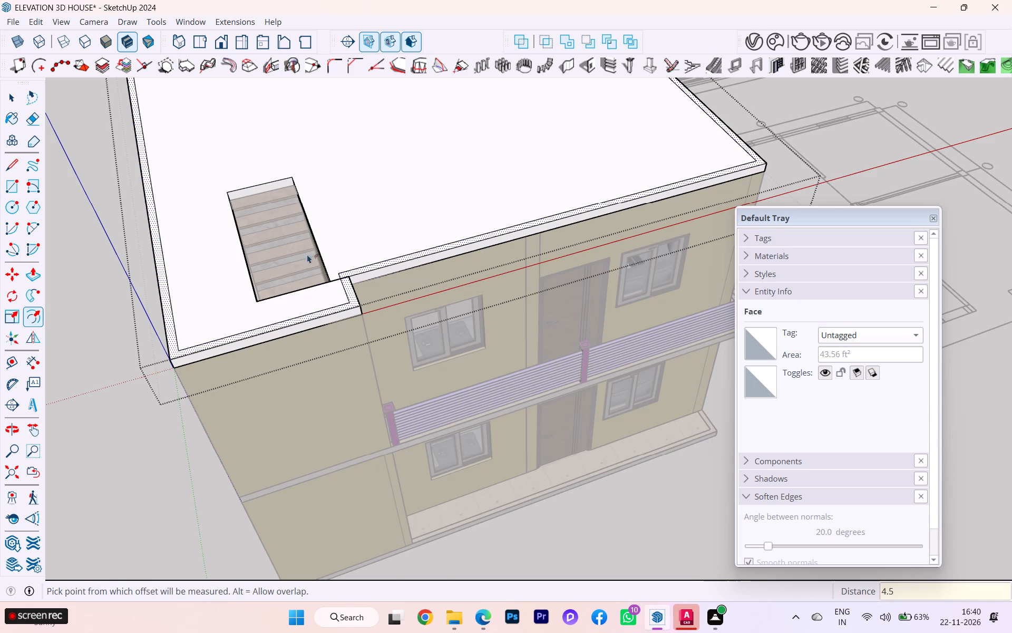
# Erase the short stray edge crossing the offset border strip at the roof slab's inner corner beside the stair projection.
pyautogui.scroll(2, 426, 296)
pyautogui.scroll(2, 381, 294)
pyautogui.scroll(-1, 315, 270)
pyautogui.moveTo(312, 279); pyautogui.dragTo(276, 327, button='middle')
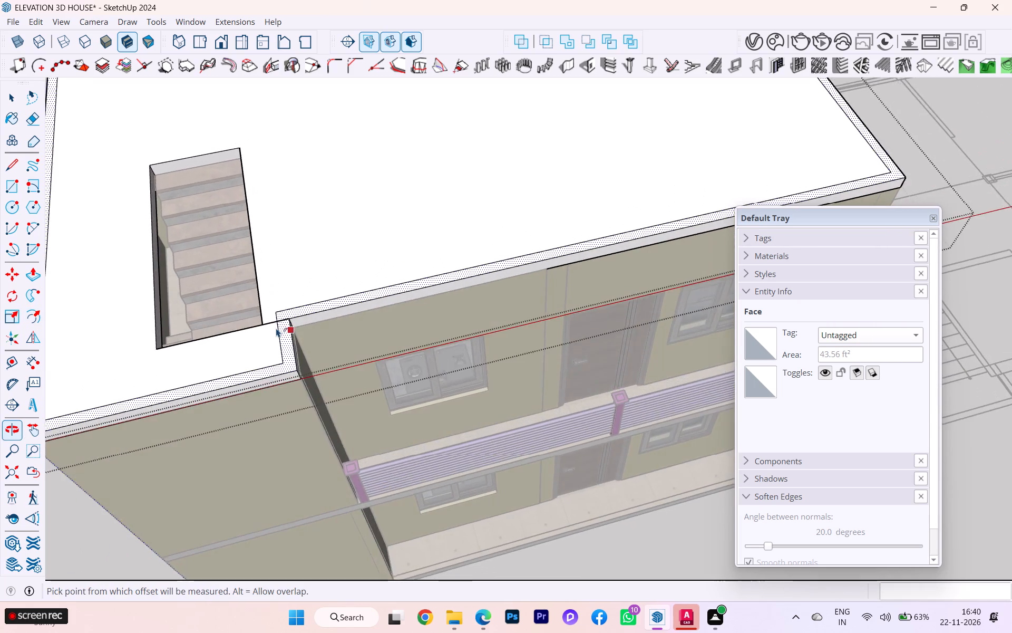
pyautogui.scroll(1, 275, 316)
pyautogui.scroll(-1, 275, 310)
pyautogui.scroll(3, 275, 309)
pyautogui.scroll(1, 326, 351)
pyautogui.scroll(-1, 333, 356)
pyautogui.scroll(2, 339, 360)
pyautogui.scroll(-1, 277, 296)
pyautogui.moveTo(271, 296); pyautogui.dragTo(294, 335, button='middle')
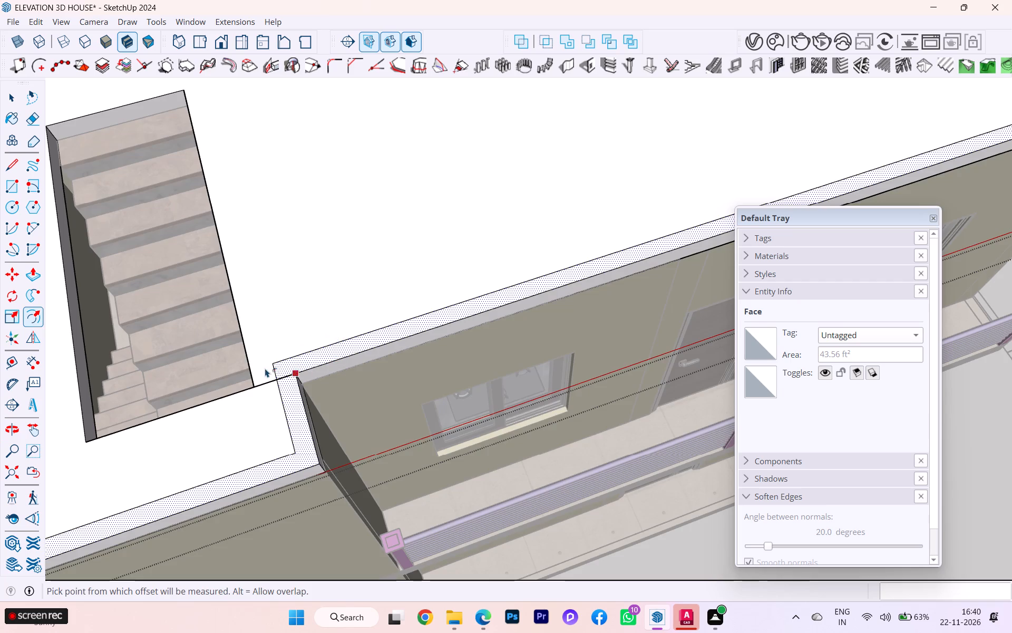
pyautogui.moveTo(265, 368); pyautogui.dragTo(700, 273, button='middle')
pyautogui.scroll(-2, 336, 219)
pyautogui.scroll(1, 336, 219)
pyautogui.scroll(-2, 336, 220)
pyautogui.scroll(2, 605, 290)
pyautogui.scroll(-1, 613, 290)
pyautogui.scroll(4, 616, 290)
pyautogui.scroll(-1, 710, 263)
pyautogui.scroll(4, 710, 263)
pyautogui.scroll(-1, 709, 261)
pyautogui.scroll(2, 709, 261)
pyautogui.scroll(-4, 450, 215)
pyautogui.moveTo(570, 268); pyautogui.dragTo(70, 358, button='middle')
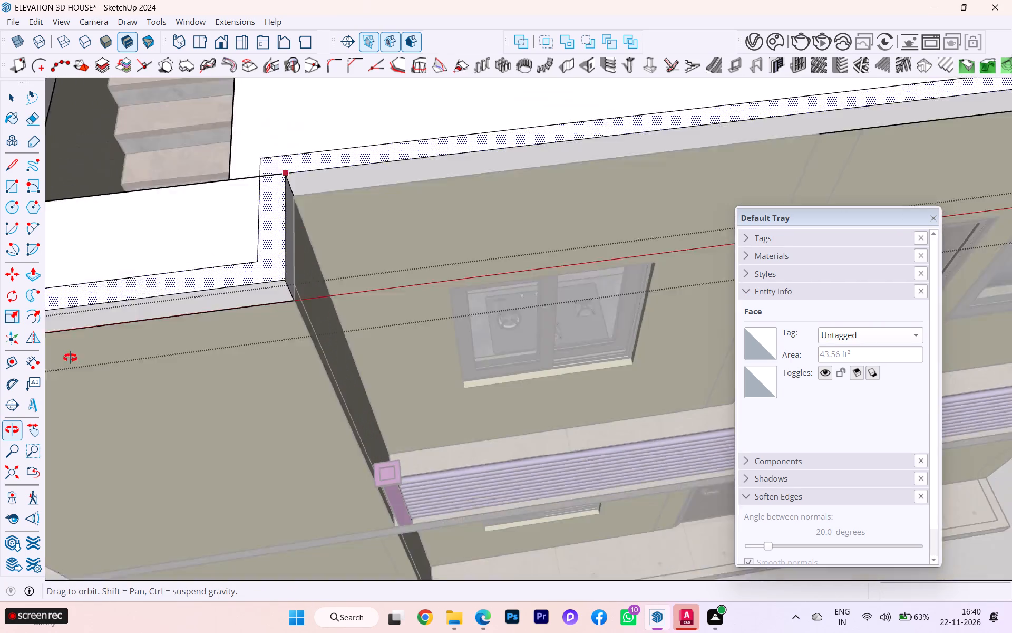
pyautogui.moveTo(70, 358); pyautogui.dragTo(73, 380, button='middle')
pyautogui.scroll(2, 290, 205)
pyautogui.click(34, 122)
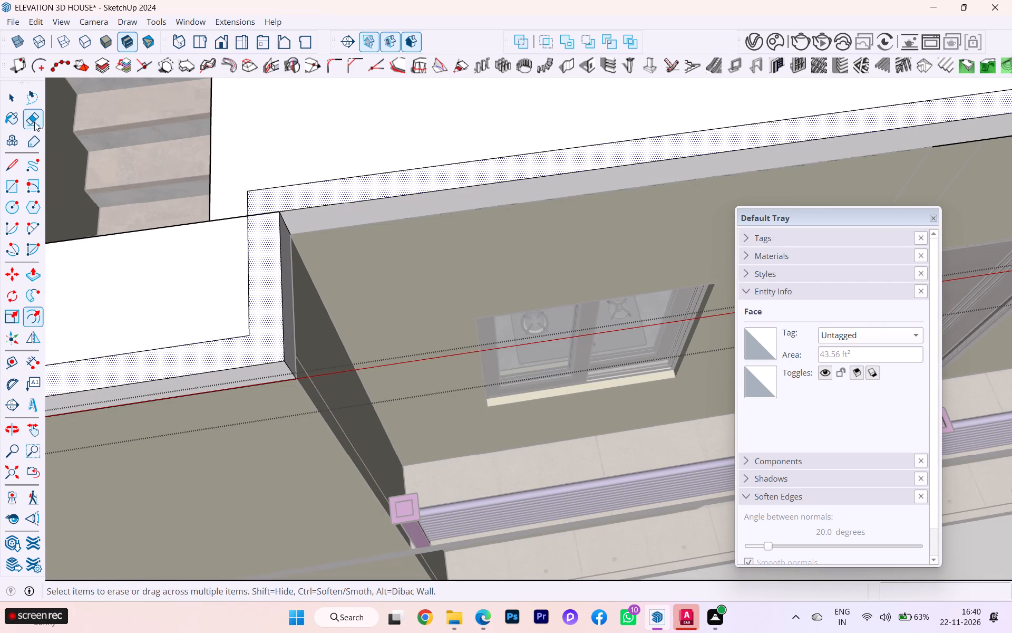
pyautogui.scroll(3, 269, 276)
pyautogui.scroll(-1, 274, 267)
pyautogui.scroll(4, 274, 266)
pyautogui.click(264, 195)
# Examine the roof slab's offset border around the stair opening and along the front edge for leftover edges.
pyautogui.scroll(-2, 326, 215)
pyautogui.scroll(1, 366, 229)
pyautogui.scroll(-7, 383, 234)
pyautogui.scroll(1, 492, 247)
pyautogui.scroll(-3, 493, 247)
pyautogui.scroll(1, 579, 251)
pyautogui.scroll(-5, 579, 251)
pyautogui.scroll(1, 606, 262)
pyautogui.scroll(-1, 566, 283)
pyautogui.scroll(2, 532, 313)
pyautogui.scroll(-11, 530, 315)
pyautogui.scroll(1, 515, 325)
pyautogui.scroll(-2, 515, 326)
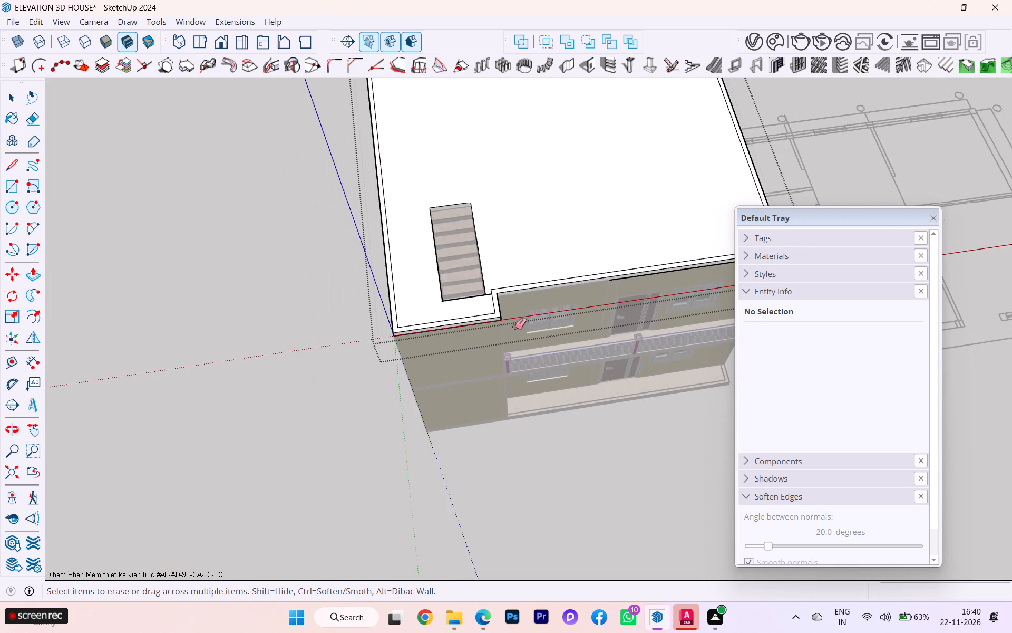
pyautogui.moveTo(513, 322); pyautogui.dragTo(511, 313, button='middle')
pyautogui.scroll(7, 482, 293)
pyautogui.scroll(-2, 366, 304)
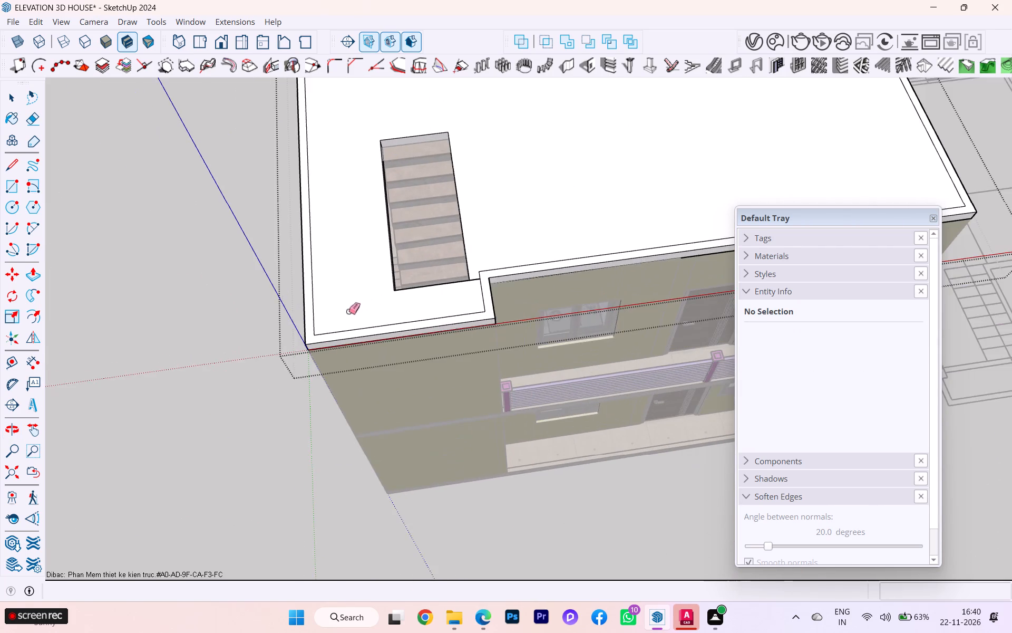
# Draw a 4 1/2" line across the roof border strip from the inner offset corner to the outer side edge at the building's front corner.
pyautogui.moveTo(348, 311); pyautogui.dragTo(343, 262, button='middle')
pyautogui.scroll(-2, 433, 292)
pyautogui.moveTo(435, 292); pyautogui.dragTo(446, 273, button='middle')
pyautogui.scroll(3, 452, 257)
pyautogui.scroll(-1, 444, 228)
pyautogui.scroll(3, 443, 226)
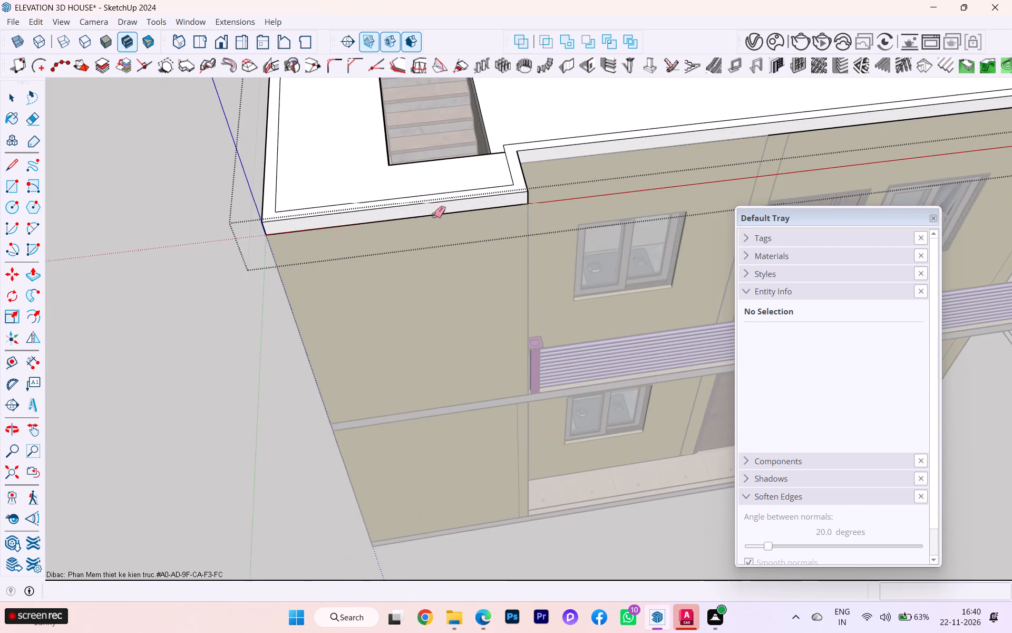
pyautogui.moveTo(413, 223); pyautogui.dragTo(587, 251, button='middle')
pyautogui.scroll(3, 560, 254)
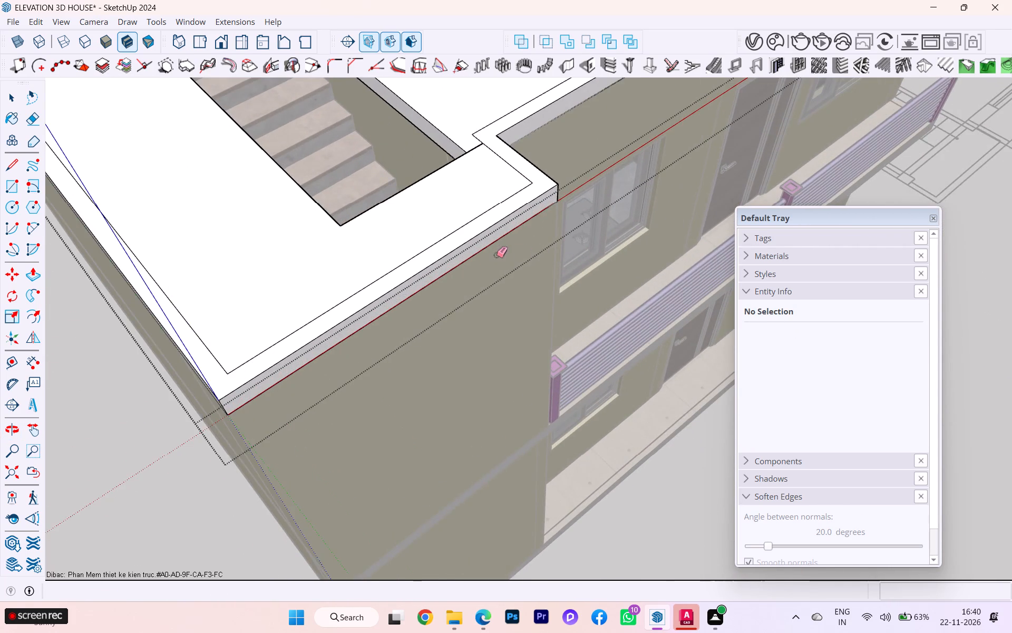
pyautogui.scroll(-5, 495, 255)
pyautogui.scroll(3, 482, 255)
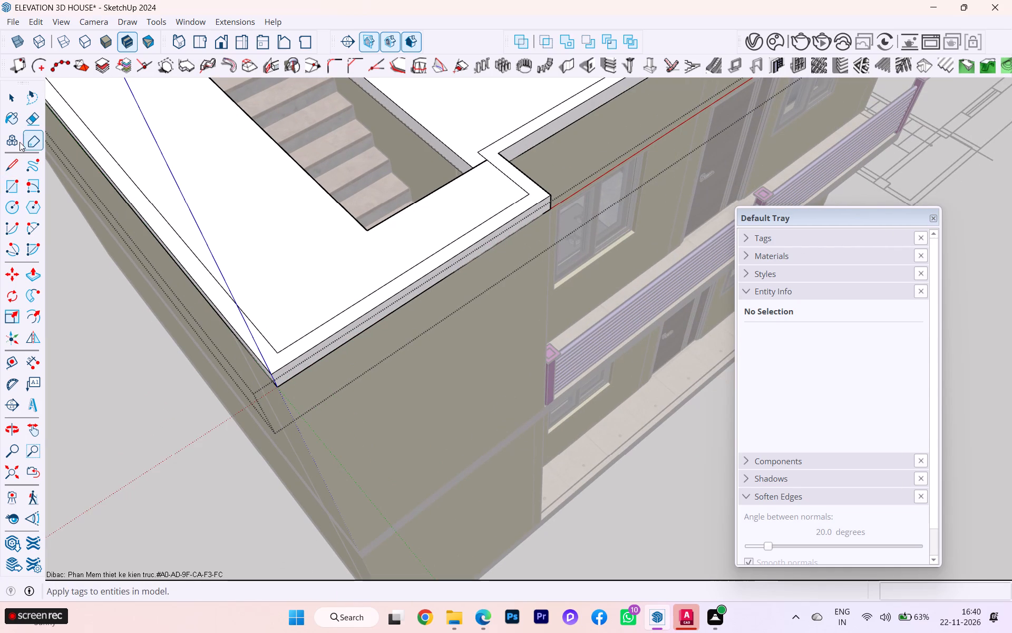
pyautogui.click(15, 159)
pyautogui.scroll(3, 205, 344)
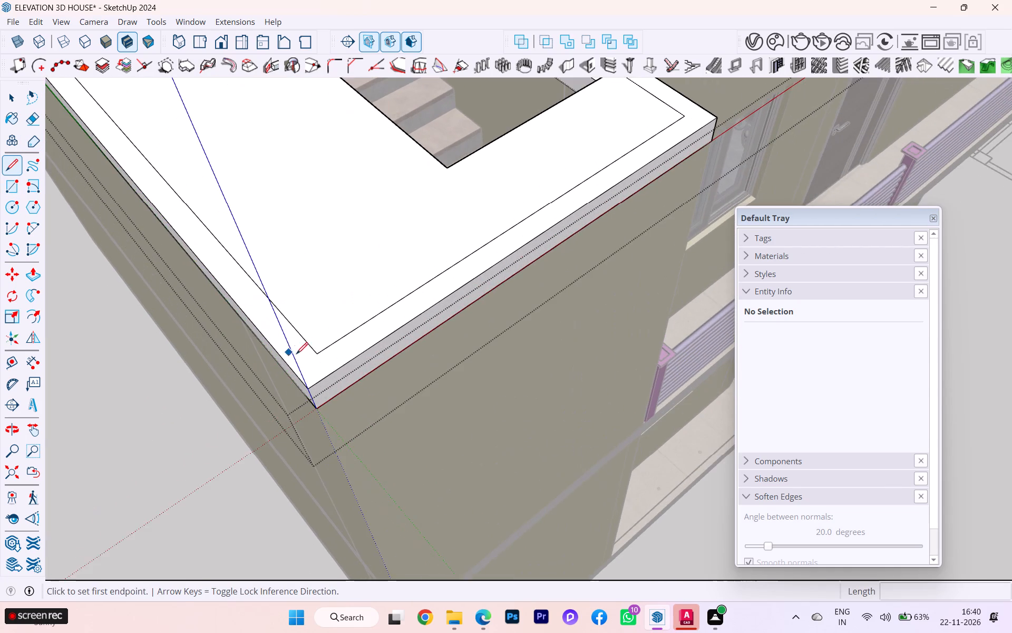
pyautogui.scroll(2, 303, 351)
pyautogui.click(318, 350)
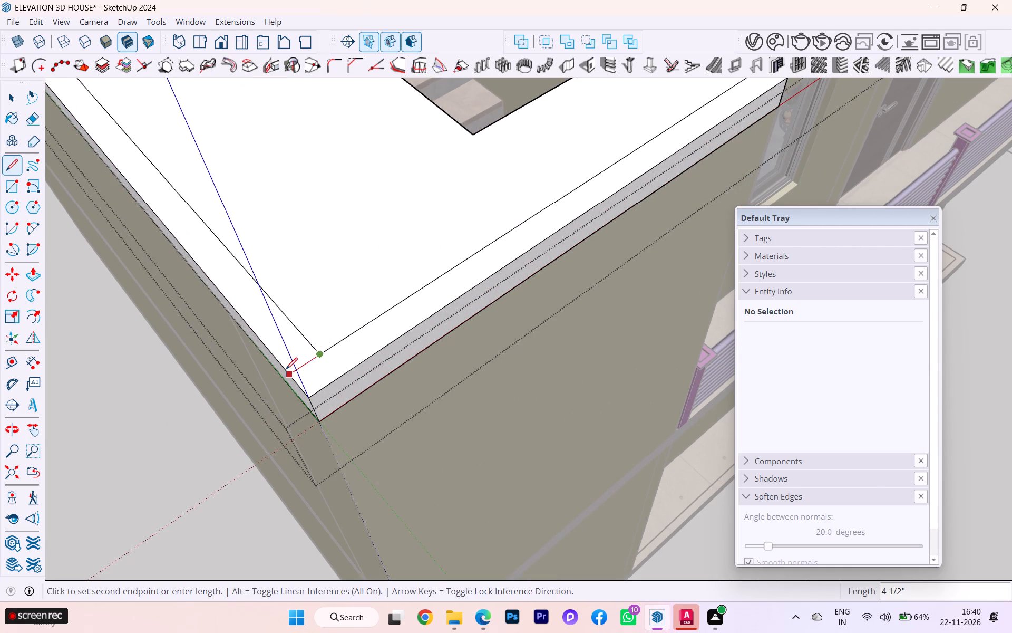
pyautogui.click(286, 369)
# Draw a matching 4 1/2" line across the border strip at the other end of the stair projection's front edge.
pyautogui.scroll(-1, 485, 279)
pyautogui.scroll(1, 485, 279)
pyautogui.scroll(-5, 485, 279)
pyautogui.scroll(1, 404, 299)
pyautogui.scroll(-2, 371, 300)
pyautogui.scroll(5, 369, 300)
pyautogui.scroll(-1, 368, 300)
pyautogui.scroll(1, 707, 165)
pyautogui.scroll(-3, 703, 165)
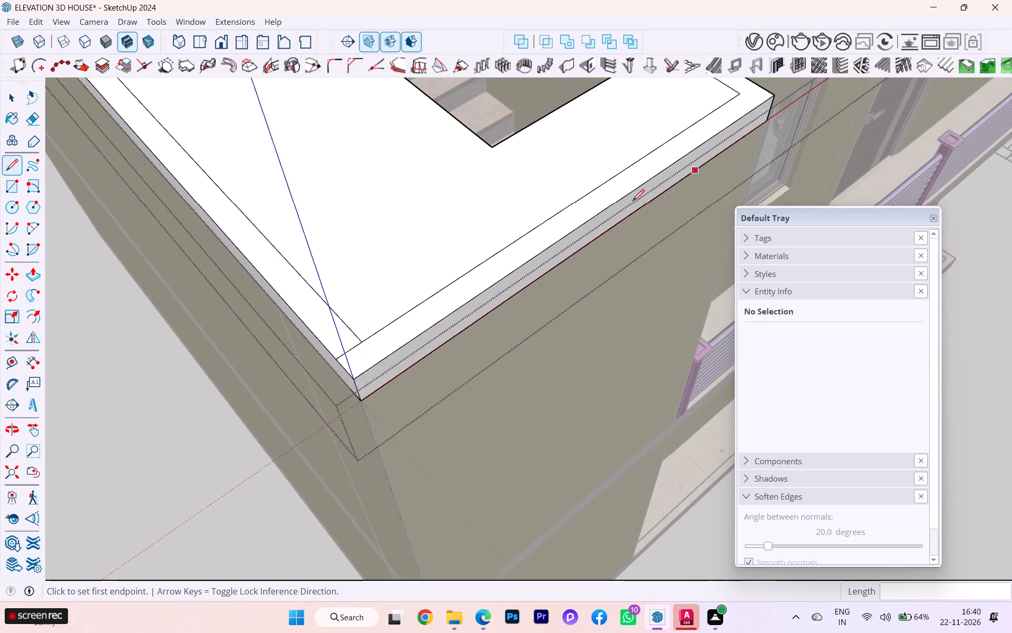
pyautogui.scroll(-8, 632, 201)
pyautogui.moveTo(396, 315); pyautogui.dragTo(204, 333, button='middle')
pyautogui.scroll(3, 810, 271)
pyautogui.scroll(2, 561, 211)
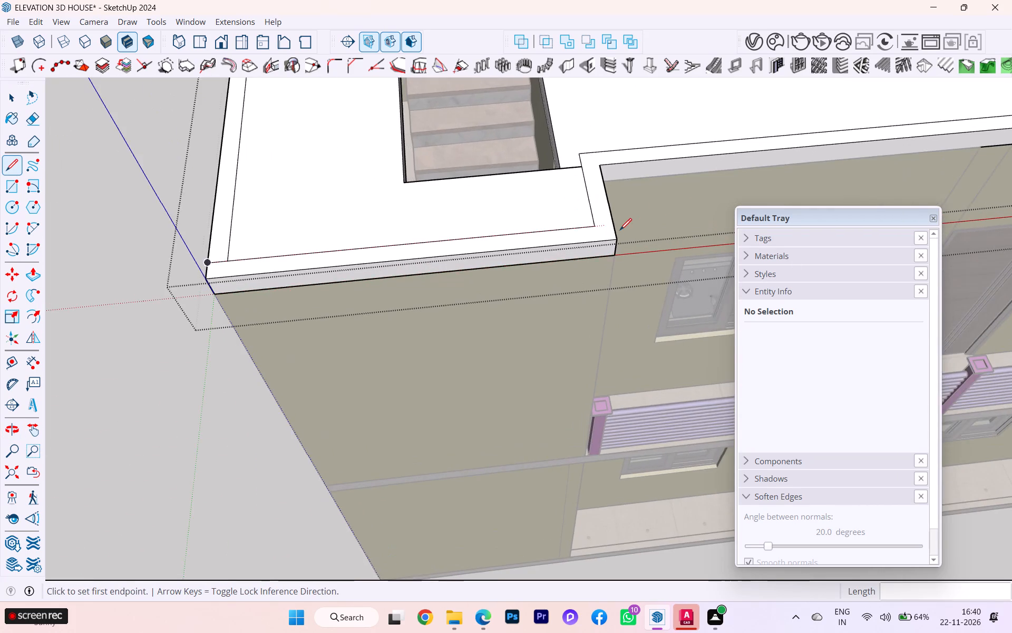
pyautogui.scroll(6, 620, 230)
pyautogui.click(569, 223)
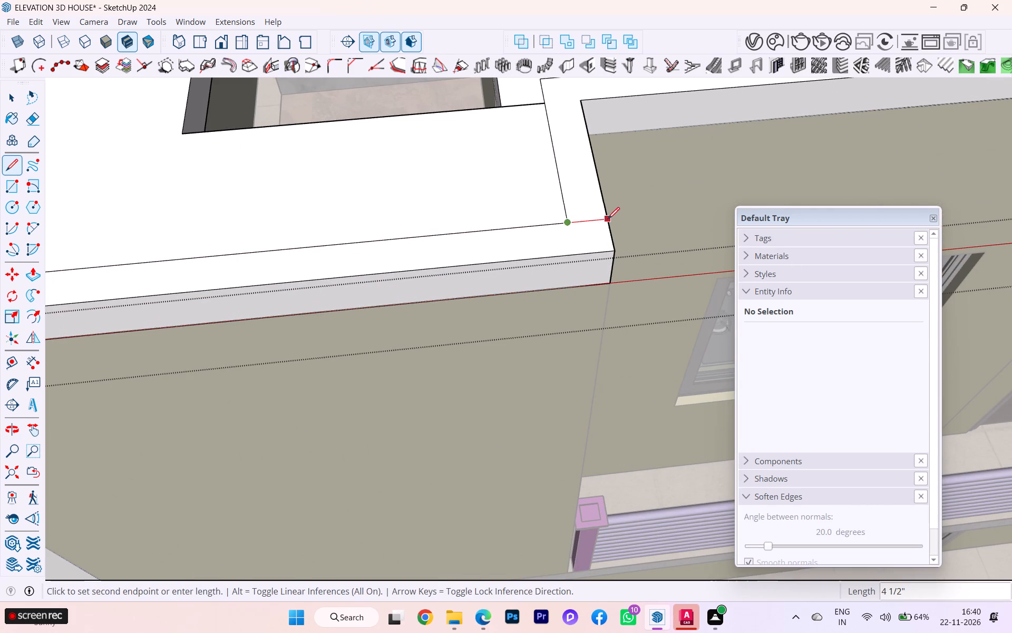
pyautogui.click(608, 219)
# Push/Pull the roof border strip, excluding the stair projection's front piece, up 3' as a parapet, and close the roof slab group.
pyautogui.scroll(-3, 607, 229)
pyautogui.scroll(1, 606, 236)
pyautogui.scroll(-3, 605, 236)
pyautogui.scroll(3, 605, 238)
pyautogui.scroll(-3, 605, 238)
pyautogui.scroll(-3, 495, 302)
pyautogui.scroll(5, 495, 302)
pyautogui.scroll(-2, 495, 302)
pyautogui.moveTo(469, 301); pyautogui.dragTo(668, 311, button='middle')
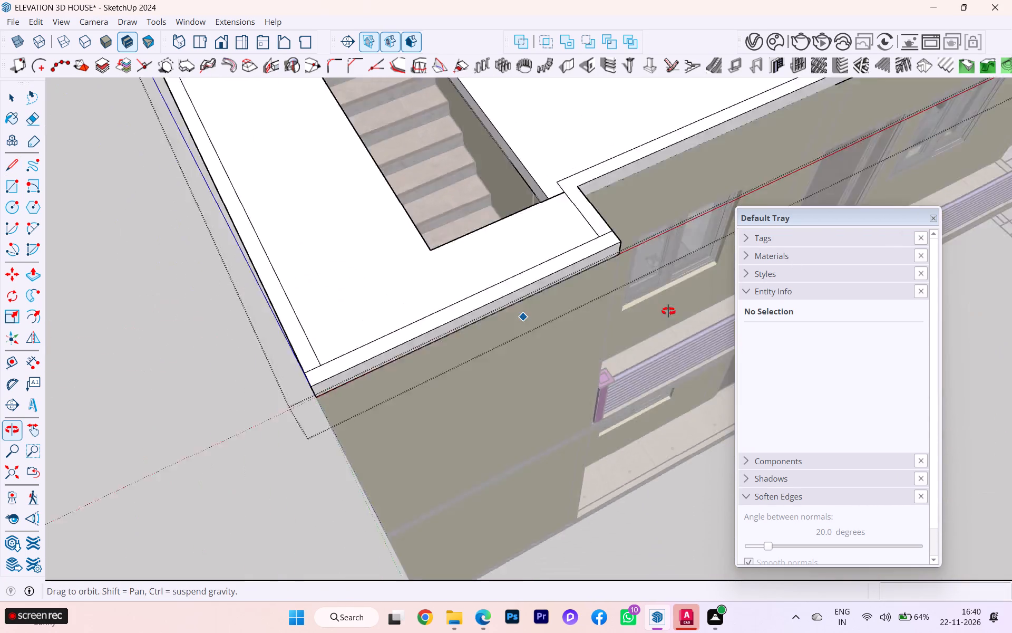
pyautogui.moveTo(668, 311); pyautogui.dragTo(768, 306, button='middle')
pyautogui.scroll(-6, 695, 301)
pyautogui.scroll(3, 693, 301)
pyautogui.scroll(-2, 693, 302)
pyautogui.scroll(1, 691, 302)
pyautogui.scroll(-2, 690, 303)
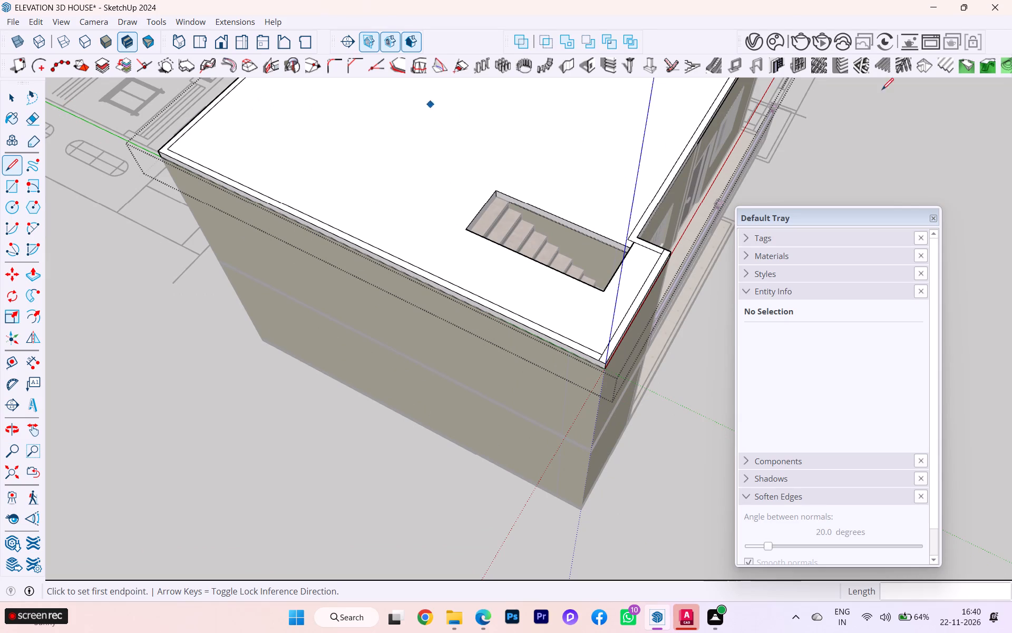
pyautogui.click(8, 100)
pyautogui.scroll(10, 176, 157)
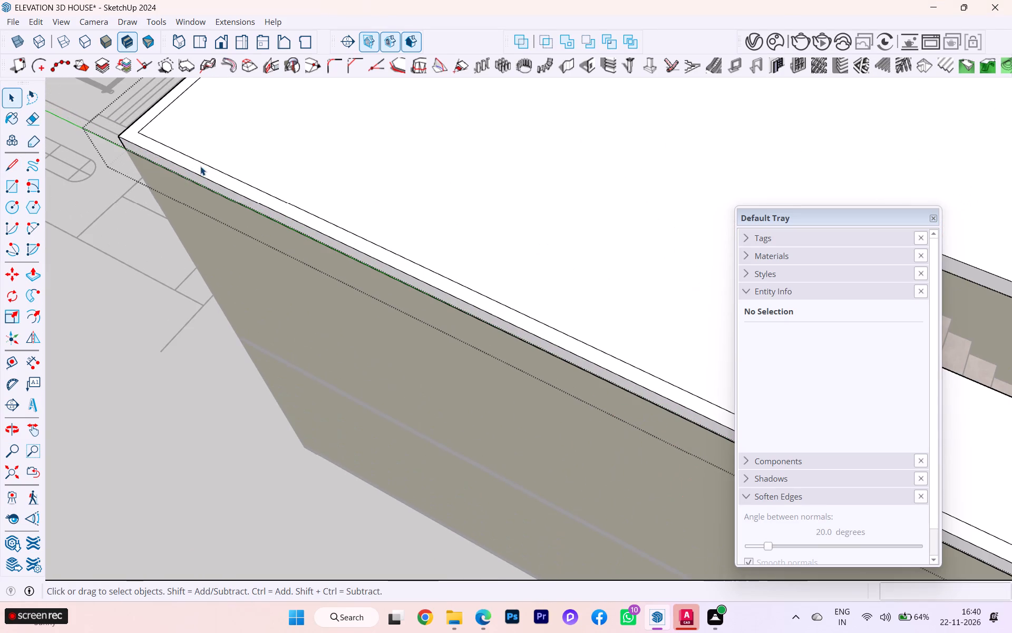
pyautogui.click(200, 166)
pyautogui.press('p')
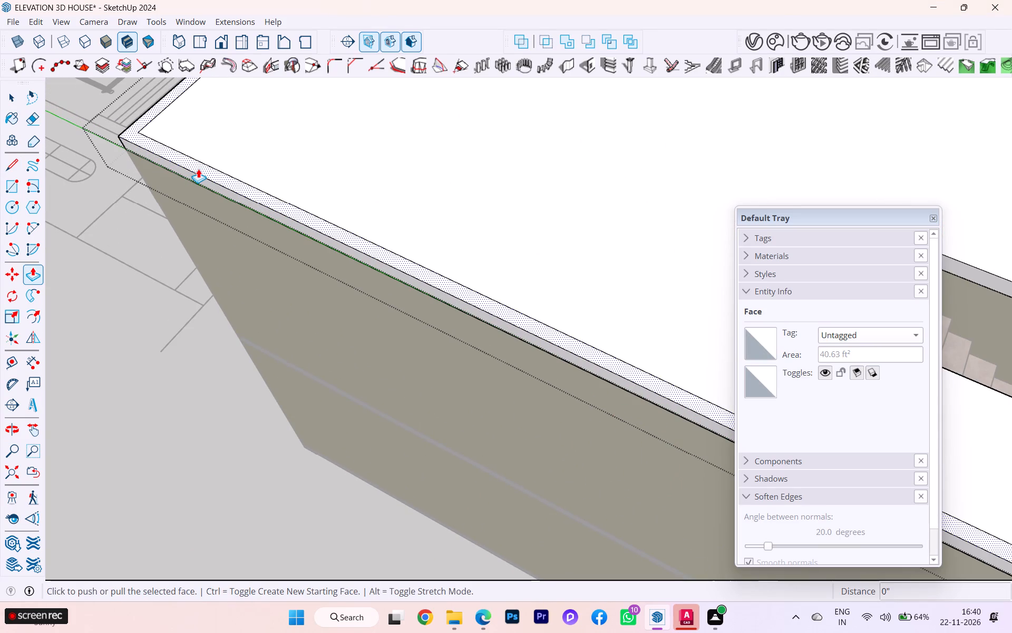
pyautogui.press('Return')
pyautogui.click(198, 169)
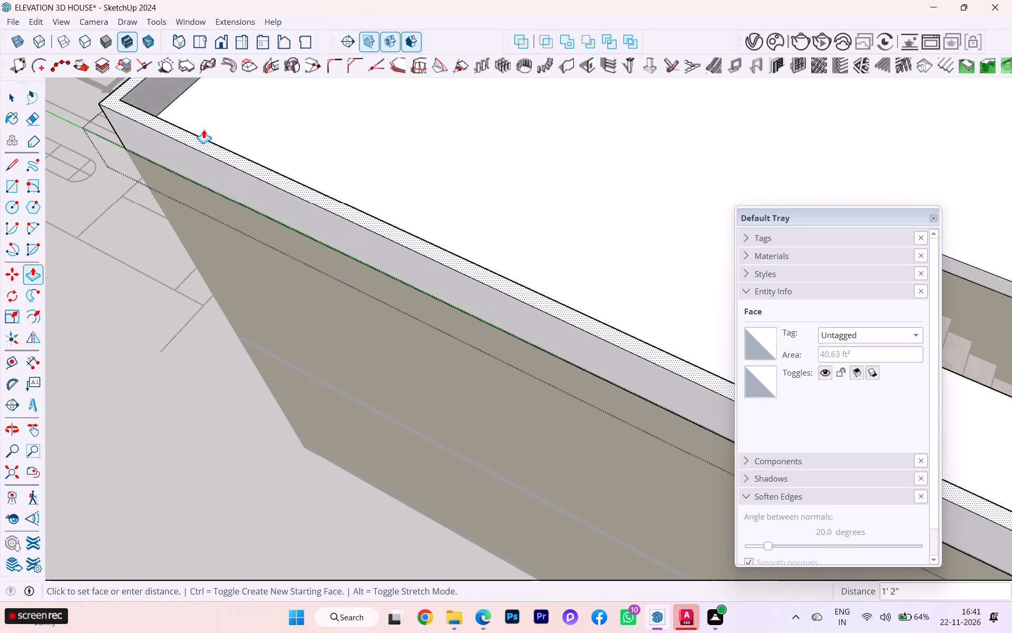
pyautogui.scroll(-11, 203, 129)
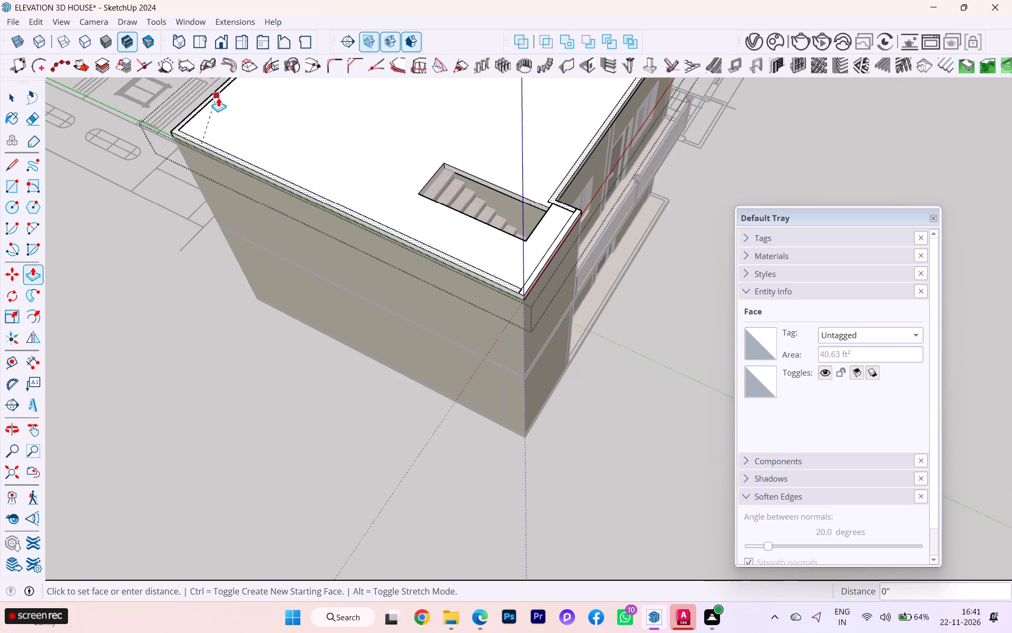
pyautogui.write("2'")
pyautogui.press('BackSpace')
pyautogui.press('BackSpace')
pyautogui.write("3'")
pyautogui.press('Return')
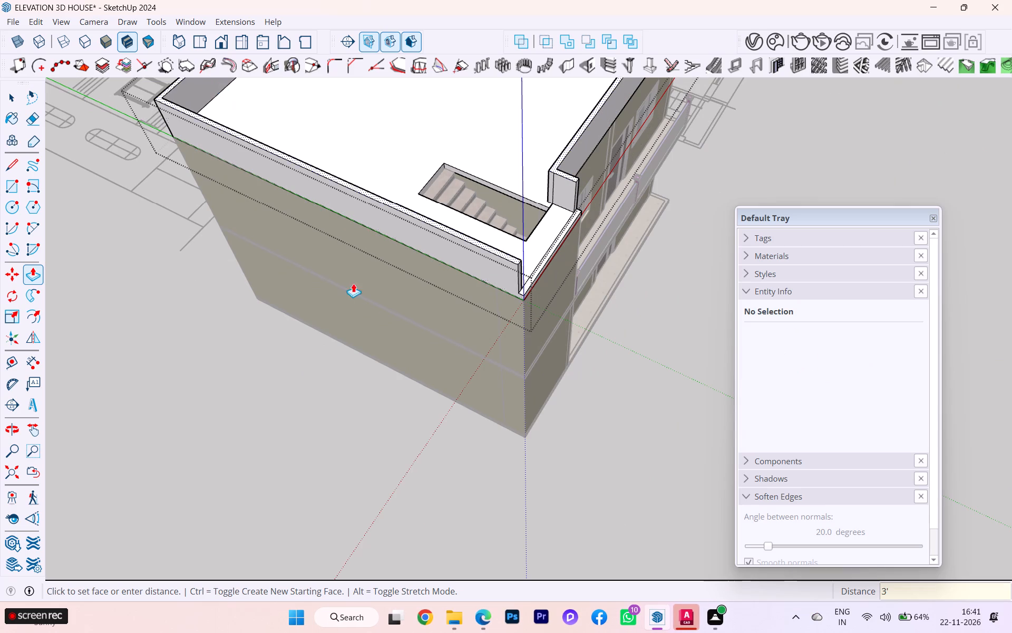
pyautogui.scroll(-2, 369, 307)
pyautogui.moveTo(338, 270); pyautogui.dragTo(273, 157, button='middle')
pyautogui.scroll(-1, 477, 293)
pyautogui.moveTo(456, 293); pyautogui.dragTo(203, 370, button='middle')
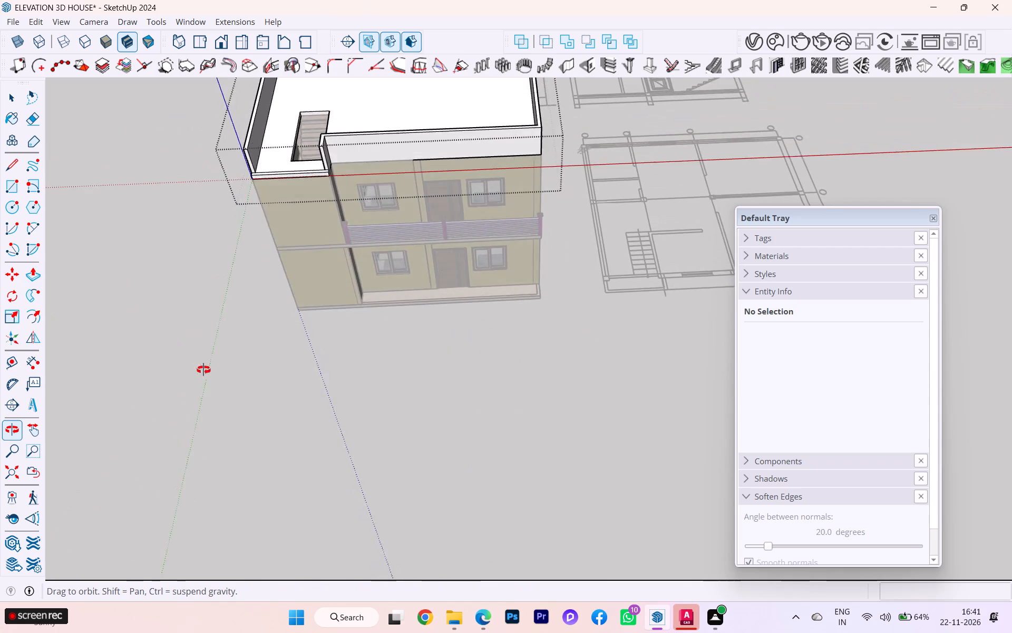
pyautogui.moveTo(203, 370); pyautogui.dragTo(237, 334, button='middle')
pyautogui.scroll(-3, 356, 321)
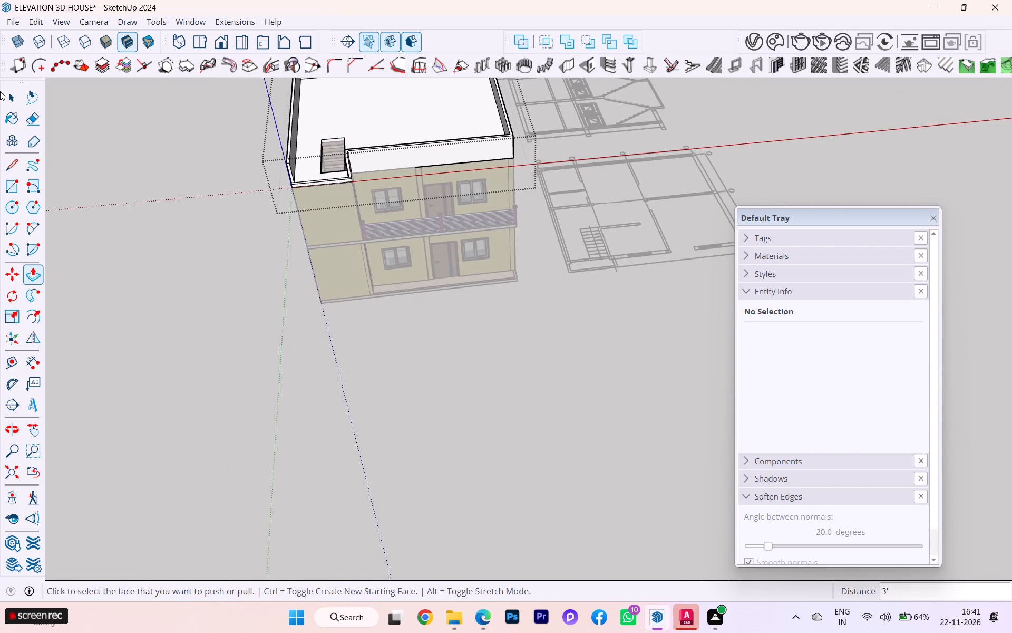
pyautogui.click(1, 91)
pyautogui.click(153, 148)
# Examine the parapet from the front and around the low gap beside the stair opening.
pyautogui.scroll(1, 286, 210)
pyautogui.scroll(-3, 291, 212)
pyautogui.scroll(1, 294, 212)
pyautogui.scroll(-1, 322, 208)
pyautogui.moveTo(322, 208); pyautogui.dragTo(326, 146, button='middle')
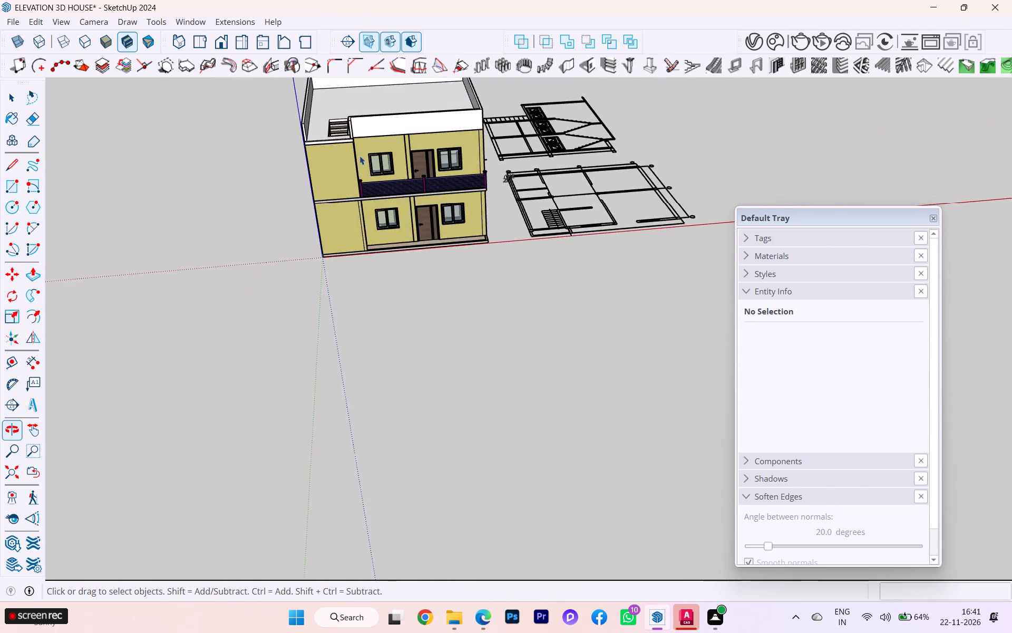
pyautogui.scroll(4, 403, 168)
pyautogui.scroll(-6, 467, 191)
pyautogui.scroll(6, 398, 148)
pyautogui.scroll(-1, 322, 134)
pyautogui.moveTo(320, 137); pyautogui.dragTo(399, 153, button='middle')
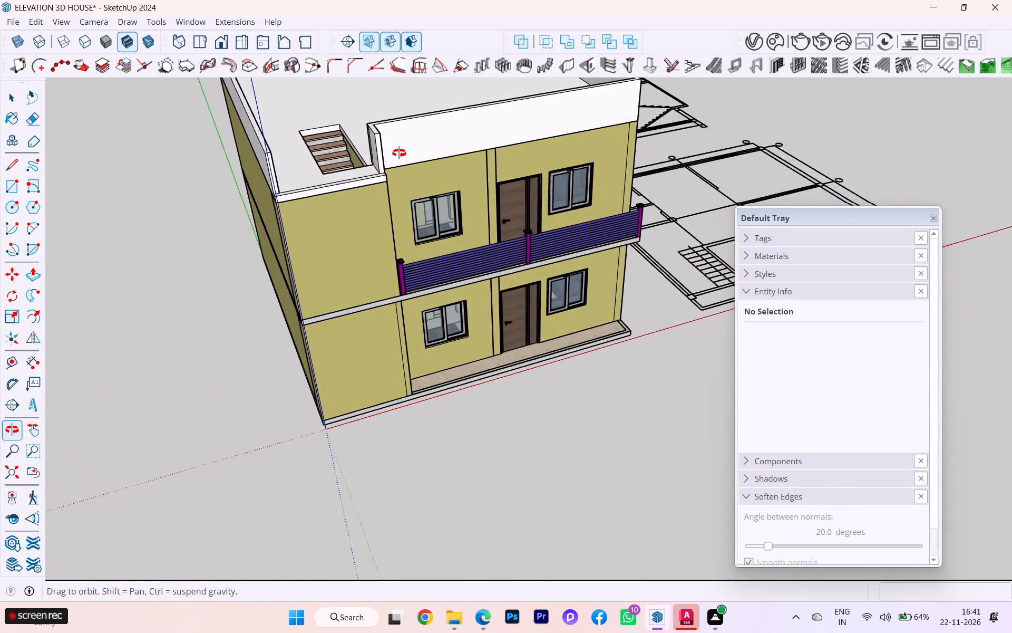
pyautogui.moveTo(399, 153); pyautogui.dragTo(400, 150, button='middle')
pyautogui.scroll(4, 356, 145)
pyautogui.moveTo(282, 173); pyautogui.dragTo(409, 231, button='middle')
pyautogui.scroll(-1, 493, 297)
pyautogui.scroll(2, 504, 314)
pyautogui.scroll(1, 484, 363)
pyautogui.scroll(-1, 484, 364)
pyautogui.scroll(3, 484, 364)
pyautogui.scroll(-3, 484, 364)
pyautogui.scroll(4, 478, 365)
# Open the roof slab group for editing at the low front edge of the stair projection.
pyautogui.click(458, 375)
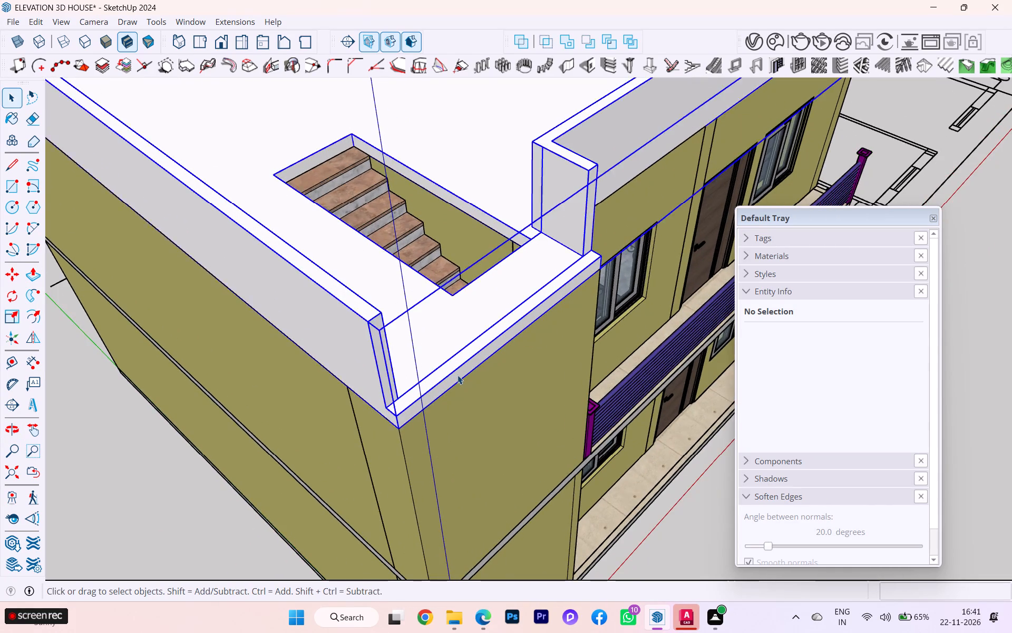
pyautogui.scroll(10, 458, 375)
pyautogui.doubleClick(458, 375)
pyautogui.click(458, 375)
pyautogui.doubleClick(458, 375)
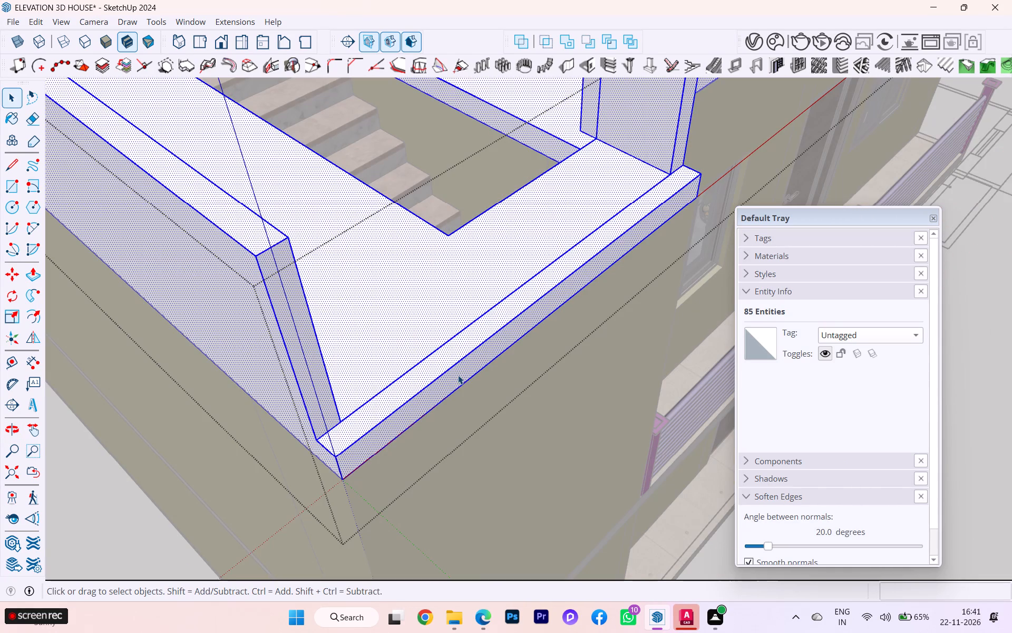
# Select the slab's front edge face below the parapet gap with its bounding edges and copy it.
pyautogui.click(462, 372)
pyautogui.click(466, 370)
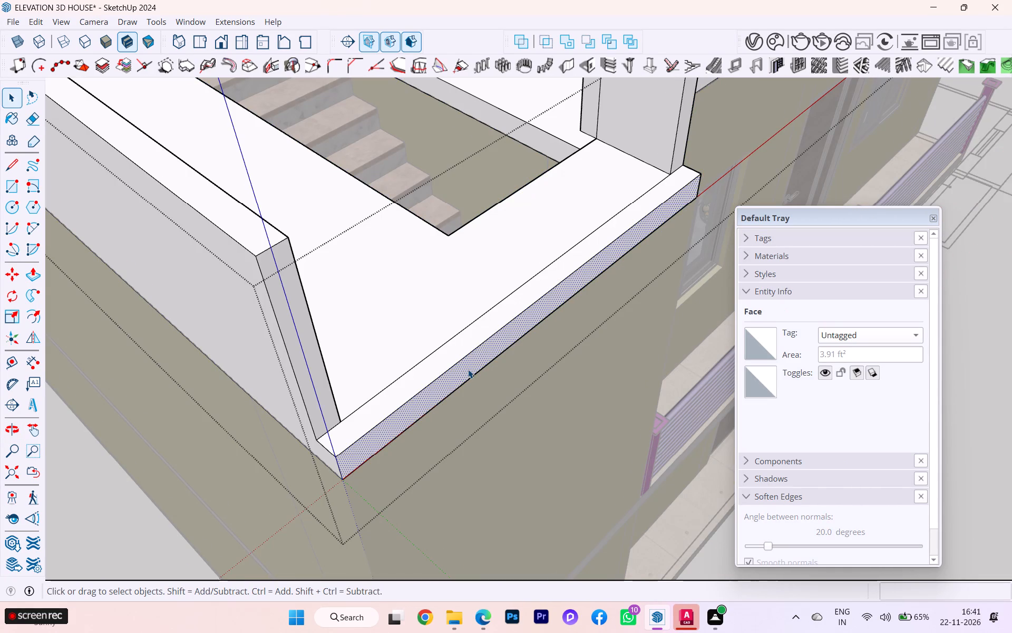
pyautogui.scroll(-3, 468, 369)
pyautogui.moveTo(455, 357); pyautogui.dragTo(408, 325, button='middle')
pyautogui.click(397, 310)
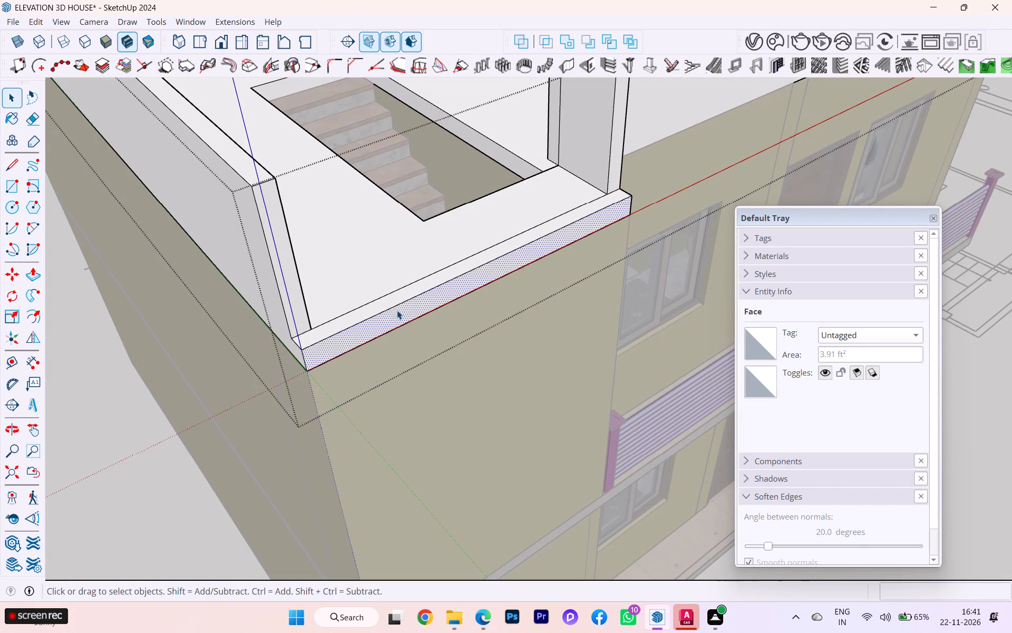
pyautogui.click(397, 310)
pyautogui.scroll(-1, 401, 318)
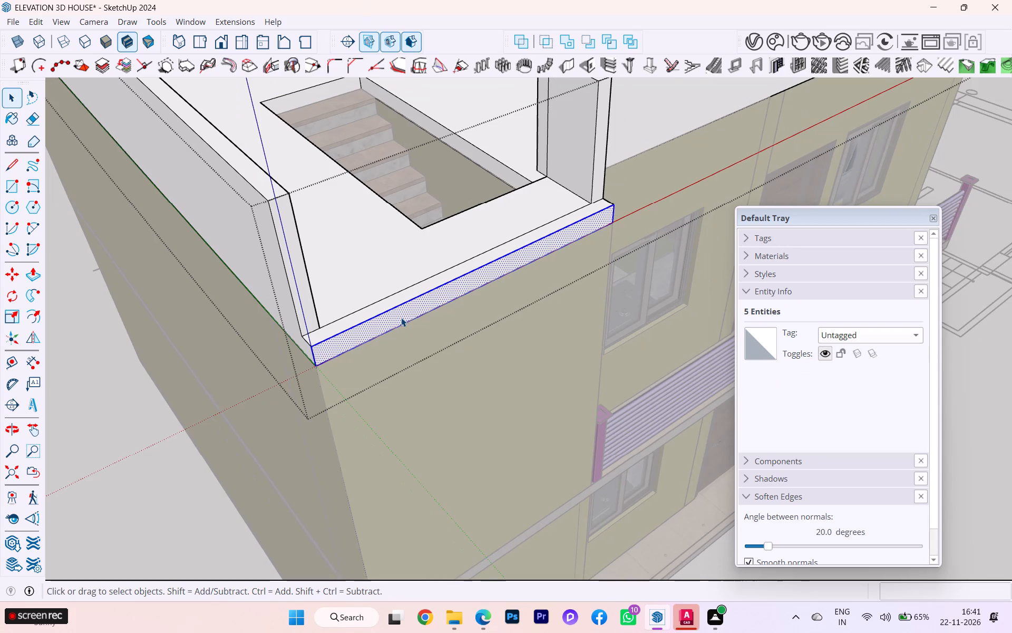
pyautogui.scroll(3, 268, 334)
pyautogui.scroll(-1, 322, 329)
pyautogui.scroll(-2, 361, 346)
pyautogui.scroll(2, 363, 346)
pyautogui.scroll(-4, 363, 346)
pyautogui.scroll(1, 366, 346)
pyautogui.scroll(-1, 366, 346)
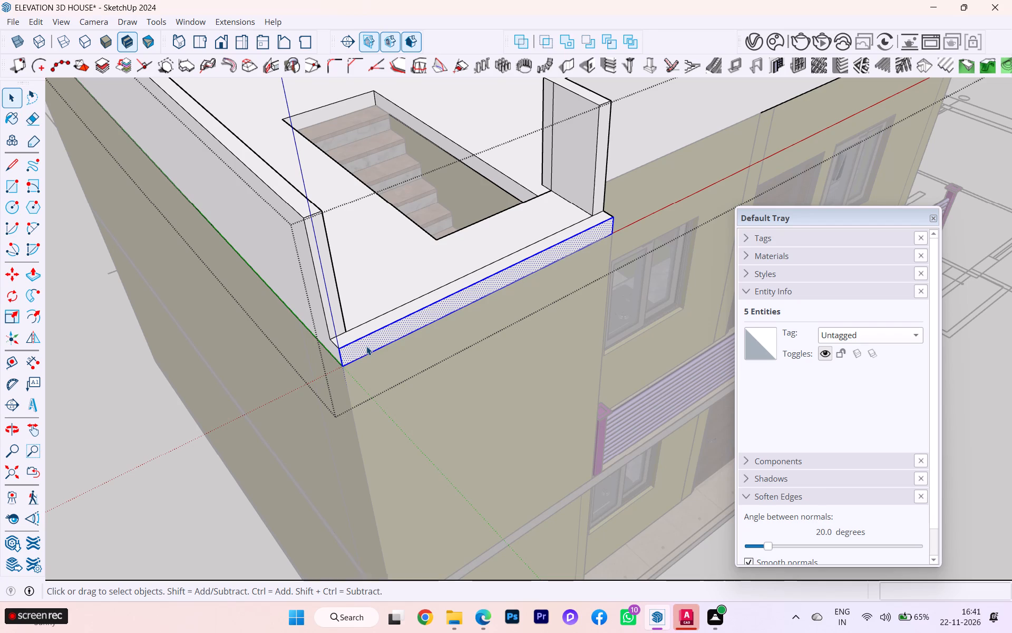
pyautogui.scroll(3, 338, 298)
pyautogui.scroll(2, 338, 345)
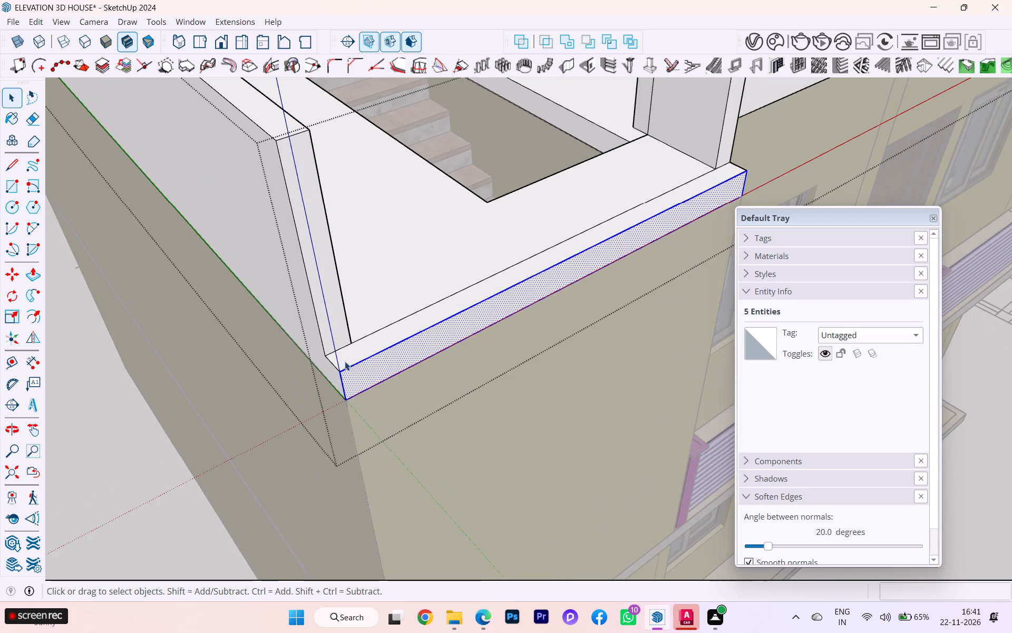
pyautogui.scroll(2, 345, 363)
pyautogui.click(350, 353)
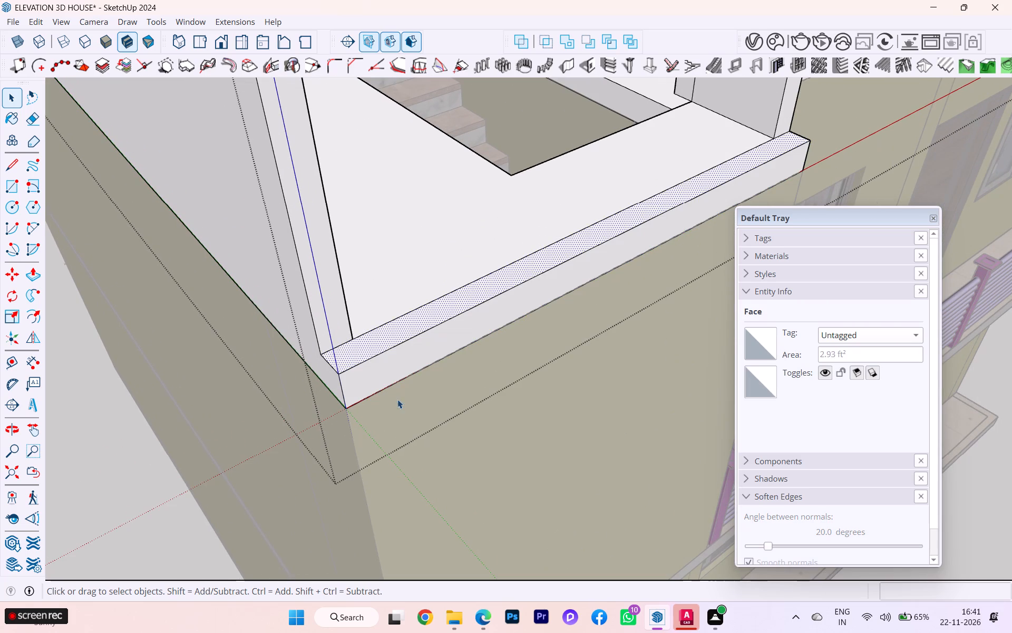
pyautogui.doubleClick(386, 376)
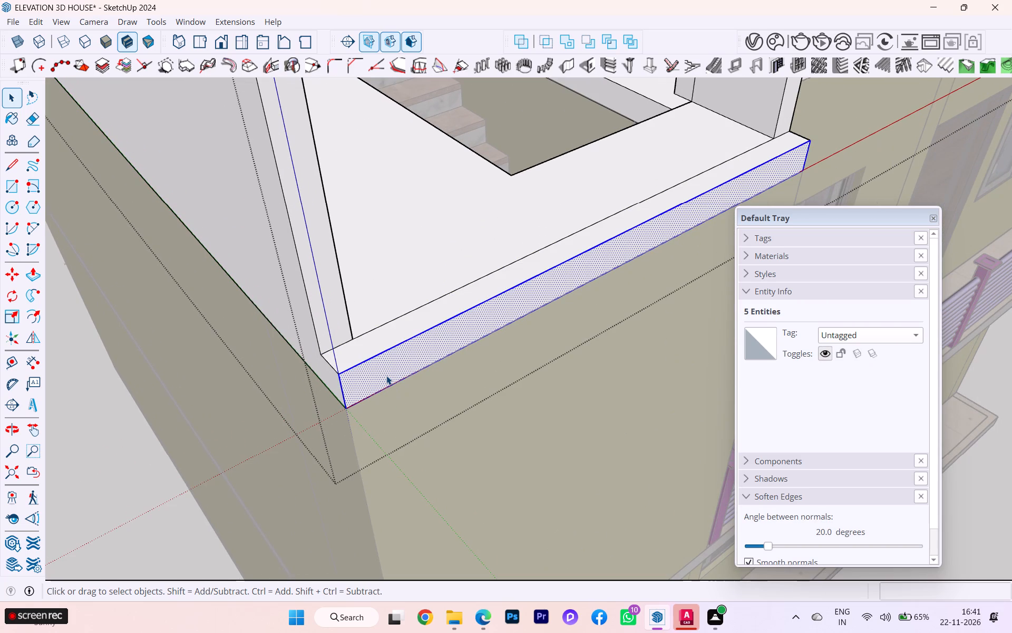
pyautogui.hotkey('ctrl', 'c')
# Push/Pull the low front border strip of the stair projection up 3', level with the rest of the parapet.
pyautogui.click(339, 343)
pyautogui.click(356, 350)
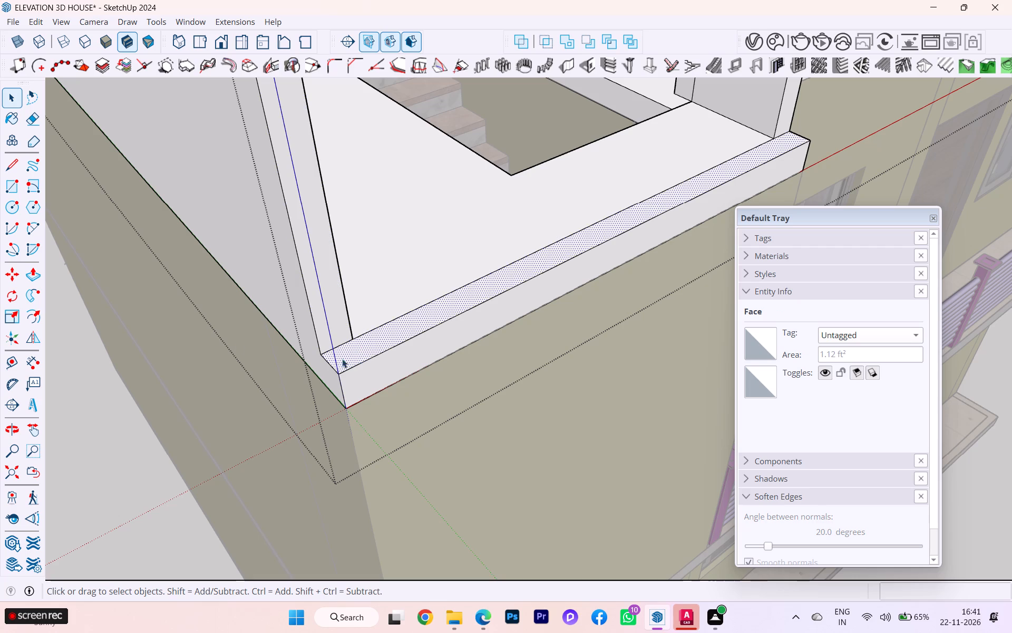
pyautogui.click(37, 271)
pyautogui.click(402, 340)
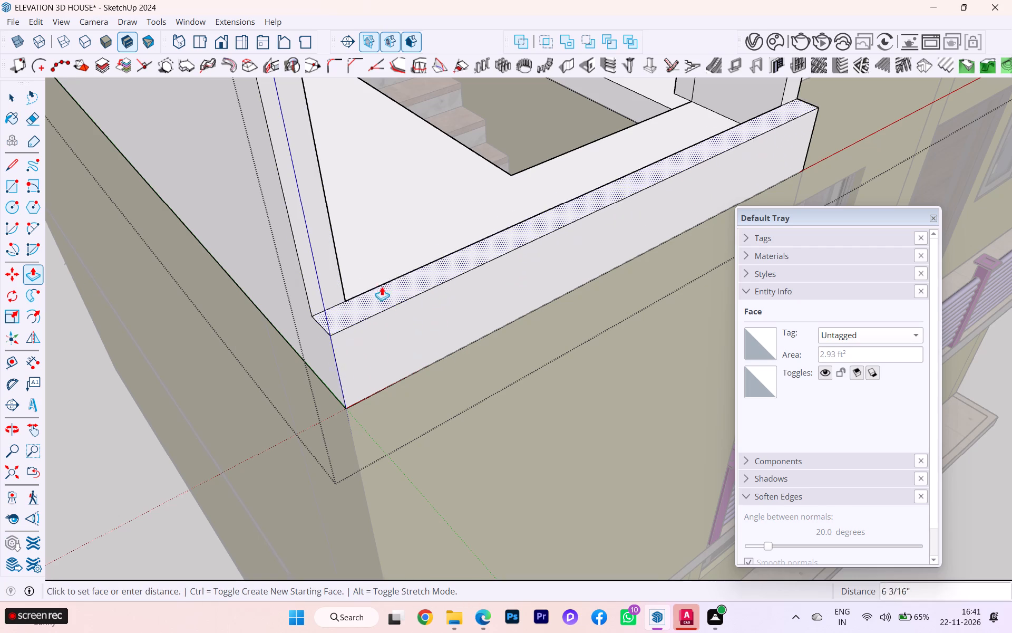
pyautogui.scroll(-3, 381, 274)
pyautogui.scroll(-1, 427, 362)
pyautogui.scroll(1, 427, 362)
pyautogui.scroll(-2, 427, 362)
pyautogui.scroll(1, 427, 363)
pyautogui.scroll(-1, 427, 365)
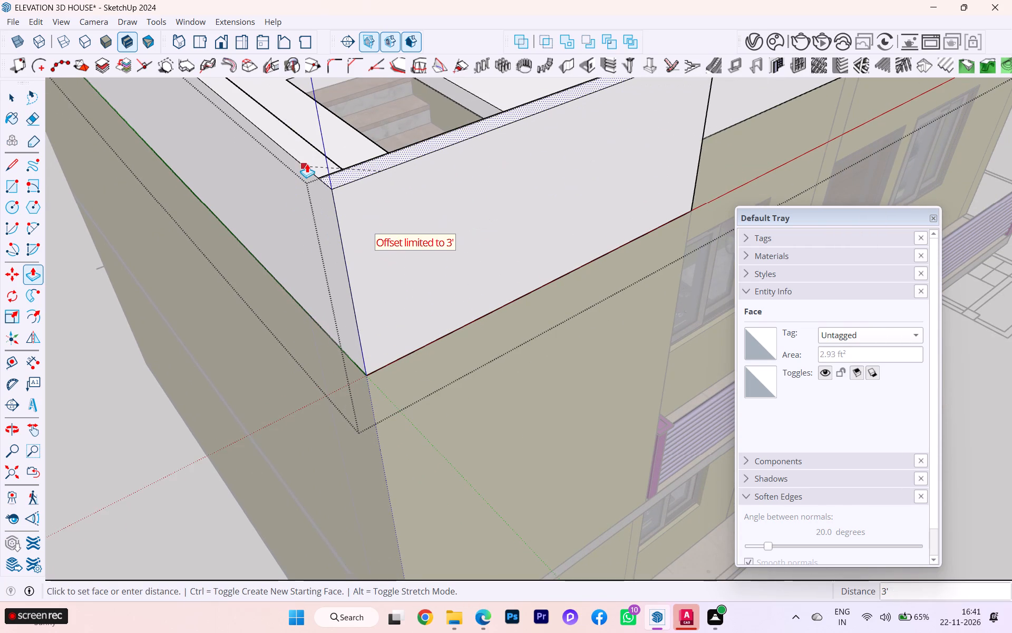
pyautogui.click(307, 164)
# Erase the leftover edge across the parapet top at the outer front corner beside the stair projection.
pyautogui.scroll(-1, 414, 215)
pyautogui.scroll(1, 418, 217)
pyautogui.scroll(-2, 421, 221)
pyautogui.scroll(1, 426, 228)
pyautogui.moveTo(391, 292); pyautogui.dragTo(327, 394, button='middle')
pyautogui.scroll(1, 8, 125)
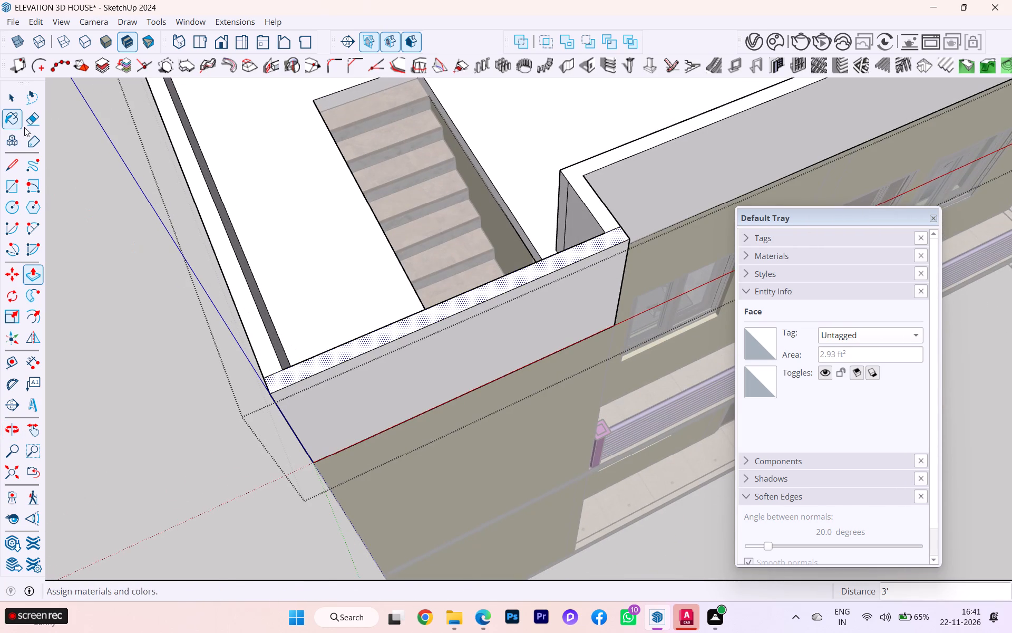
pyautogui.click(41, 121)
pyautogui.scroll(1, 320, 455)
pyautogui.scroll(-1, 320, 454)
pyautogui.scroll(3, 320, 454)
pyautogui.scroll(5, 253, 286)
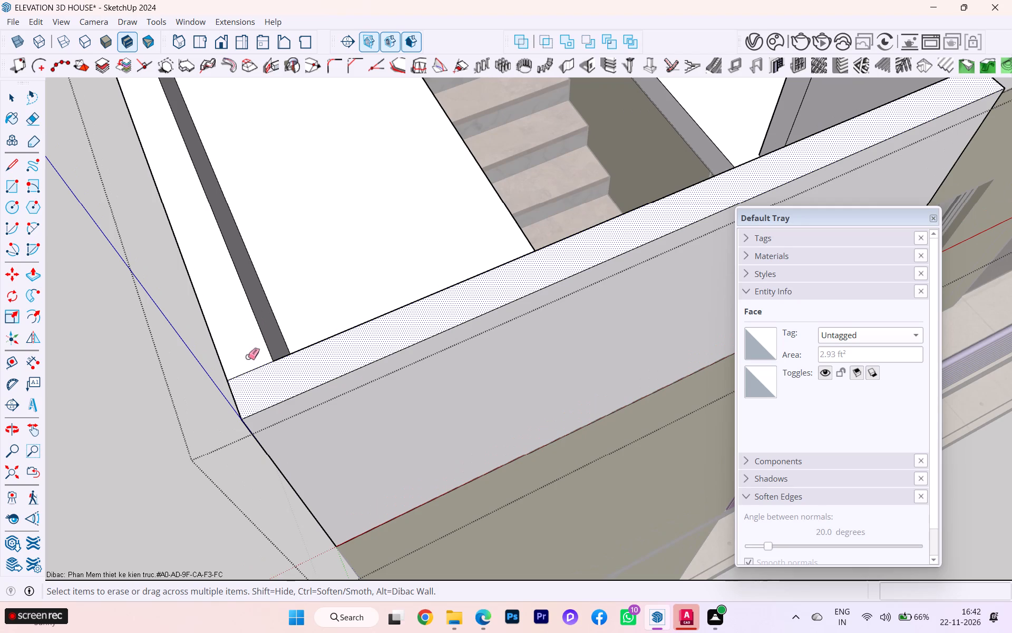
pyautogui.click(248, 371)
pyautogui.scroll(-4, 279, 373)
pyautogui.scroll(-1, 666, 235)
pyautogui.scroll(1, 645, 243)
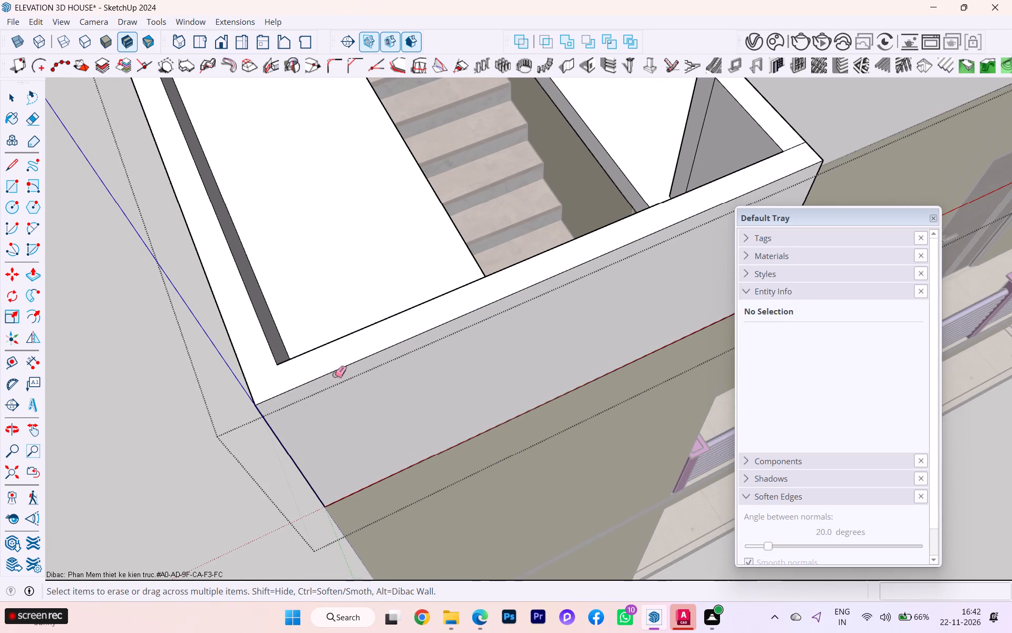
# Erase the leftover edge across the parapet top at the stair projection's front corner on the recessed balcony side.
pyautogui.scroll(2, 357, 370)
pyautogui.scroll(-2, 364, 367)
pyautogui.scroll(2, 387, 363)
pyautogui.scroll(3, 784, 199)
pyautogui.scroll(3, 838, 84)
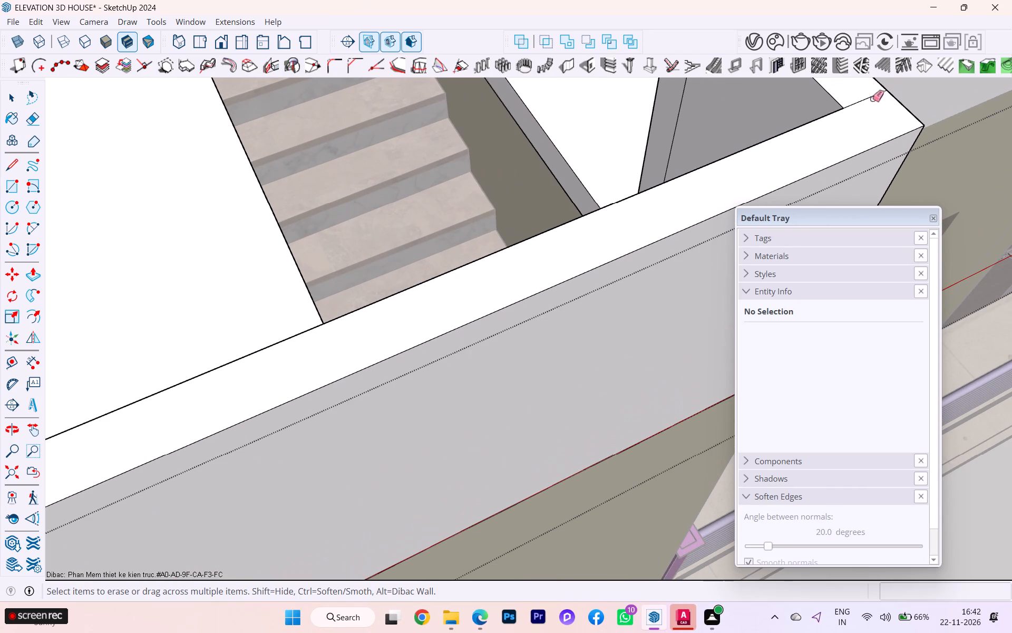
pyautogui.click(860, 98)
pyautogui.click(860, 102)
# Erase the vertical seam line on the inner face of the short parapet return beside the stair opening.
pyautogui.scroll(-2, 796, 147)
pyautogui.scroll(1, 700, 174)
pyautogui.scroll(-1, 679, 179)
pyautogui.scroll(-1, 520, 207)
pyautogui.moveTo(520, 207); pyautogui.dragTo(792, 200, button='middle')
pyautogui.scroll(-1, 505, 232)
pyautogui.scroll(1, 485, 251)
pyautogui.scroll(-2, 475, 258)
pyautogui.scroll(-1, 349, 326)
pyautogui.scroll(1, 349, 326)
pyautogui.scroll(-3, 334, 334)
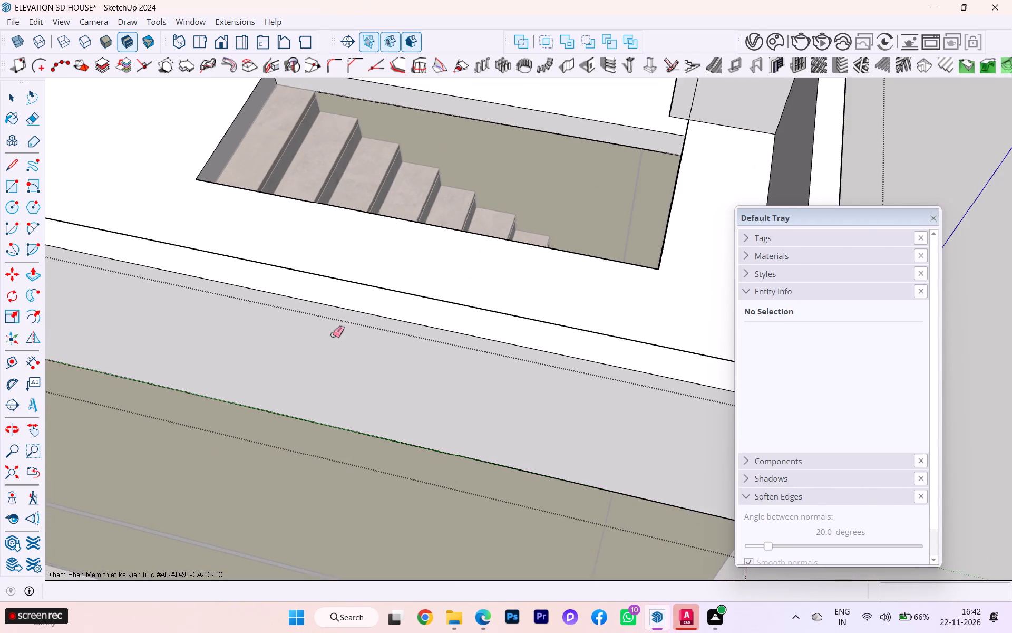
pyautogui.scroll(-2, 333, 334)
pyautogui.scroll(2, 328, 335)
pyautogui.scroll(-1, 328, 335)
pyautogui.scroll(2, 717, 92)
pyautogui.scroll(-1, 711, 97)
pyautogui.scroll(1, 700, 105)
pyautogui.scroll(-2, 688, 111)
pyautogui.scroll(2, 687, 111)
pyautogui.scroll(-2, 658, 137)
pyautogui.scroll(4, 655, 138)
pyautogui.scroll(-2, 456, 233)
pyautogui.moveTo(454, 235); pyautogui.dragTo(734, 279, button='middle')
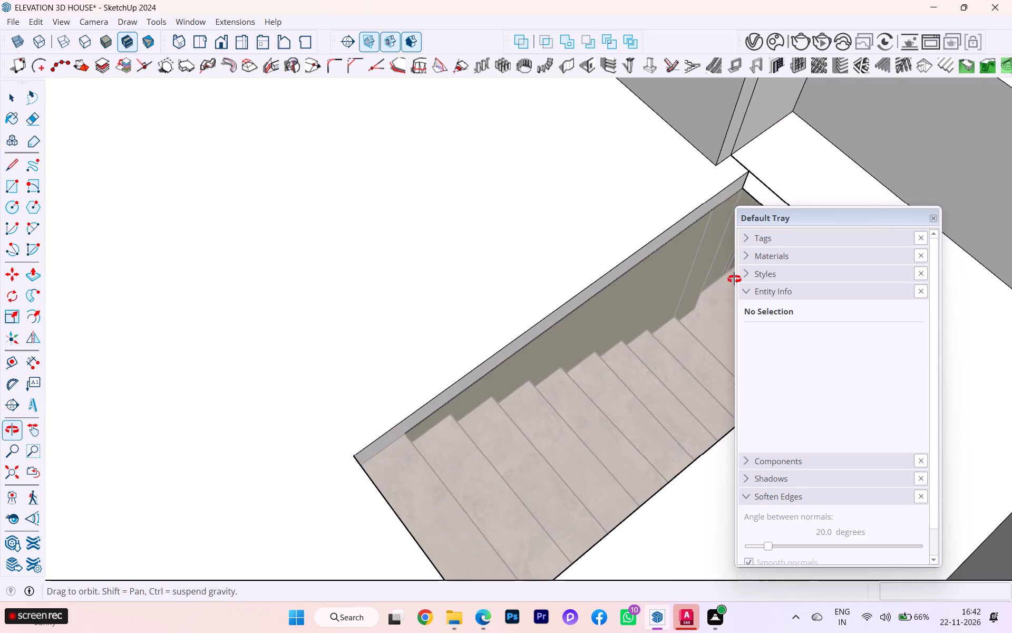
pyautogui.moveTo(734, 279); pyautogui.dragTo(715, 283, button='middle')
pyautogui.scroll(-1, 450, 236)
pyautogui.scroll(1, 443, 239)
pyautogui.scroll(-3, 440, 240)
pyautogui.scroll(1, 378, 235)
pyautogui.scroll(-1, 504, 227)
pyautogui.scroll(3, 612, 200)
pyautogui.scroll(-2, 615, 165)
pyautogui.moveTo(550, 194); pyautogui.dragTo(314, 194, button='middle')
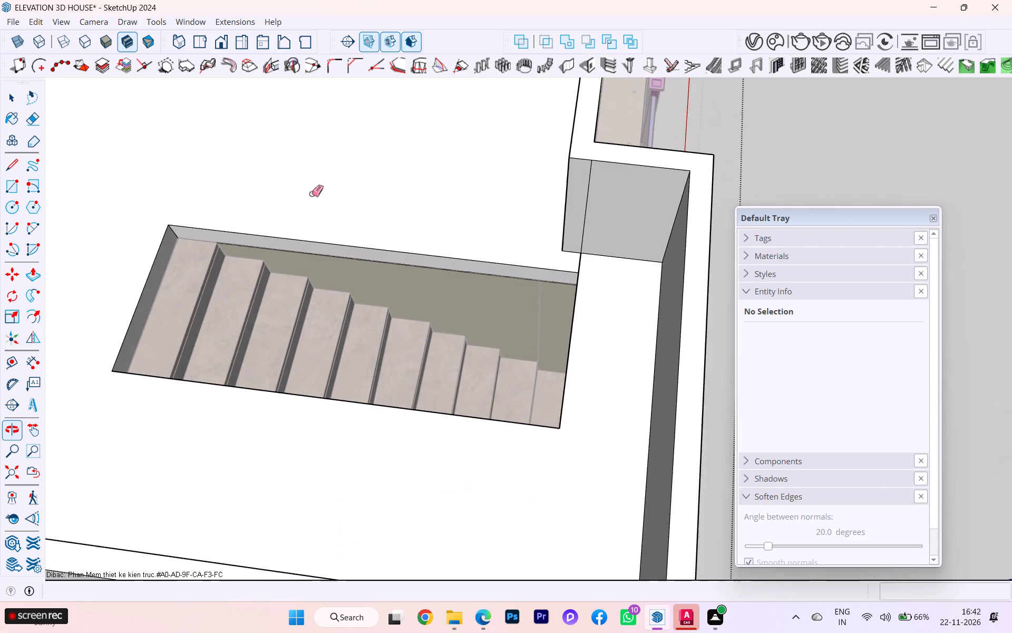
pyautogui.scroll(2, 621, 198)
pyautogui.scroll(-1, 644, 198)
pyautogui.scroll(3, 644, 198)
pyautogui.scroll(-5, 597, 206)
pyautogui.scroll(4, 597, 206)
pyautogui.click(578, 146)
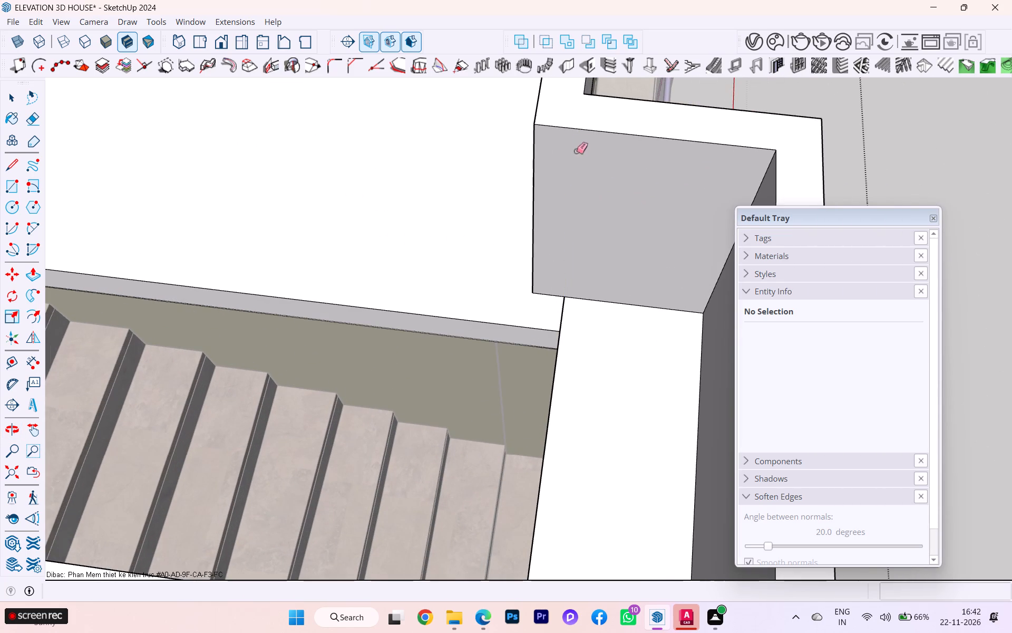
# Delete the short leftover slab edge between the parapet return and the corner of the stair opening.
pyautogui.scroll(-2, 563, 184)
pyautogui.moveTo(559, 207); pyautogui.dragTo(700, 232, button='middle')
pyautogui.scroll(7, 700, 319)
pyautogui.scroll(-2, 610, 297)
pyautogui.scroll(2, 610, 297)
pyautogui.scroll(-1, 610, 296)
pyautogui.scroll(3, 610, 296)
pyautogui.scroll(-3, 599, 286)
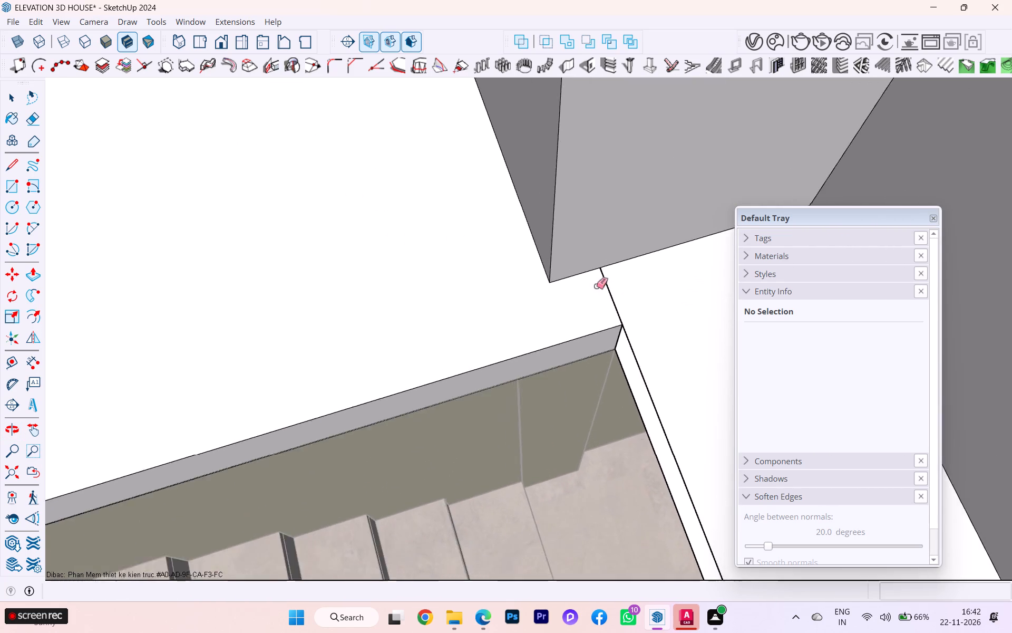
pyautogui.moveTo(596, 286); pyautogui.dragTo(802, 147, button='middle')
pyautogui.scroll(1, 802, 147)
pyautogui.scroll(9, 534, 303)
pyautogui.scroll(2, 655, 274)
pyautogui.scroll(-1, 655, 274)
pyautogui.scroll(1, 655, 274)
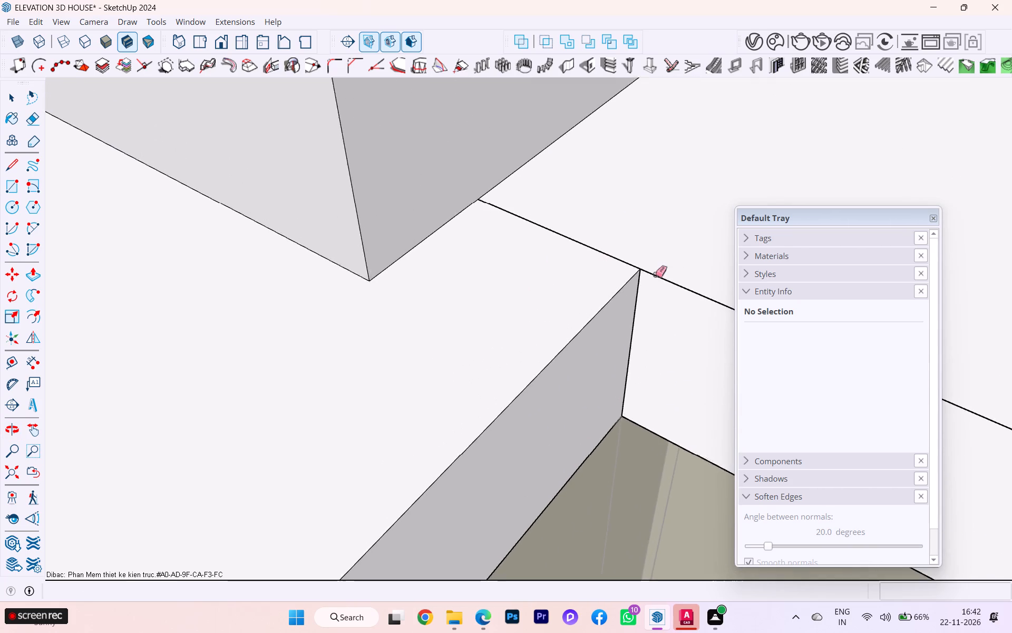
pyautogui.scroll(2, 655, 274)
pyautogui.scroll(-2, 629, 272)
pyautogui.moveTo(629, 271); pyautogui.dragTo(305, 312, button='middle')
pyautogui.click(12, 96)
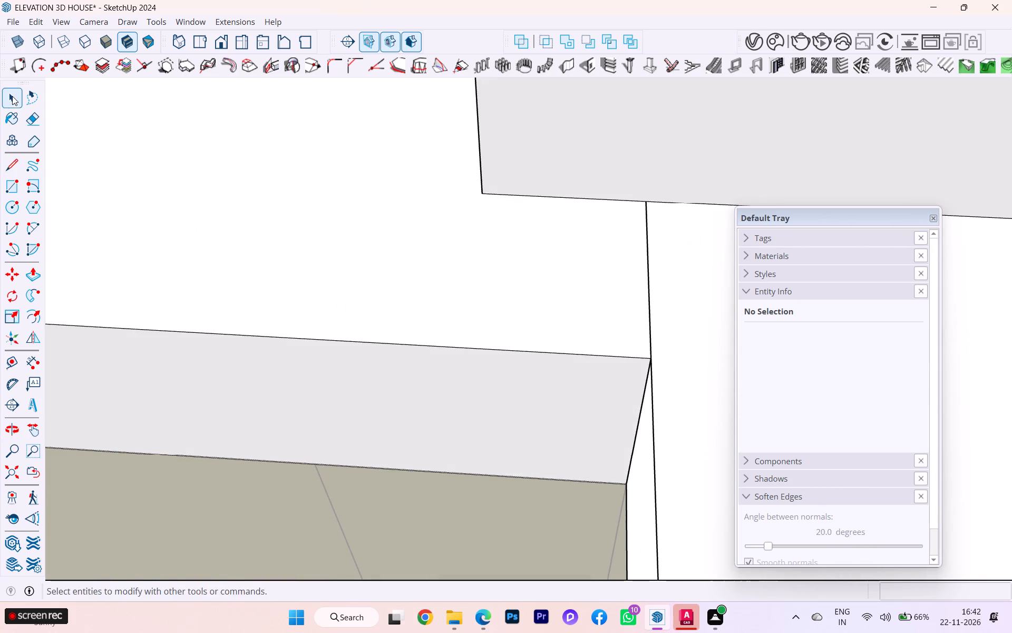
pyautogui.click(651, 343)
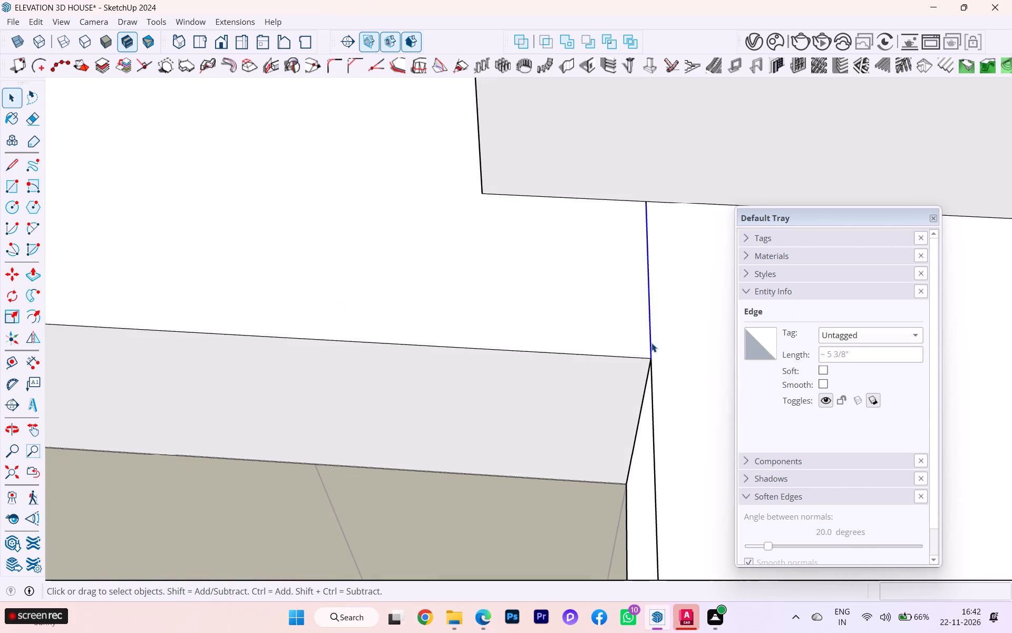
pyautogui.press('Delete')
# Push/Pull the inner face of the short parapet return about 5 7/16" toward the stair opening, thickening that wall.
pyautogui.scroll(-1, 651, 343)
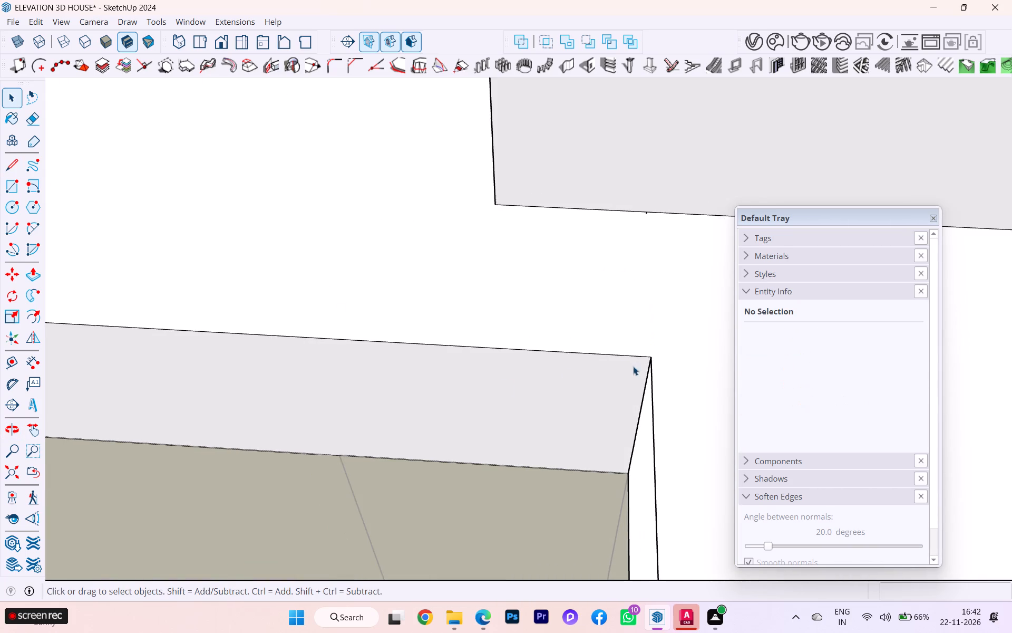
pyautogui.scroll(-3, 284, 383)
pyautogui.scroll(1, 300, 385)
pyautogui.scroll(-6, 303, 386)
pyautogui.scroll(2, 455, 390)
pyautogui.scroll(-2, 465, 394)
pyautogui.scroll(1, 465, 394)
pyautogui.scroll(-4, 465, 394)
pyautogui.moveTo(503, 399); pyautogui.dragTo(214, 445, button='middle')
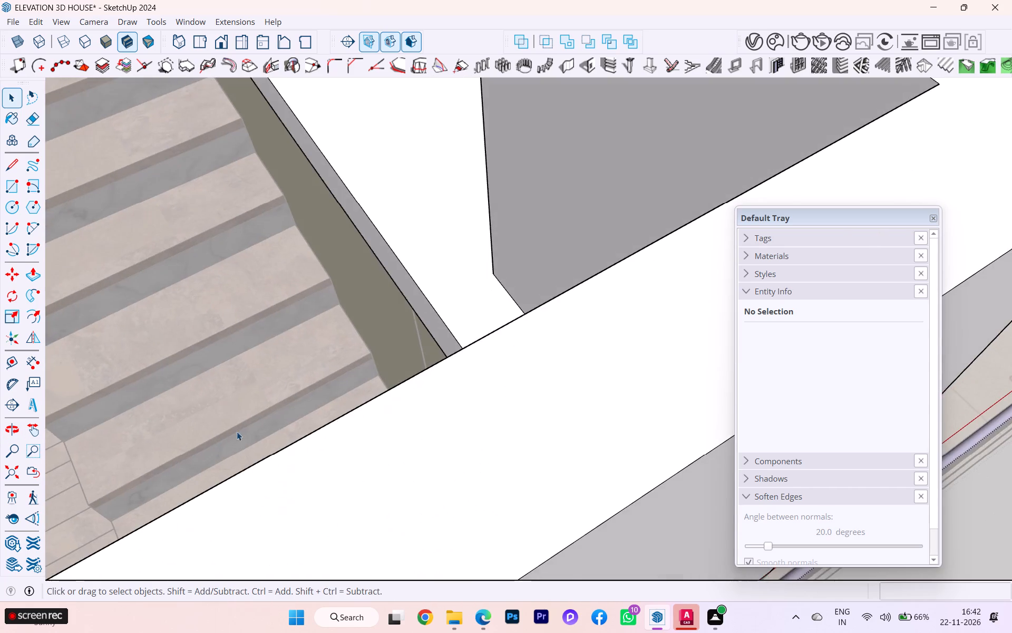
pyautogui.scroll(1, 429, 382)
pyautogui.scroll(-10, 446, 387)
pyautogui.moveTo(369, 424); pyautogui.dragTo(713, 414, button='middle')
pyautogui.scroll(-3, 526, 406)
pyautogui.scroll(3, 526, 406)
pyautogui.scroll(-4, 526, 406)
pyautogui.moveTo(553, 367); pyautogui.dragTo(678, 346, button='middle')
pyautogui.scroll(-3, 397, 369)
pyautogui.scroll(1, 390, 371)
pyautogui.scroll(-6, 384, 374)
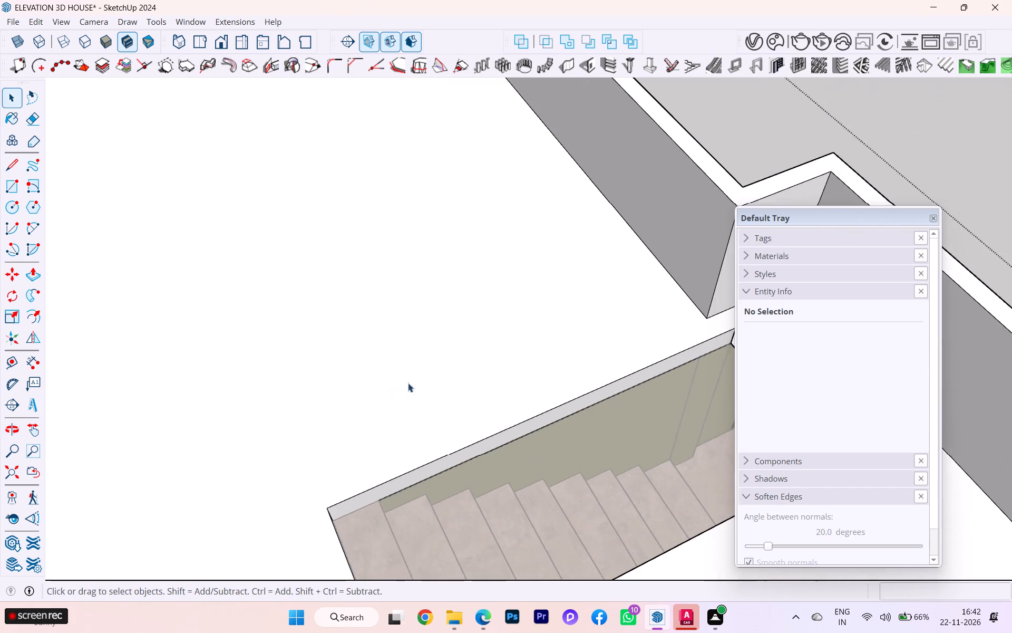
pyautogui.scroll(-5, 408, 383)
pyautogui.moveTo(455, 388); pyautogui.dragTo(588, 402, button='middle')
pyautogui.scroll(-3, 523, 388)
pyautogui.scroll(9, 627, 367)
pyautogui.moveTo(657, 347); pyautogui.dragTo(401, 391, button='middle')
pyautogui.scroll(3, 362, 370)
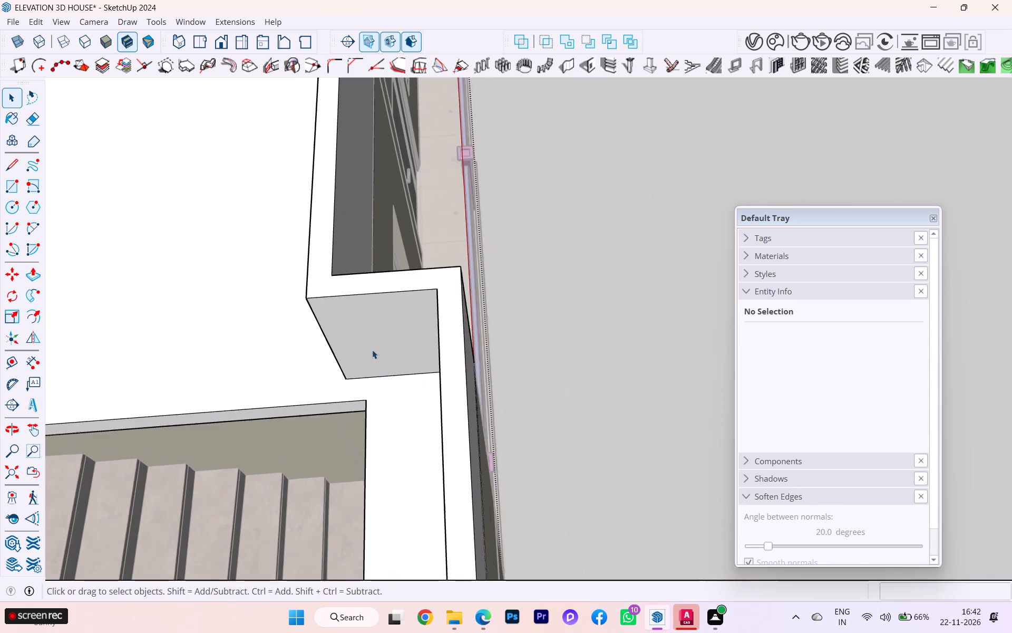
pyautogui.scroll(1, 372, 350)
pyautogui.click(373, 334)
pyautogui.moveTo(363, 343); pyautogui.dragTo(539, 359, button='middle')
pyautogui.scroll(-1, 517, 356)
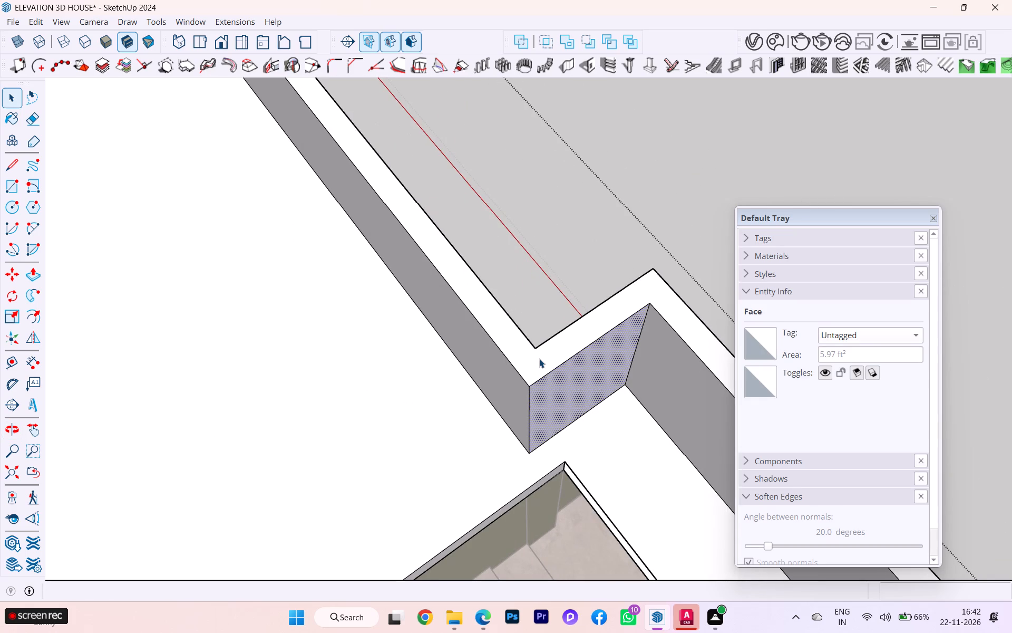
pyautogui.press('p')
pyautogui.press('Return')
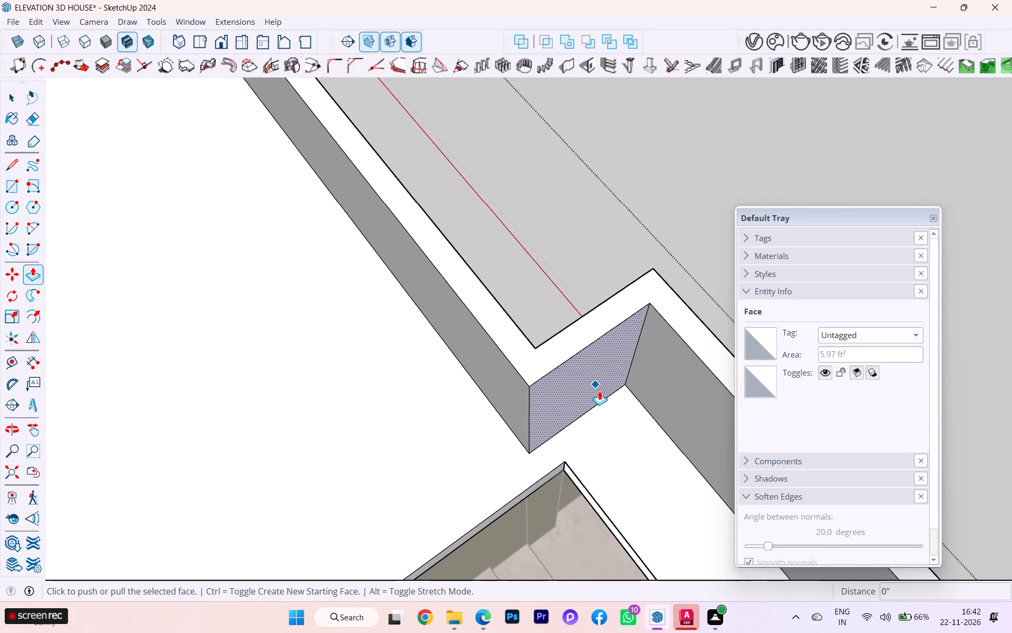
pyautogui.click(535, 400)
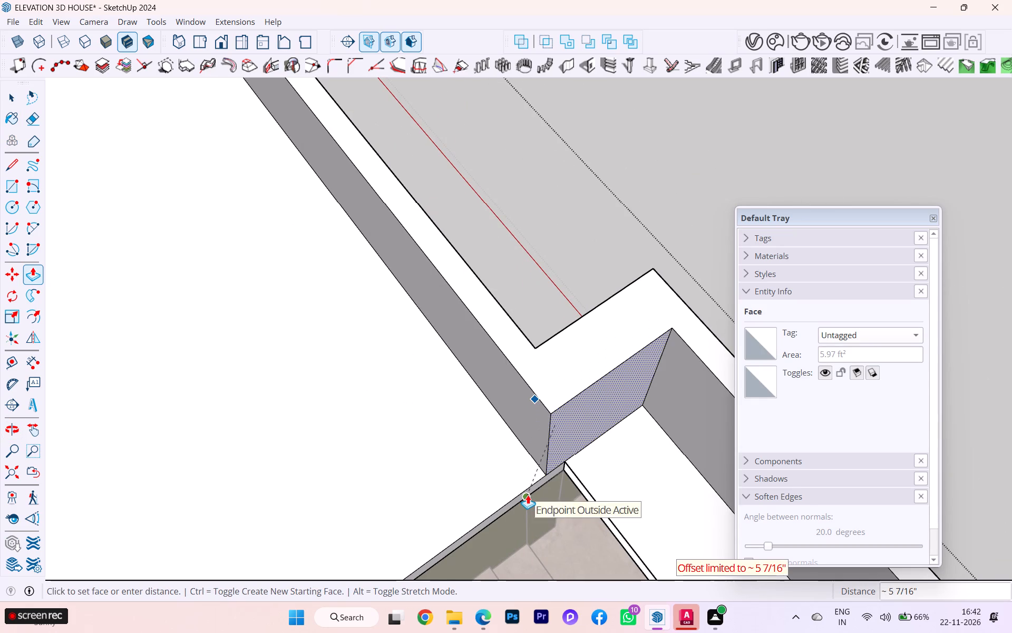
pyautogui.click(528, 495)
# Return to the Select tool and close the roof slab group.
pyautogui.scroll(-1, 593, 483)
pyautogui.moveTo(594, 483); pyautogui.dragTo(453, 385, button='middle')
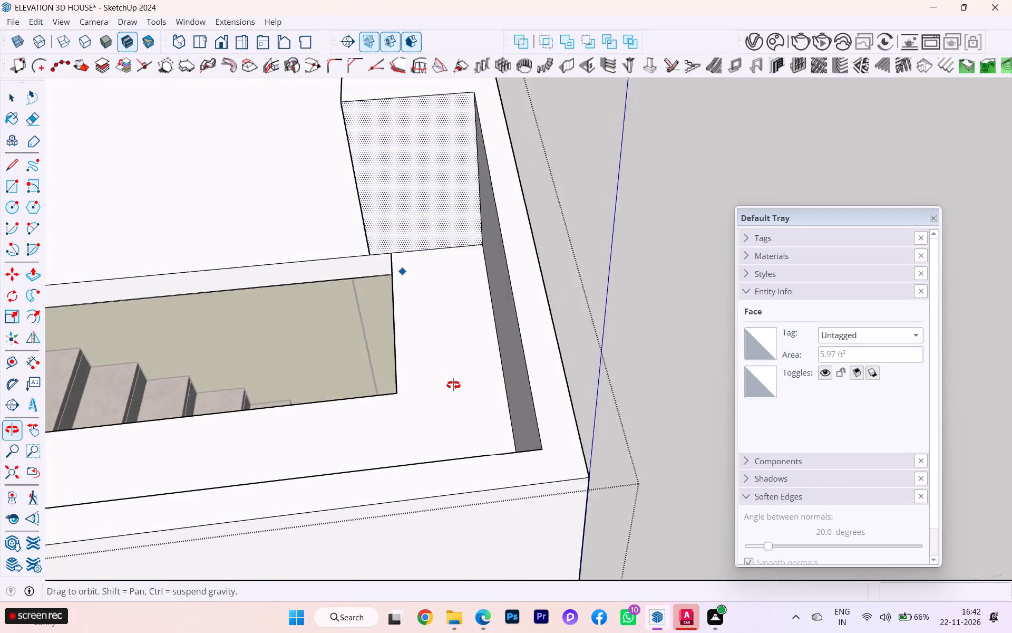
pyautogui.moveTo(453, 385); pyautogui.dragTo(463, 388, button='middle')
pyautogui.scroll(-1, 479, 389)
pyautogui.scroll(3, 518, 392)
pyautogui.scroll(-4, 520, 393)
pyautogui.scroll(-2, 461, 412)
pyautogui.scroll(1, 461, 412)
pyautogui.scroll(-2, 461, 412)
pyautogui.moveTo(473, 440); pyautogui.dragTo(629, 452, button='middle')
pyautogui.scroll(-4, 338, 321)
pyautogui.scroll(1, 340, 330)
pyautogui.scroll(-1, 343, 334)
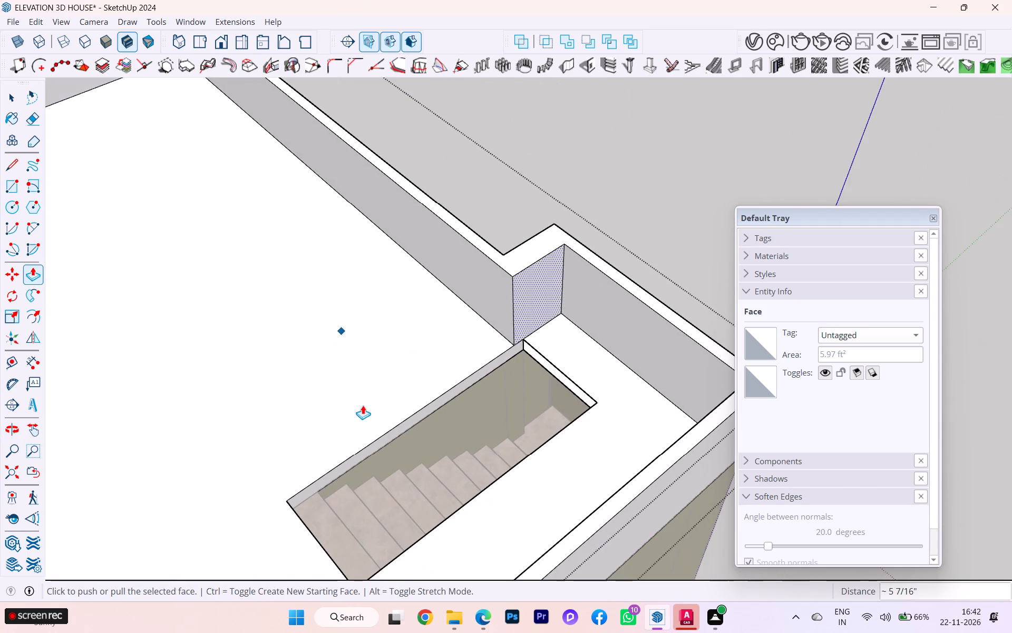
pyautogui.scroll(-1, 362, 415)
pyautogui.moveTo(363, 417); pyautogui.dragTo(666, 412, button='middle')
pyautogui.scroll(-5, 455, 369)
pyautogui.moveTo(394, 376); pyautogui.dragTo(520, 437, button='middle')
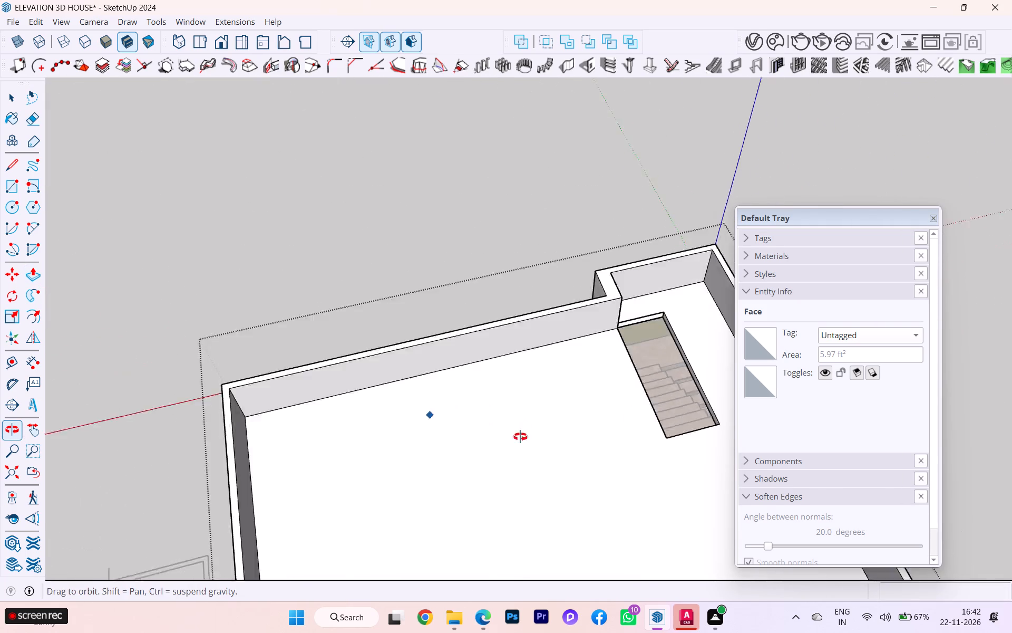
pyautogui.moveTo(520, 437); pyautogui.dragTo(533, 439, button='middle')
pyautogui.scroll(6, 298, 476)
pyautogui.scroll(-3, 403, 335)
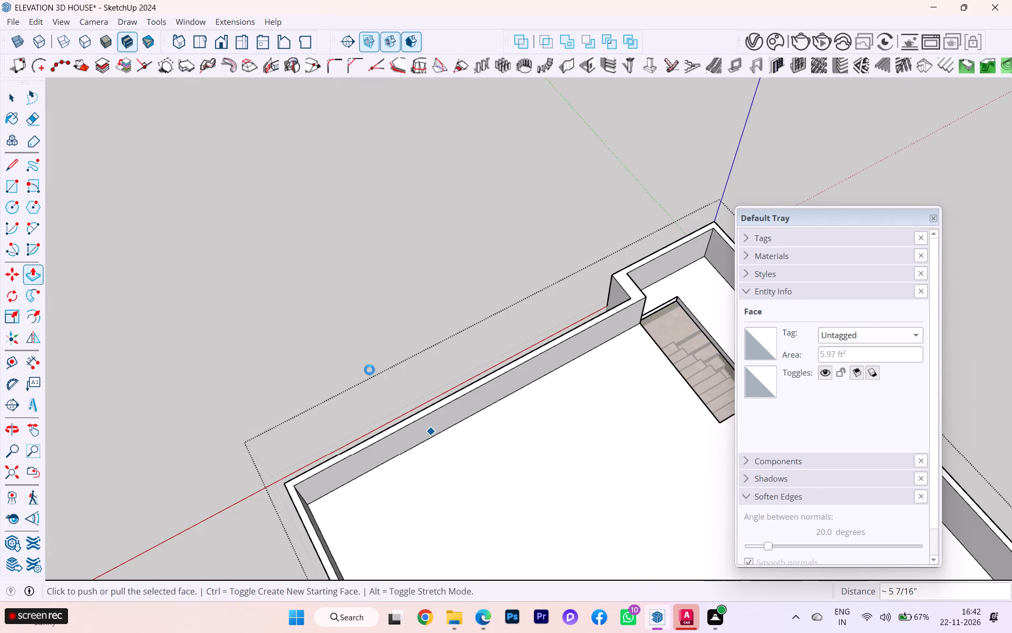
pyautogui.scroll(-4, 308, 385)
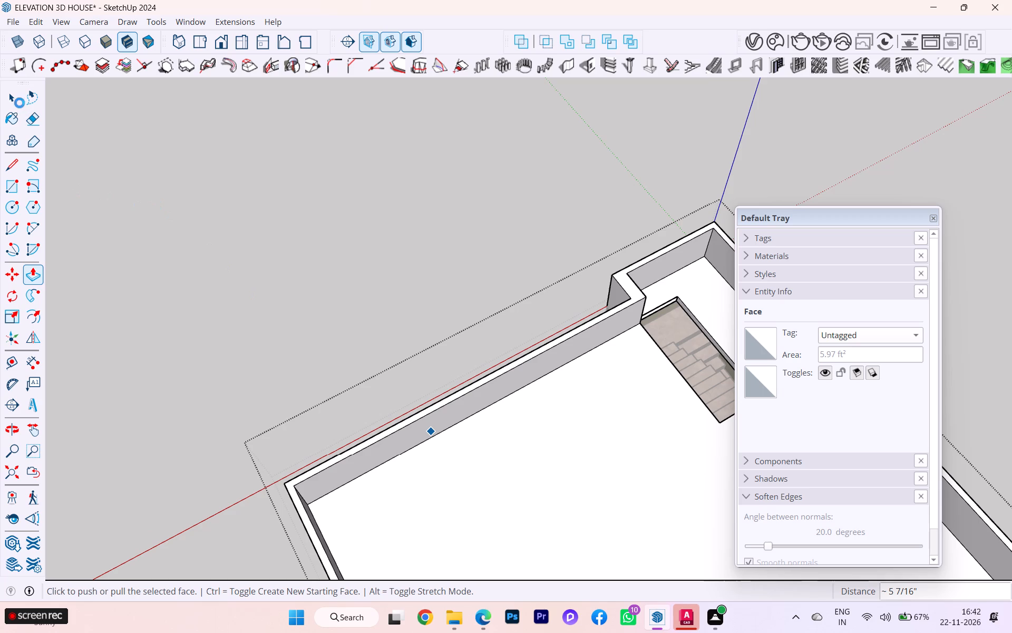
pyautogui.click(17, 111)
pyautogui.click(12, 95)
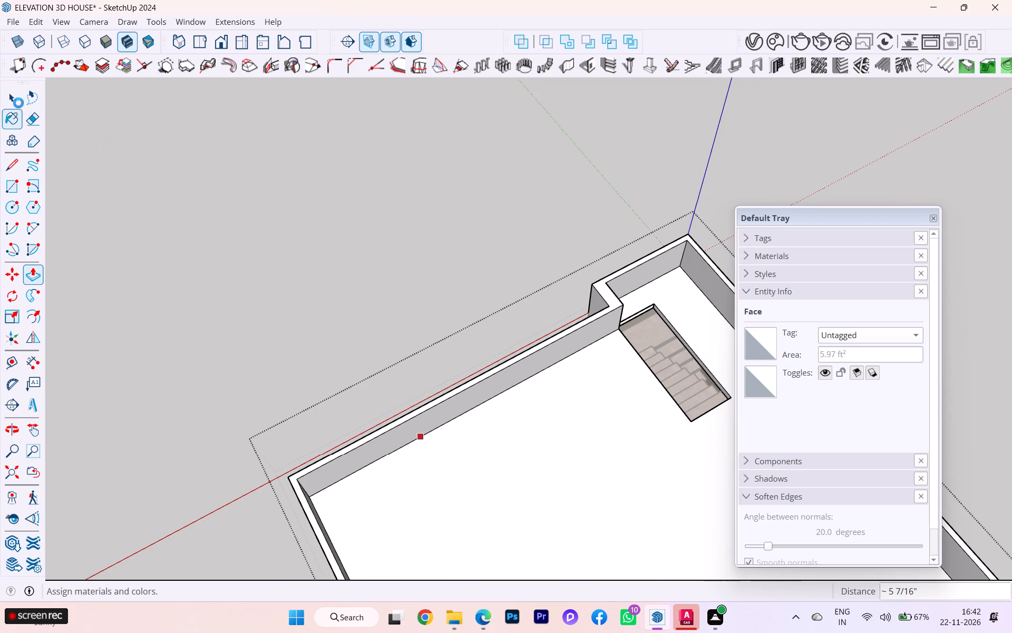
pyautogui.click(12, 97)
pyautogui.click(237, 191)
# Select the roof slab group at the stair projection's corner and paste the copied slab edge geometry in place outside it.
pyautogui.scroll(-3, 235, 209)
pyautogui.scroll(1, 234, 213)
pyautogui.moveTo(245, 219); pyautogui.dragTo(659, 225, button='middle')
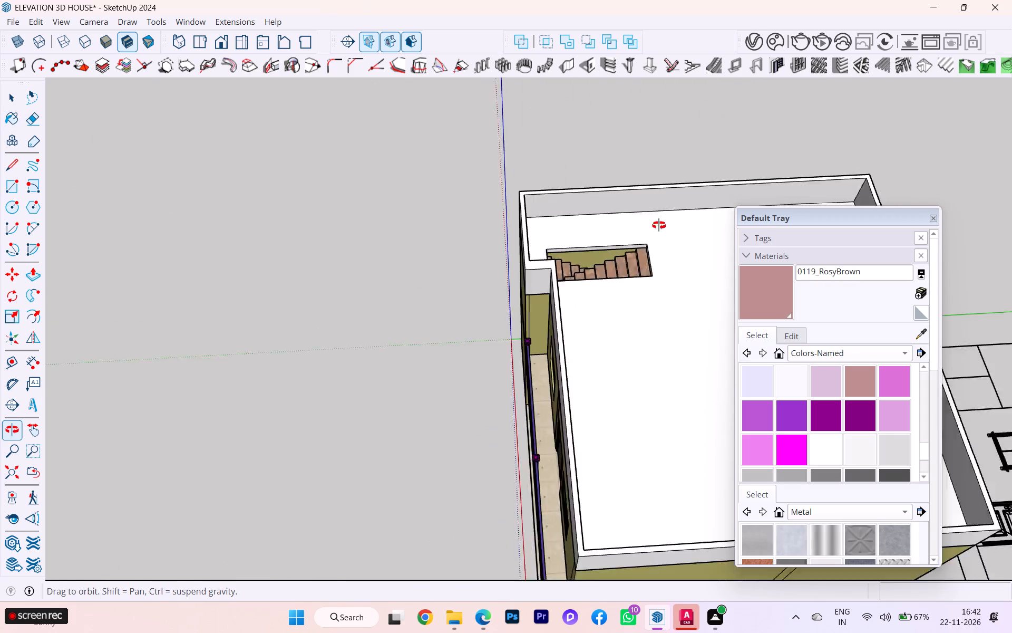
pyautogui.moveTo(659, 225); pyautogui.dragTo(953, 219, button='middle')
pyautogui.scroll(-2, 953, 219)
pyautogui.moveTo(588, 269); pyautogui.dragTo(801, 189, button='middle')
pyautogui.scroll(4, 717, 164)
pyautogui.scroll(-1, 612, 145)
pyautogui.scroll(4, 612, 145)
pyautogui.scroll(-1, 612, 145)
pyautogui.scroll(5, 612, 145)
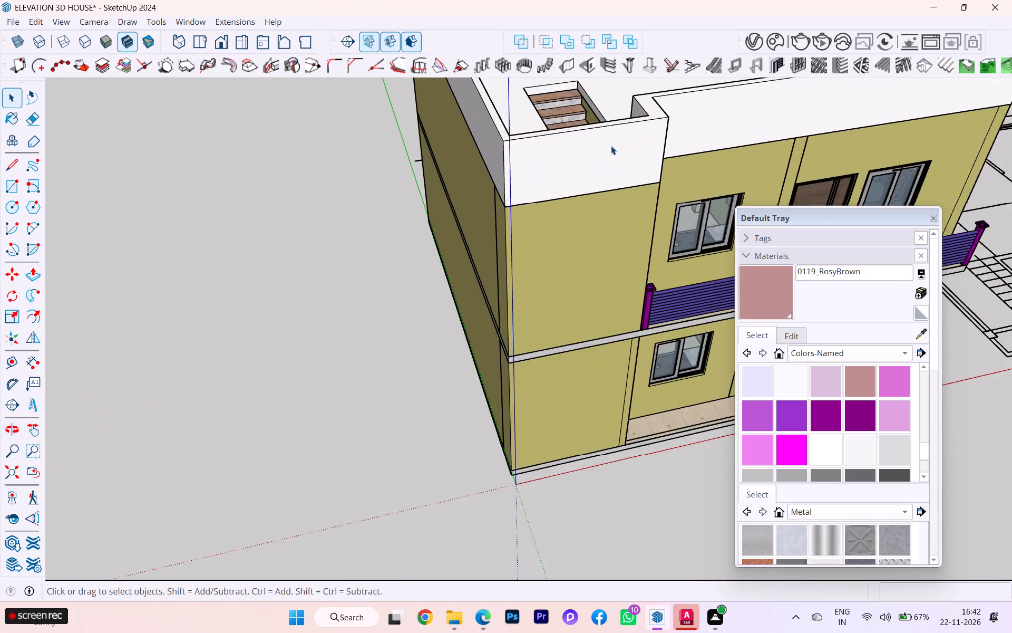
pyautogui.scroll(3, 611, 146)
pyautogui.moveTo(488, 169); pyautogui.dragTo(435, 191, button='middle')
pyautogui.scroll(3, 513, 179)
pyautogui.scroll(-2, 518, 180)
pyautogui.moveTo(513, 189); pyautogui.dragTo(530, 156, button='middle')
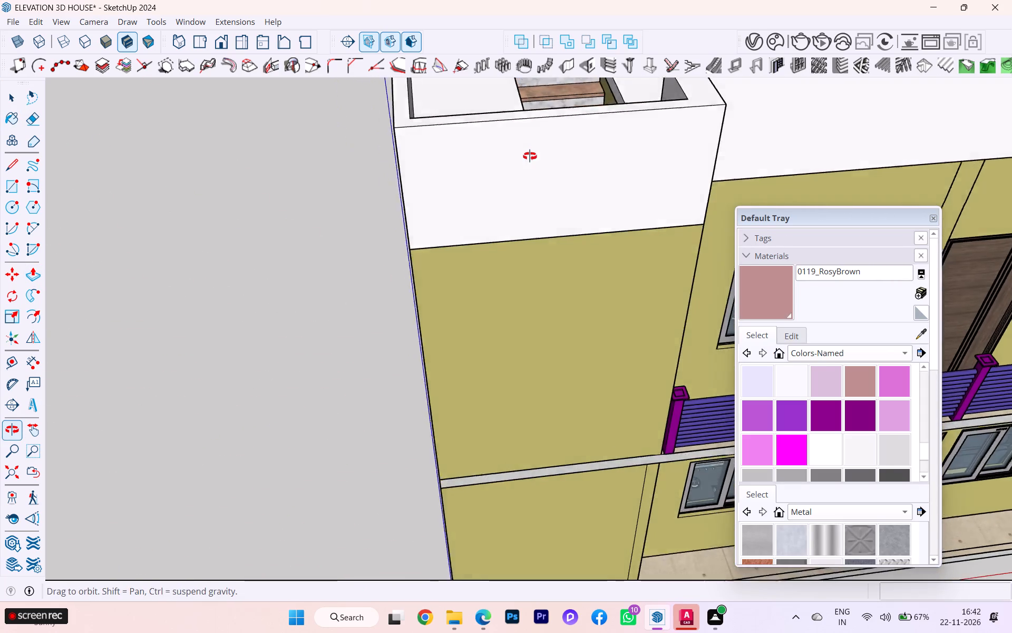
pyautogui.moveTo(530, 156); pyautogui.dragTo(558, 130, button='middle')
pyautogui.scroll(3, 560, 153)
pyautogui.scroll(-1, 524, 174)
pyautogui.scroll(1, 523, 174)
pyautogui.scroll(-3, 520, 176)
pyautogui.moveTo(535, 191); pyautogui.dragTo(743, 244, button='middle')
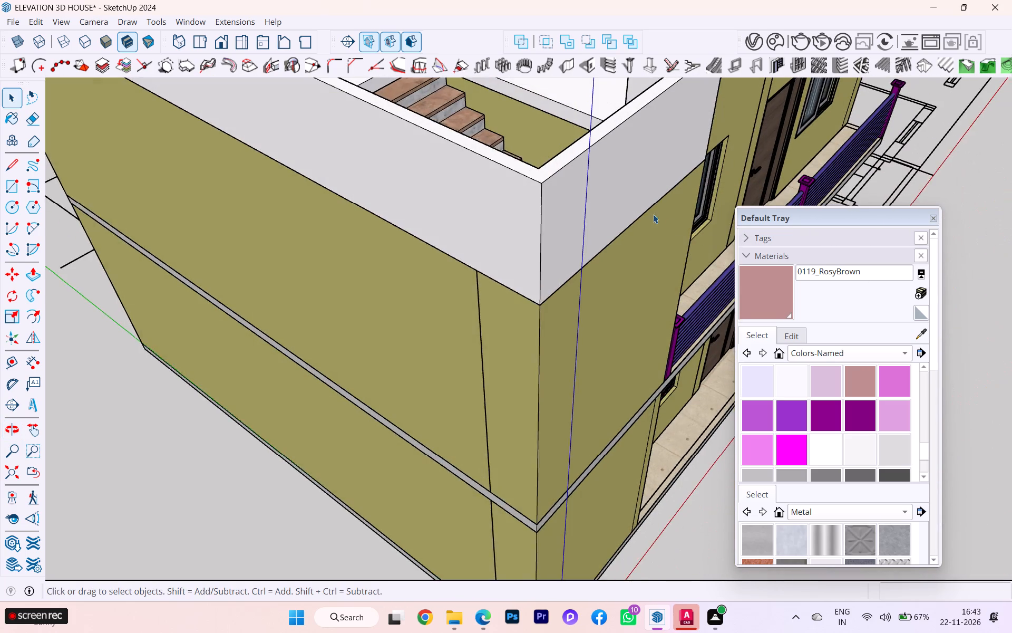
pyautogui.scroll(1, 635, 202)
pyautogui.scroll(-1, 628, 198)
pyautogui.scroll(1, 627, 198)
pyautogui.click(597, 195)
pyautogui.scroll(-3, 383, 251)
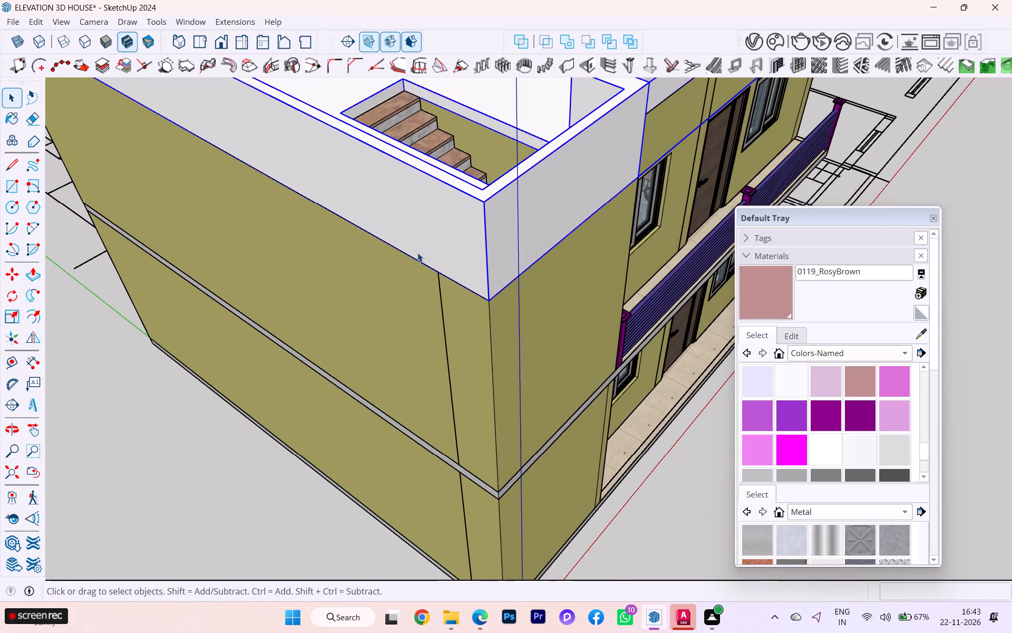
pyautogui.moveTo(417, 252); pyautogui.dragTo(333, 242, button='middle')
pyautogui.click(38, 27)
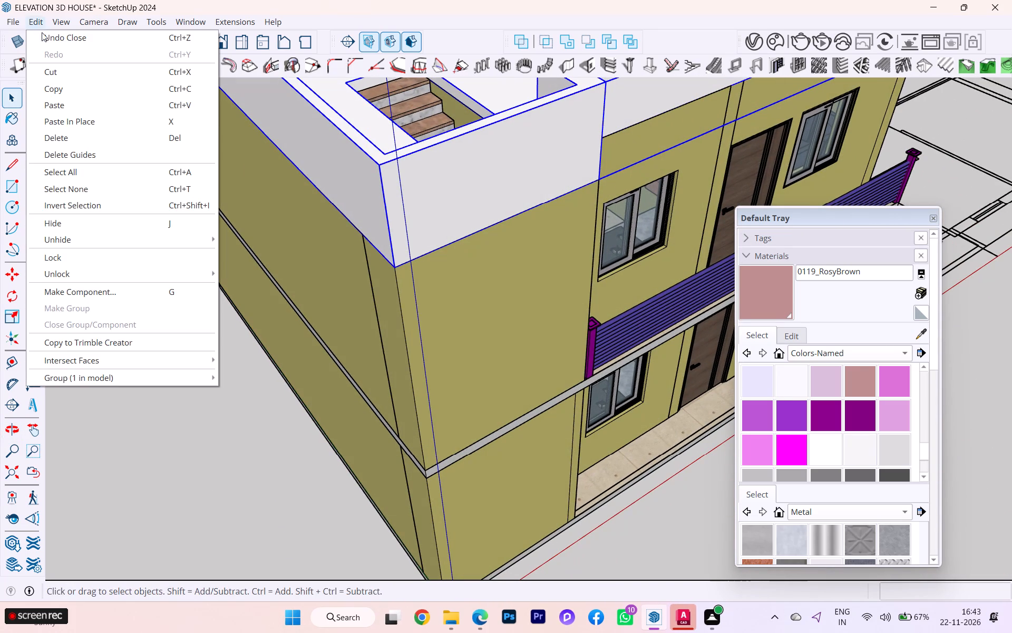
pyautogui.click(118, 124)
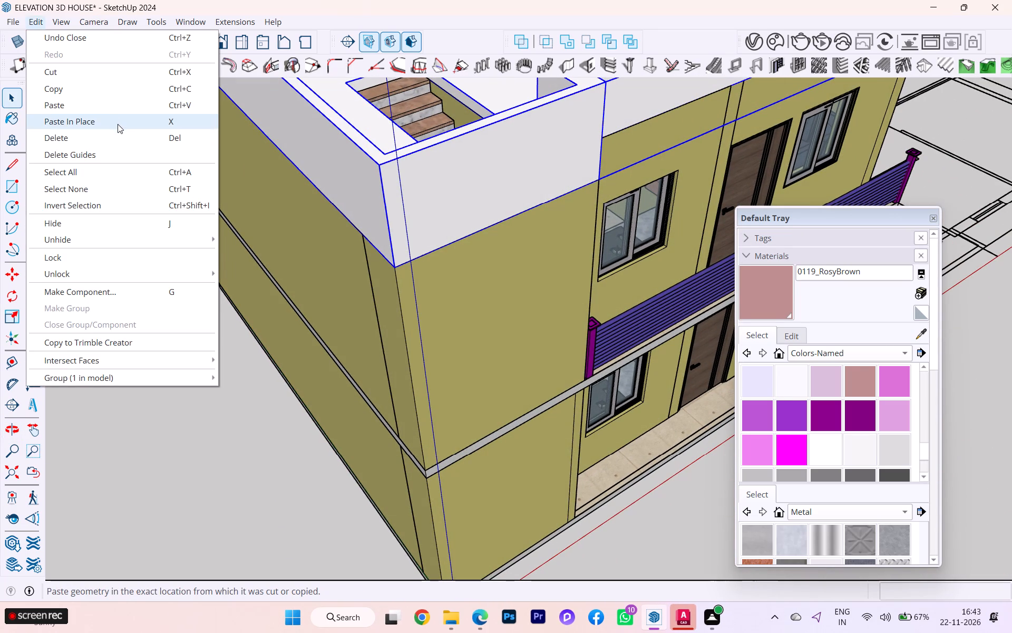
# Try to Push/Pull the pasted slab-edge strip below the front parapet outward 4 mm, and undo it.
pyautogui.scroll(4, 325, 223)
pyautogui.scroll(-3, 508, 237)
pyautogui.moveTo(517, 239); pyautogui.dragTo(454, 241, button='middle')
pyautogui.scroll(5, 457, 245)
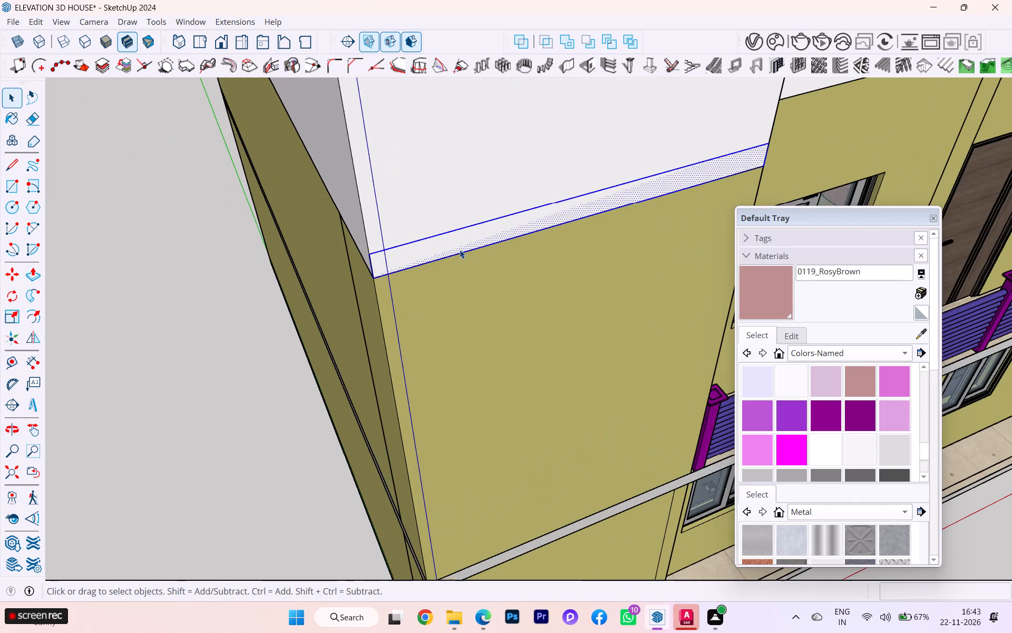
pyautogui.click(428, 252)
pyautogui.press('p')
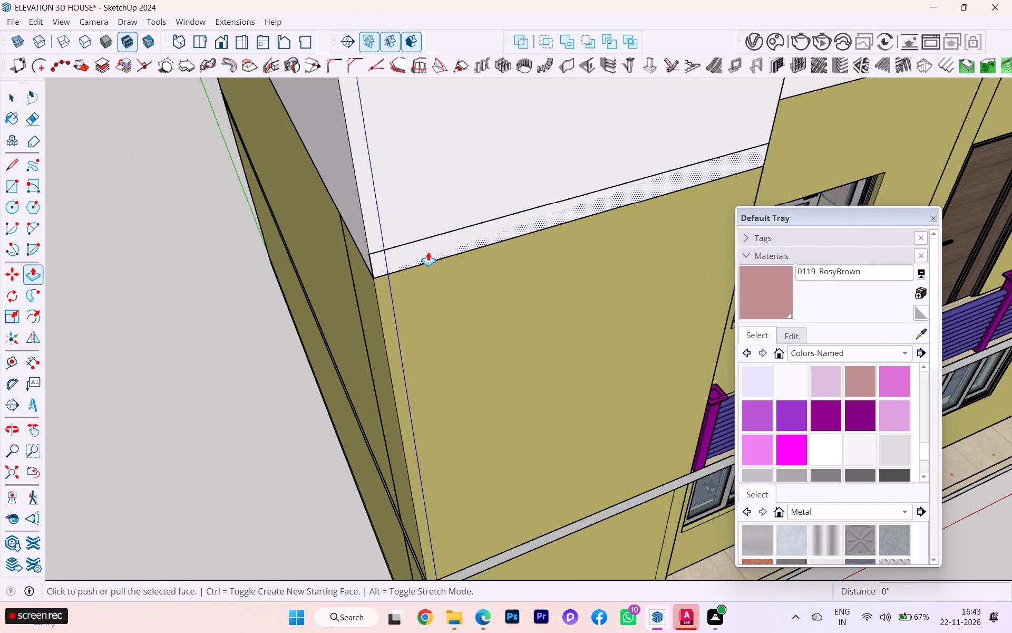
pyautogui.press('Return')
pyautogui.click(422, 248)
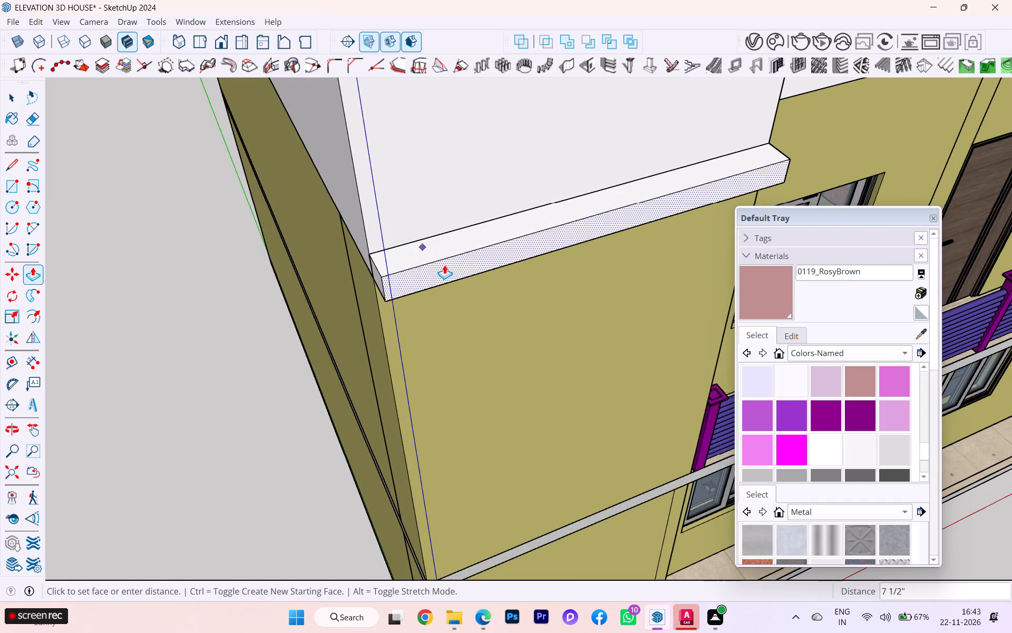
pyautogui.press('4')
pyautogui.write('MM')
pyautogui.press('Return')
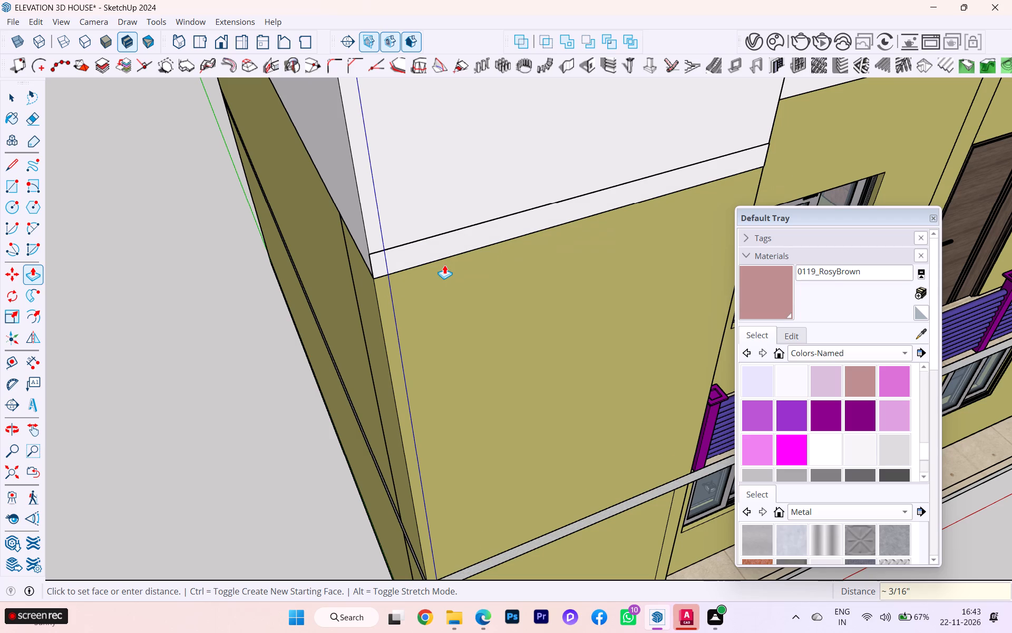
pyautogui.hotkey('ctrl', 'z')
# Push/Pull the pasted slab-edge strip's front face outward 2".
pyautogui.click(422, 246)
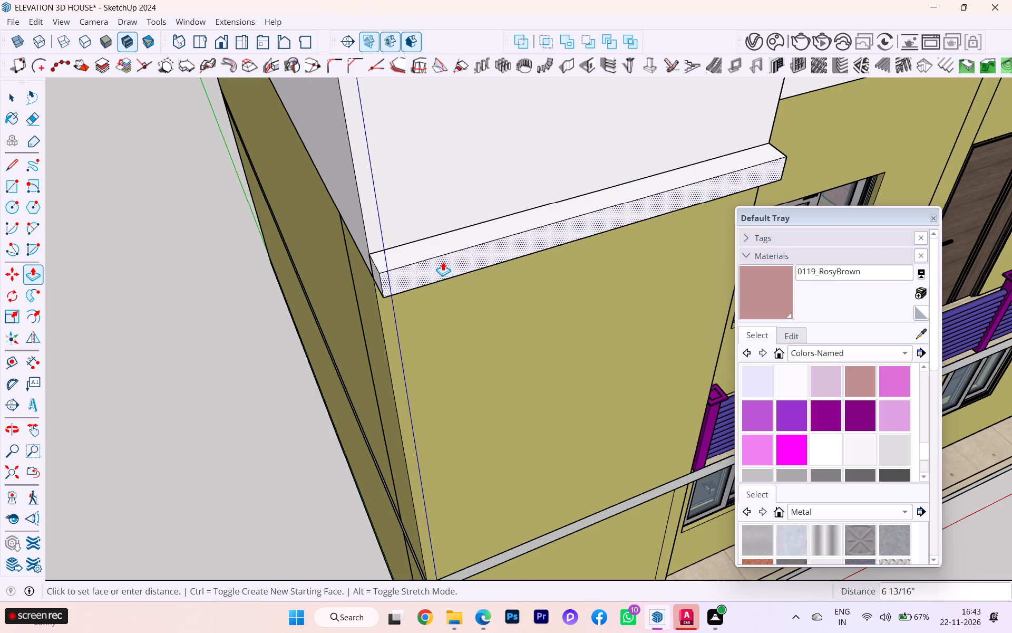
pyautogui.press('2')
pyautogui.press('Return')
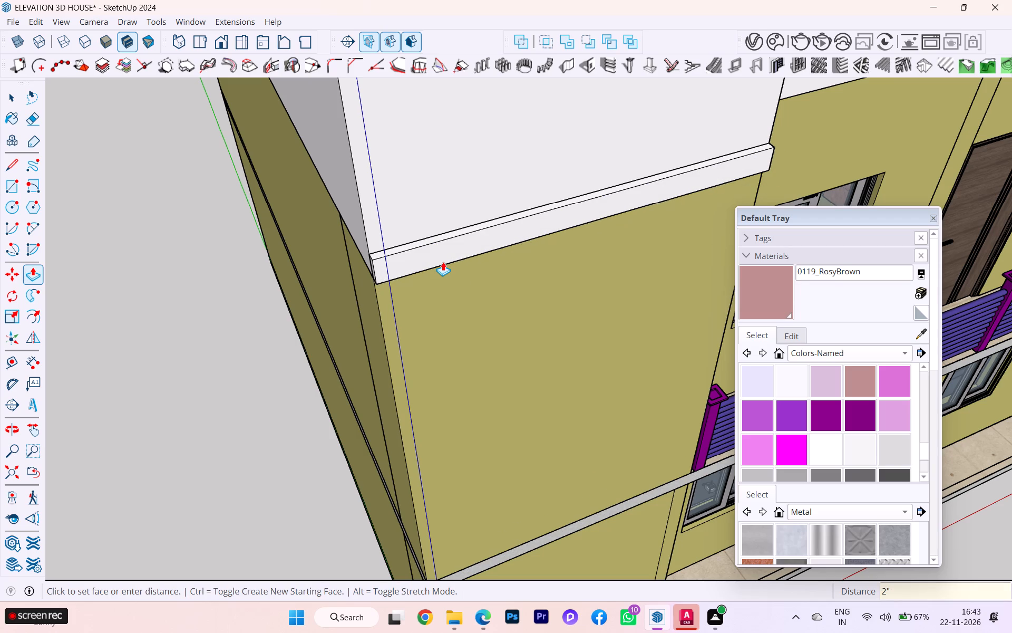
# Push/Pull the strip's top face up 3' to reach the top of the parapet.
pyautogui.scroll(11, 405, 246)
pyautogui.scroll(-3, 353, 268)
pyautogui.moveTo(351, 281); pyautogui.dragTo(513, 332, button='middle')
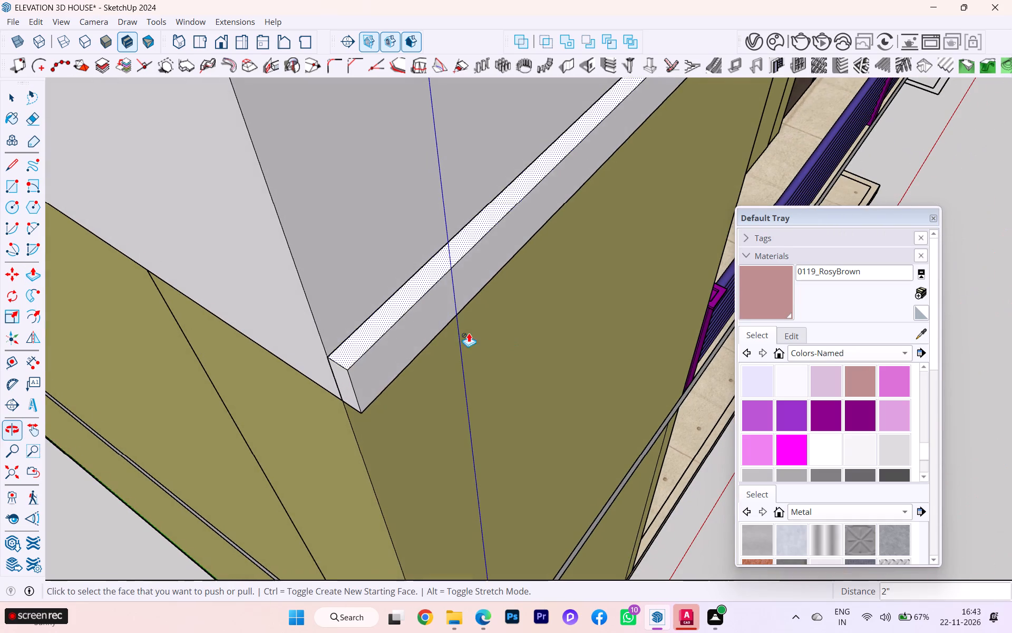
pyautogui.click(349, 342)
pyautogui.scroll(-1, 361, 303)
pyautogui.scroll(1, 361, 304)
pyautogui.scroll(-1, 362, 305)
pyautogui.scroll(3, 365, 311)
pyautogui.scroll(-9, 375, 340)
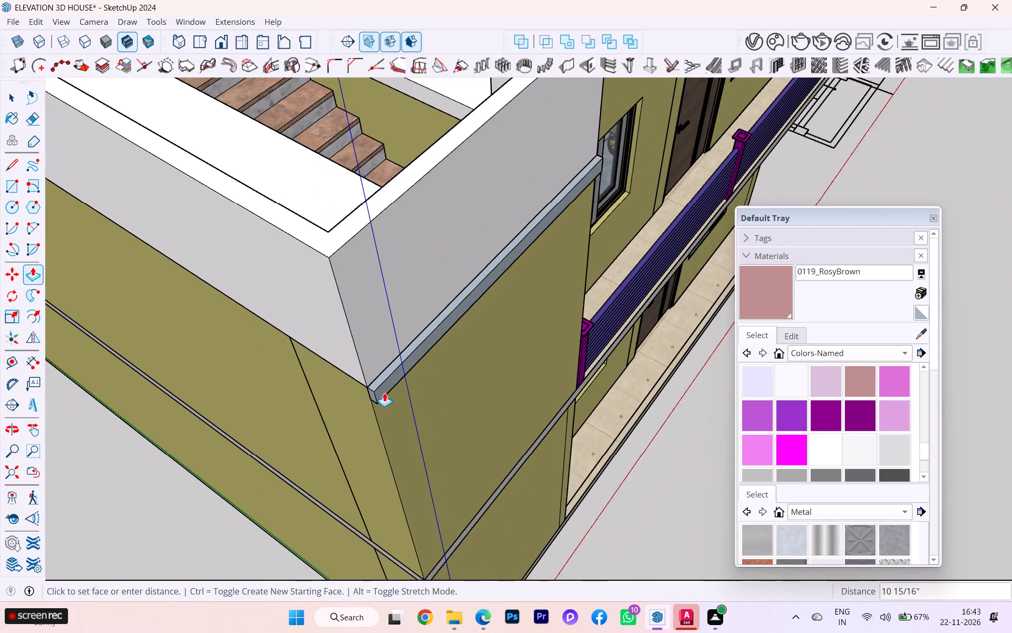
pyautogui.scroll(-1, 384, 392)
pyautogui.scroll(2, 334, 255)
pyautogui.click(338, 273)
# Push/Pull the panel's underside down 20' 6" to the top corner of the ground-level plinth.
pyautogui.scroll(-2, 452, 287)
pyautogui.moveTo(454, 296); pyautogui.dragTo(392, 194, button='middle')
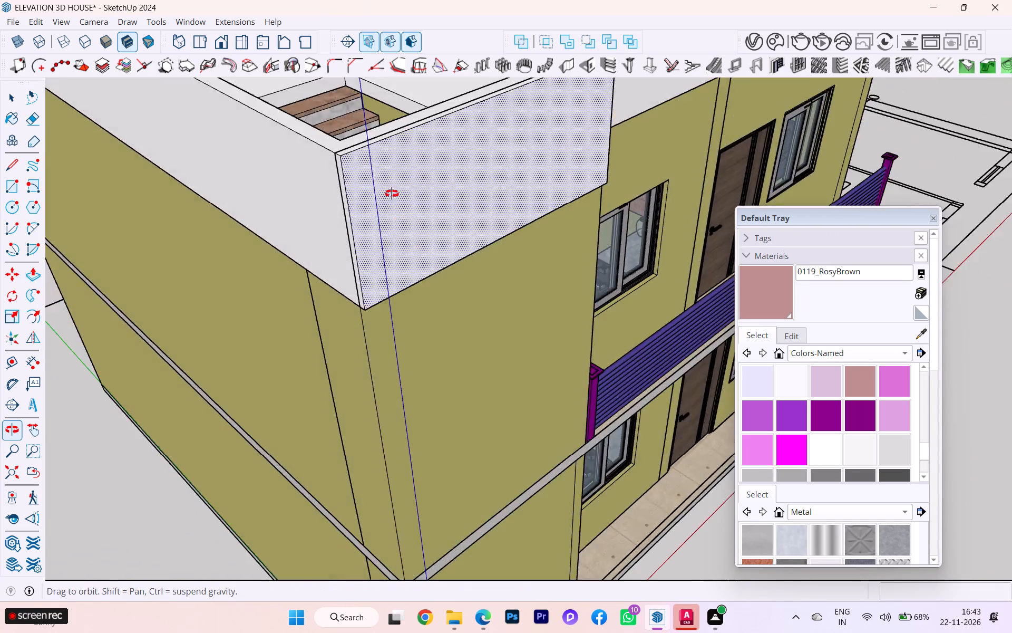
pyautogui.moveTo(392, 194); pyautogui.dragTo(342, 69, button='middle')
pyautogui.scroll(2, 341, 65)
pyautogui.scroll(-3, 398, 178)
pyautogui.scroll(2, 398, 178)
pyautogui.scroll(-2, 398, 178)
pyautogui.scroll(1, 398, 178)
pyautogui.scroll(-1, 362, 194)
pyautogui.moveTo(362, 192); pyautogui.dragTo(390, 61, button='middle')
pyautogui.scroll(5, 420, 112)
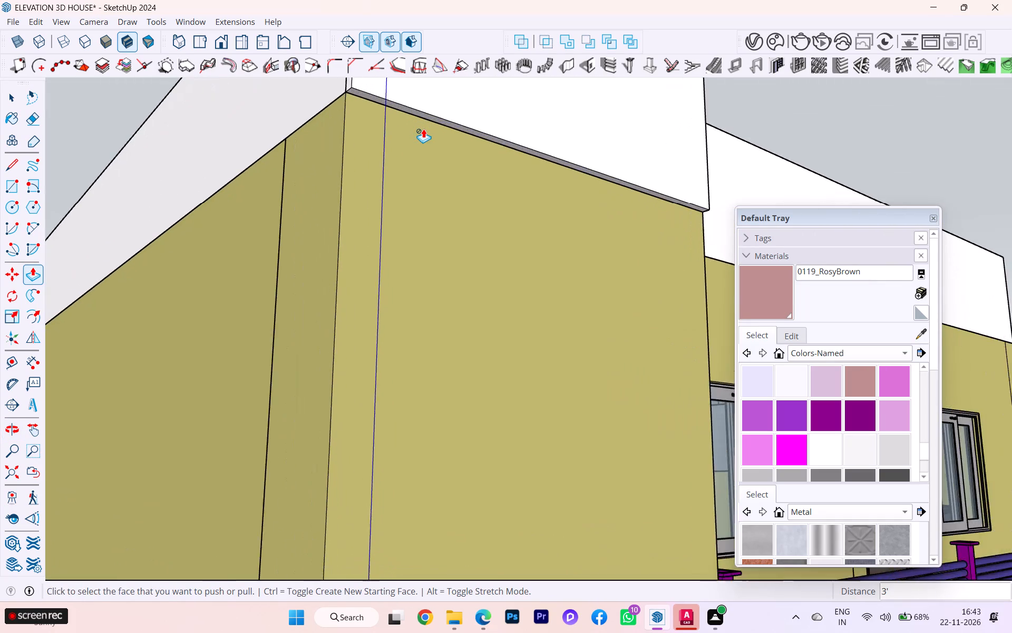
pyautogui.scroll(7, 423, 129)
pyautogui.click(397, 104)
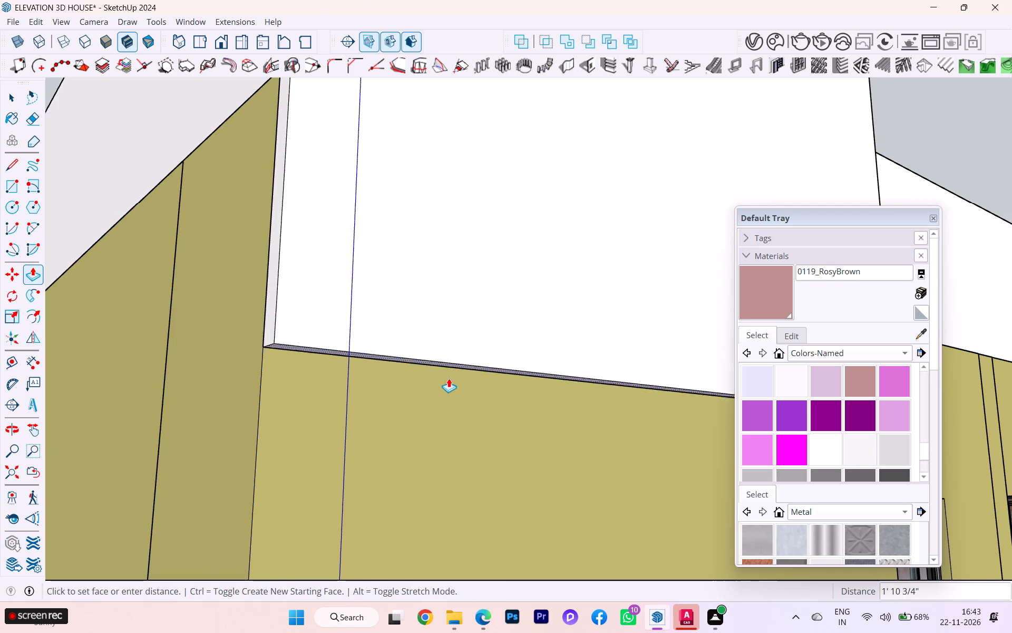
pyautogui.scroll(-9, 393, 304)
pyautogui.scroll(1, 379, 267)
pyautogui.scroll(-3, 379, 267)
pyautogui.scroll(2, 379, 267)
pyautogui.scroll(-10, 379, 267)
pyautogui.scroll(1, 380, 250)
pyautogui.scroll(-2, 380, 250)
pyautogui.scroll(1, 380, 250)
pyautogui.scroll(-10, 378, 248)
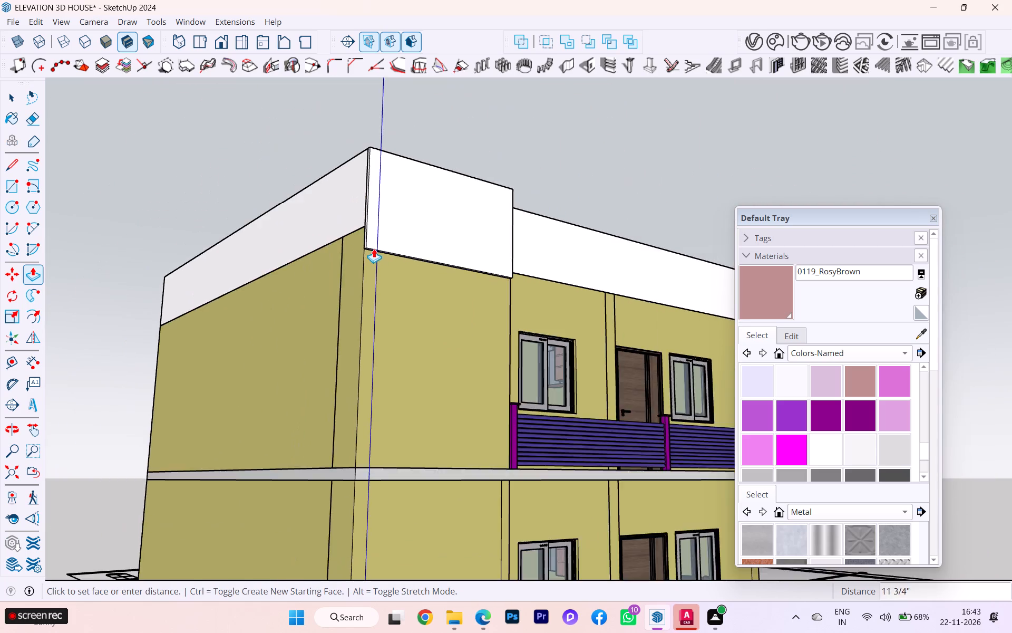
pyautogui.scroll(4, 373, 246)
pyautogui.scroll(-3, 373, 246)
pyautogui.scroll(3, 373, 246)
pyautogui.scroll(-1, 373, 246)
pyautogui.scroll(-2, 366, 295)
pyautogui.scroll(4, 366, 294)
pyautogui.scroll(-6, 366, 294)
pyautogui.scroll(1, 364, 293)
pyautogui.scroll(-1, 362, 295)
pyautogui.scroll(1, 362, 295)
pyautogui.scroll(-3, 362, 296)
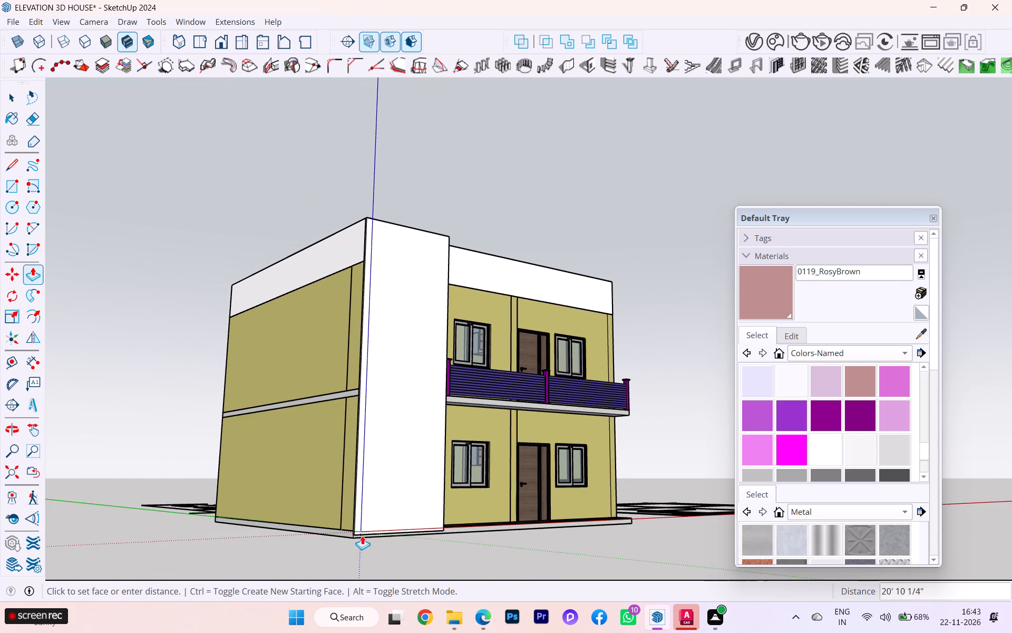
pyautogui.scroll(1, 356, 534)
pyautogui.scroll(-1, 355, 534)
pyautogui.scroll(1, 355, 534)
pyautogui.scroll(-1, 355, 533)
pyautogui.scroll(1, 355, 533)
pyautogui.scroll(-2, 354, 532)
pyautogui.scroll(1, 354, 532)
pyautogui.scroll(-2, 354, 532)
pyautogui.scroll(7, 354, 532)
pyautogui.scroll(-1, 354, 536)
pyautogui.scroll(1, 354, 536)
pyautogui.scroll(-2, 354, 536)
pyautogui.scroll(2, 354, 534)
pyautogui.scroll(-1, 353, 533)
pyautogui.scroll(14, 353, 533)
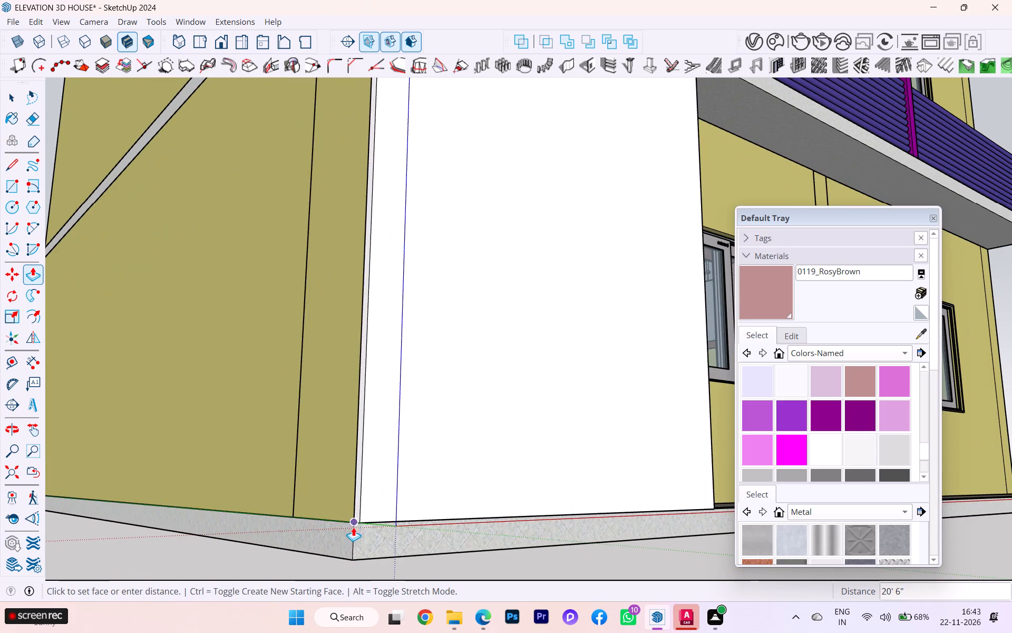
pyautogui.click(352, 519)
# Return to the Select tool and examine the full-height front panel from its base to its junction with the parapet beside the stair opening.
pyautogui.scroll(-4, 449, 450)
pyautogui.scroll(1, 450, 449)
pyautogui.scroll(-1, 450, 449)
pyautogui.scroll(-1, 485, 423)
pyautogui.moveTo(478, 430); pyautogui.dragTo(298, 525, button='middle')
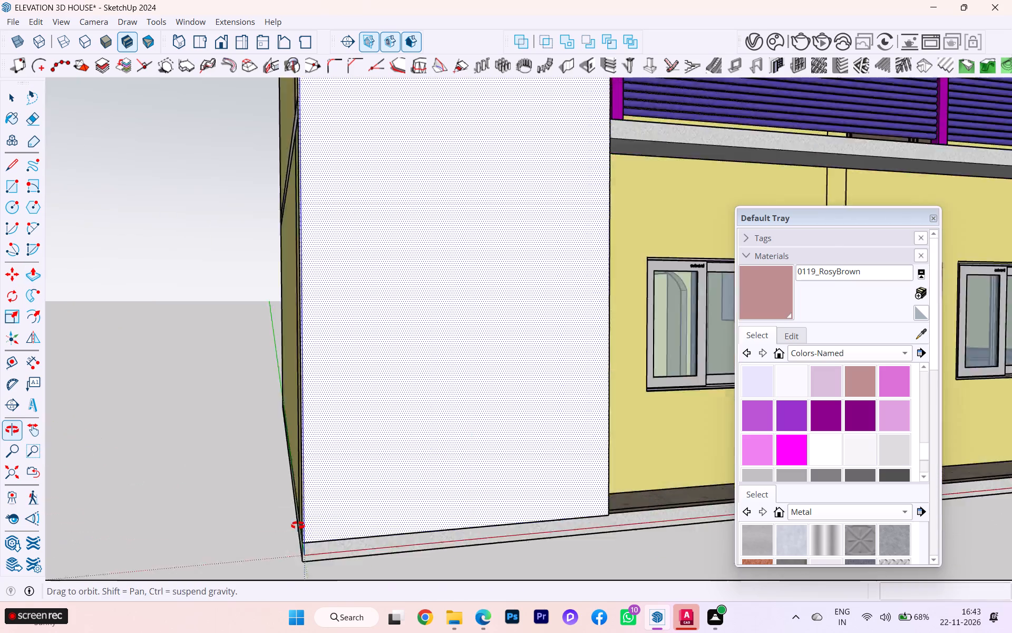
pyautogui.moveTo(298, 525); pyautogui.dragTo(192, 572, button='middle')
pyautogui.scroll(-1, 456, 407)
pyautogui.scroll(2, 456, 407)
pyautogui.moveTo(449, 429); pyautogui.dragTo(344, 527, button='middle')
pyautogui.scroll(-11, 464, 268)
pyautogui.scroll(1, 483, 334)
pyautogui.scroll(-1, 483, 335)
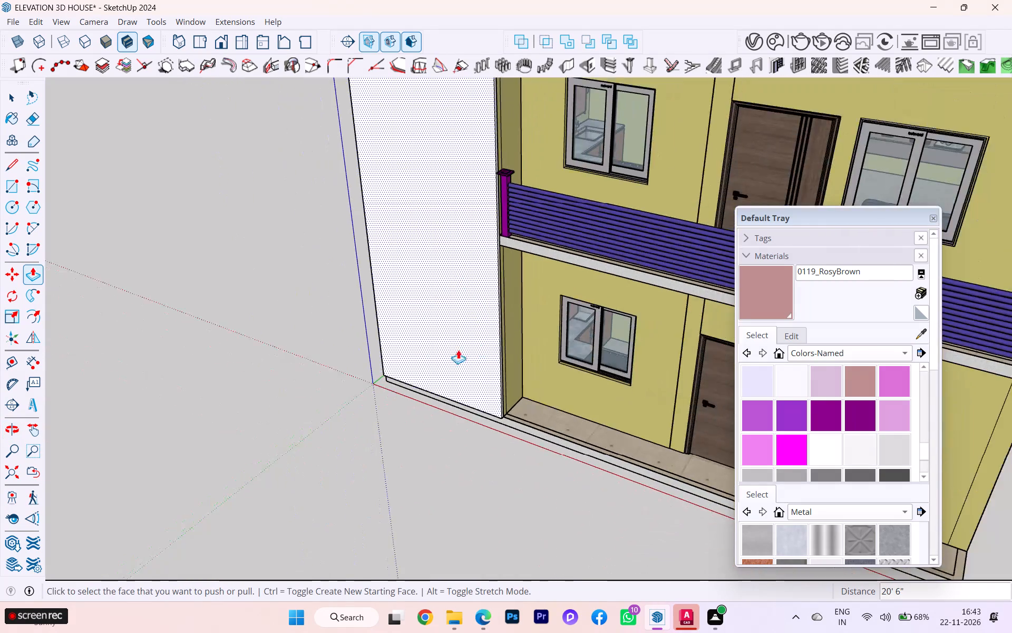
pyautogui.scroll(-1, 390, 344)
pyautogui.scroll(11, 390, 344)
pyautogui.scroll(-6, 390, 345)
pyautogui.click(18, 99)
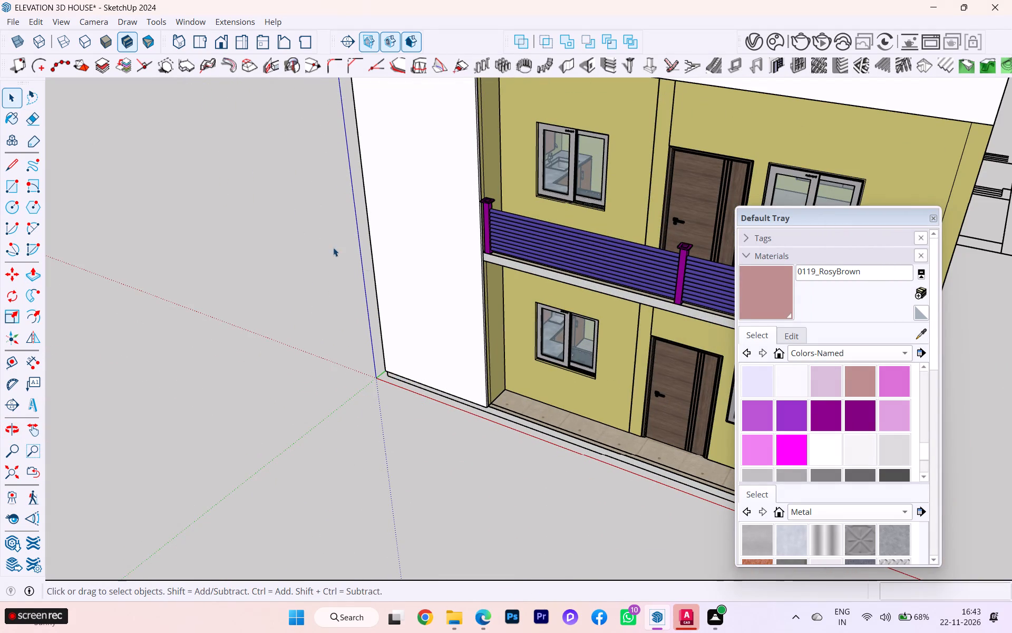
pyautogui.click(364, 261)
pyautogui.scroll(-4, 285, 266)
pyautogui.moveTo(298, 268); pyautogui.dragTo(584, 407, button='middle')
pyautogui.scroll(1, 612, 380)
pyautogui.scroll(-2, 618, 376)
pyautogui.scroll(4, 621, 374)
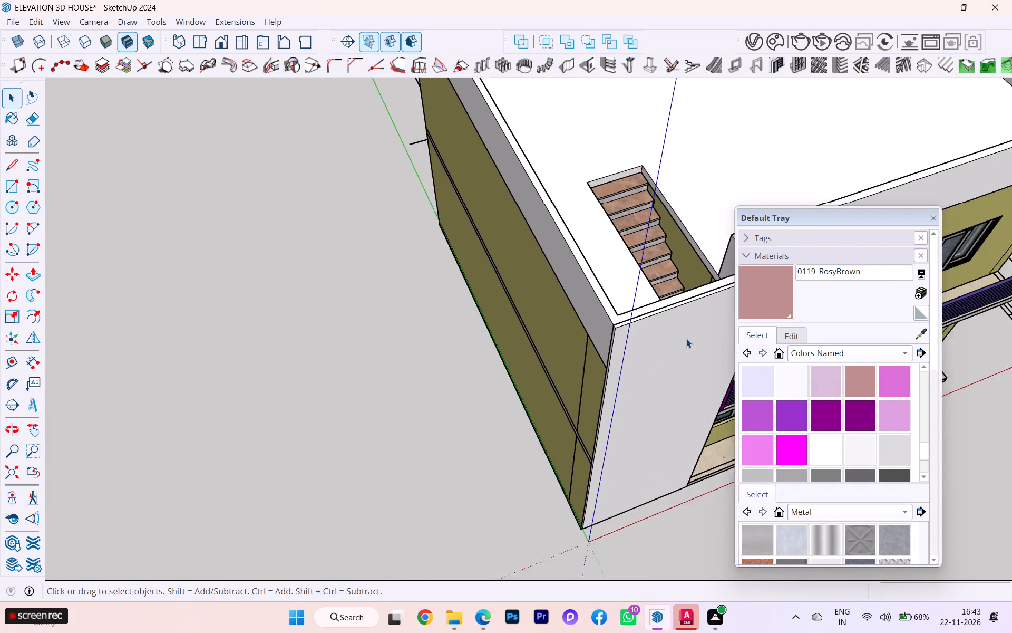
pyautogui.scroll(2, 686, 339)
pyautogui.moveTo(683, 331); pyautogui.dragTo(151, 295, button='middle')
pyautogui.scroll(2, 332, 231)
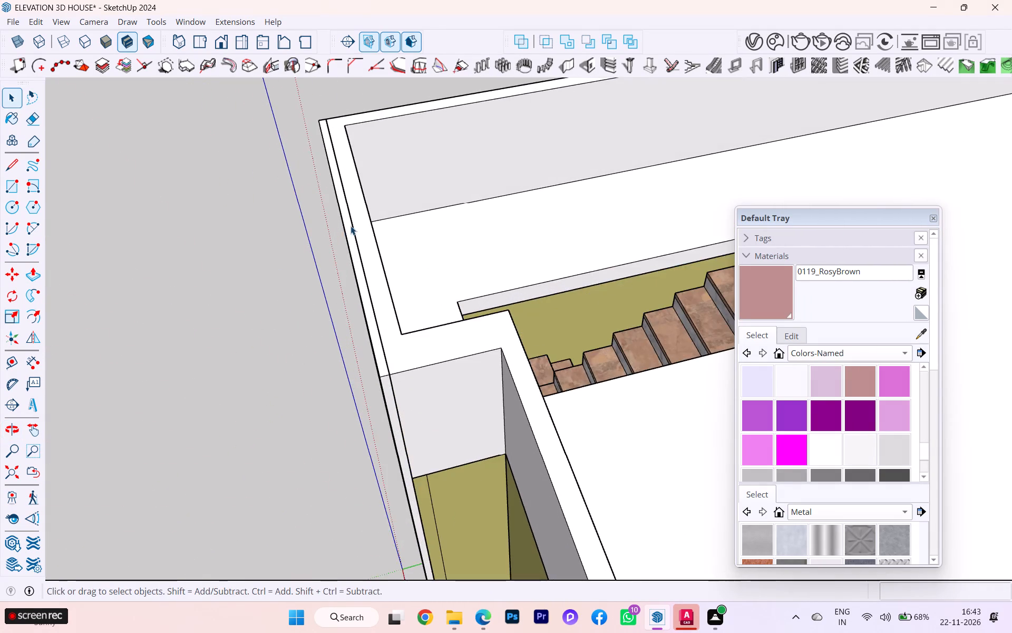
pyautogui.scroll(-1, 369, 240)
pyautogui.moveTo(369, 243); pyautogui.dragTo(80, 289, button='middle')
pyautogui.scroll(5, 450, 211)
pyautogui.scroll(-1, 451, 210)
pyautogui.scroll(1, 451, 210)
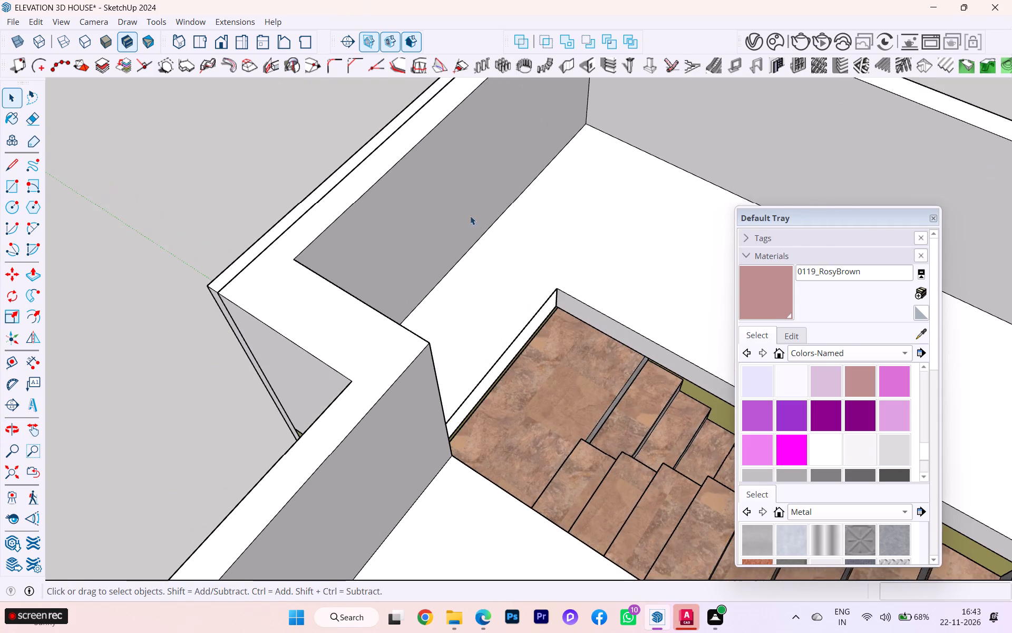
pyautogui.scroll(-3, 483, 229)
pyautogui.moveTo(478, 253); pyautogui.dragTo(573, 314, button='middle')
pyautogui.scroll(3, 573, 314)
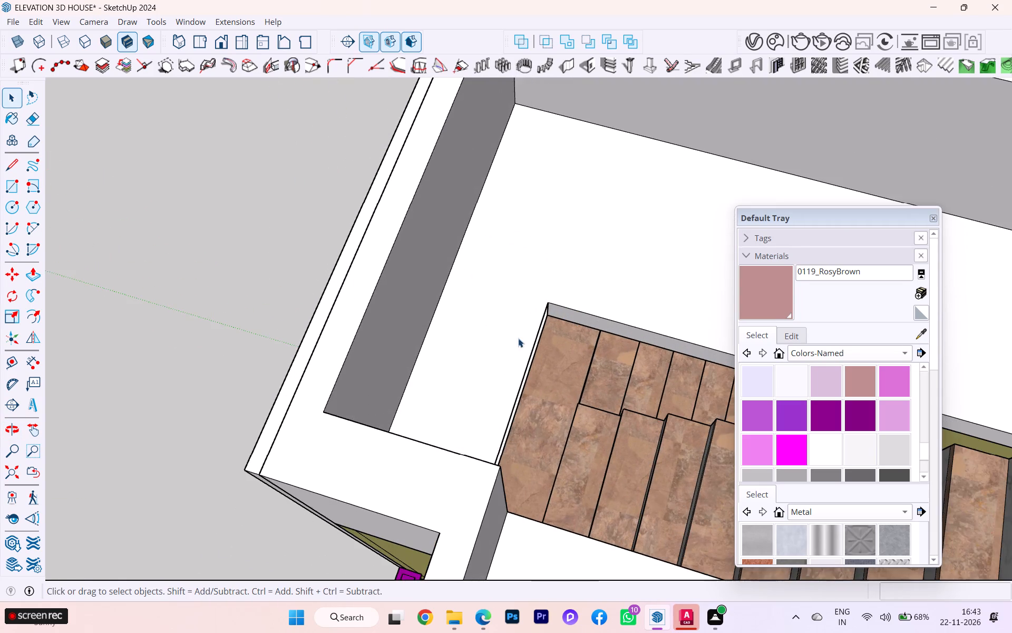
pyautogui.scroll(-3, 476, 352)
pyautogui.moveTo(435, 337); pyautogui.dragTo(302, 330, button='middle')
pyautogui.scroll(3, 518, 328)
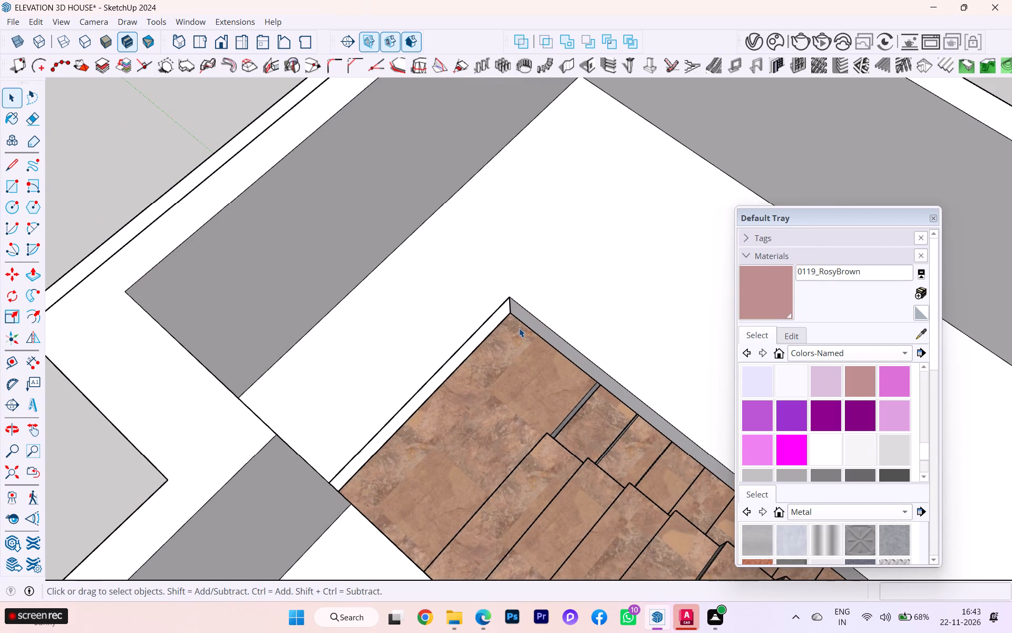
pyautogui.scroll(-1, 519, 334)
pyautogui.scroll(-1, 292, 343)
pyautogui.scroll(1, 274, 346)
pyautogui.scroll(-1, 268, 346)
pyautogui.moveTo(268, 346); pyautogui.dragTo(559, 328, button='middle')
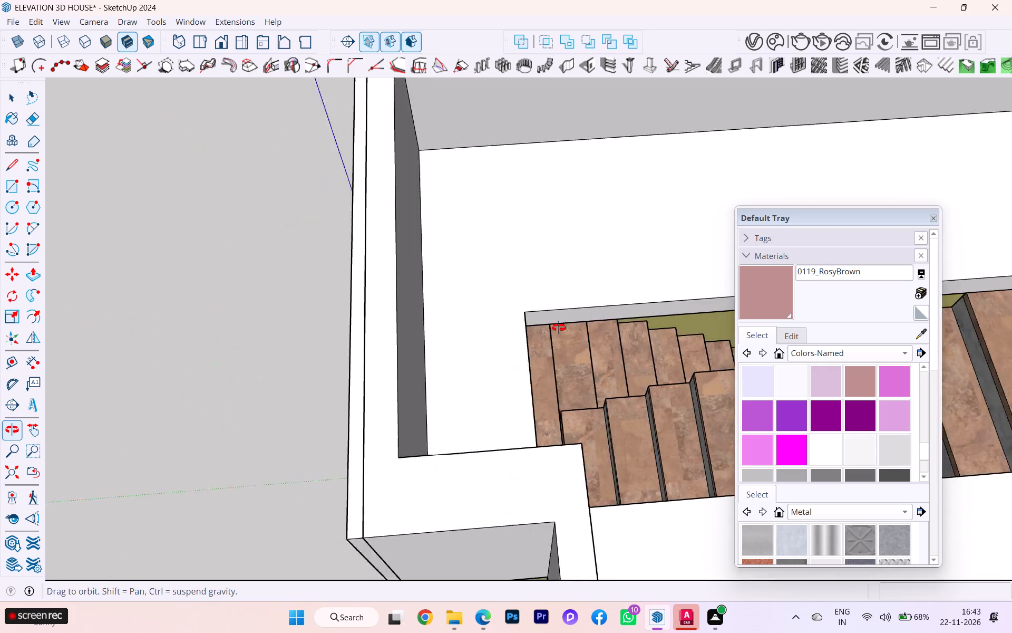
pyautogui.moveTo(559, 328); pyautogui.dragTo(636, 327, button='middle')
pyautogui.scroll(1, 405, 347)
pyautogui.scroll(-1, 405, 347)
pyautogui.scroll(2, 405, 347)
pyautogui.moveTo(435, 346); pyautogui.dragTo(486, 314, button='middle')
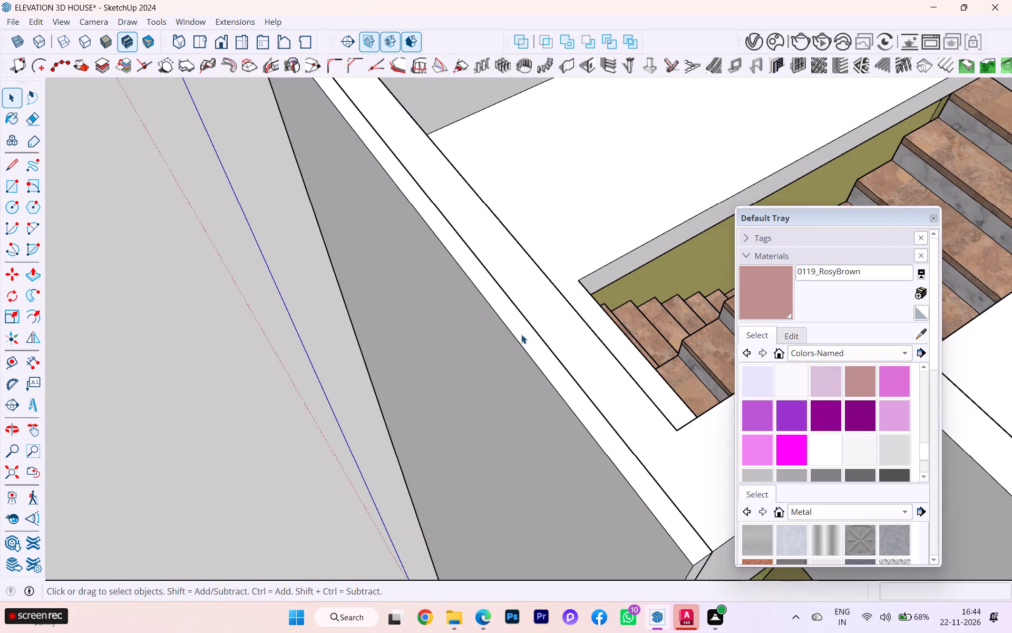
# Select the entire connected front panel and make it a group.
pyautogui.click(521, 335)
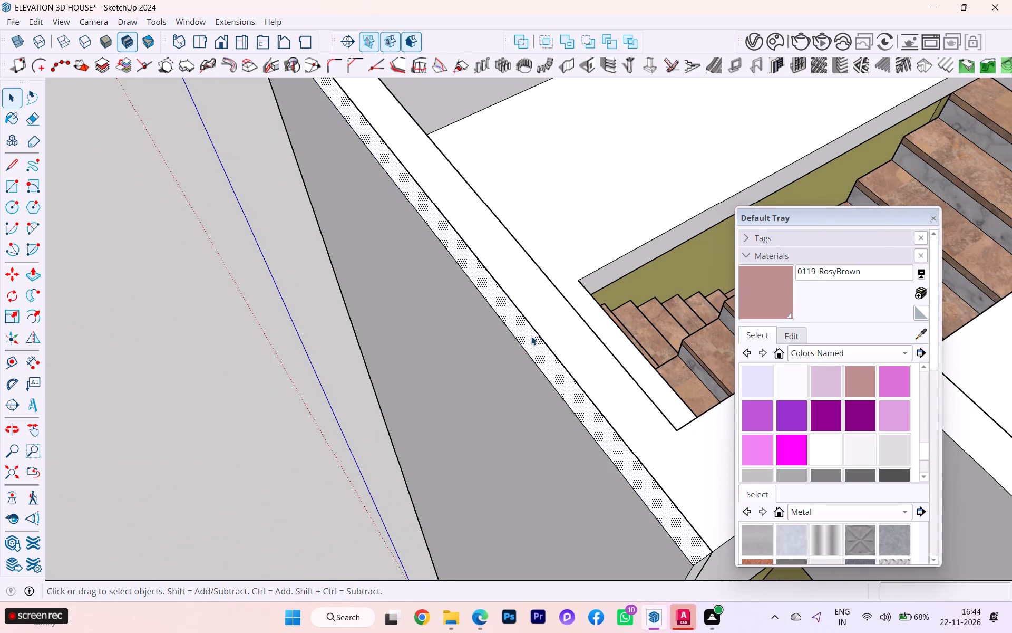
pyautogui.tripleClick(489, 347)
pyautogui.scroll(-2, 489, 347)
pyautogui.rightClick(489, 347)
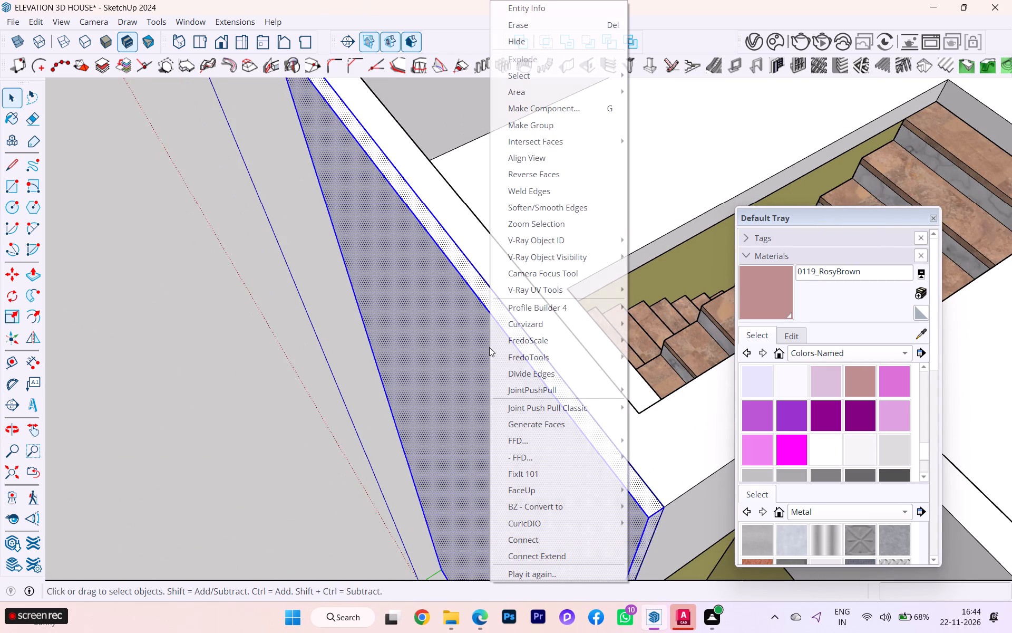
pyautogui.click(550, 120)
# Open the front panel group and Push/Pull its top face up 1' 9 5/8" above the roof parapet.
pyautogui.scroll(2, 511, 320)
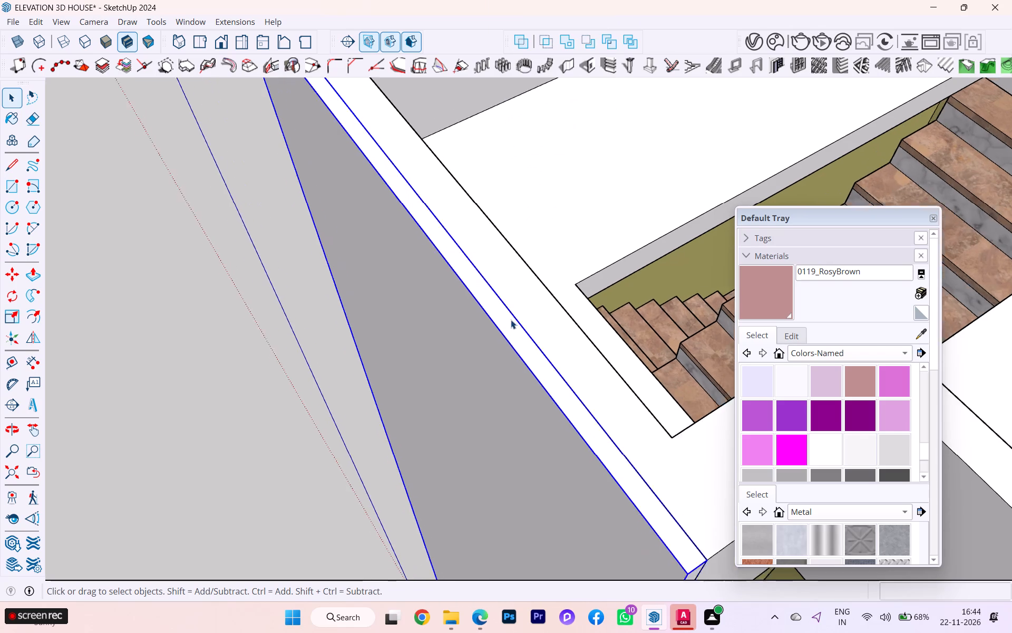
pyautogui.scroll(2, 511, 320)
pyautogui.click(510, 339)
pyautogui.scroll(-1, 510, 339)
pyautogui.click(510, 339)
pyautogui.click(510, 339)
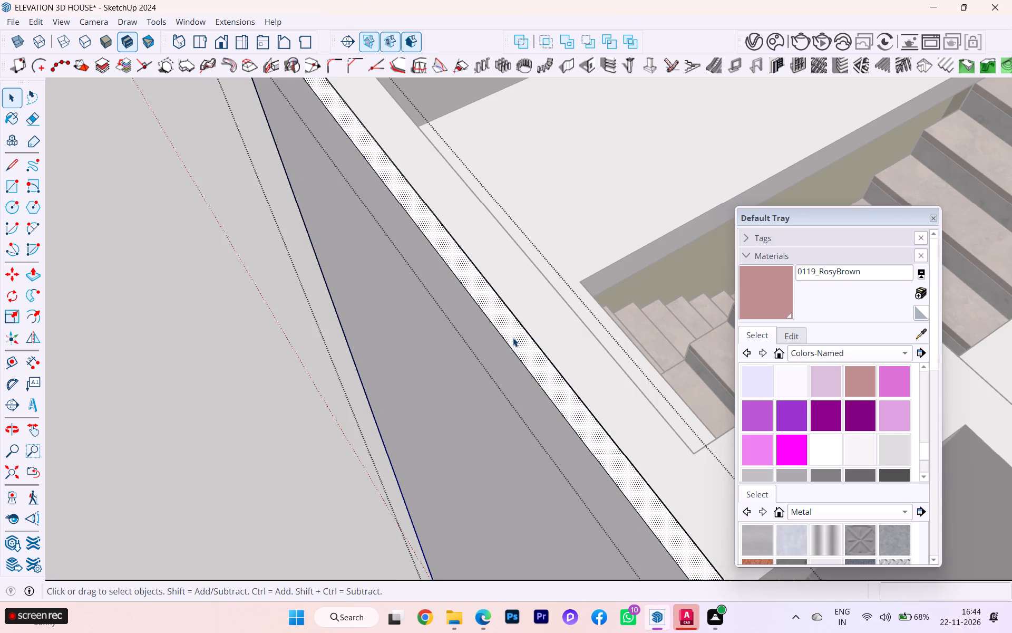
pyautogui.press('o')
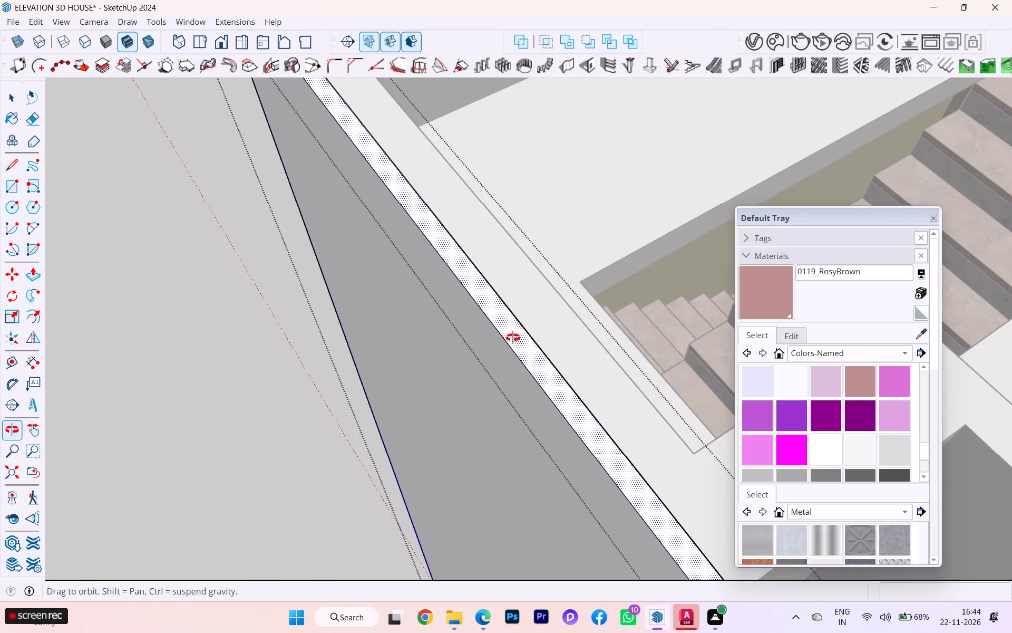
pyautogui.press('BackSpace')
pyautogui.press('Return')
pyautogui.click(42, 275)
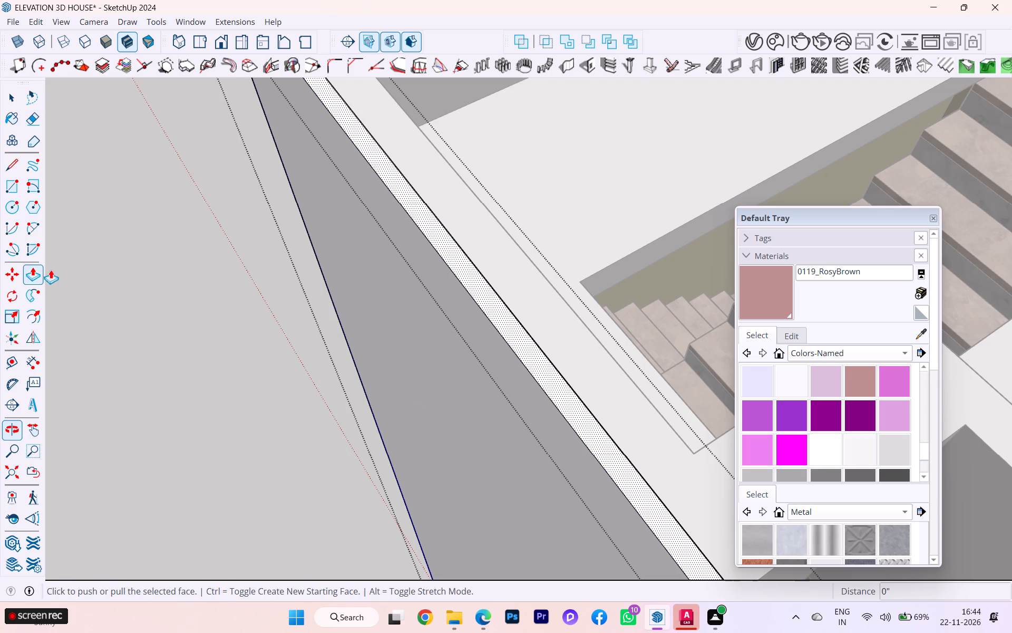
pyautogui.click(448, 248)
pyautogui.scroll(-6, 470, 173)
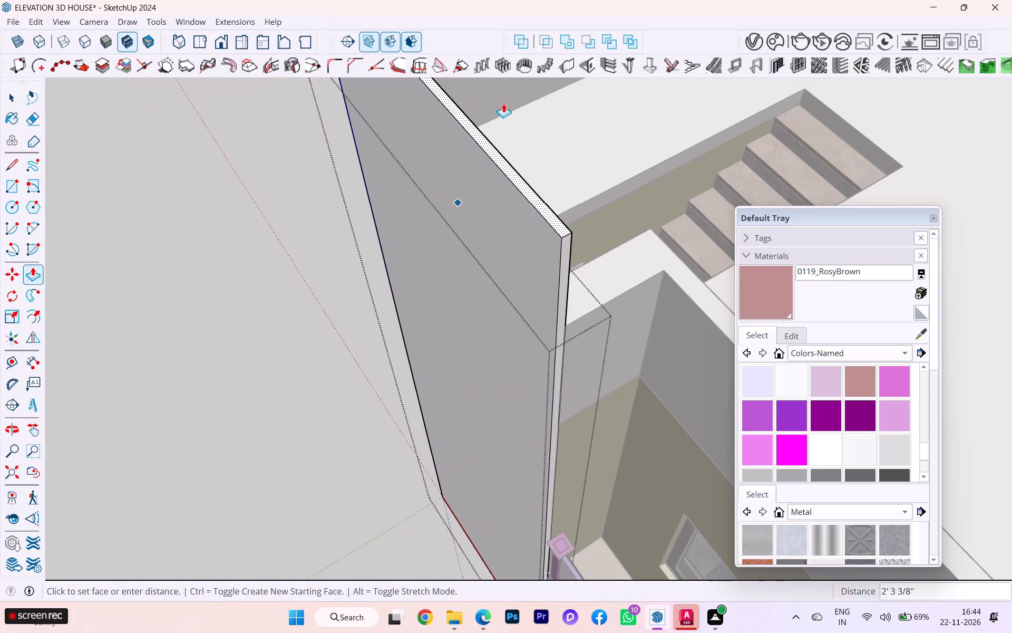
pyautogui.click(514, 266)
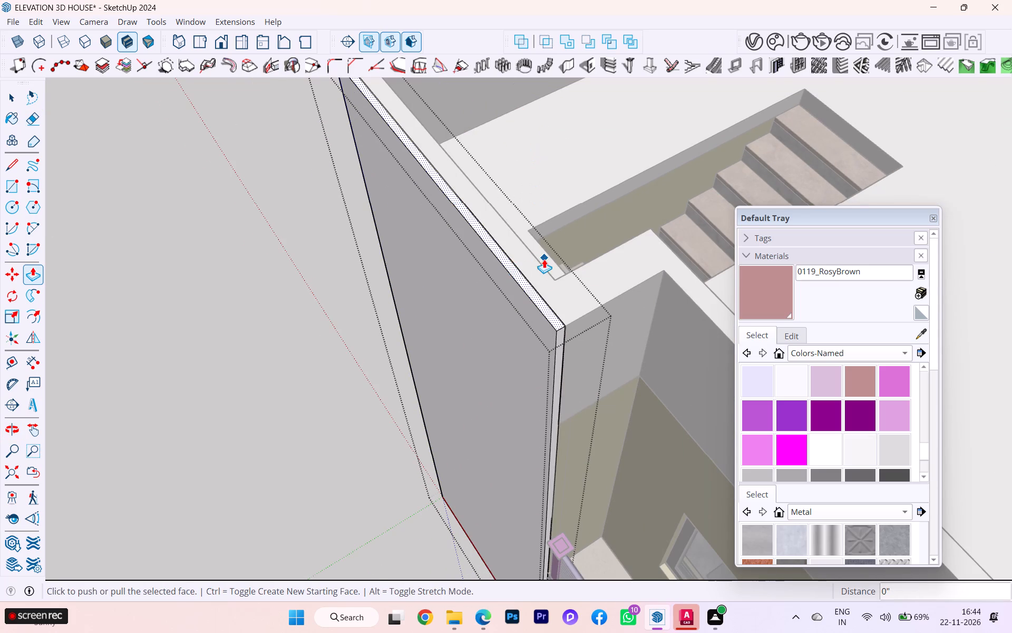
pyautogui.scroll(3, 546, 258)
pyautogui.click(555, 330)
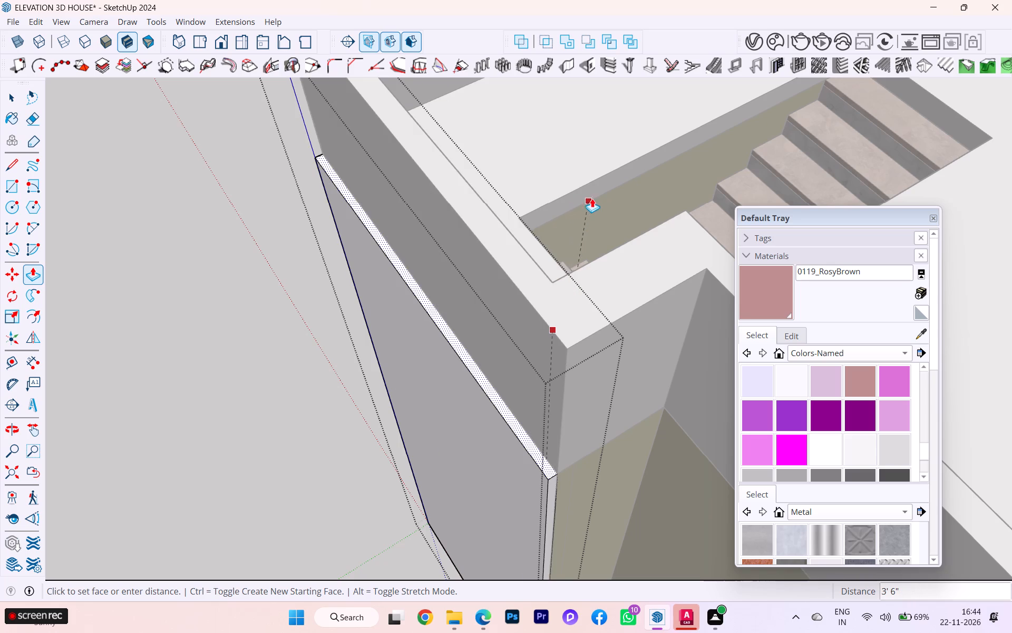
pyautogui.click(580, 227)
# Examine the raised panel's top against the roof parapet from the front and rear, and close the panel group.
pyautogui.scroll(-6, 436, 229)
pyautogui.moveTo(421, 240); pyautogui.dragTo(881, 237, button='middle')
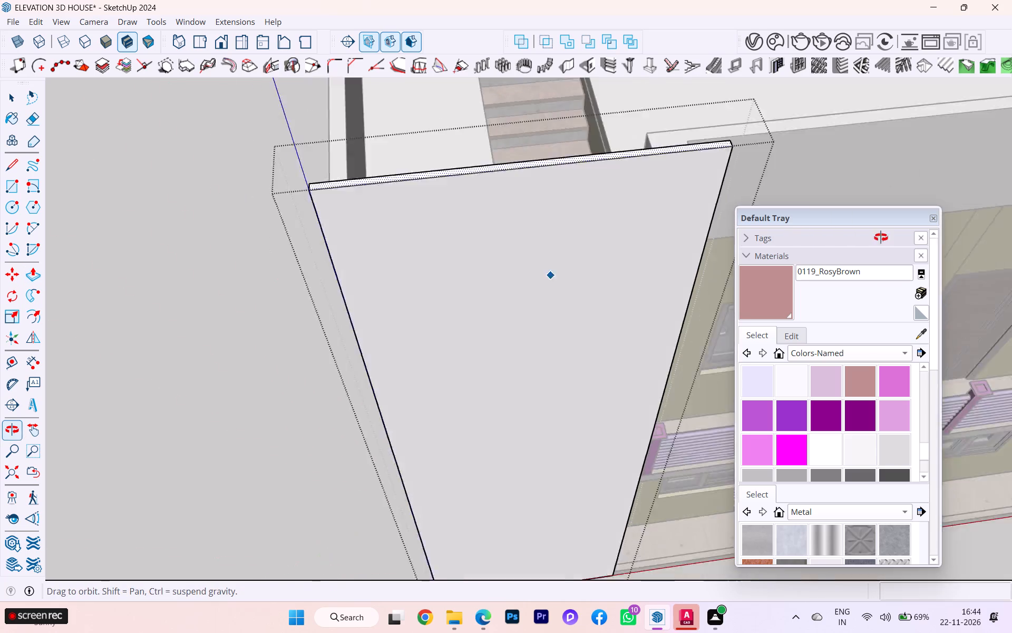
pyautogui.moveTo(881, 237); pyautogui.dragTo(902, 238, button='middle')
pyautogui.scroll(-1, 595, 222)
pyautogui.moveTo(595, 223); pyautogui.dragTo(891, 129, button='middle')
pyautogui.scroll(-3, 660, 169)
pyautogui.moveTo(639, 178); pyautogui.dragTo(1008, 212, button='middle')
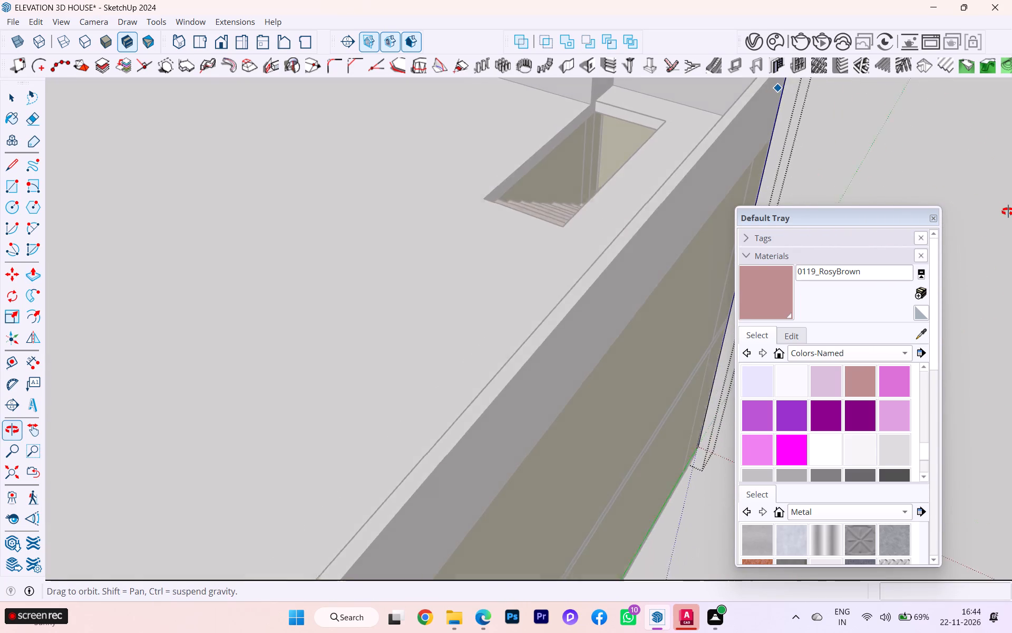
pyautogui.moveTo(1008, 212); pyautogui.dragTo(1008, 214, button='middle')
pyautogui.scroll(-2, 703, 192)
pyautogui.scroll(1, 683, 197)
pyautogui.scroll(-6, 597, 194)
pyautogui.scroll(1, 597, 193)
pyautogui.scroll(-2, 610, 260)
pyautogui.scroll(2, 610, 263)
pyautogui.scroll(-1, 609, 265)
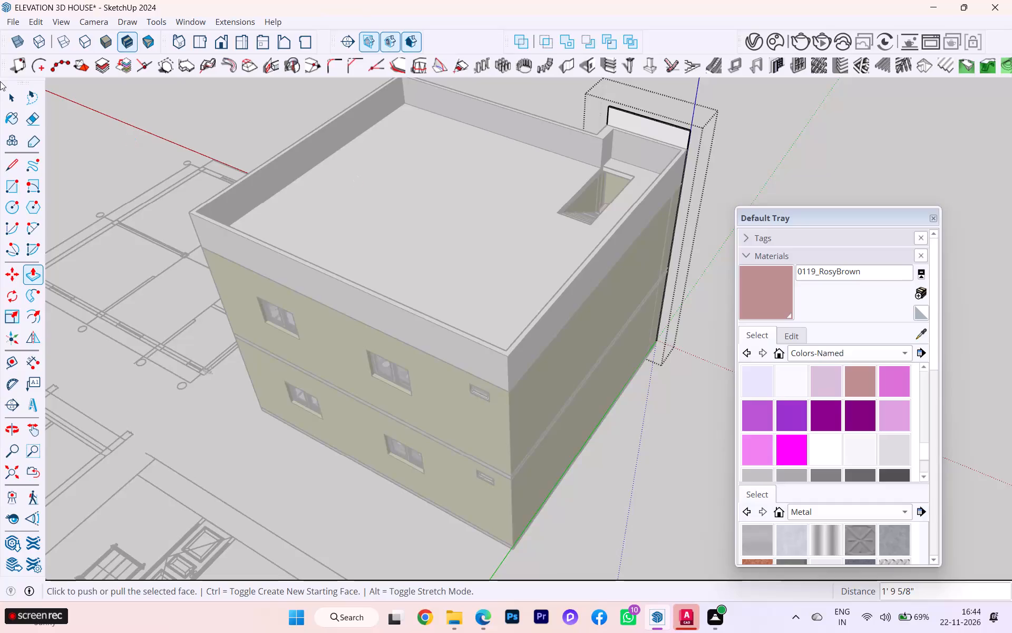
pyautogui.click(23, 93)
pyautogui.click(14, 88)
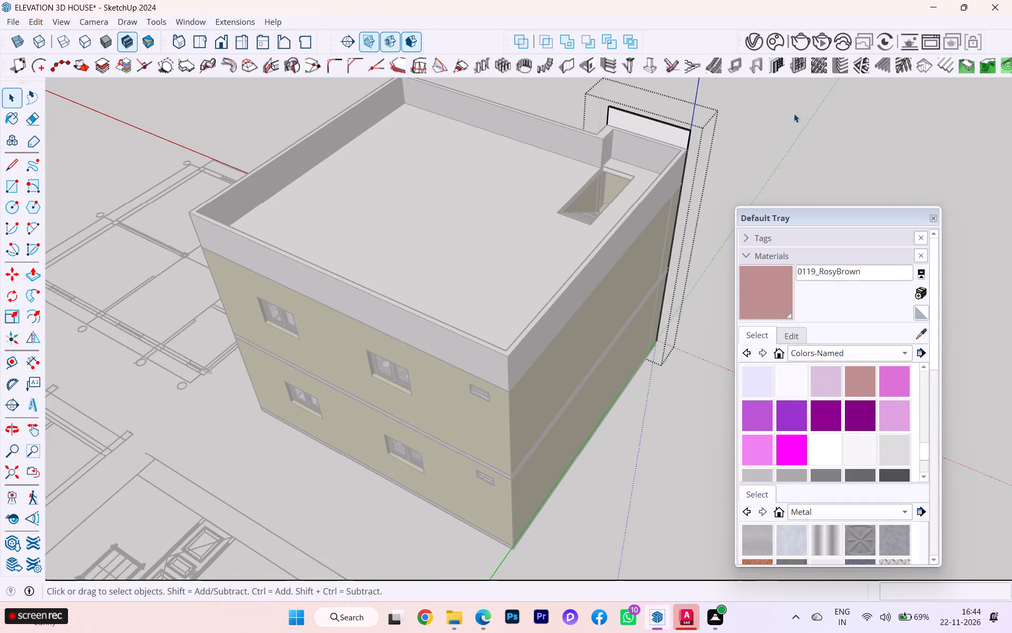
pyautogui.click(807, 113)
# Examine the front elevation from the stair-side panel across the balcony to the far corner of the house.
pyautogui.scroll(3, 801, 124)
pyautogui.moveTo(787, 130); pyautogui.dragTo(301, 116, button='middle')
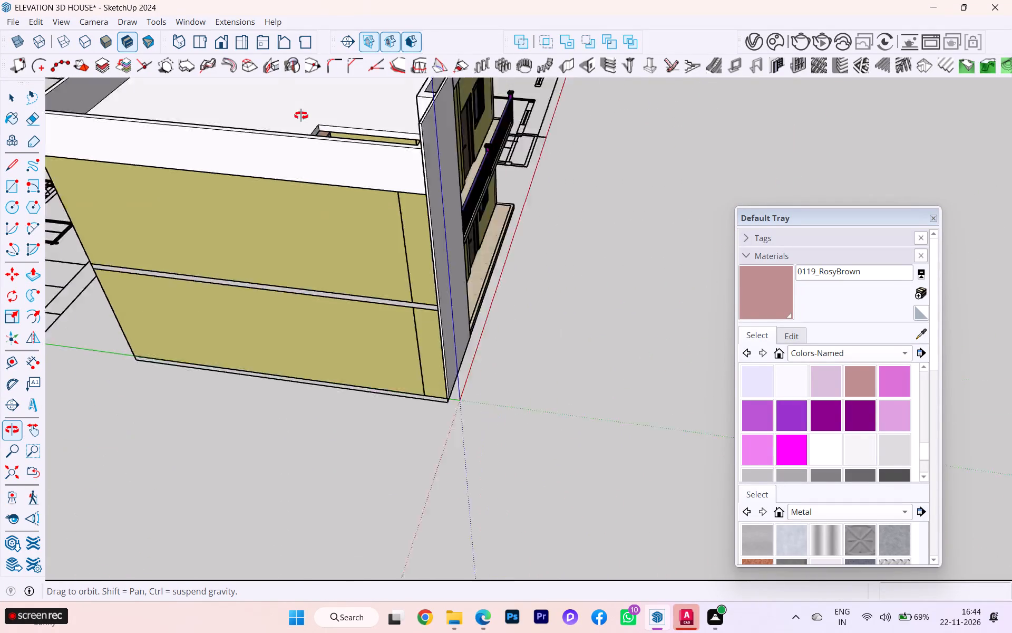
pyautogui.moveTo(301, 116); pyautogui.dragTo(236, 118, button='middle')
pyautogui.scroll(-3, 333, 124)
pyautogui.scroll(1, 355, 137)
pyautogui.scroll(-2, 365, 138)
pyautogui.moveTo(314, 140); pyautogui.dragTo(110, 152, button='middle')
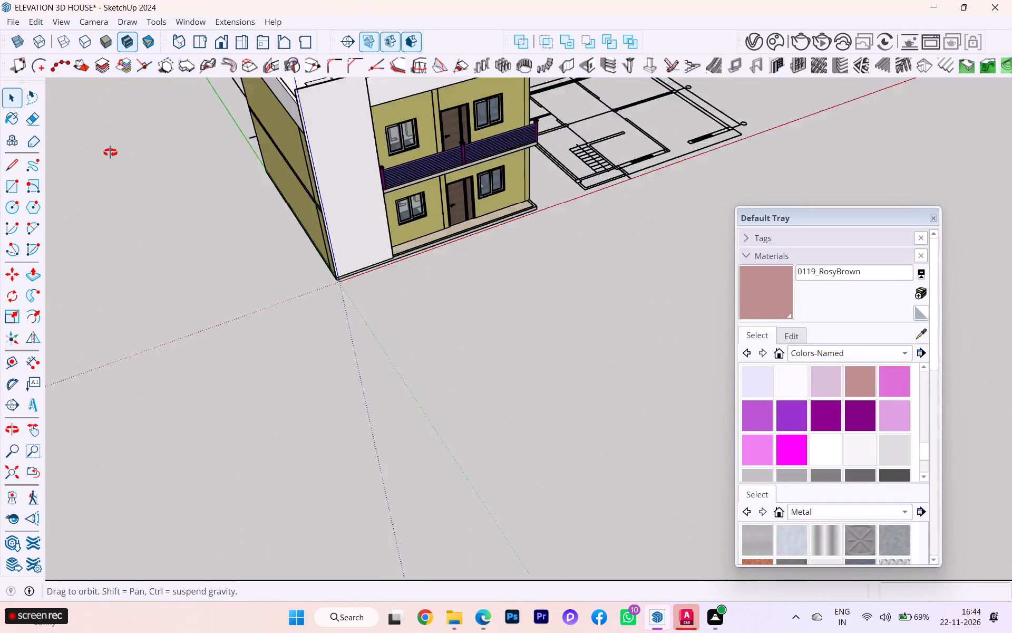
pyautogui.moveTo(110, 152); pyautogui.dragTo(47, 150, button='middle')
pyautogui.scroll(-1, 47, 150)
pyautogui.scroll(-6, 346, 272)
pyautogui.scroll(3, 300, 155)
pyautogui.scroll(-1, 301, 154)
pyautogui.scroll(9, 301, 153)
pyautogui.scroll(-1, 305, 137)
pyautogui.scroll(1, 305, 137)
pyautogui.scroll(-1, 305, 137)
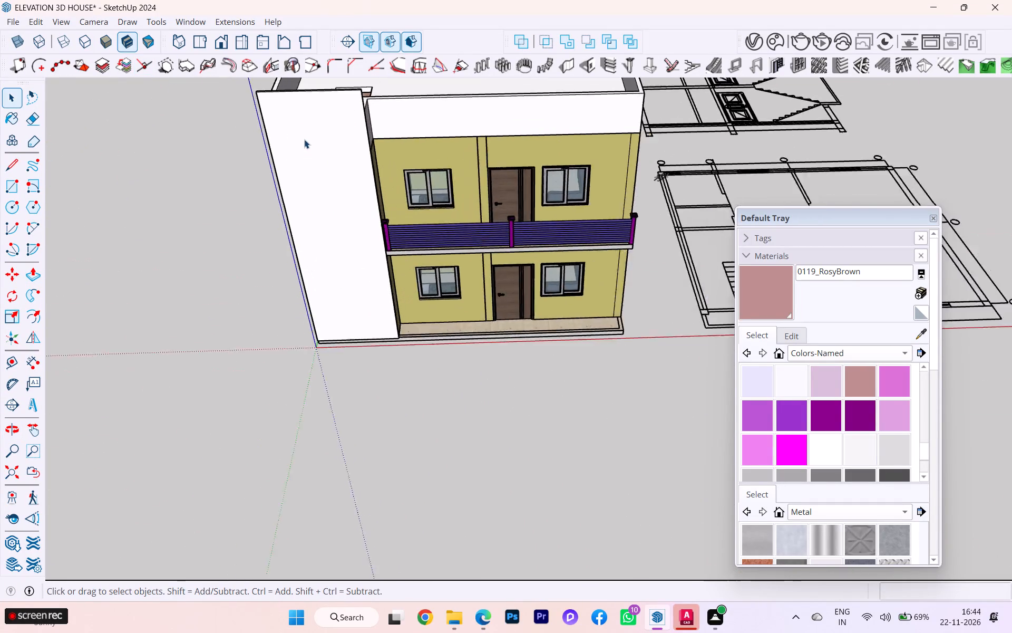
pyautogui.scroll(-2, 304, 139)
pyautogui.moveTo(304, 140); pyautogui.dragTo(127, 156, button='middle')
pyautogui.scroll(3, 286, 80)
pyautogui.scroll(-1, 311, 65)
pyautogui.scroll(5, 311, 65)
pyautogui.scroll(-1, 328, 146)
pyautogui.scroll(2, 328, 146)
pyautogui.scroll(-2, 327, 163)
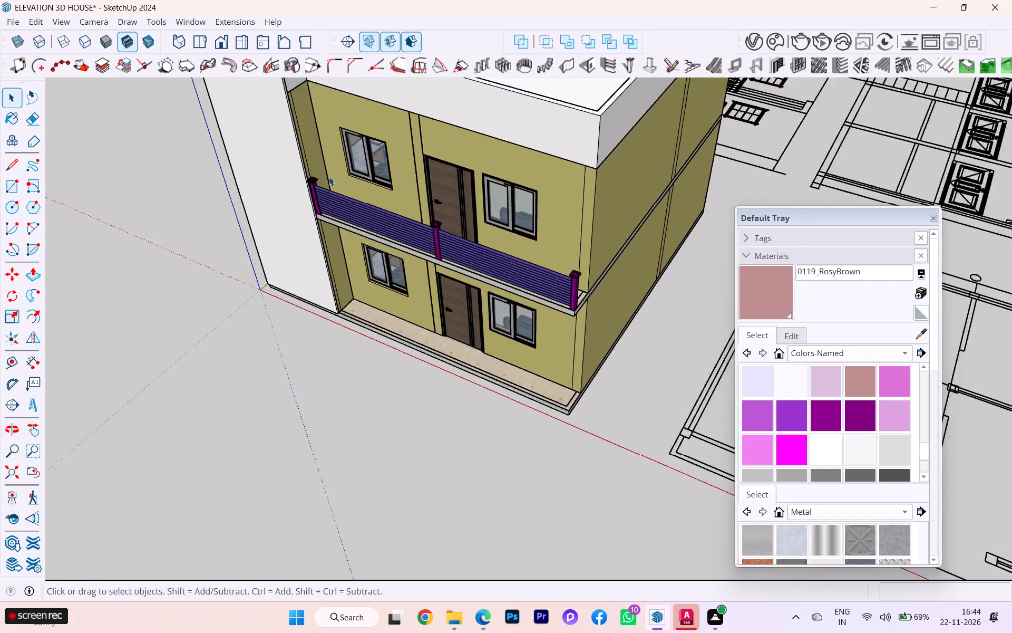
# Open the wall group and delete the stray vertical edge on the side wall between the front panel and the upper balcony.
pyautogui.scroll(-4, 329, 177)
pyautogui.moveTo(334, 239); pyautogui.dragTo(259, 303, button='middle')
pyautogui.scroll(3, 259, 303)
pyautogui.scroll(-1, 287, 210)
pyautogui.scroll(7, 287, 210)
pyautogui.scroll(4, 324, 174)
pyautogui.scroll(-1, 351, 135)
pyautogui.scroll(1, 351, 135)
pyautogui.moveTo(356, 149); pyautogui.dragTo(358, 293, button='middle')
pyautogui.scroll(-5, 366, 291)
pyautogui.scroll(9, 341, 222)
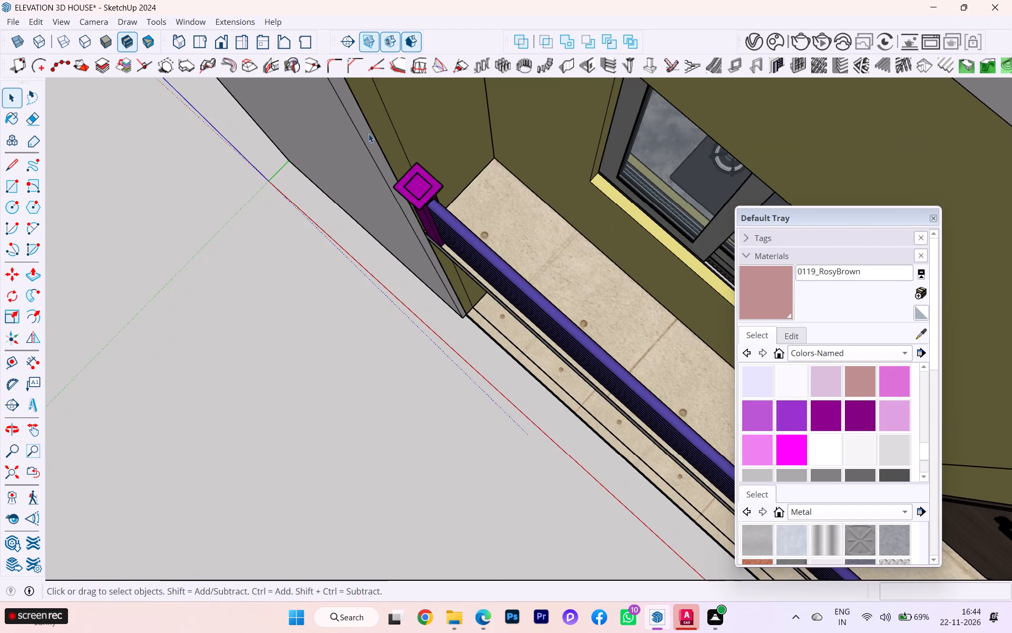
pyautogui.scroll(-1, 403, 115)
pyautogui.scroll(2, 403, 115)
pyautogui.scroll(-1, 403, 115)
pyautogui.moveTo(408, 129); pyautogui.dragTo(550, 167, button='middle')
pyautogui.scroll(-1, 551, 167)
pyautogui.scroll(7, 551, 167)
pyautogui.scroll(-2, 552, 167)
pyautogui.scroll(1, 554, 167)
pyautogui.scroll(-4, 554, 167)
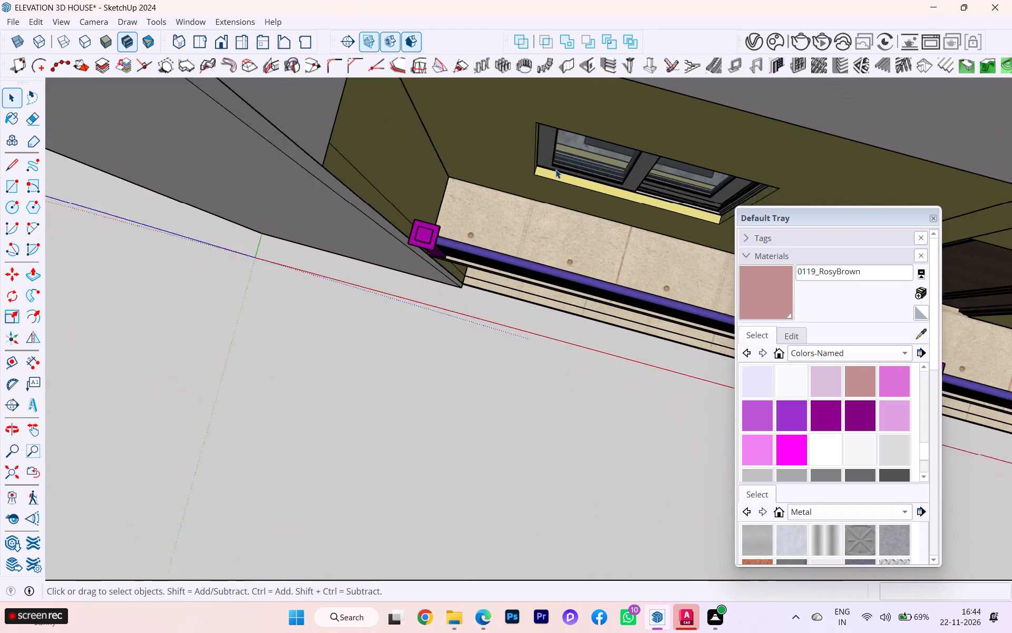
pyautogui.scroll(-1, 556, 169)
pyautogui.scroll(1, 378, 141)
pyautogui.scroll(-1, 377, 141)
pyautogui.scroll(1, 377, 141)
pyautogui.scroll(-1, 377, 141)
pyautogui.scroll(2, 377, 141)
pyautogui.scroll(-1, 376, 141)
pyautogui.scroll(3, 393, 165)
pyautogui.scroll(-1, 398, 168)
pyautogui.scroll(6, 398, 168)
pyautogui.scroll(-3, 398, 168)
pyautogui.scroll(16, 398, 168)
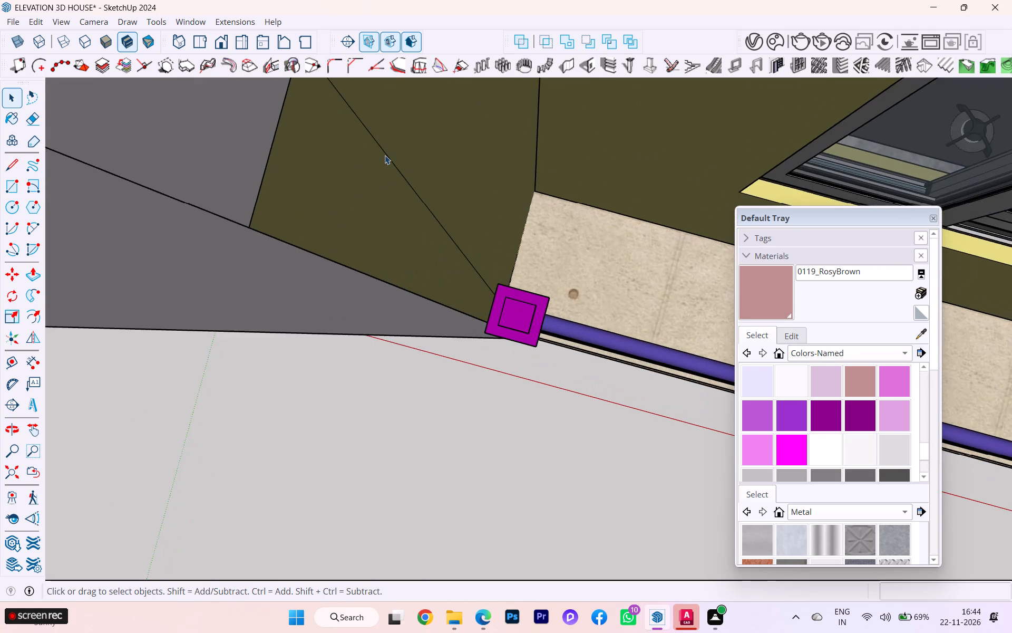
pyautogui.click(384, 156)
pyautogui.doubleClick(384, 156)
pyautogui.click(384, 156)
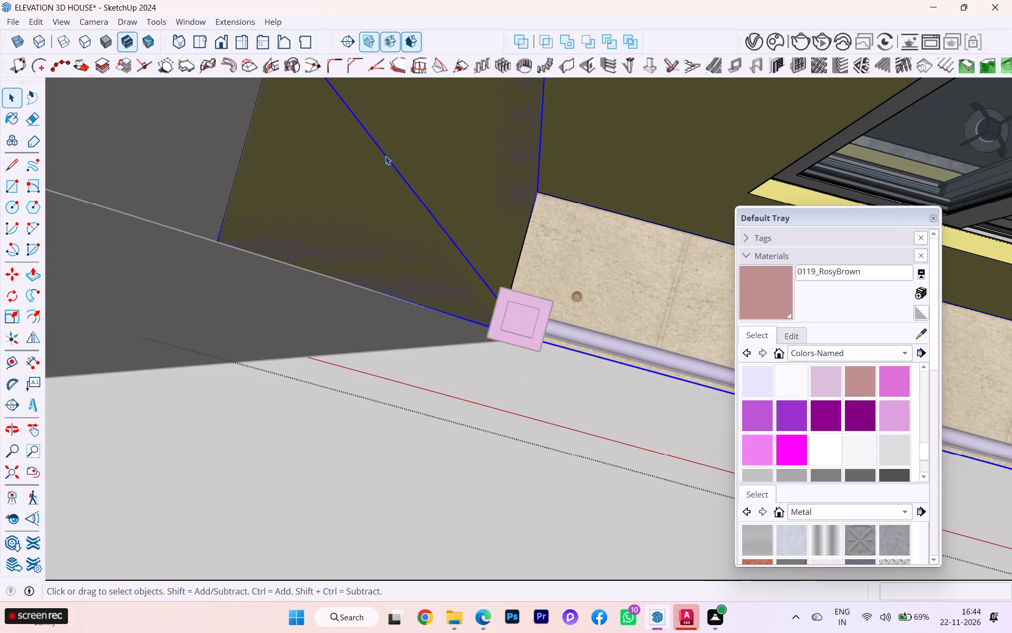
pyautogui.click(386, 154)
pyautogui.click(386, 157)
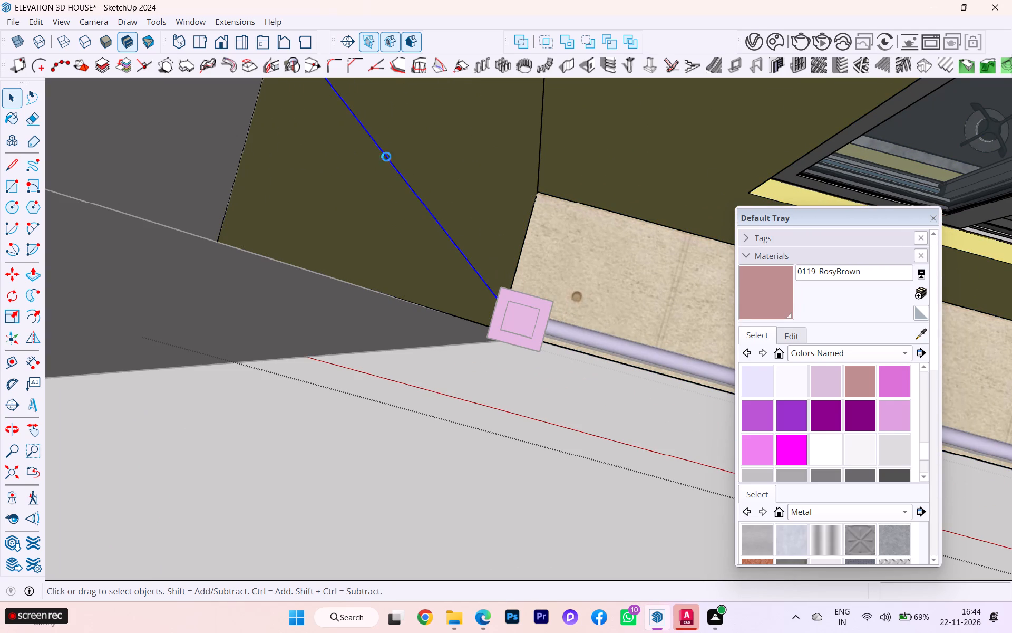
pyautogui.press('Delete')
# Examine the balcony's side wall where it meets the front panel and parapet, and close the wall group.
pyautogui.scroll(-4, 404, 166)
pyautogui.scroll(-5, 540, 233)
pyautogui.scroll(8, 544, 236)
pyautogui.scroll(-2, 546, 236)
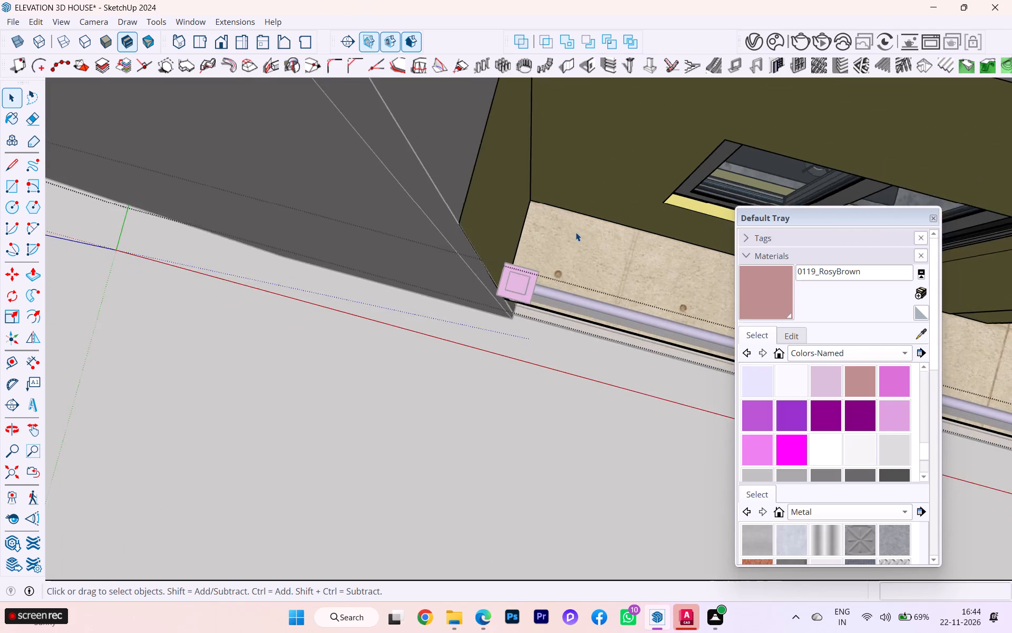
pyautogui.scroll(-2, 576, 232)
pyautogui.scroll(1, 580, 230)
pyautogui.scroll(-4, 580, 230)
pyautogui.moveTo(578, 218); pyautogui.dragTo(432, 226, button='middle')
pyautogui.scroll(-1, 562, 186)
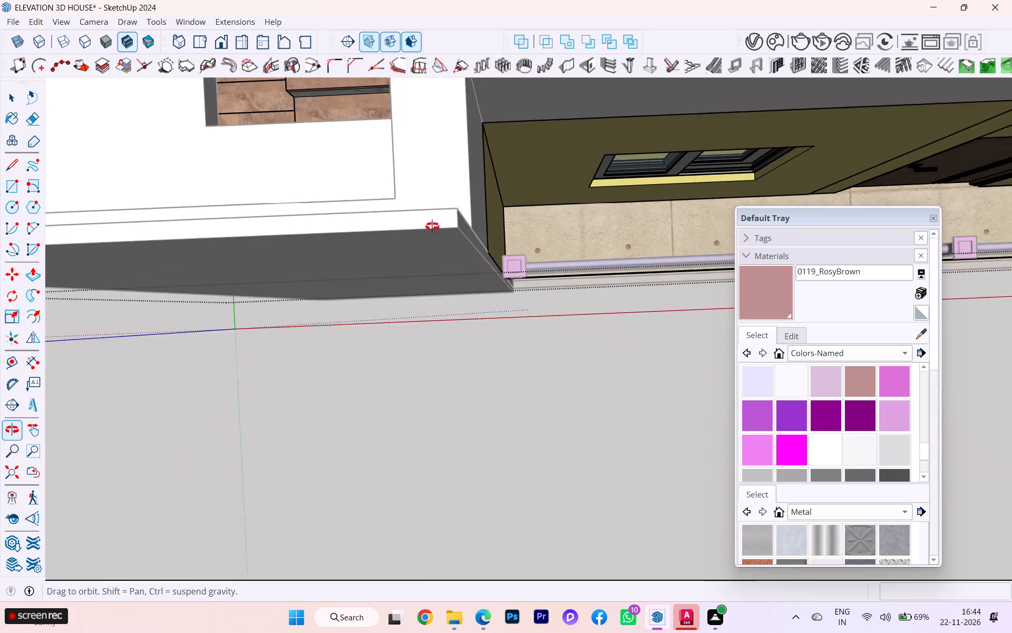
pyautogui.moveTo(432, 226); pyautogui.dragTo(363, 225, button='middle')
pyautogui.scroll(-1, 431, 255)
pyautogui.scroll(3, 431, 256)
pyautogui.moveTo(413, 251); pyautogui.dragTo(95, 128, button='middle')
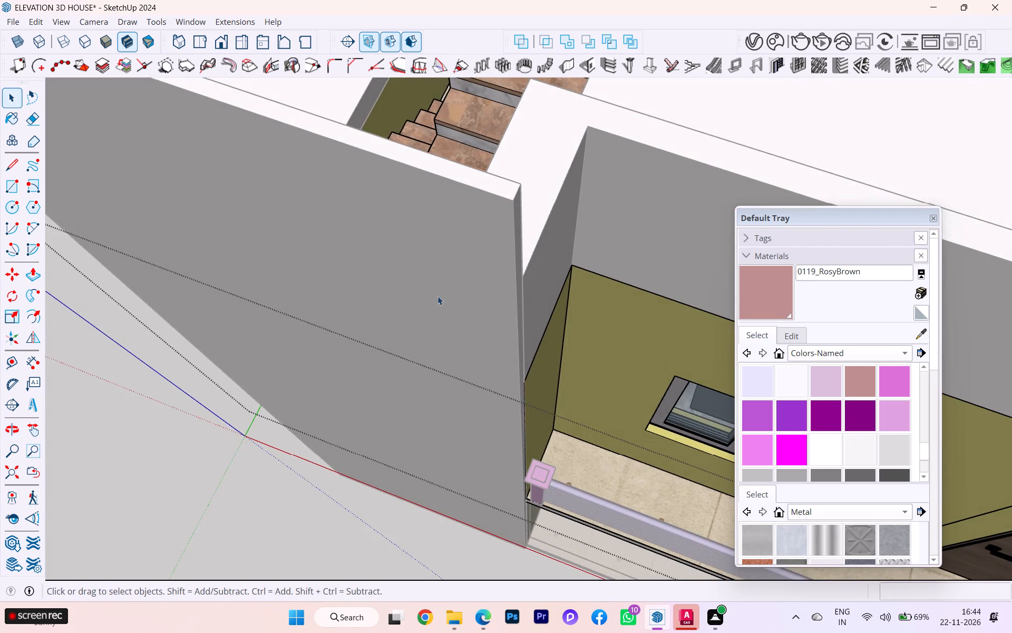
pyautogui.scroll(-1, 469, 310)
pyautogui.scroll(3, 469, 310)
pyautogui.moveTo(571, 358); pyautogui.dragTo(330, 258, button='middle')
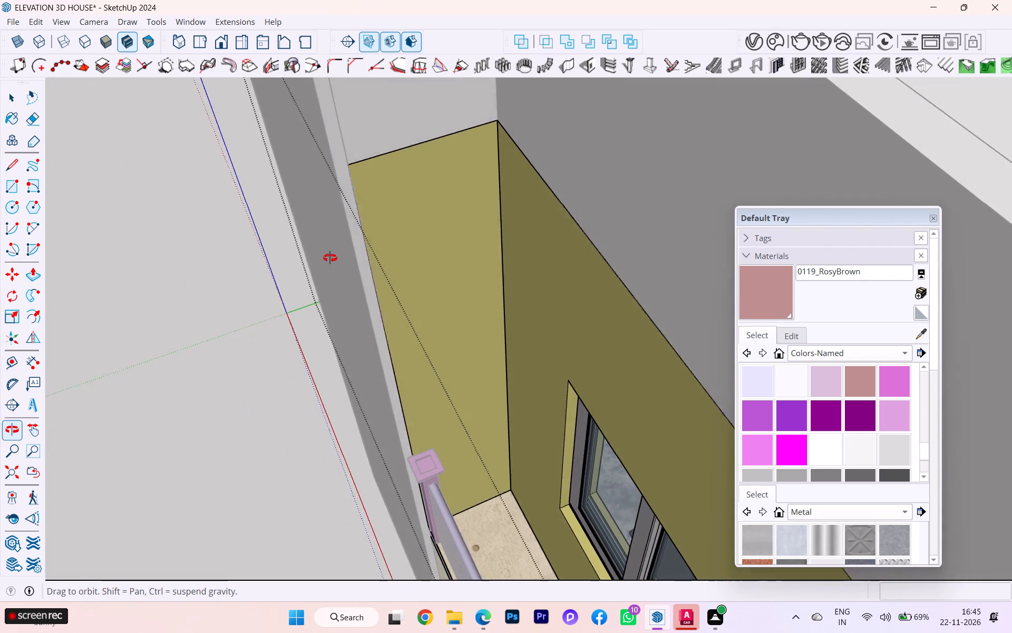
pyautogui.moveTo(330, 258); pyautogui.dragTo(672, 217, button='middle')
pyautogui.scroll(-4, 428, 254)
pyautogui.scroll(-2, 357, 258)
pyautogui.scroll(1, 357, 259)
pyautogui.scroll(-3, 357, 260)
pyautogui.scroll(2, 358, 261)
pyautogui.scroll(-2, 358, 261)
pyautogui.scroll(1, 360, 266)
pyautogui.scroll(-2, 360, 267)
pyautogui.scroll(1, 361, 271)
pyautogui.scroll(-1, 361, 271)
pyautogui.scroll(1, 361, 271)
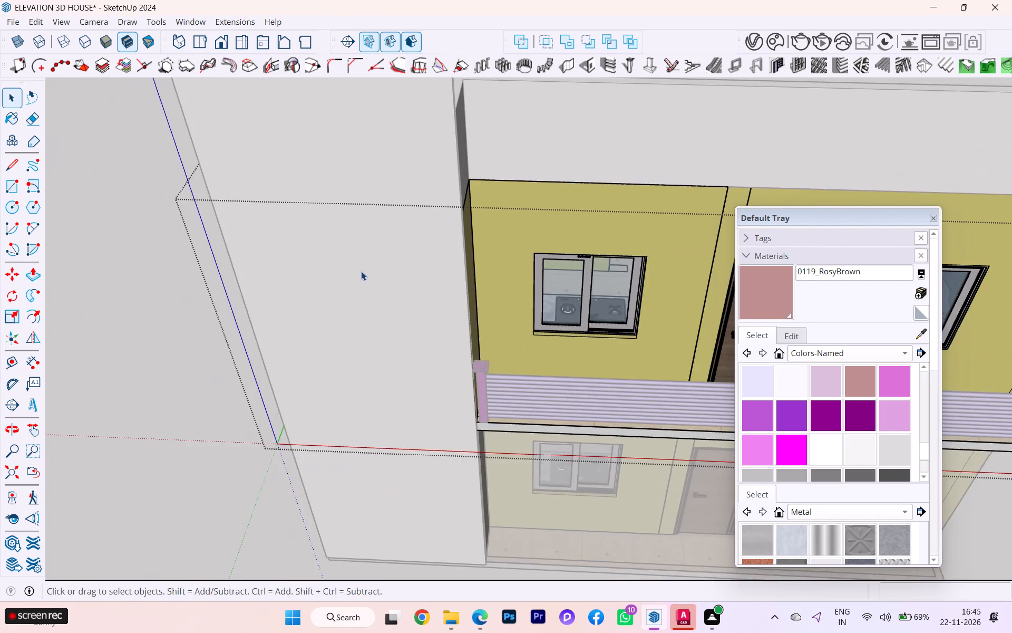
pyautogui.scroll(-3, 369, 265)
pyautogui.scroll(1, 369, 265)
pyautogui.scroll(-1, 369, 265)
pyautogui.scroll(1, 369, 265)
pyautogui.scroll(-1, 377, 268)
pyautogui.scroll(5, 377, 268)
pyautogui.scroll(-4, 377, 268)
pyautogui.scroll(1, 377, 268)
pyautogui.scroll(-2, 372, 283)
pyautogui.scroll(1, 371, 289)
pyautogui.scroll(-2, 371, 290)
pyautogui.click(179, 363)
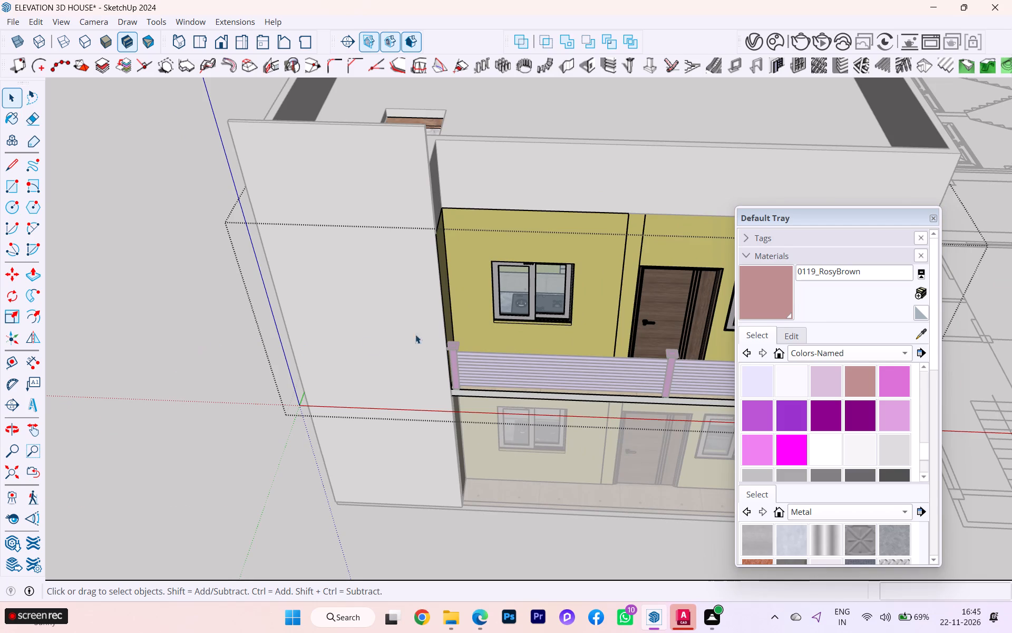
# Examine the unpainted full-height stair panel and the adjoining balcony from both corners of the front elevation.
pyautogui.scroll(2, 478, 321)
pyautogui.scroll(-1, 450, 315)
pyautogui.moveTo(451, 315); pyautogui.dragTo(211, 301, button='middle')
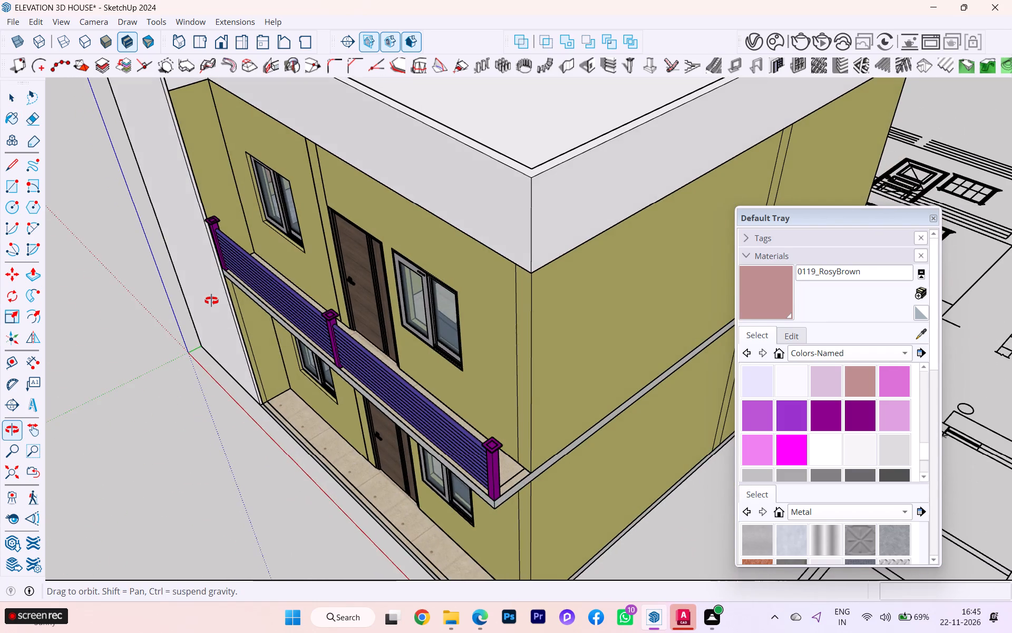
pyautogui.moveTo(211, 301); pyautogui.dragTo(446, 290, button='middle')
pyautogui.scroll(-1, 447, 290)
pyautogui.scroll(1, 447, 290)
pyautogui.scroll(-2, 447, 290)
pyautogui.moveTo(424, 297); pyautogui.dragTo(575, 322, button='middle')
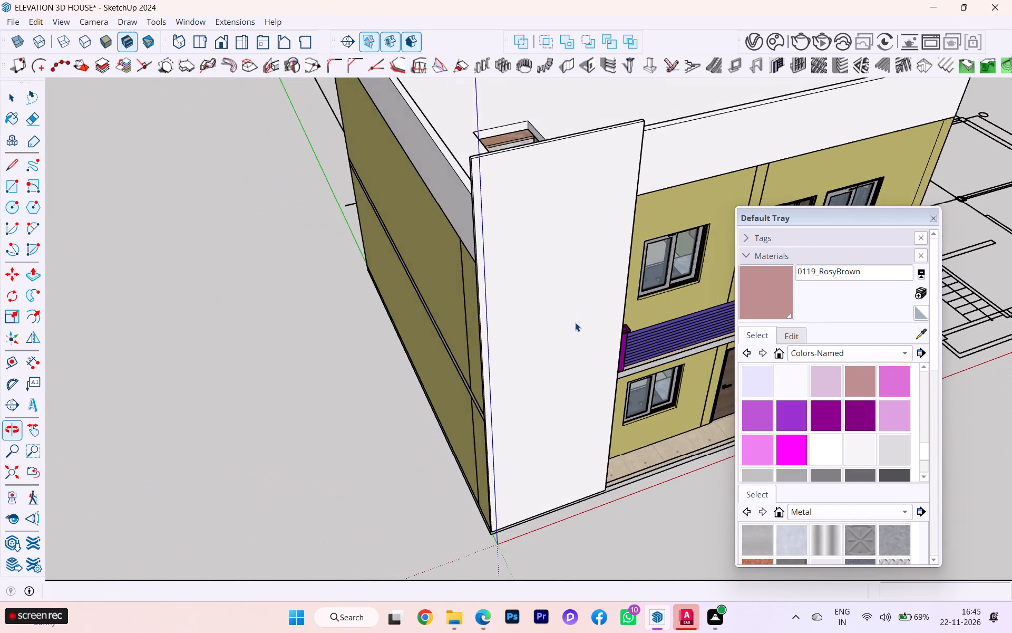
pyautogui.scroll(3, 537, 209)
pyautogui.moveTo(443, 216); pyautogui.dragTo(470, 231, button='middle')
# Open the full-height stair panel group, paint all its faces with a dark teal from Colors-Named, and close the group.
pyautogui.click(511, 220)
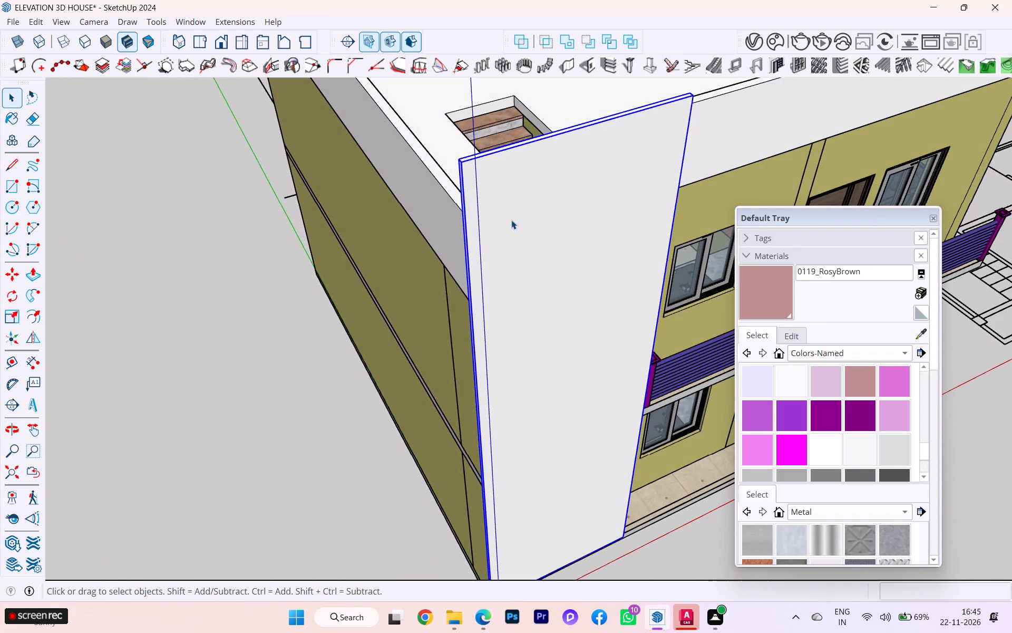
pyautogui.tripleClick(513, 223)
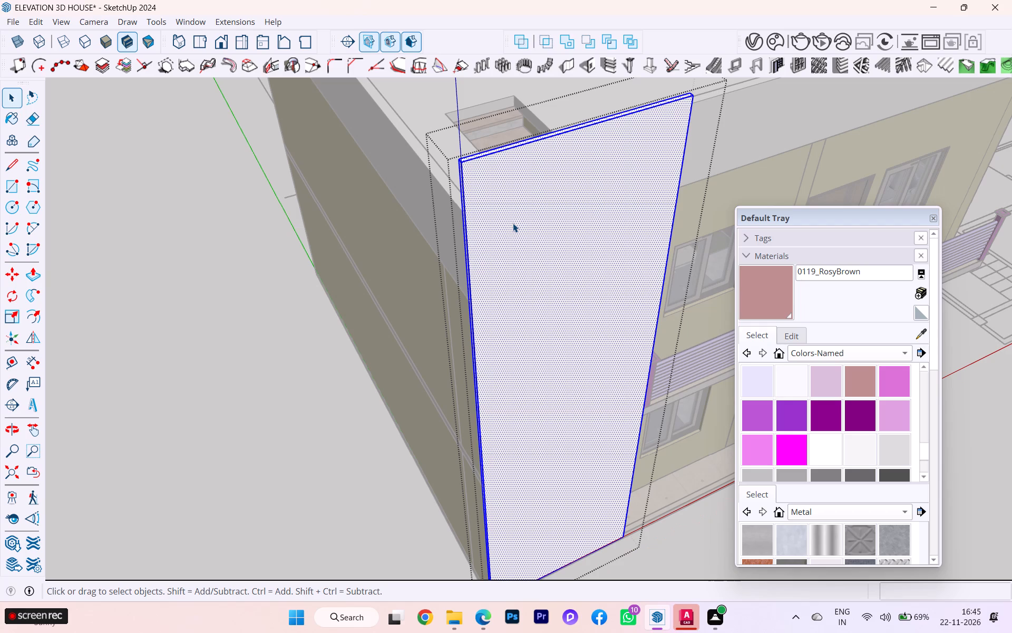
pyautogui.scroll(-3, 809, 317)
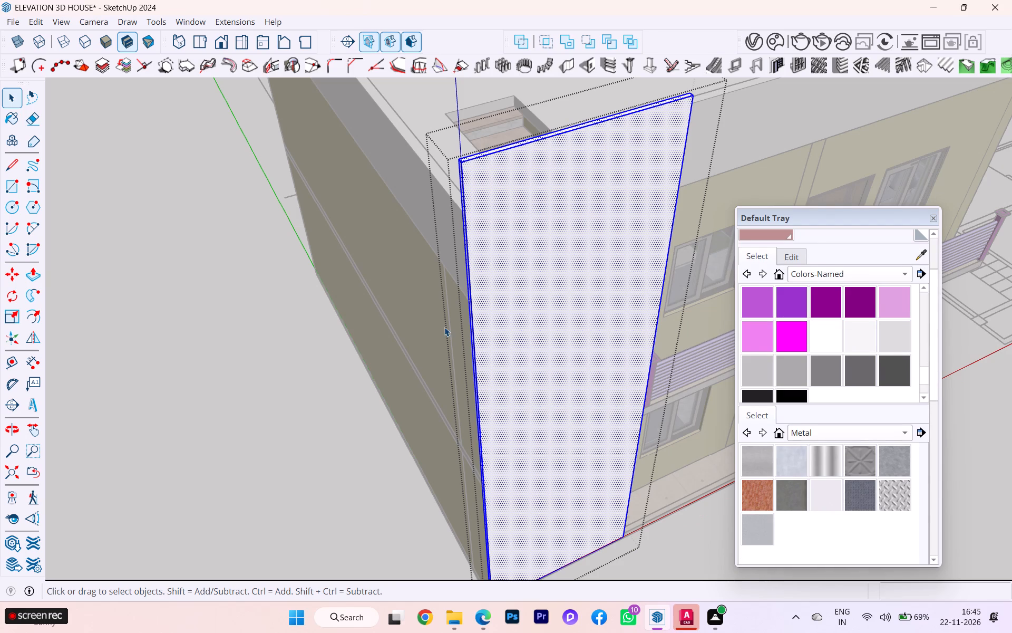
pyautogui.scroll(-2, 789, 331)
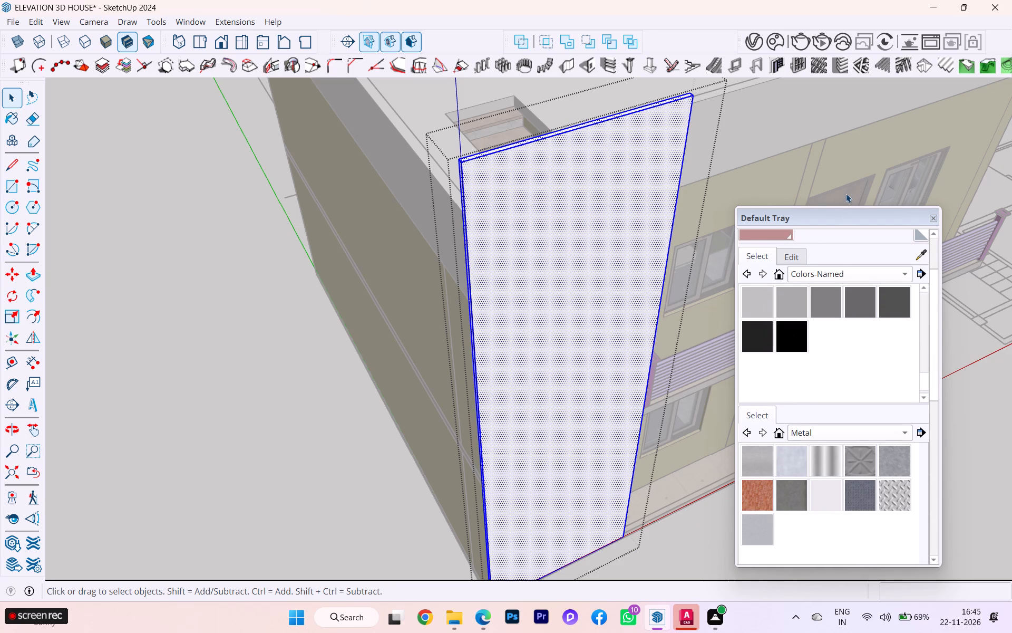
pyautogui.moveTo(832, 214); pyautogui.dragTo(967, 227)
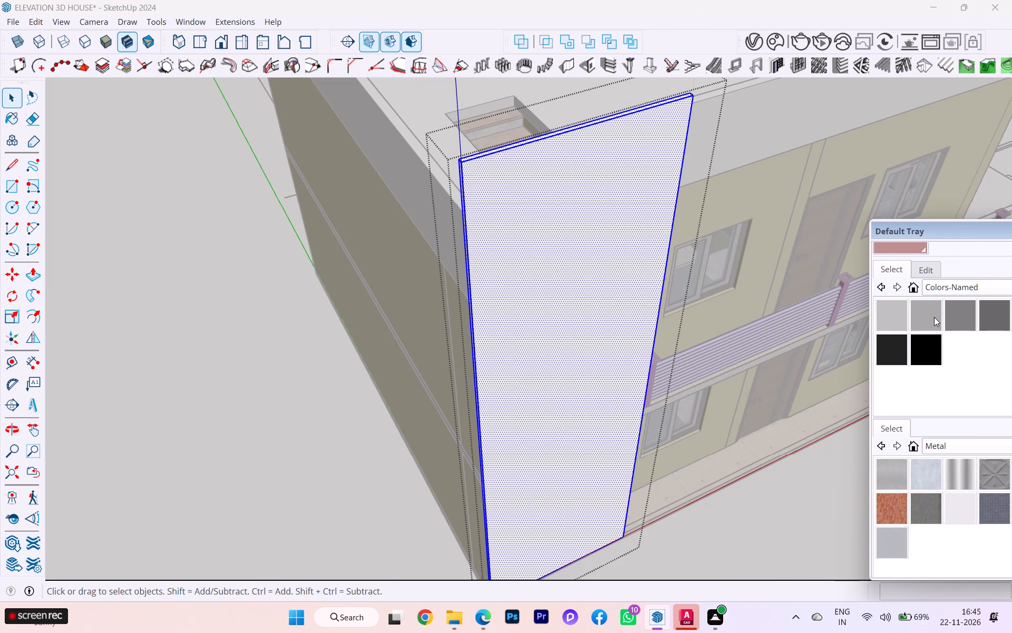
pyautogui.moveTo(962, 228); pyautogui.dragTo(903, 226)
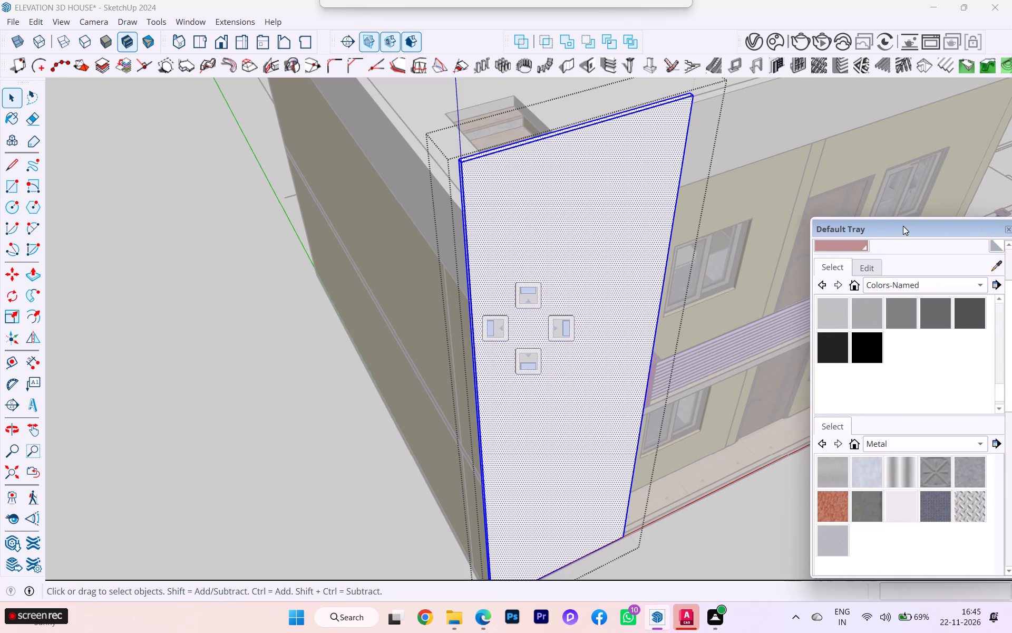
pyautogui.moveTo(903, 226); pyautogui.dragTo(892, 224)
pyautogui.scroll(-3, 877, 464)
pyautogui.scroll(2, 877, 466)
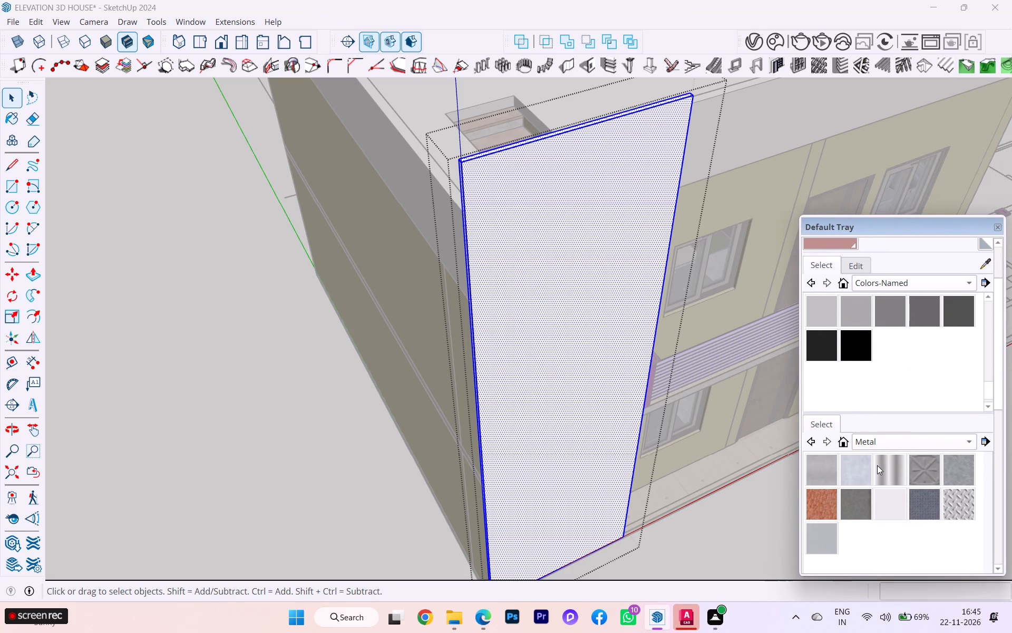
pyautogui.scroll(7, 891, 325)
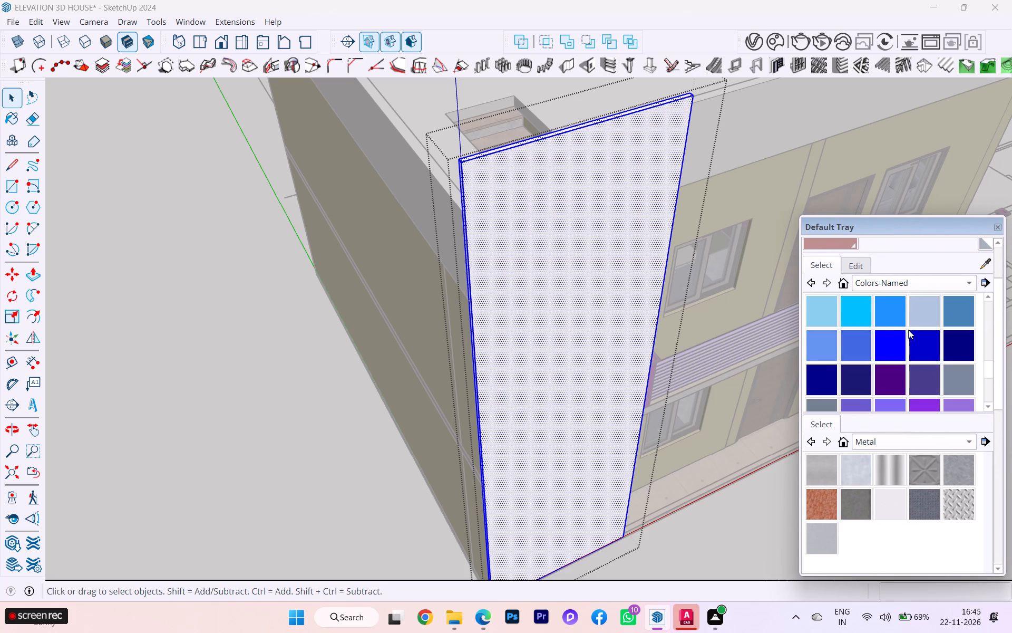
pyautogui.scroll(3, 911, 331)
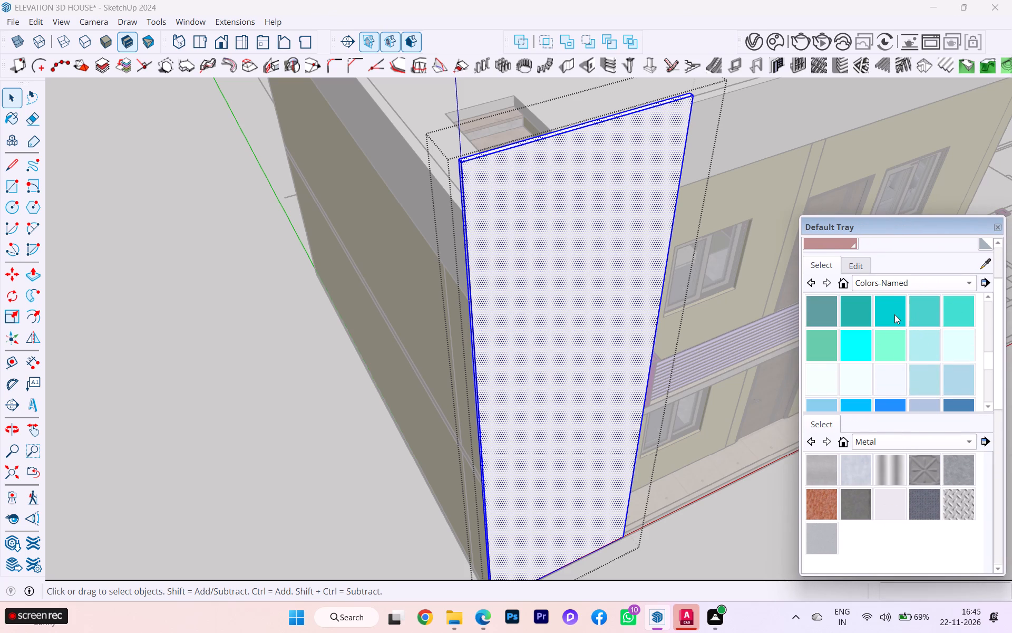
pyautogui.click(894, 314)
pyautogui.click(930, 312)
pyautogui.click(844, 310)
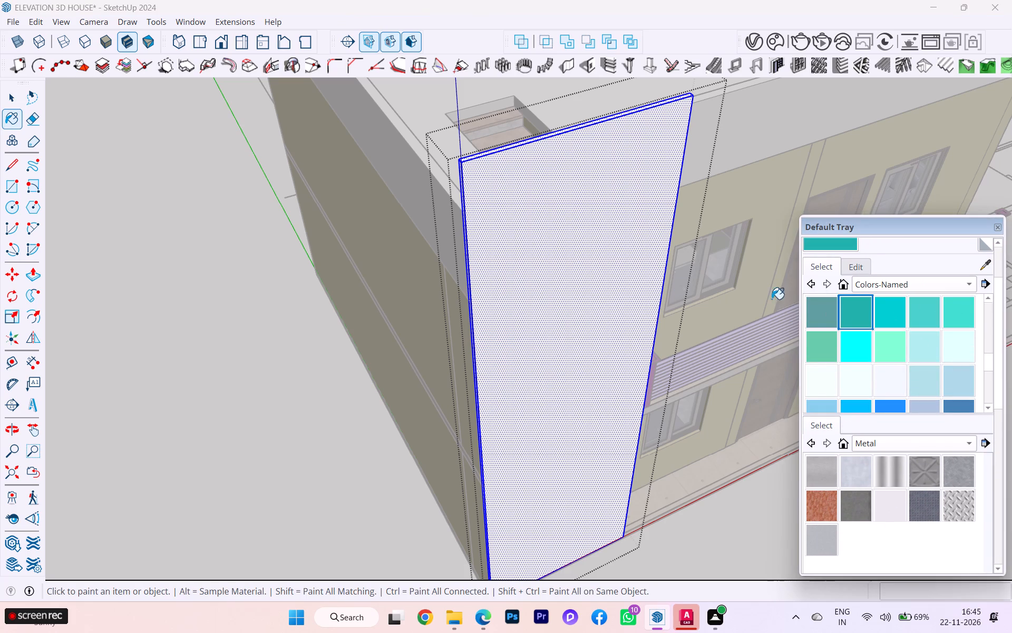
pyautogui.click(579, 281)
pyautogui.click(16, 99)
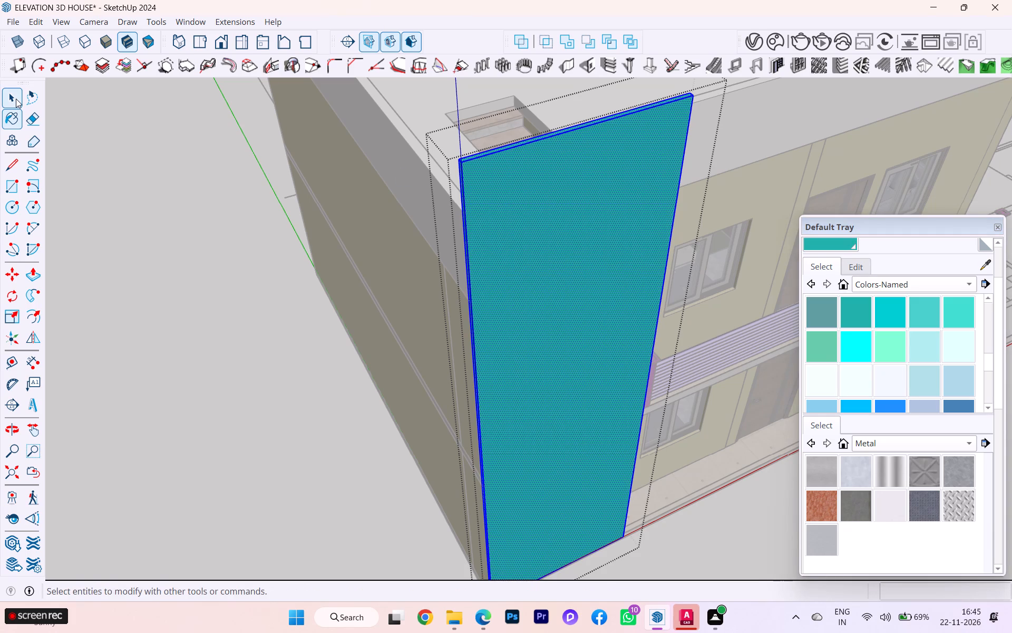
pyautogui.click(227, 207)
# Examine the painted stair panel against the balcony and parapet in a full view of the front elevation.
pyautogui.scroll(-1, 406, 258)
pyautogui.moveTo(409, 261); pyautogui.dragTo(197, 230, button='middle')
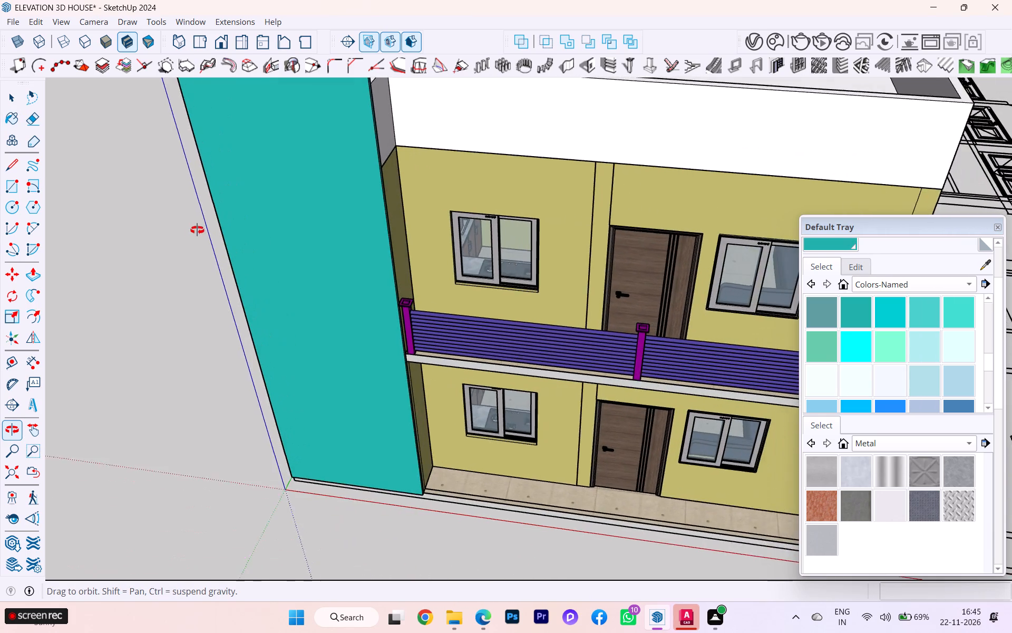
pyautogui.moveTo(197, 230); pyautogui.dragTo(261, 160, button='middle')
pyautogui.scroll(-4, 297, 234)
pyautogui.scroll(1, 291, 258)
pyautogui.scroll(-3, 291, 259)
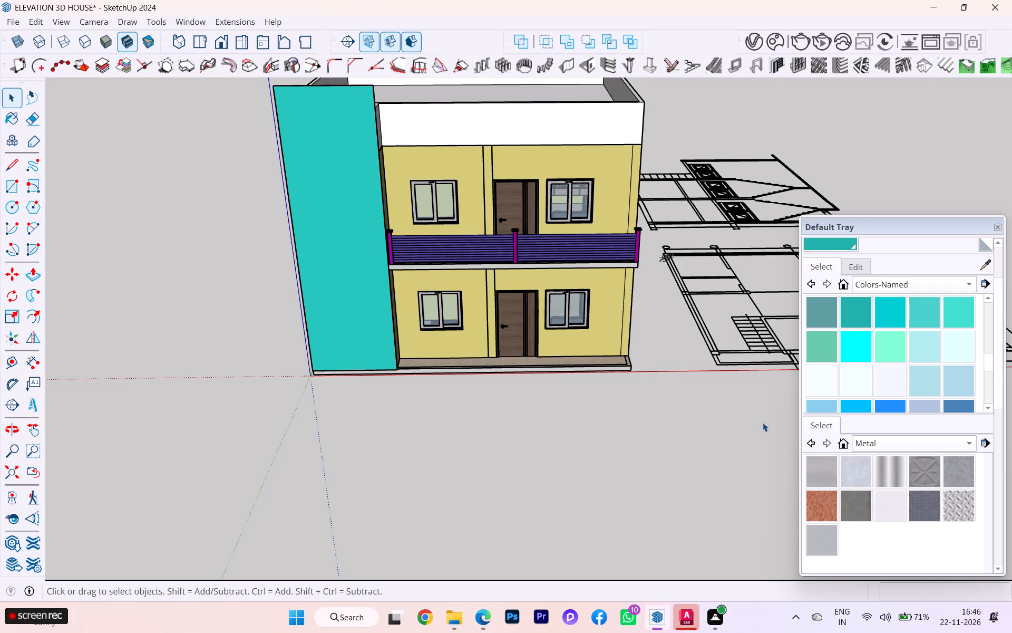
pyautogui.scroll(3, 65, 369)
pyautogui.scroll(-6, 252, 294)
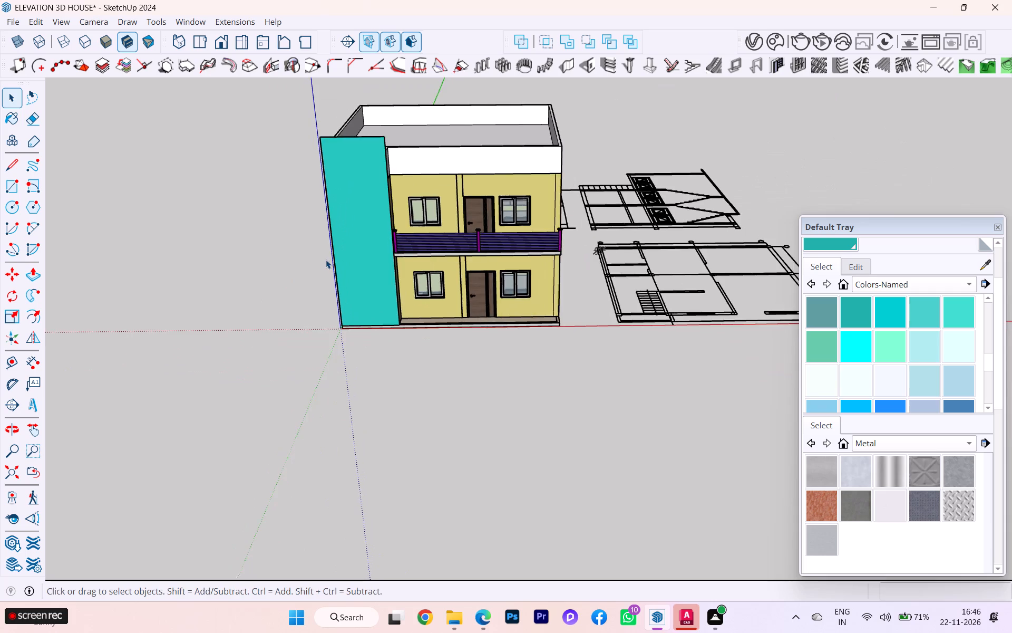
# Examine the teal panel and the house's side wall from the stair-side corner and from above the front.
pyautogui.moveTo(342, 265); pyautogui.dragTo(429, 263, button='middle')
pyautogui.scroll(1, 456, 155)
pyautogui.scroll(-2, 456, 155)
pyautogui.scroll(1, 456, 155)
pyautogui.scroll(-1, 455, 155)
pyautogui.scroll(2, 455, 154)
pyautogui.scroll(-1, 426, 159)
pyautogui.moveTo(424, 160); pyautogui.dragTo(484, 207, button='middle')
pyautogui.scroll(-1, 484, 207)
pyautogui.scroll(8, 458, 233)
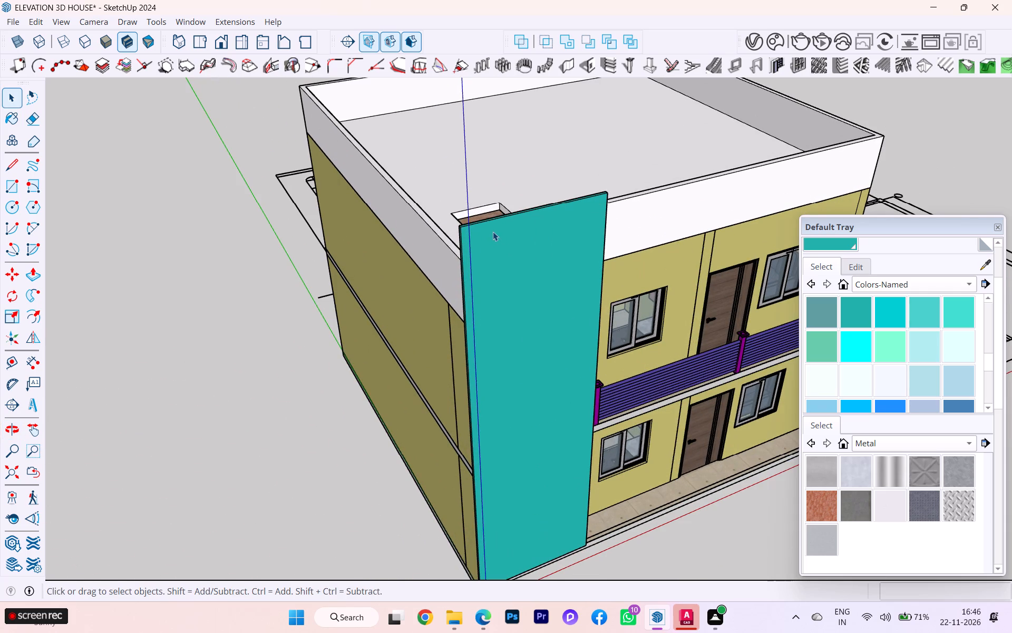
pyautogui.scroll(-2, 492, 233)
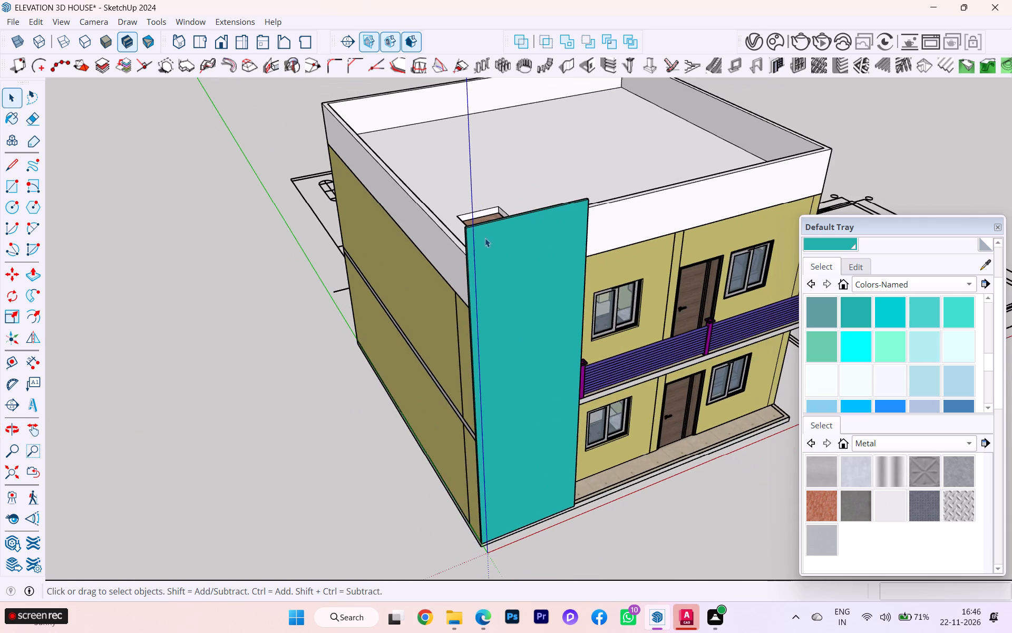
pyautogui.scroll(-1, 377, 248)
pyautogui.moveTo(384, 245); pyautogui.dragTo(343, 248, button='middle')
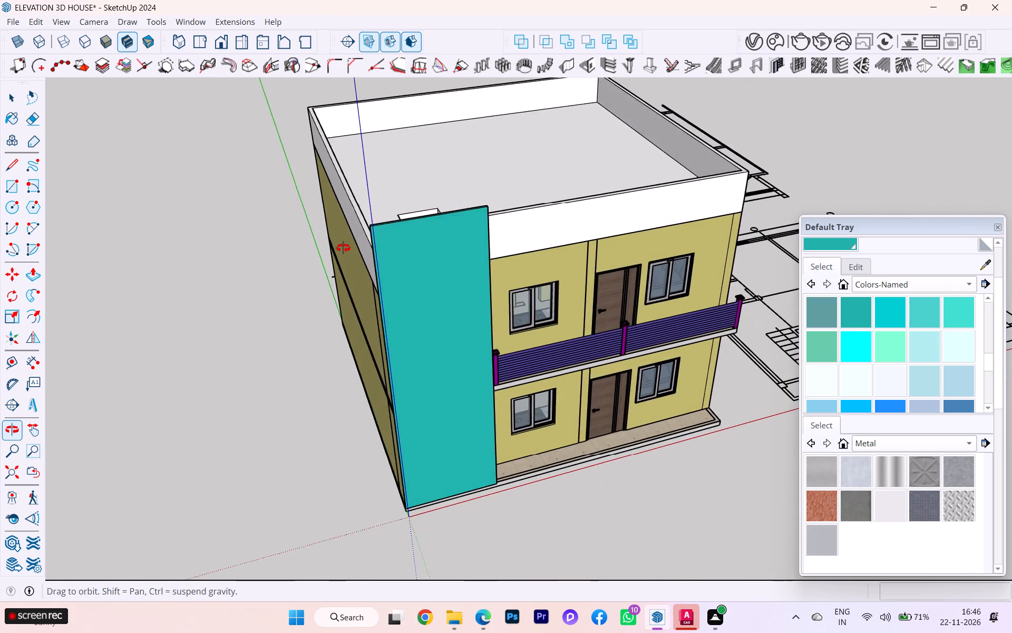
pyautogui.moveTo(343, 248); pyautogui.dragTo(337, 248, button='middle')
pyautogui.scroll(2, 337, 239)
pyautogui.scroll(-3, 391, 248)
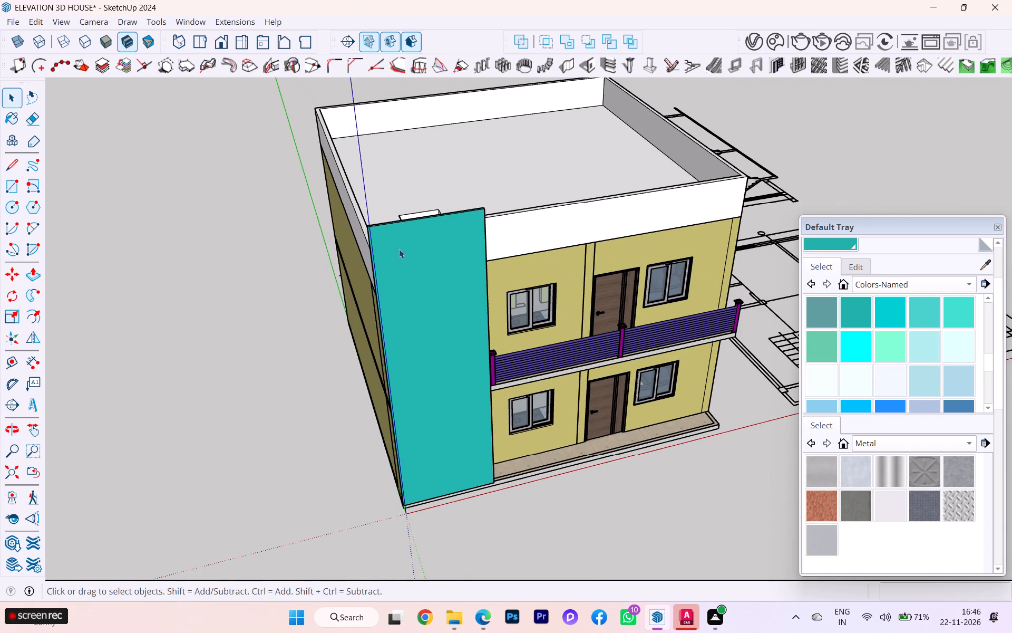
pyautogui.moveTo(387, 252); pyautogui.dragTo(317, 265, button='middle')
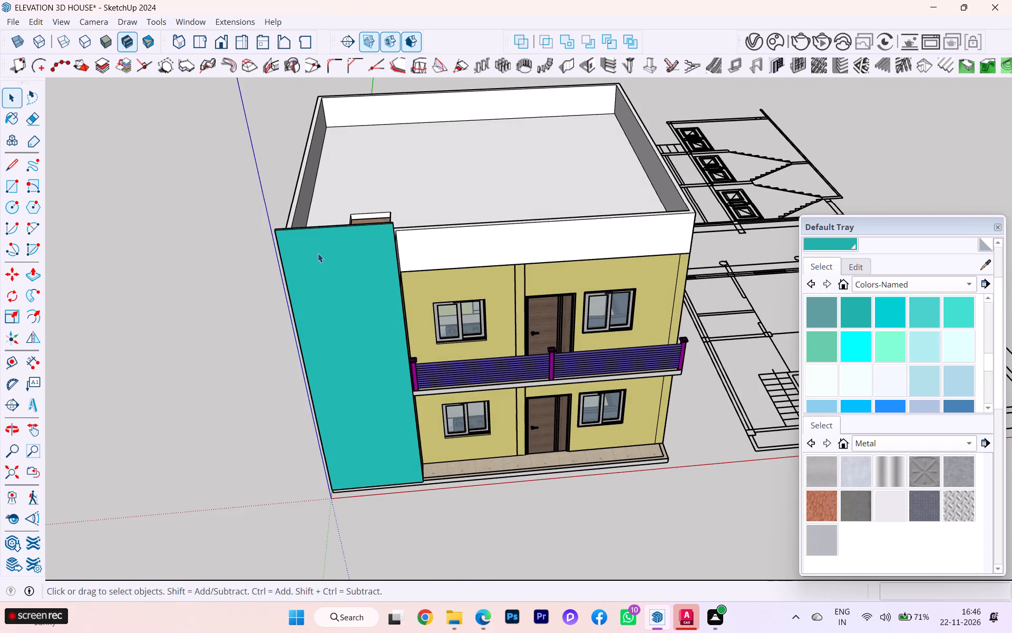
# Examine where the teal panel meets the roof parapet, the stair opening and the recessed balcony wall.
pyautogui.scroll(7, 372, 250)
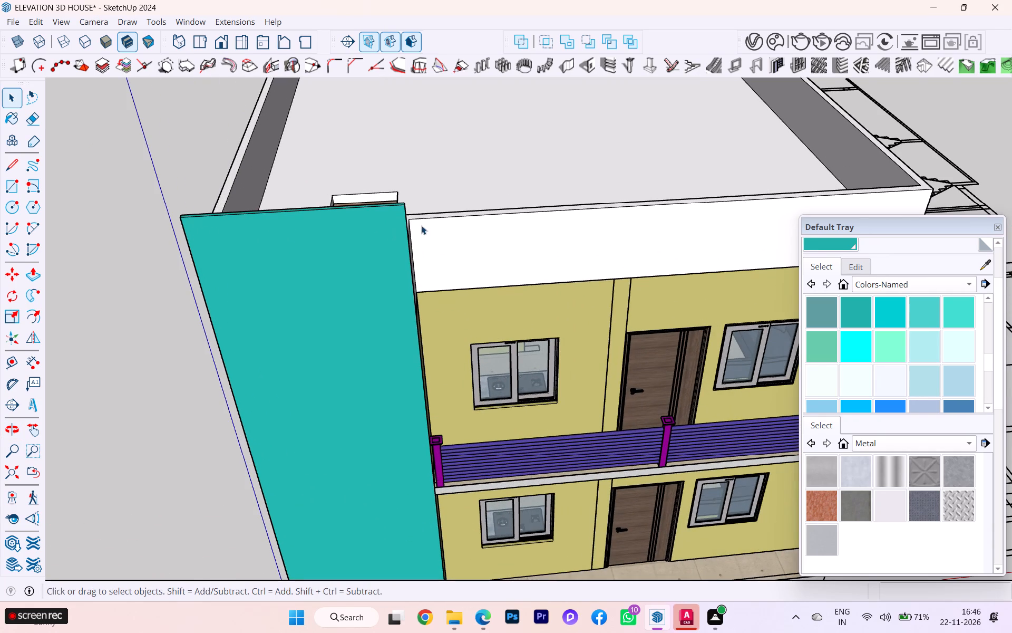
pyautogui.moveTo(412, 232); pyautogui.dragTo(249, 241, button='middle')
pyautogui.scroll(7, 329, 174)
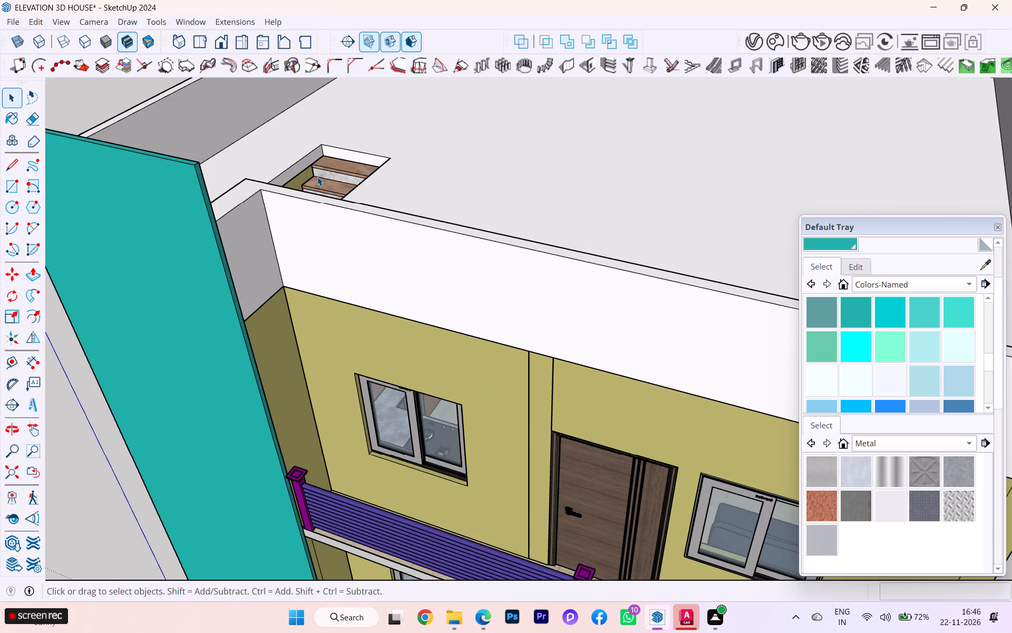
pyautogui.scroll(-2, 324, 176)
pyautogui.scroll(1, 338, 186)
pyautogui.scroll(-2, 368, 188)
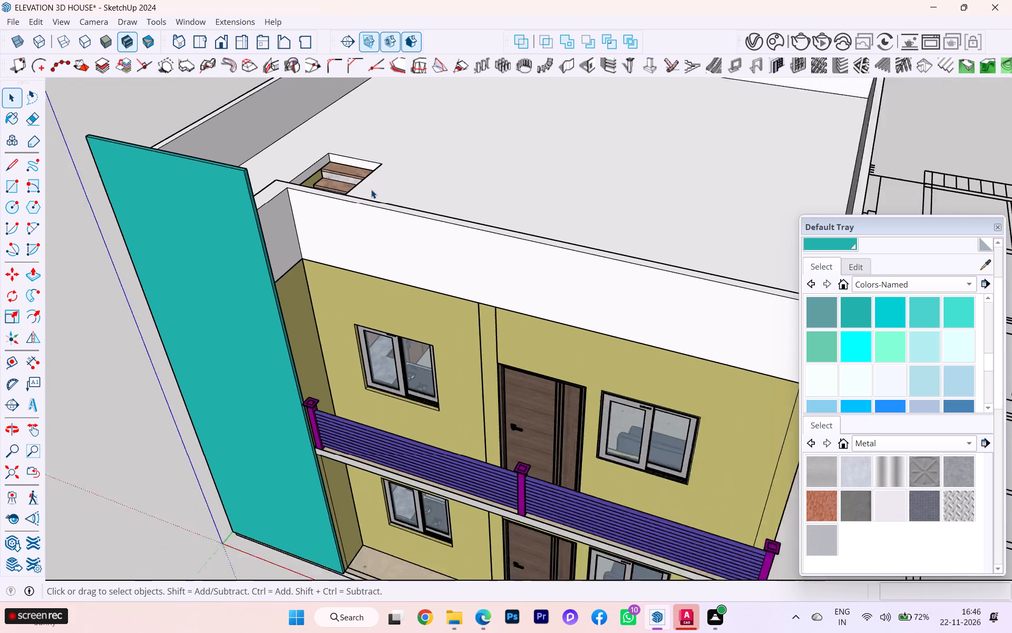
pyautogui.scroll(-2, 371, 189)
pyautogui.scroll(-2, 398, 235)
pyautogui.moveTo(391, 235); pyautogui.dragTo(425, 229, button='middle')
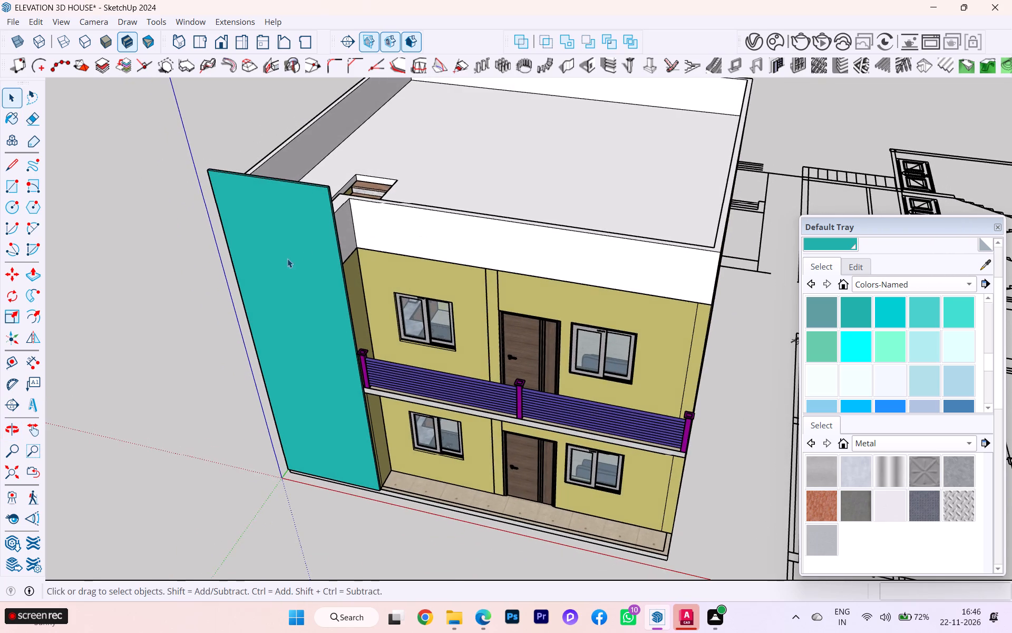
# Open the teal stair panel group for editing.
pyautogui.scroll(3, 284, 260)
pyautogui.click(218, 239)
pyautogui.click(209, 239)
pyautogui.click(215, 238)
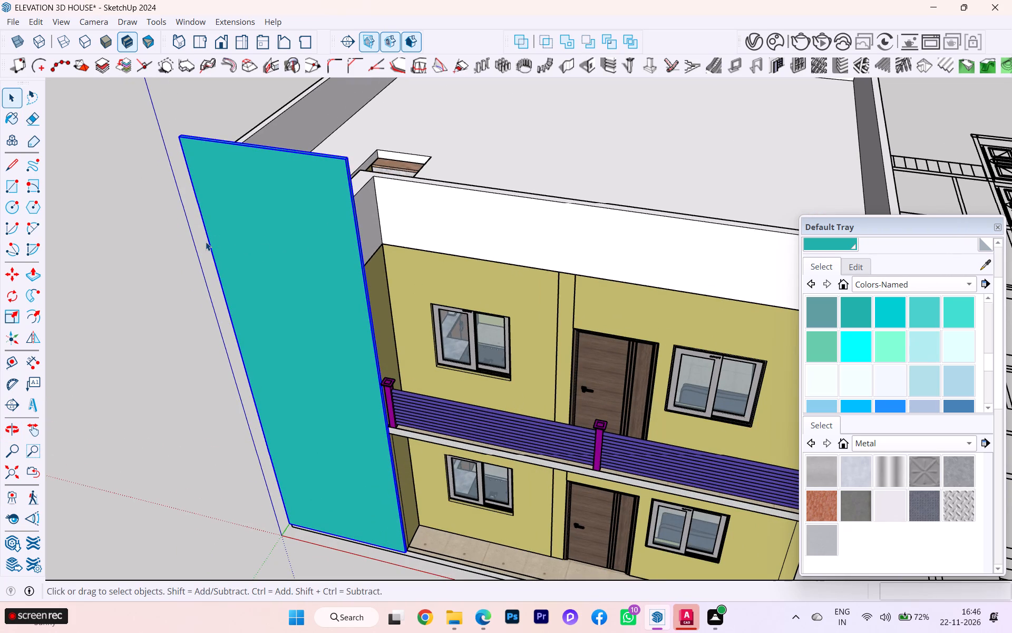
pyautogui.tripleClick(215, 232)
pyautogui.click(207, 235)
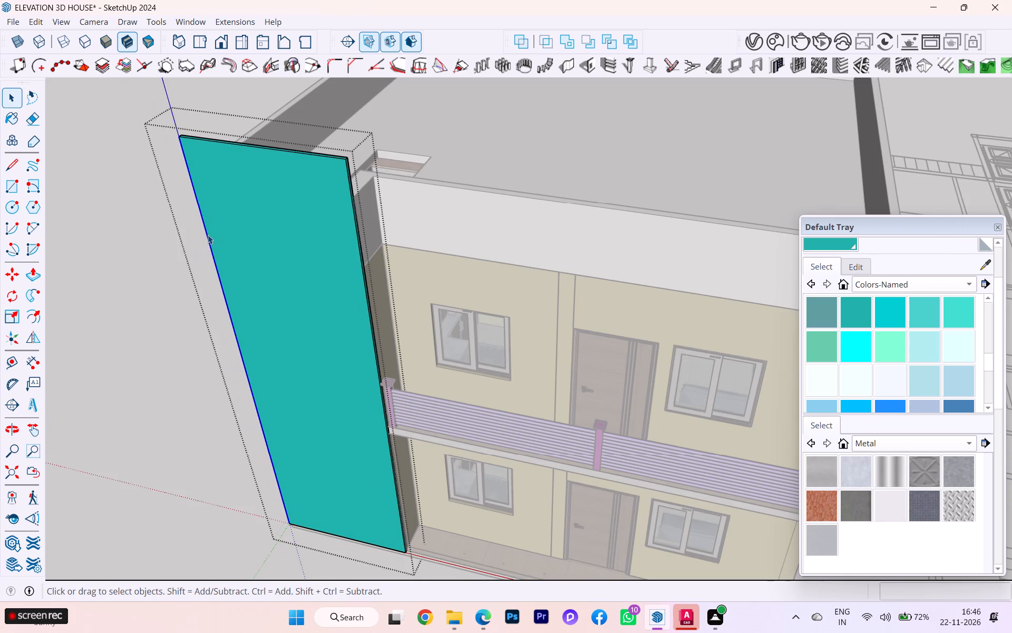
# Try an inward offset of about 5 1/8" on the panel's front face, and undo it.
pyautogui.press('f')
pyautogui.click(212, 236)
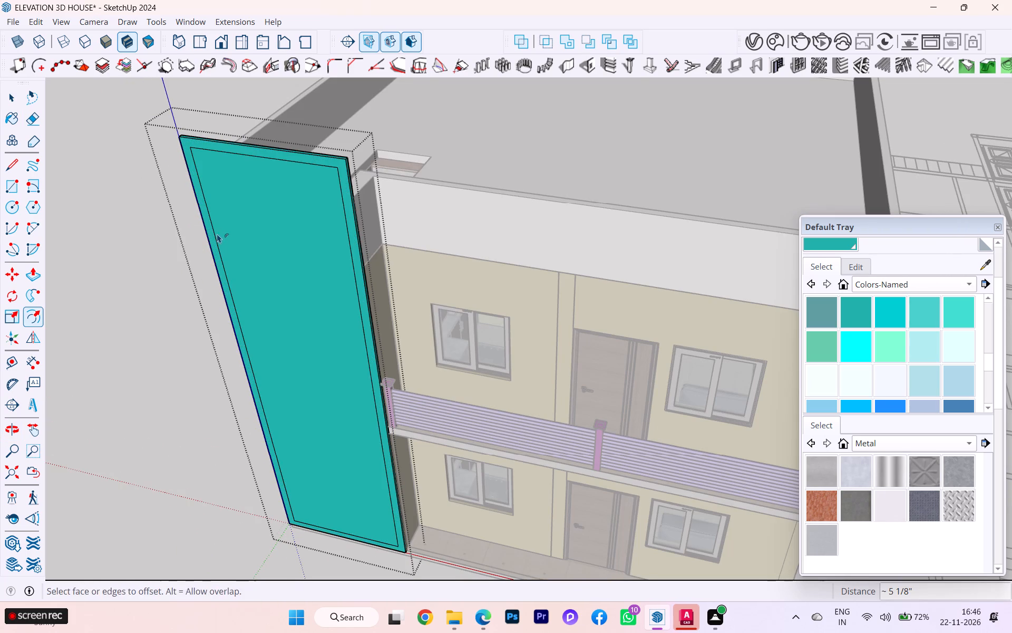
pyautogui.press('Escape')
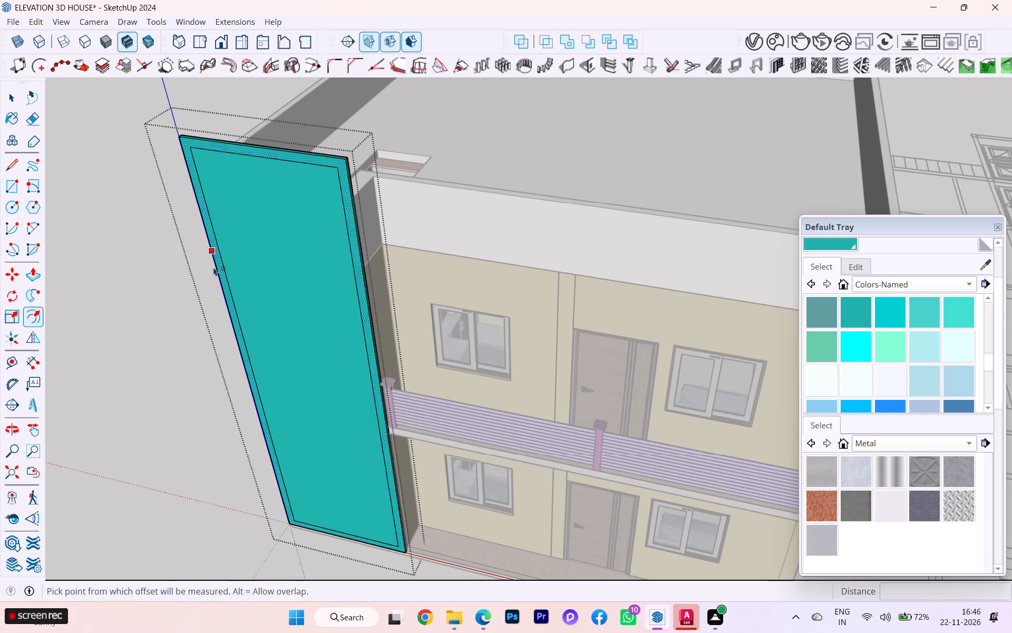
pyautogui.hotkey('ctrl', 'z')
# Offset the outline of the panel's front face inward to form a wide border around an inner rectangle.
pyautogui.click(220, 263)
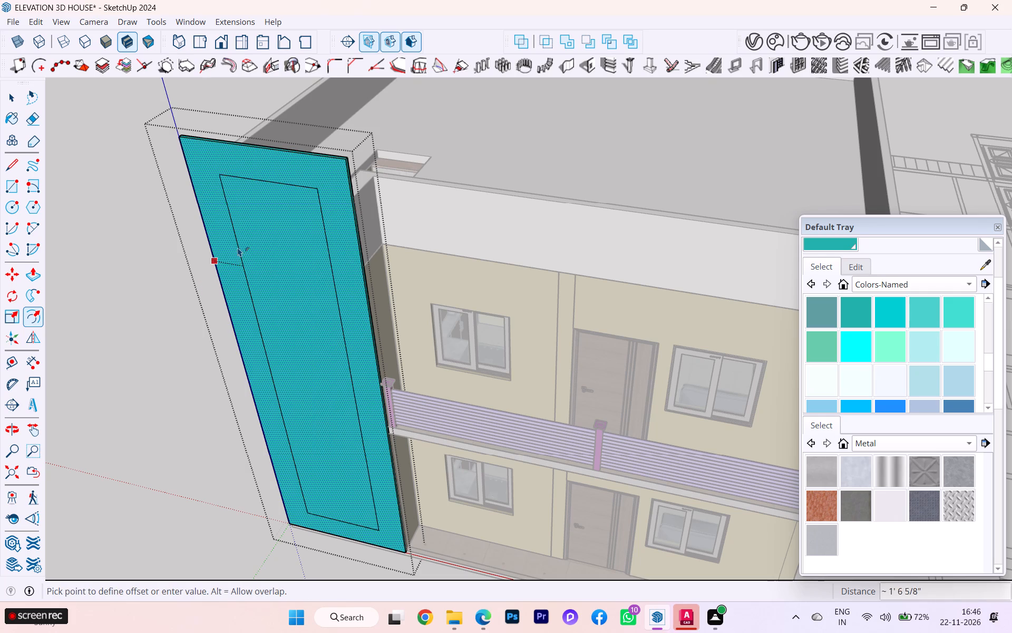
pyautogui.click(233, 248)
# Push/Pull the border face of the teal panel outward about 3 1/2" as a raised frame, and close the group.
pyautogui.scroll(-2, 287, 239)
pyautogui.moveTo(305, 242); pyautogui.dragTo(351, 244, button='middle')
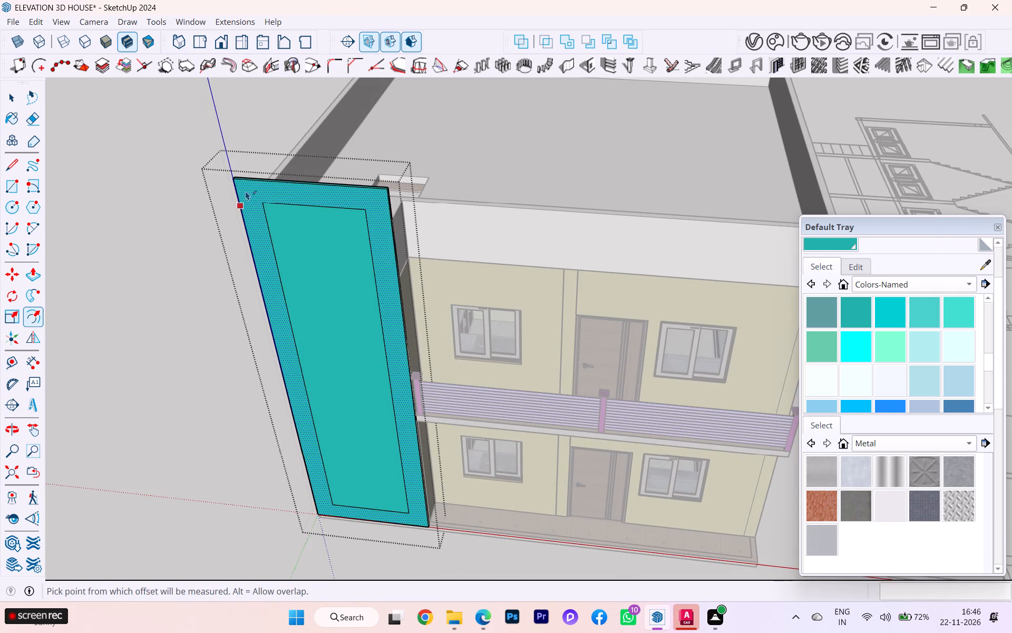
pyautogui.press('p')
pyautogui.click(250, 193)
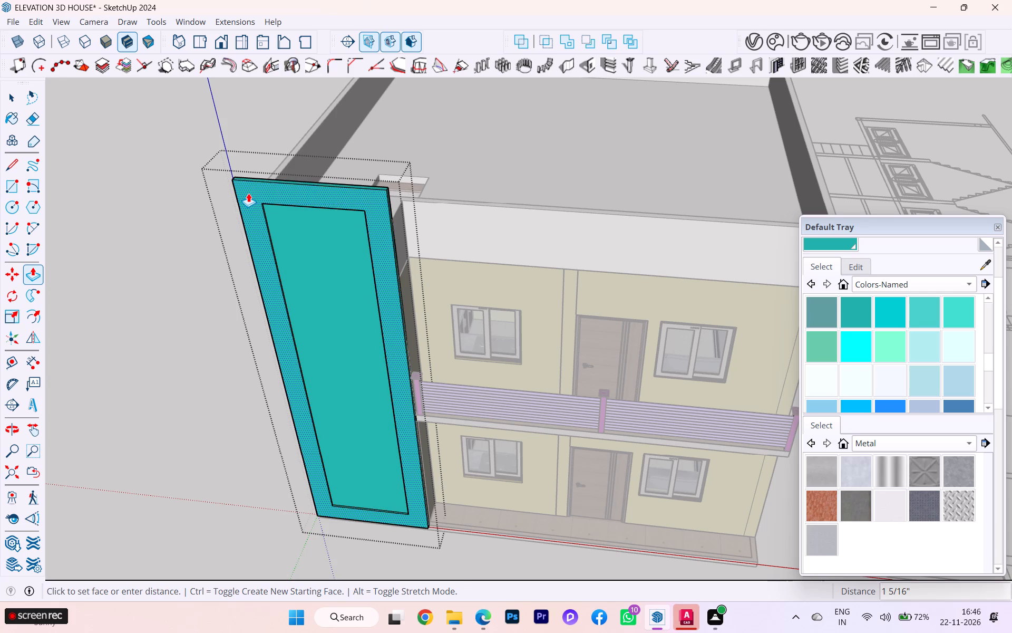
pyautogui.click(245, 193)
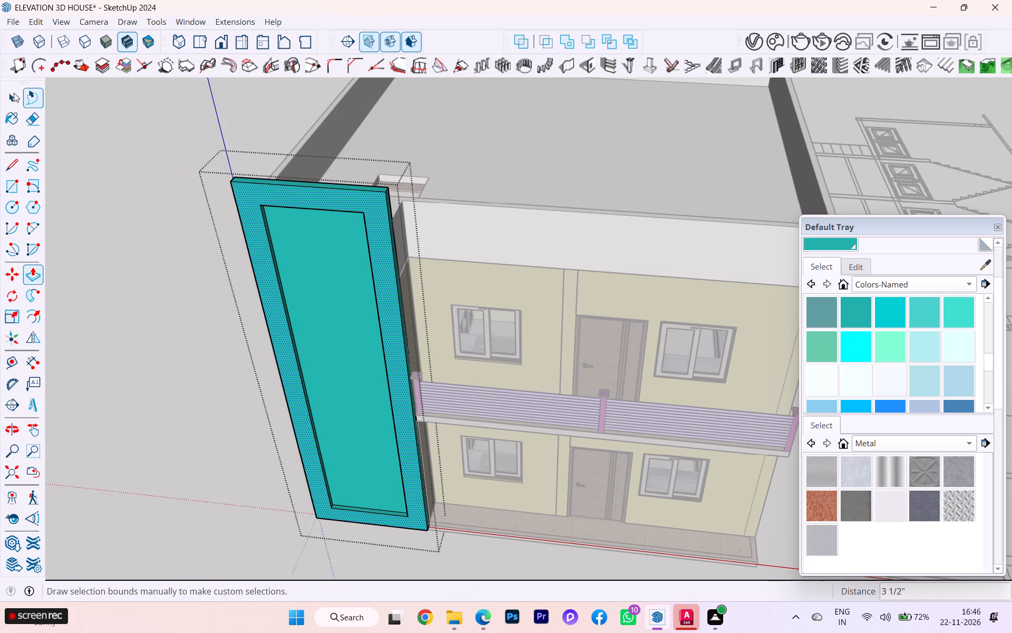
pyautogui.click(14, 95)
pyautogui.click(136, 124)
# Examine the framed teal stair panel and the rest of the house from the front, both sides and above.
pyautogui.scroll(-1, 193, 144)
pyautogui.moveTo(195, 145); pyautogui.dragTo(254, 101, button='middle')
pyautogui.scroll(-2, 333, 133)
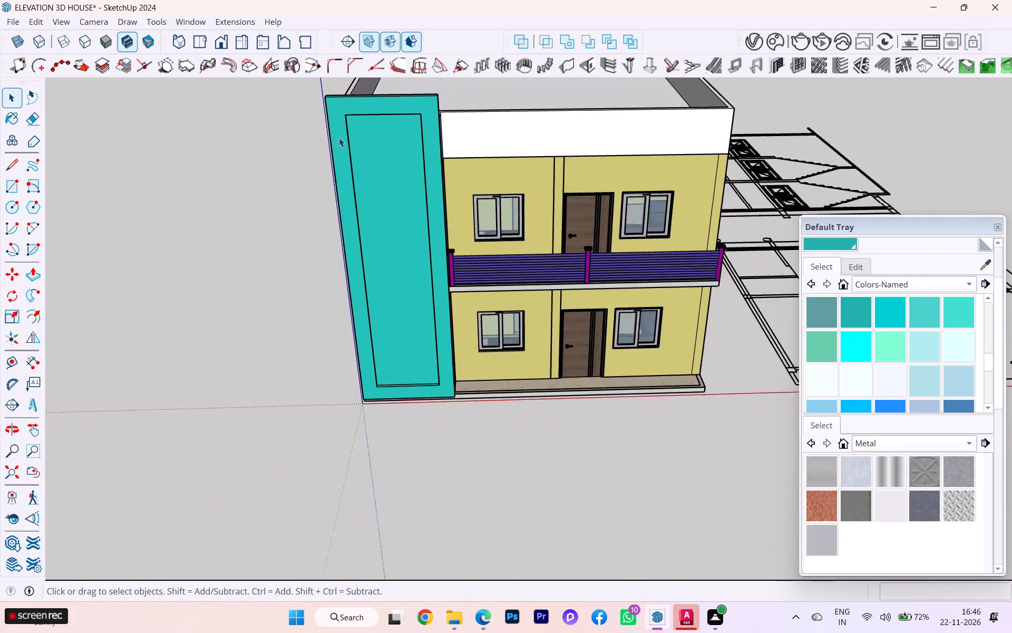
pyautogui.scroll(-1, 339, 138)
pyautogui.moveTo(390, 168); pyautogui.dragTo(519, 252, button='middle')
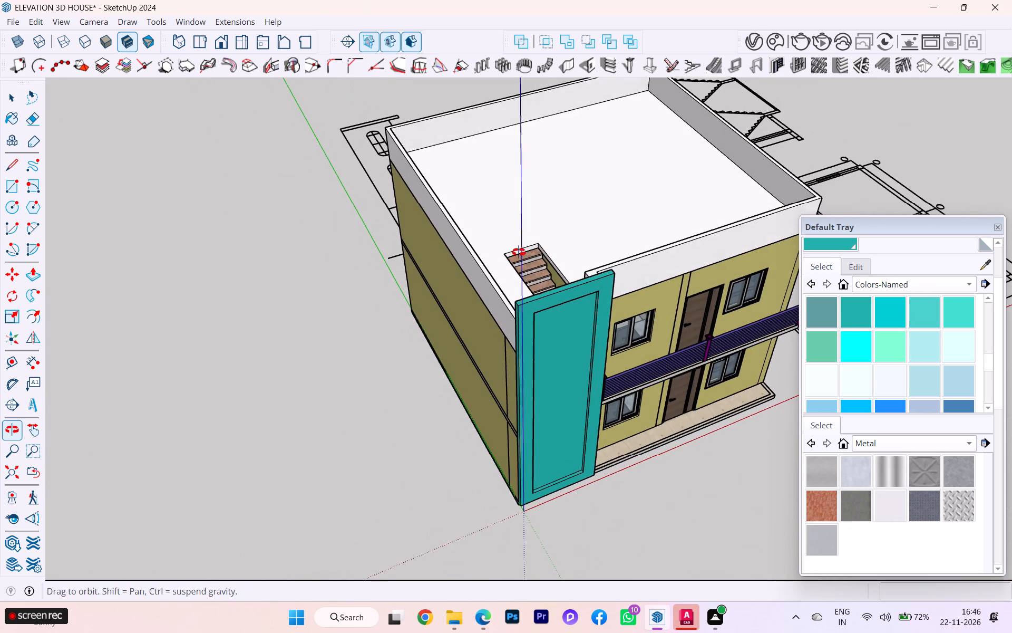
pyautogui.moveTo(519, 252); pyautogui.dragTo(379, 201, button='middle')
pyautogui.scroll(3, 348, 219)
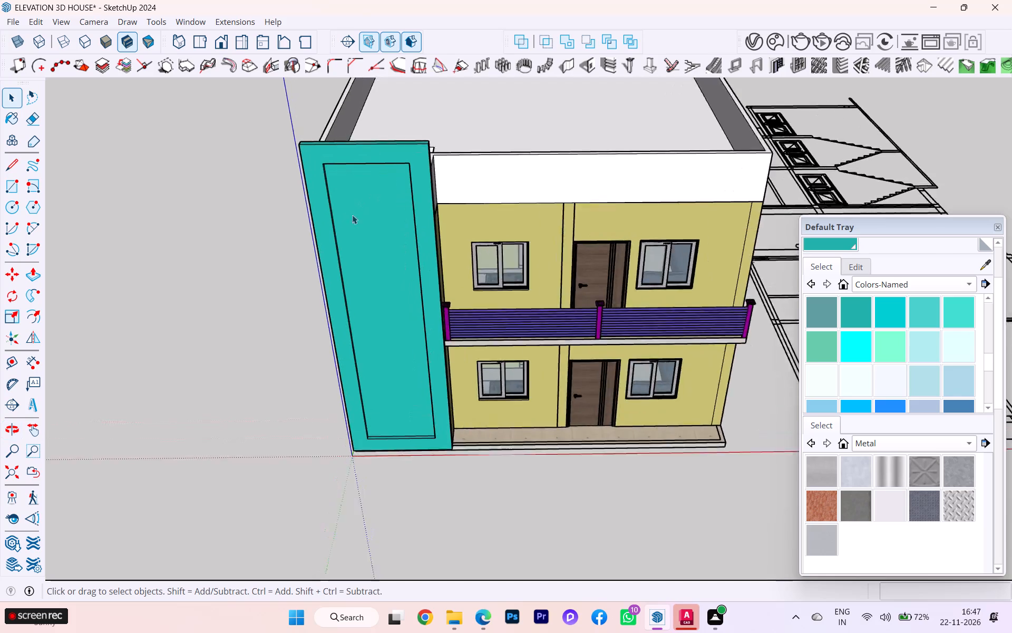
pyautogui.scroll(4, 352, 215)
pyautogui.scroll(-3, 359, 193)
pyautogui.moveTo(362, 192); pyautogui.dragTo(355, 185, button='middle')
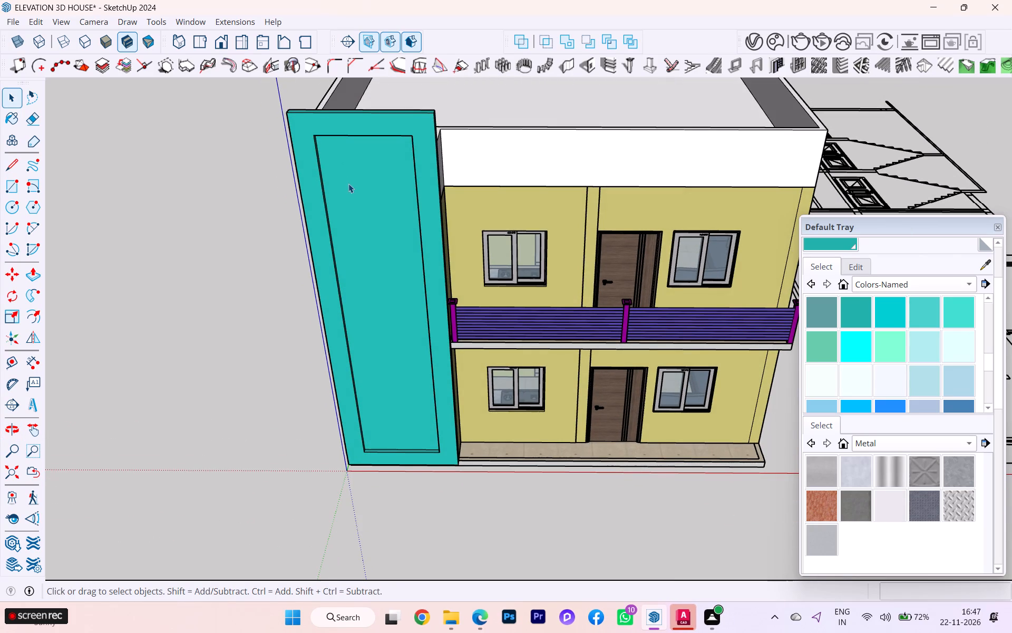
pyautogui.scroll(-1, 348, 184)
pyautogui.scroll(1, 348, 184)
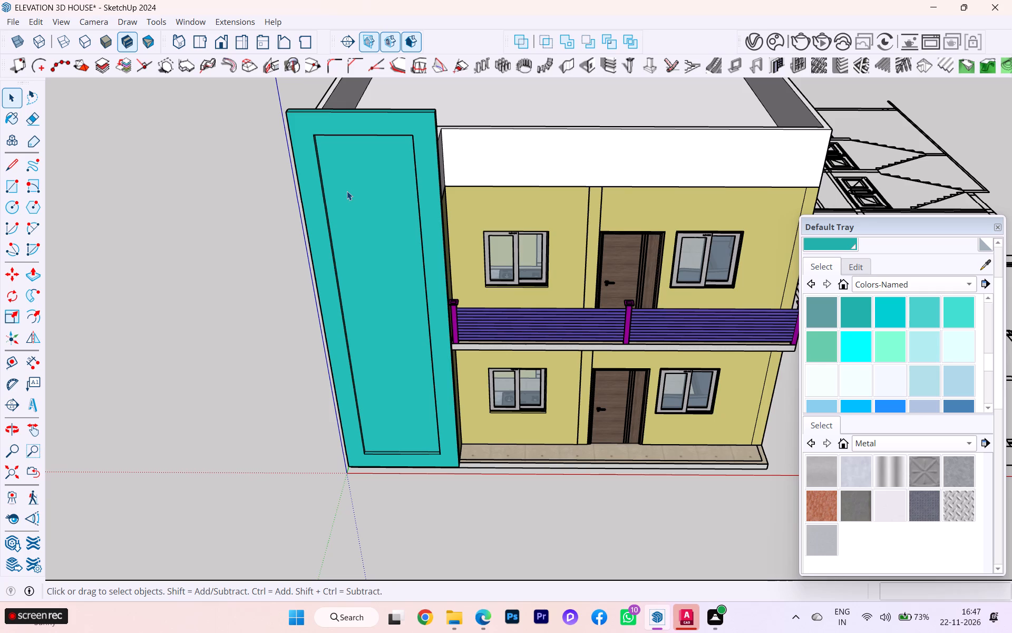
pyautogui.scroll(-2, 421, 225)
pyautogui.moveTo(408, 226); pyautogui.dragTo(388, 223, button='middle')
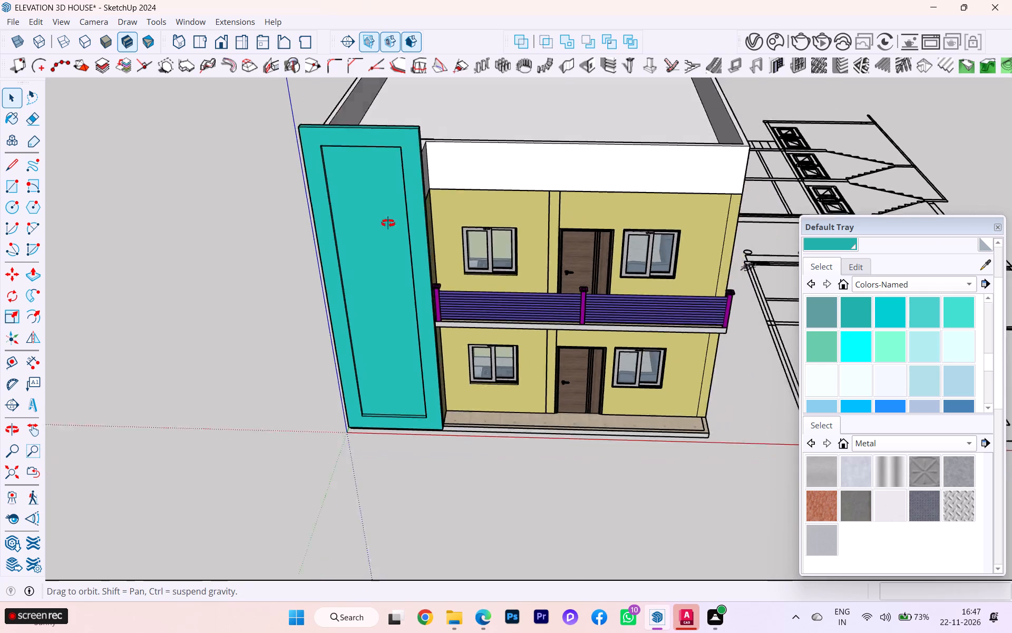
pyautogui.moveTo(388, 223); pyautogui.dragTo(269, 219, button='middle')
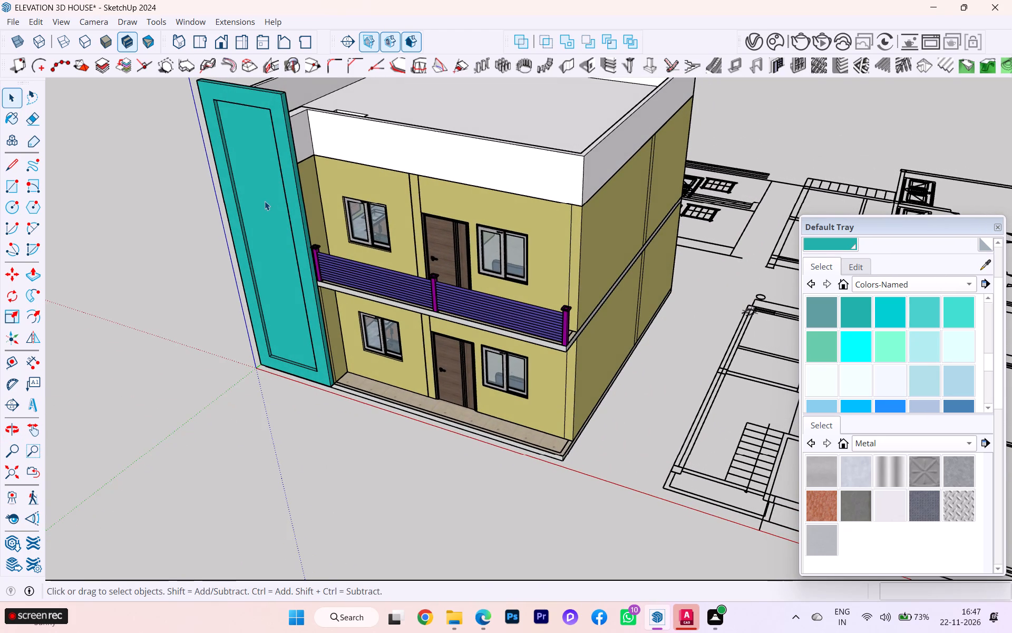
pyautogui.scroll(-3, 265, 201)
pyautogui.moveTo(265, 199); pyautogui.dragTo(298, 199, button='middle')
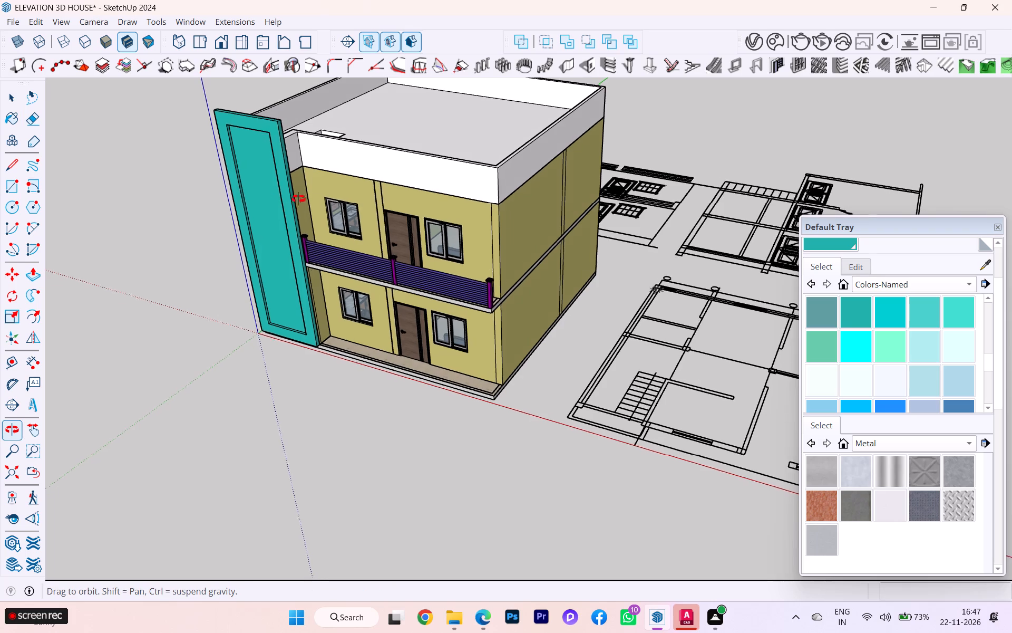
pyautogui.moveTo(298, 199); pyautogui.dragTo(703, 196, button='middle')
pyautogui.scroll(5, 664, 200)
pyautogui.scroll(-1, 611, 196)
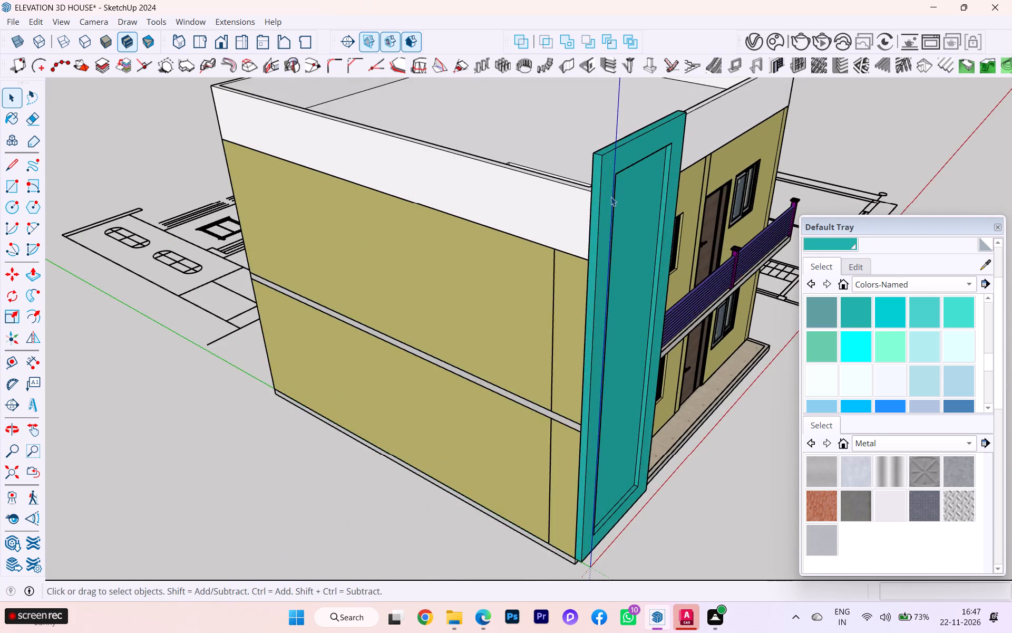
pyautogui.scroll(-1, 611, 197)
pyautogui.moveTo(611, 197); pyautogui.dragTo(681, 253, button='middle')
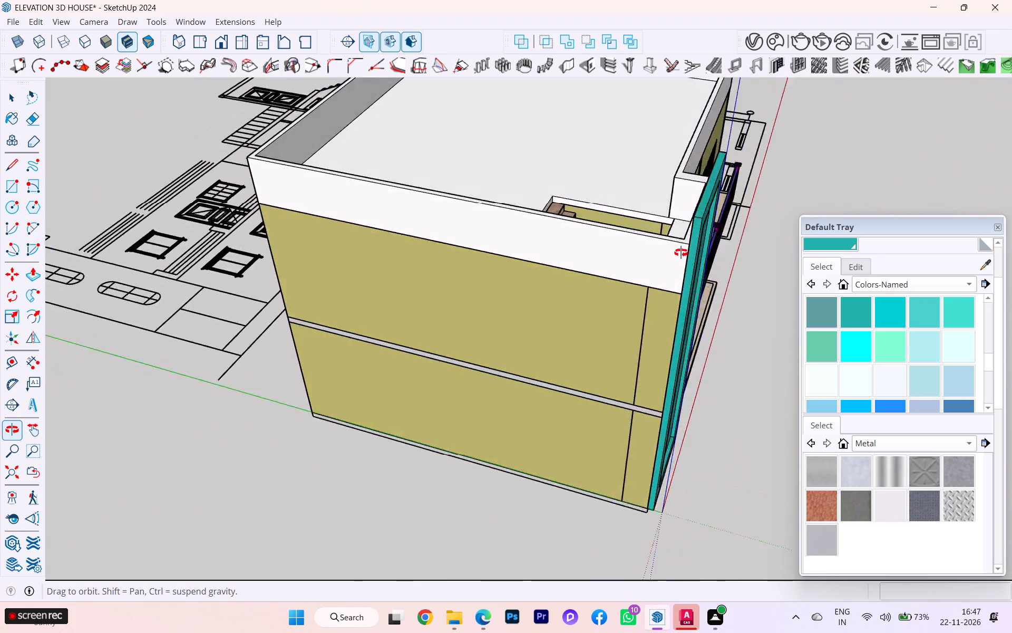
pyautogui.moveTo(681, 253); pyautogui.dragTo(25, 409, button='middle')
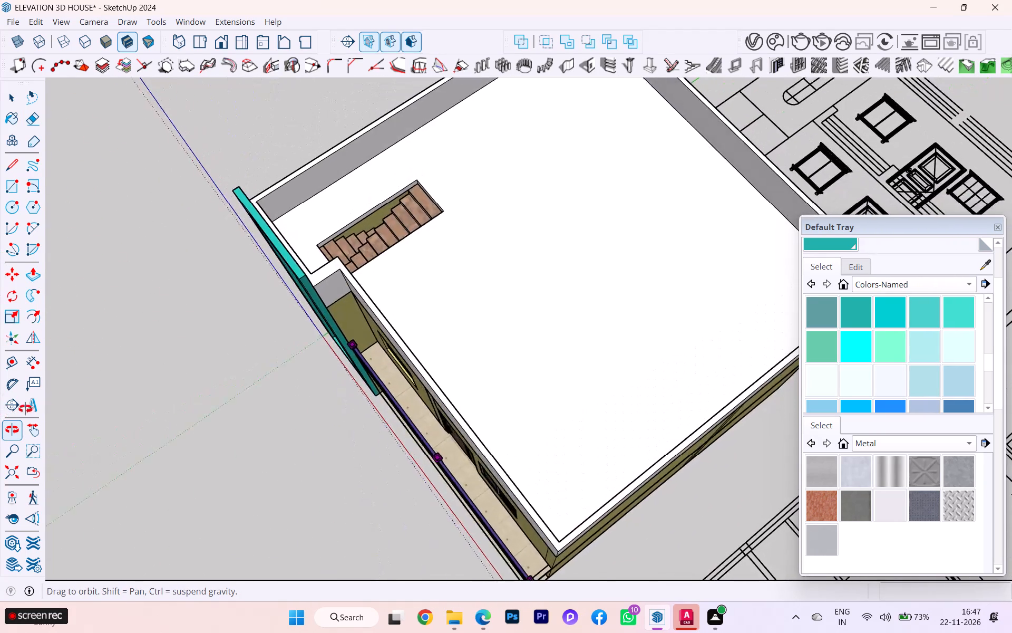
pyautogui.moveTo(25, 409); pyautogui.dragTo(417, 214, button='middle')
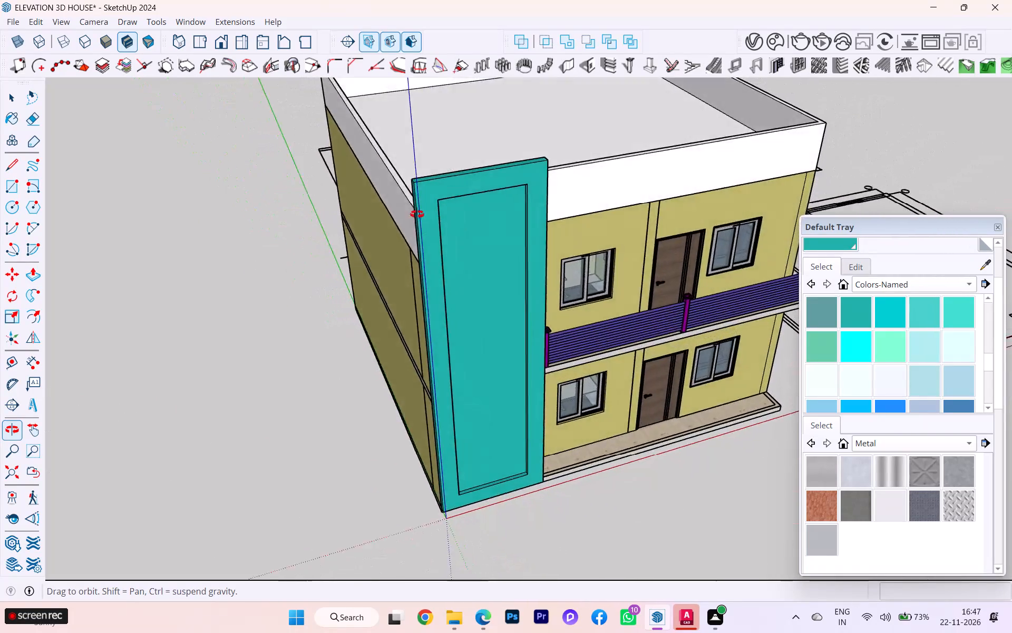
pyautogui.moveTo(417, 214); pyautogui.dragTo(232, 190, button='middle')
pyautogui.scroll(2, 453, 160)
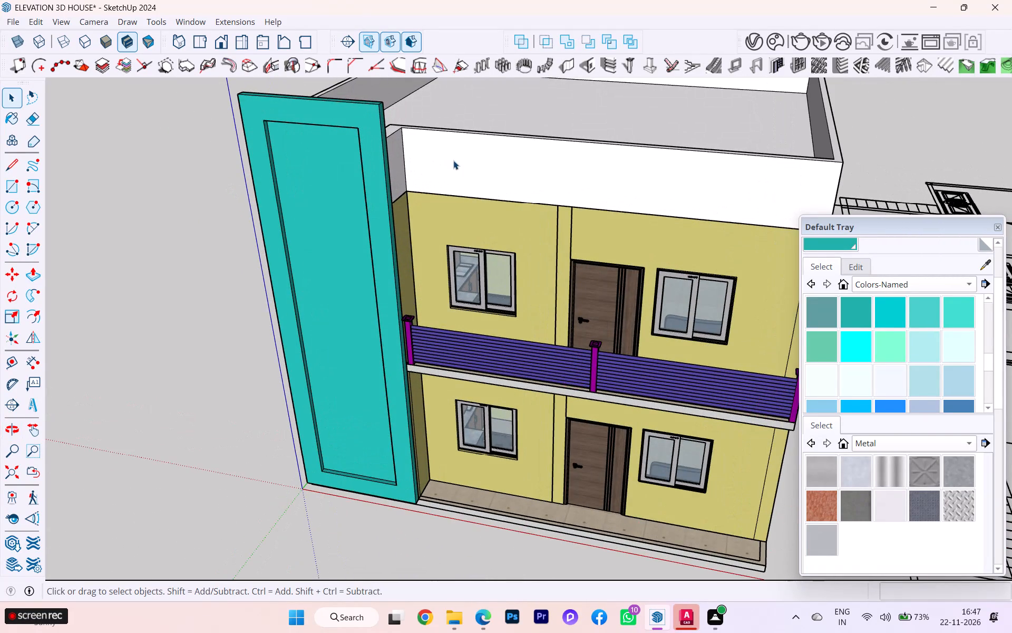
pyautogui.scroll(1, 435, 157)
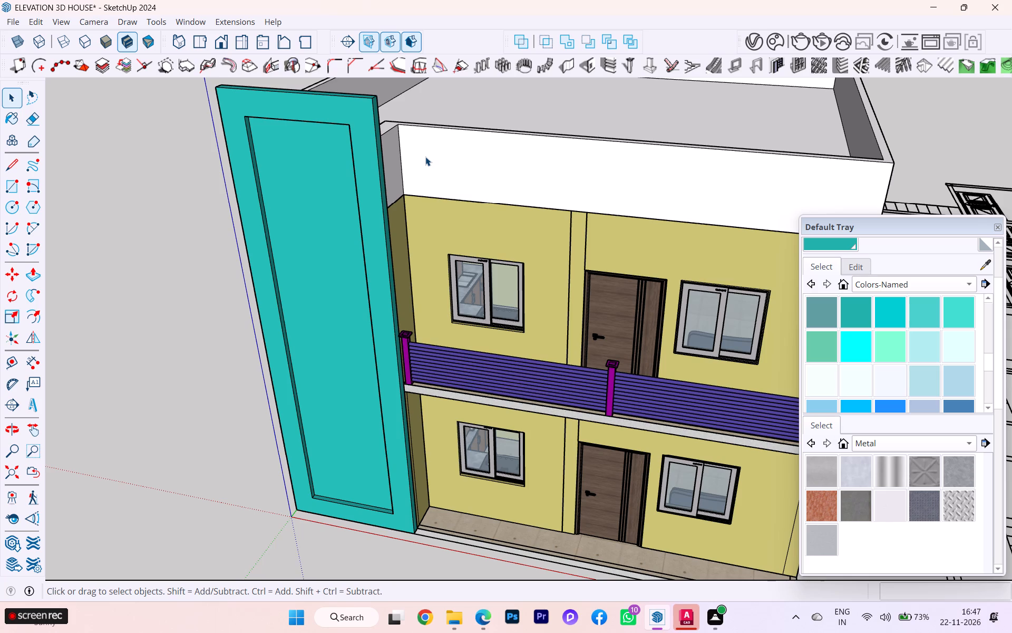
pyautogui.scroll(-5, 424, 157)
pyautogui.scroll(1, 424, 157)
pyautogui.scroll(-1, 424, 157)
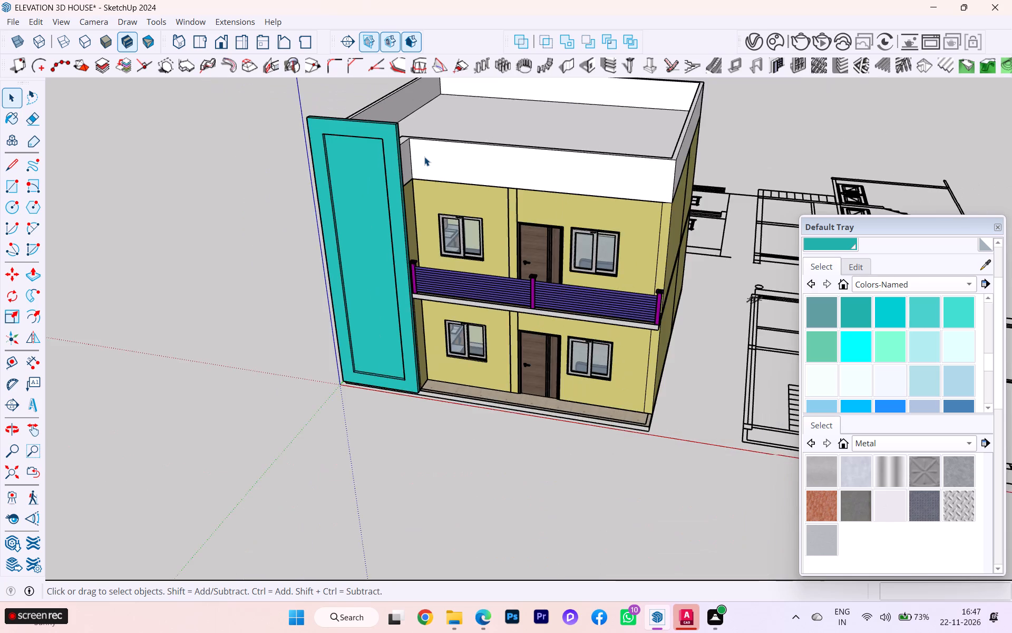
pyautogui.scroll(-3, 424, 157)
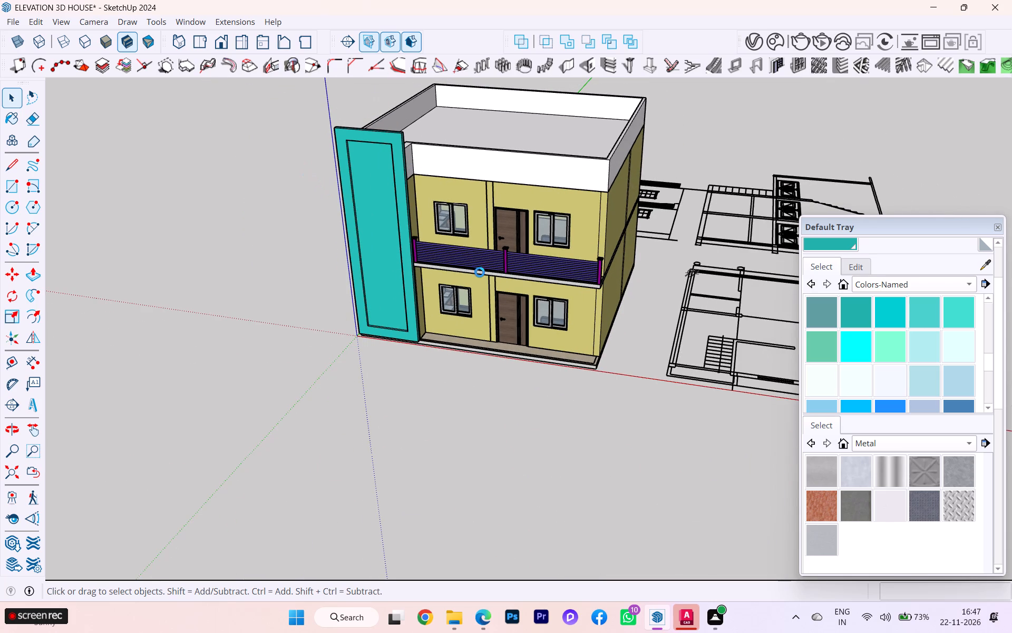
pyautogui.scroll(4, 435, 189)
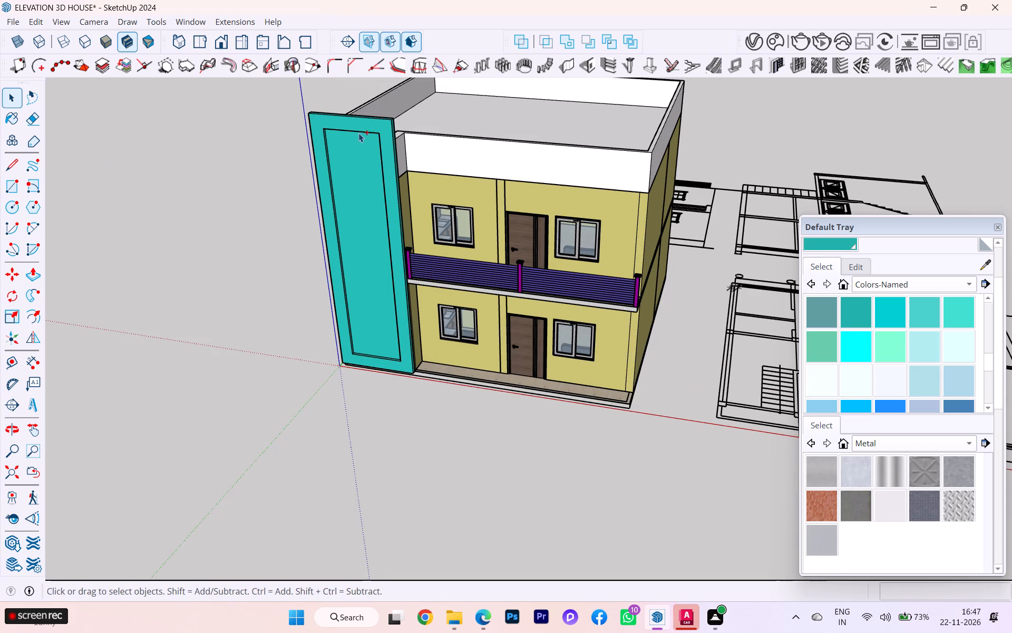
# Undo the stair panel's raised frame, teal paint and the panel itself, back to the plain front walls and parapet.
pyautogui.hotkey('ctrl', 'z')
pyautogui.hotkey('ctrl', 'z')
pyautogui.hotkey('ctrl', 'z')
pyautogui.hotkey('ctrl', 'z')
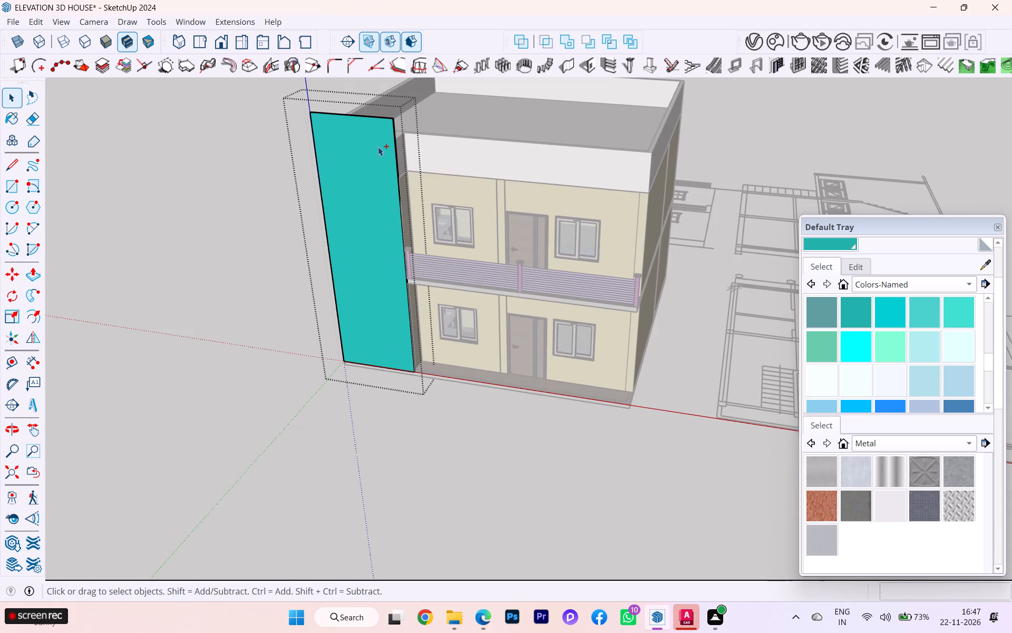
pyautogui.hotkey('ctrl', 'z')
pyautogui.hotkey('ctrl', 'z')
pyautogui.hotkey('ctrl', 'z')
pyautogui.hotkey('ctrl', 'z')
pyautogui.hotkey('ctrl', 'z')
pyautogui.hotkey('ctrl', 'z')
pyautogui.hotkey('ctrl', 'z')
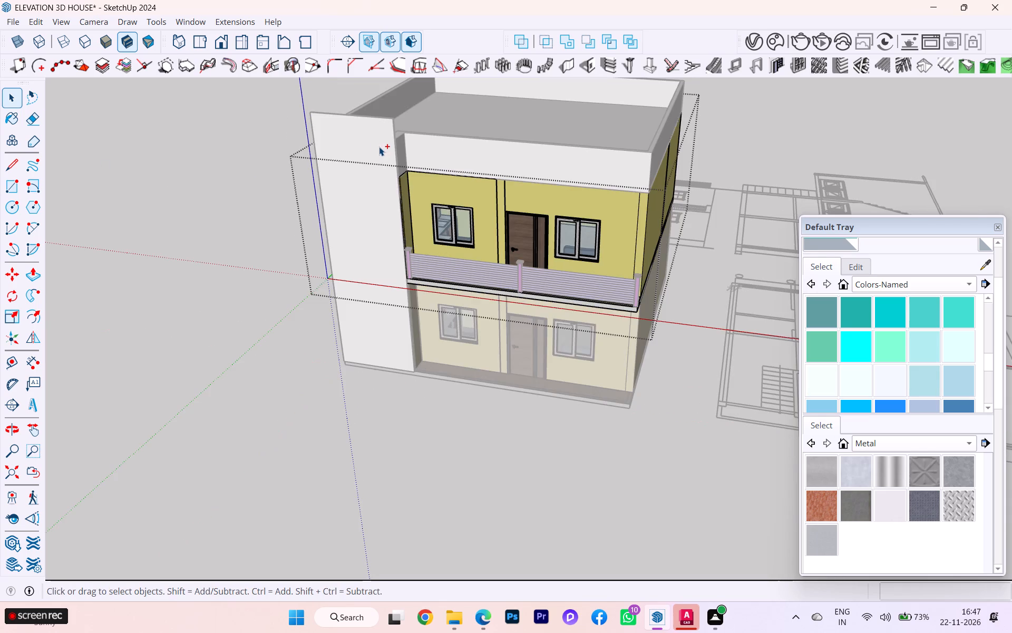
pyautogui.hotkey('ctrl', 'z')
pyautogui.hotkey('ctrl', 'z')
pyautogui.hotkey('ctrl', 'z')
pyautogui.hotkey('ctrl', 'z')
pyautogui.hotkey('ctrl', 'z')
pyautogui.hotkey('ctrl', 'z')
pyautogui.hotkey('ctrl', 'z')
pyautogui.hotkey('ctrl', 'z')
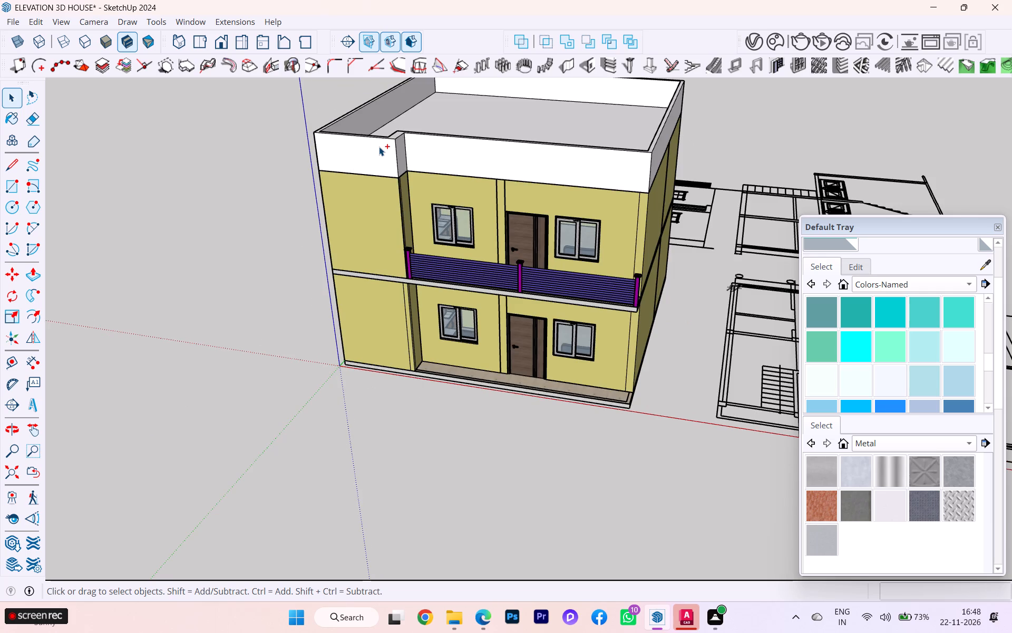
pyautogui.hotkey('ctrl', 'z')
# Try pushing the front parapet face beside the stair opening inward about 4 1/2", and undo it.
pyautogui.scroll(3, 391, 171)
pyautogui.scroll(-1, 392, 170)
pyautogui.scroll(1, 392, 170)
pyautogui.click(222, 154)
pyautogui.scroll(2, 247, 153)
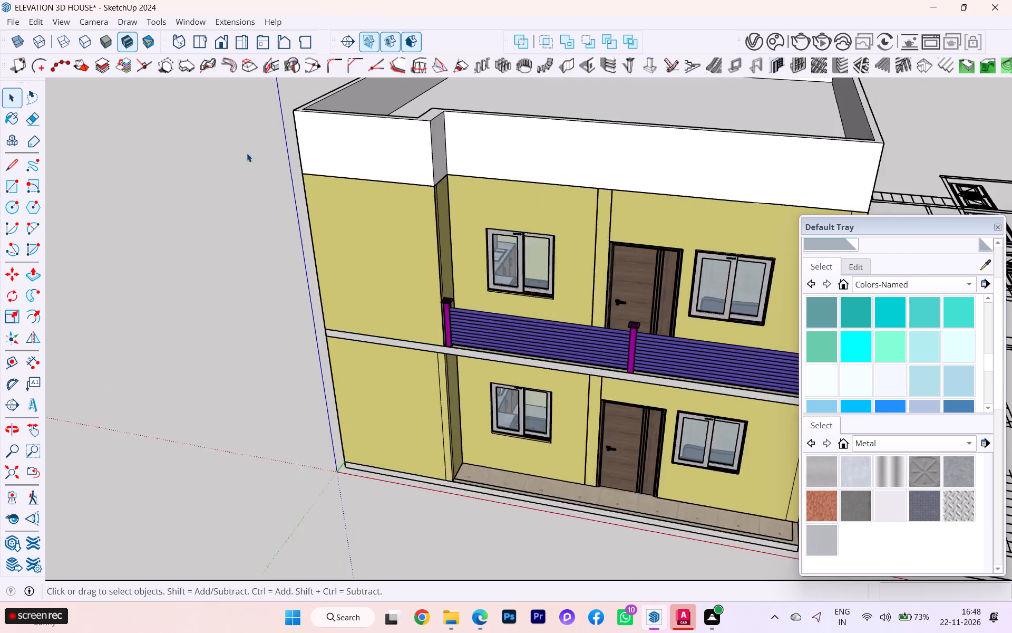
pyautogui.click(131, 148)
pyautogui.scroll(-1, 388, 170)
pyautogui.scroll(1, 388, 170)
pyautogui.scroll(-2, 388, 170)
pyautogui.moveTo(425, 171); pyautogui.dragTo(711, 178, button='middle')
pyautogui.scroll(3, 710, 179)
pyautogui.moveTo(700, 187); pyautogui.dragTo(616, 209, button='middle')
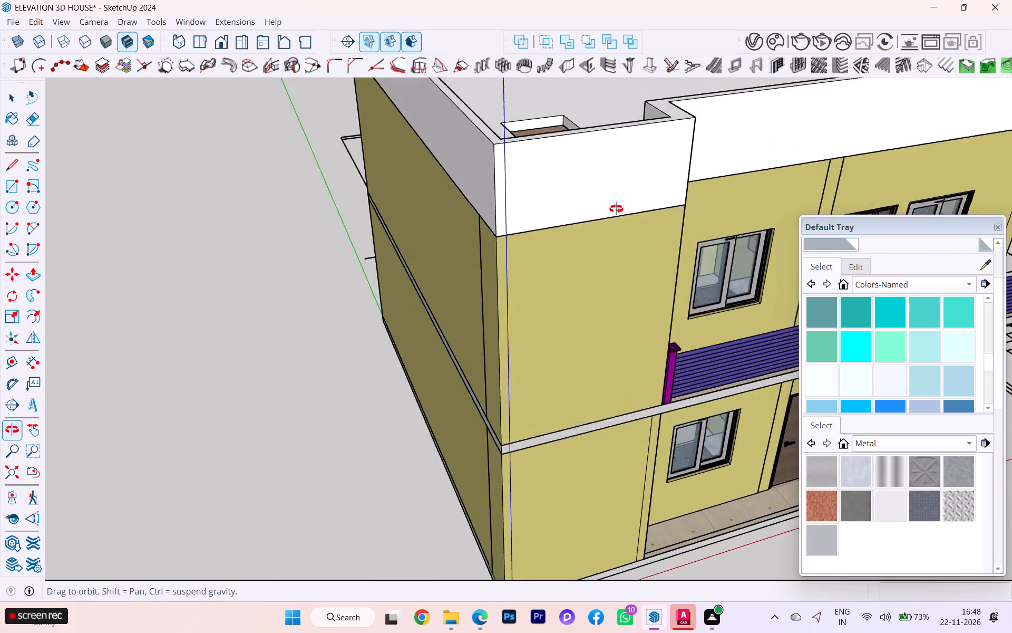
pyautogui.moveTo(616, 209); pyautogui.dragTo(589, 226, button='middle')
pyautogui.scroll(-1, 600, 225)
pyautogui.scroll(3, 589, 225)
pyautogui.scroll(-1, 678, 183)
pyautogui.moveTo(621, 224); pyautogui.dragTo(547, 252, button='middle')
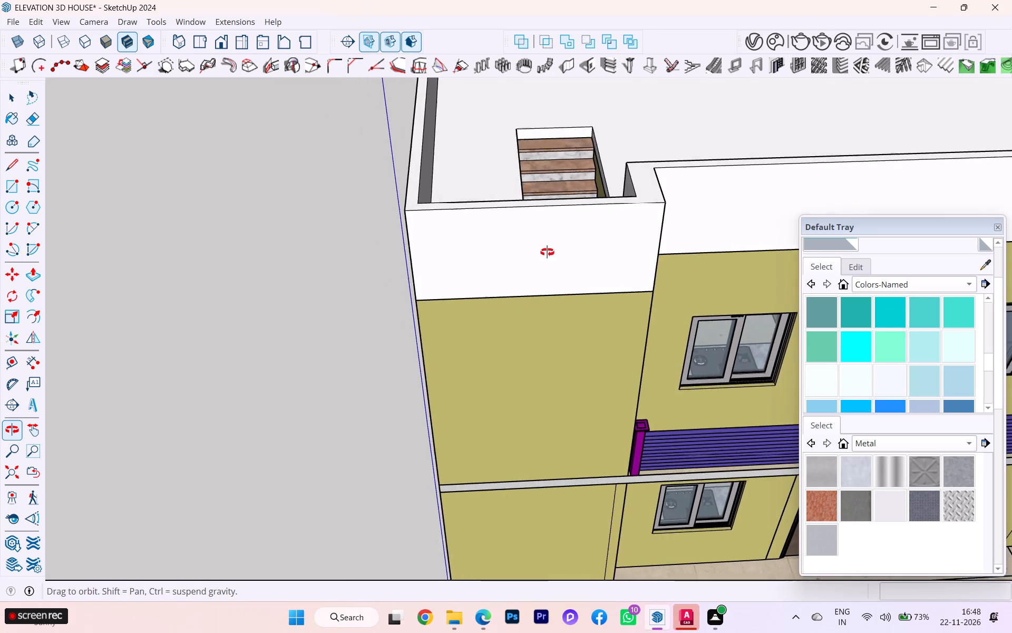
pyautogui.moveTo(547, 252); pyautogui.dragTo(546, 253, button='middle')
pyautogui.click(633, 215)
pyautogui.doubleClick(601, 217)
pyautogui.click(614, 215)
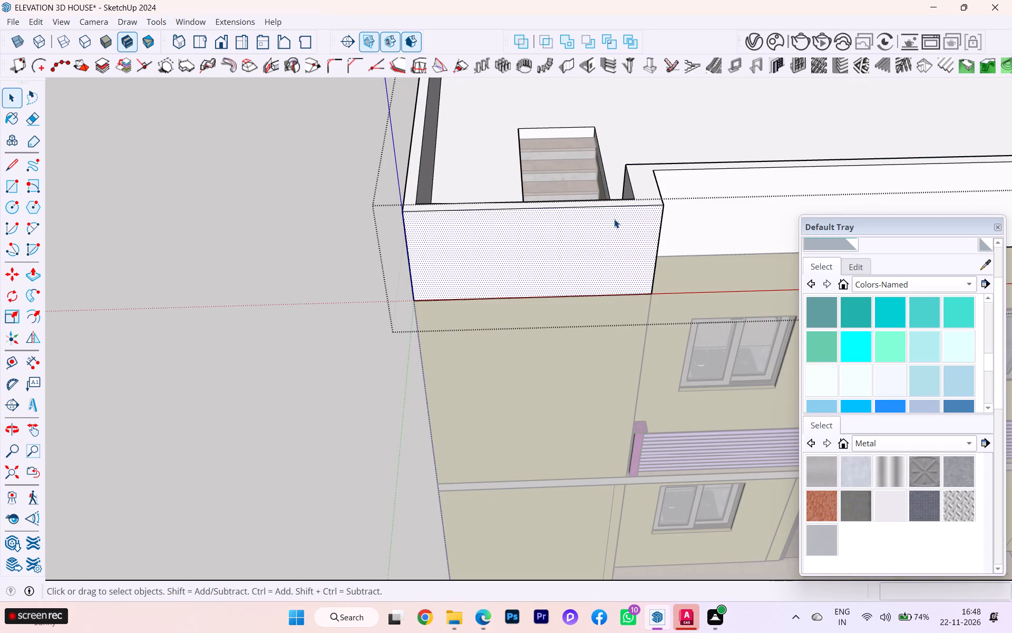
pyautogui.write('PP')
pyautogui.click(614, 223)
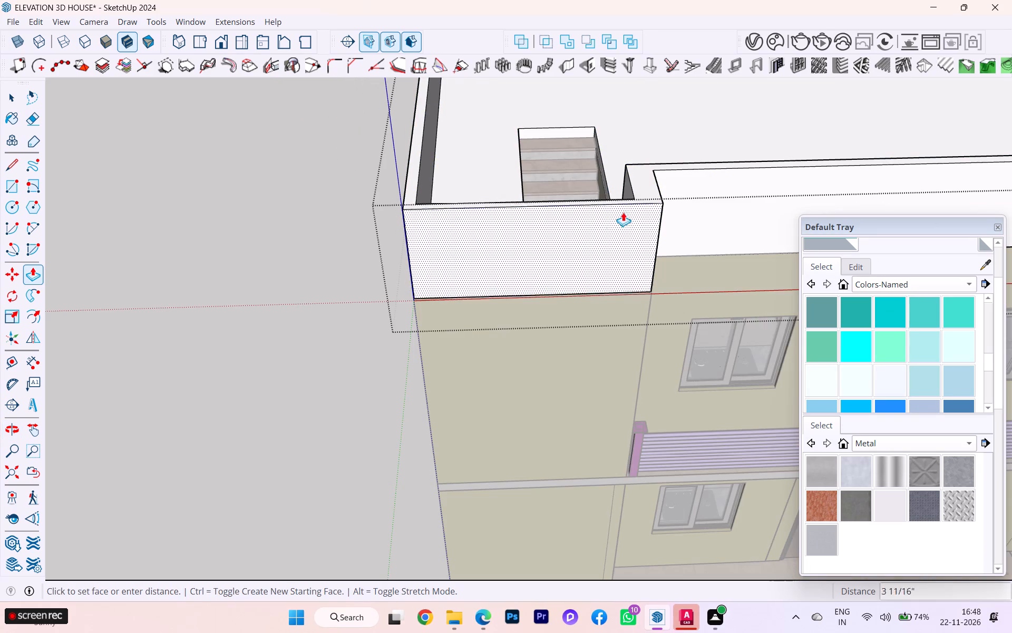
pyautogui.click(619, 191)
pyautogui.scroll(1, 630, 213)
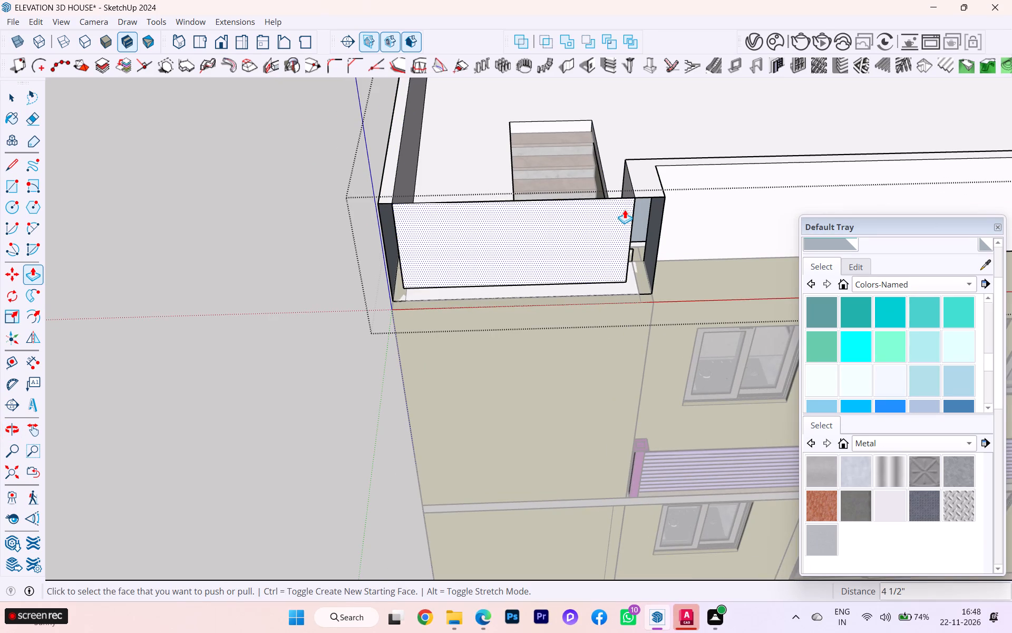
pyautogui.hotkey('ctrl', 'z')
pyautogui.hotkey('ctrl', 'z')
# Undo further back until the front parapet section beside the stair opening is removed down to the roof slab.
pyautogui.scroll(3, 485, 227)
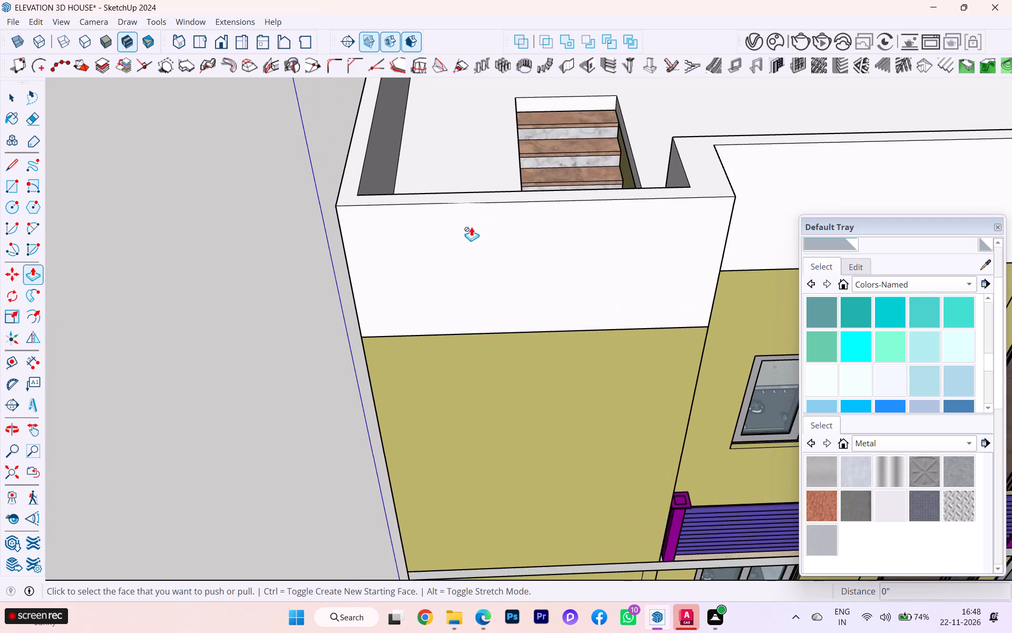
pyautogui.scroll(-2, 469, 229)
pyautogui.moveTo(469, 229); pyautogui.dragTo(712, 245, button='middle')
pyautogui.hotkey('ctrl', 'z')
pyautogui.hotkey('ctrl', 'z')
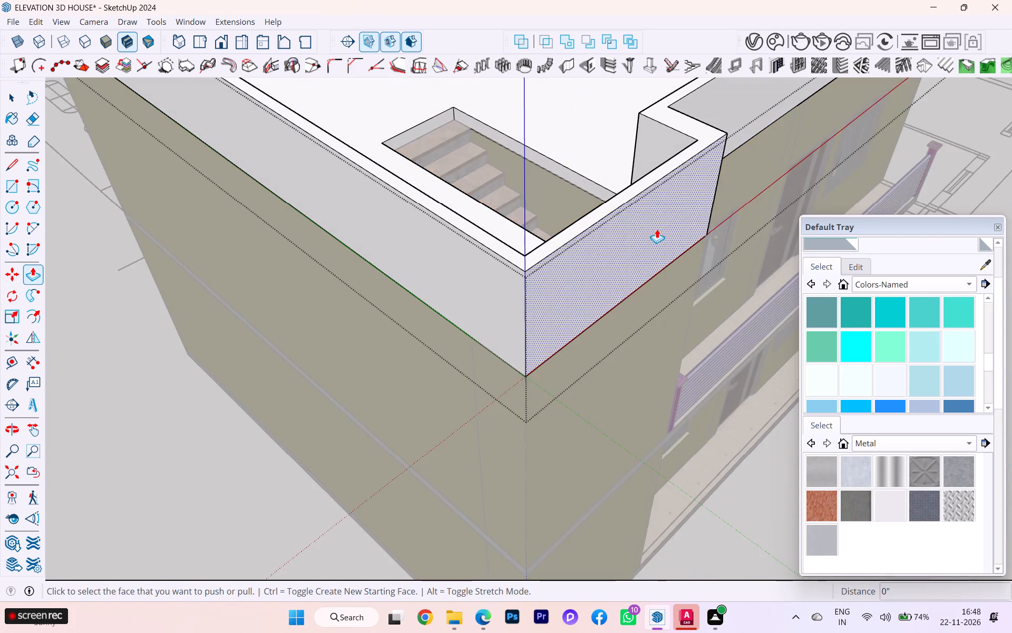
pyautogui.hotkey('ctrl', 'z')
pyautogui.hotkey('ctrl', 'z')
pyautogui.hotkey('ctrl', 'z')
pyautogui.hotkey('ctrl', 'z')
pyautogui.hotkey('ctrl', 'z')
pyautogui.hotkey('ctrl', 'z')
pyautogui.hotkey('ctrl', 'z')
pyautogui.hotkey('ctrl', 'z')
pyautogui.hotkey('ctrl', 'z')
pyautogui.hotkey('ctrl', 'z')
pyautogui.hotkey('ctrl', 'z')
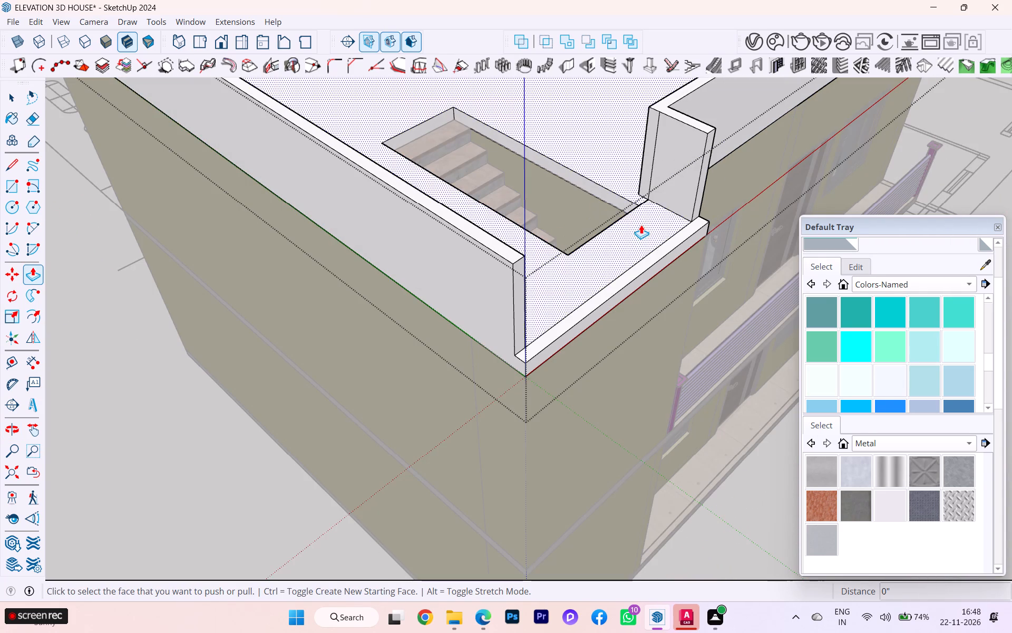
pyautogui.hotkey('ctrl', 'z')
pyautogui.hotkey('ctrl', 'z')
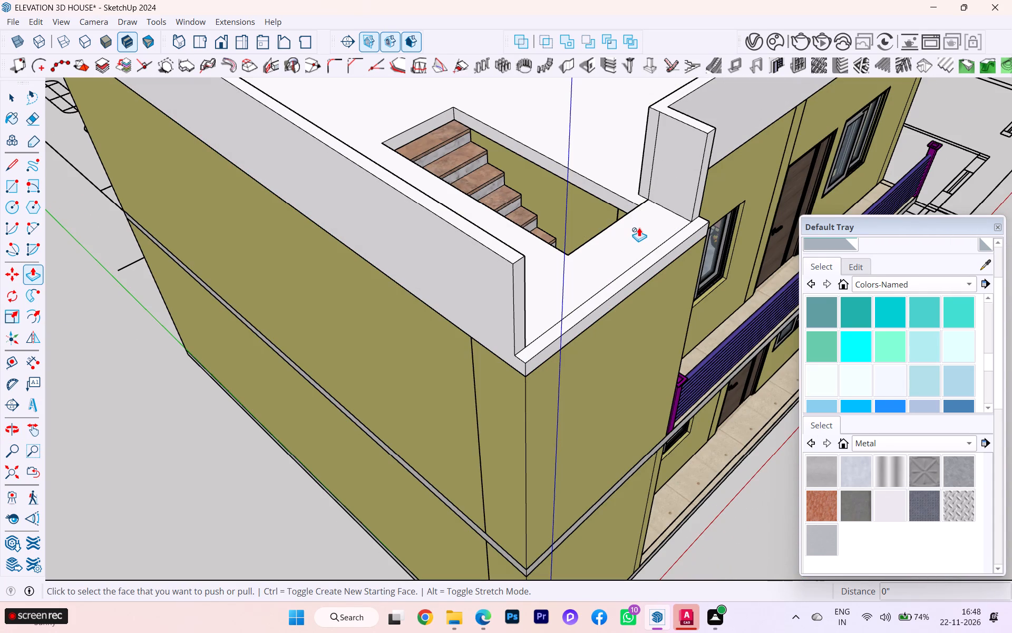
# Undo the remaining raised parapet walls, their inner outline and the roof slab's extension over the stair's front wall.
pyautogui.hotkey('ctrl', 'z')
pyautogui.hotkey('ctrl', 'z')
pyautogui.hotkey('ctrl', 'z')
pyautogui.hotkey('ctrl', 'z')
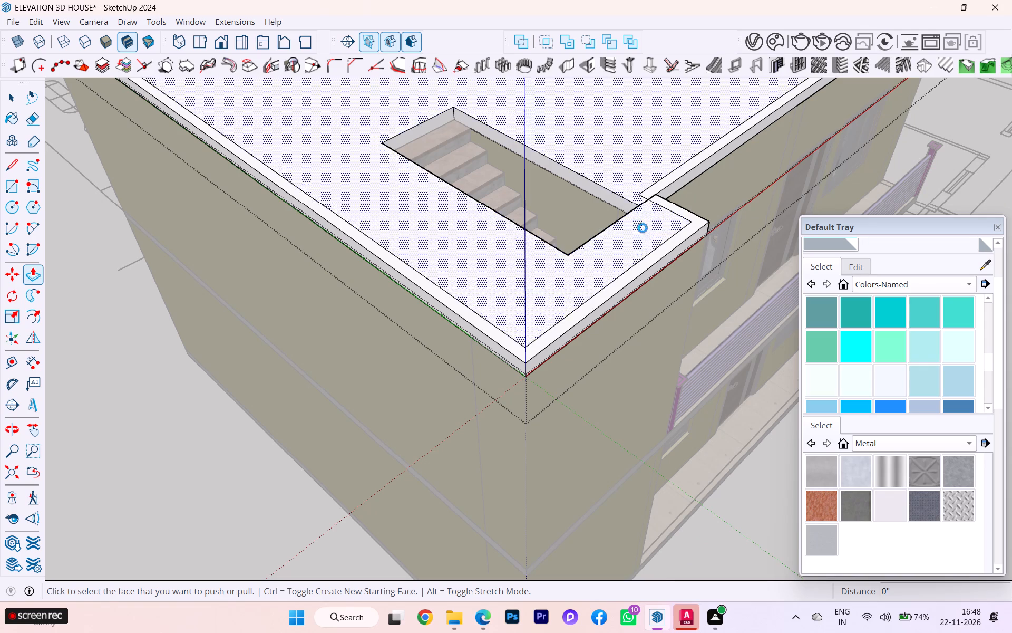
pyautogui.hotkey('ctrl', 'z')
pyautogui.hotkey('ctrl', 'z')
pyautogui.hotkey('ctrl', 'z')
pyautogui.hotkey('ctrl', 'z')
pyautogui.moveTo(651, 240); pyautogui.dragTo(621, 227, button='middle')
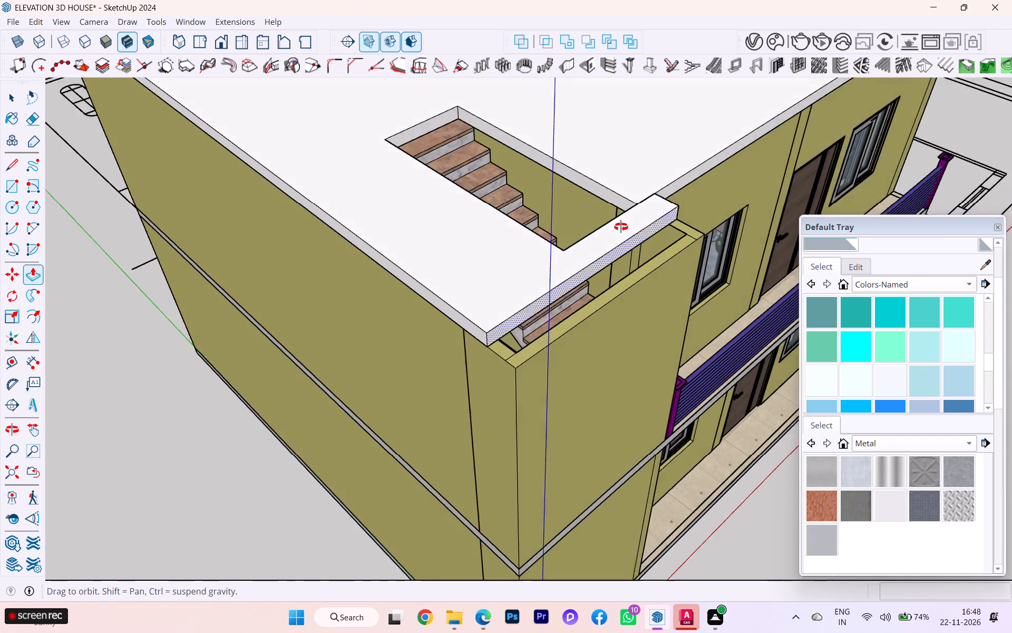
pyautogui.moveTo(621, 227); pyautogui.dragTo(595, 224, button='middle')
pyautogui.scroll(3, 609, 330)
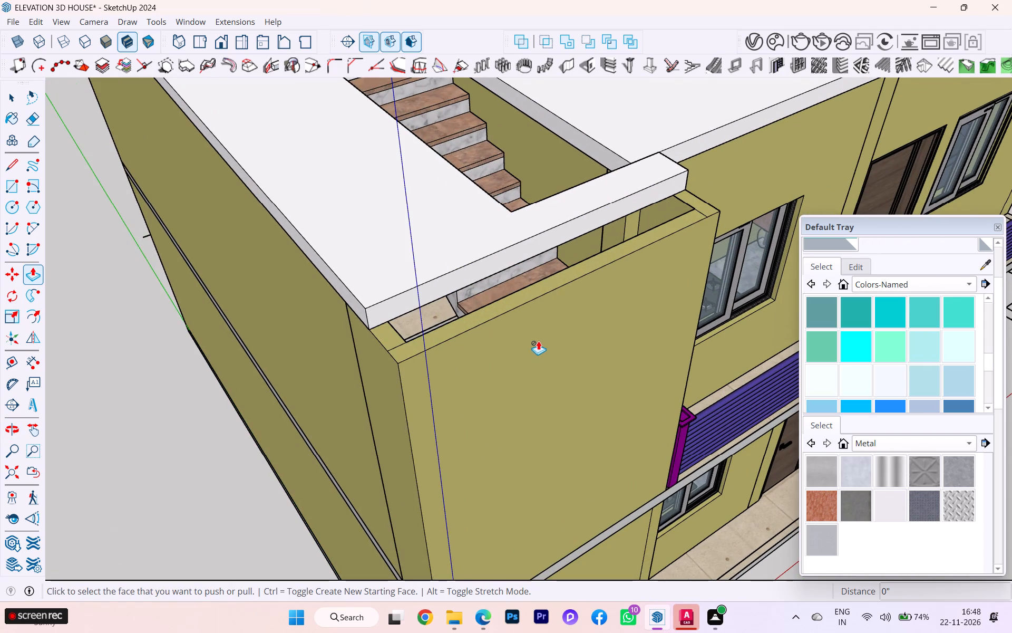
pyautogui.scroll(-1, 541, 338)
pyautogui.scroll(2, 540, 335)
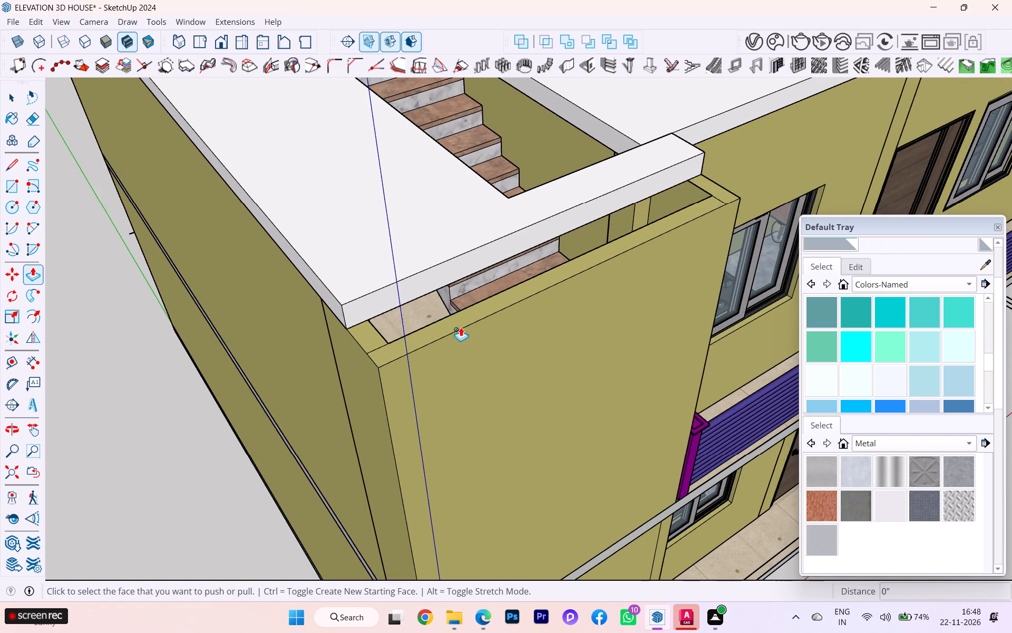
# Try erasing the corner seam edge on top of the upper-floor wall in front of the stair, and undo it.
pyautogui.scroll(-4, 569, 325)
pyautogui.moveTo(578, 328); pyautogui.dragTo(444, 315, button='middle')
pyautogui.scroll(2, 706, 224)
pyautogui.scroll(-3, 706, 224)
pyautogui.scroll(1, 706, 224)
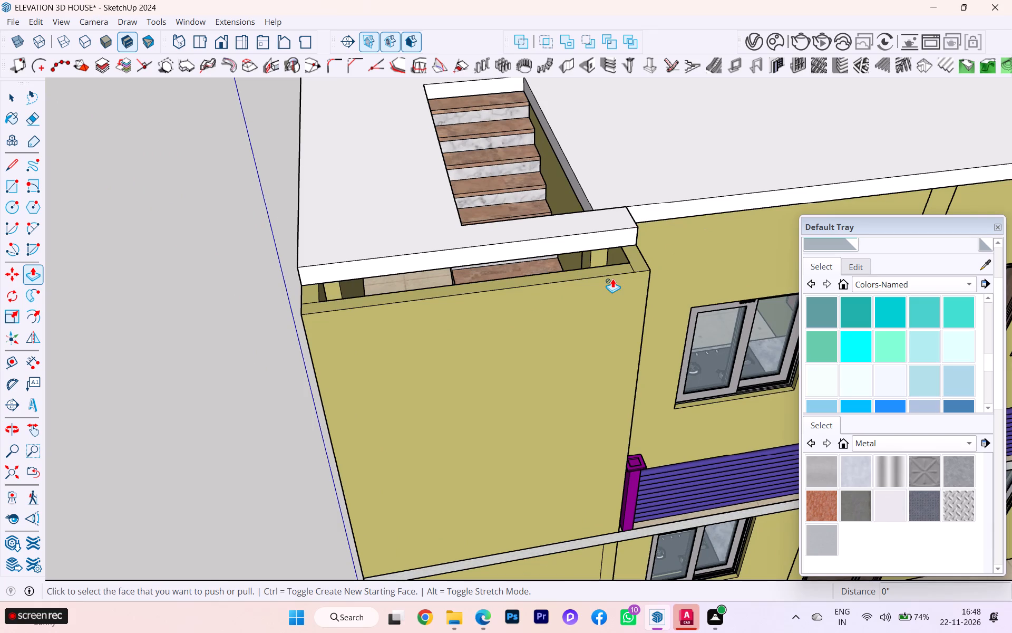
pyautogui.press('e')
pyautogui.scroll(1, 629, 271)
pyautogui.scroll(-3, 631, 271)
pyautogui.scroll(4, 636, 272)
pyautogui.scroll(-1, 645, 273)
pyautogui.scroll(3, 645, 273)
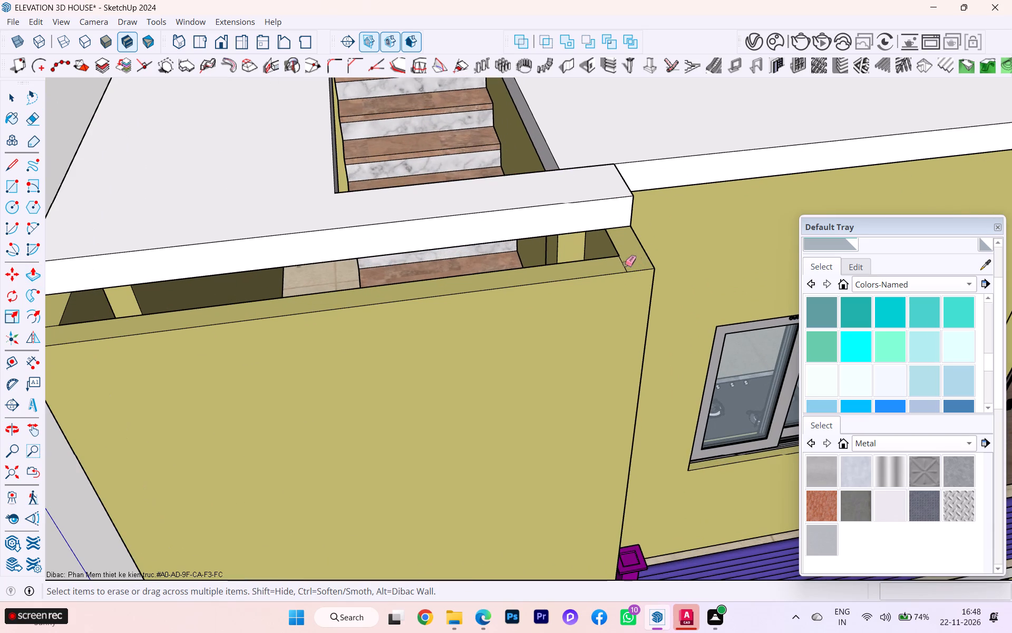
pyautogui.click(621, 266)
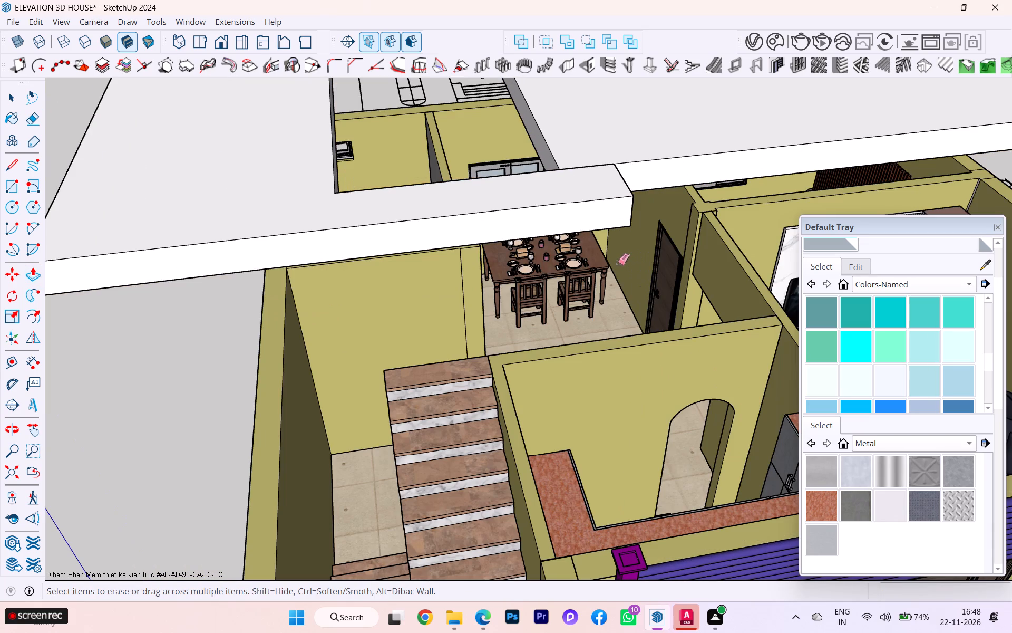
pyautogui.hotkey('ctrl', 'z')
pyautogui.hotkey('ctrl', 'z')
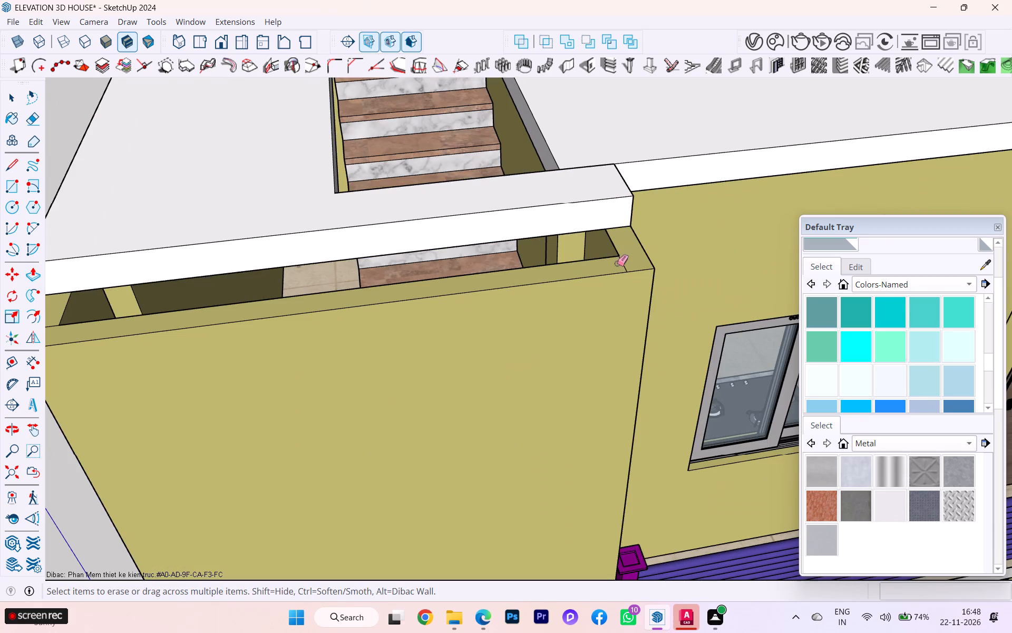
# Open the upper-floor wall group and erase the corner seam edge on top of the stair's front wall.
pyautogui.click(6, 98)
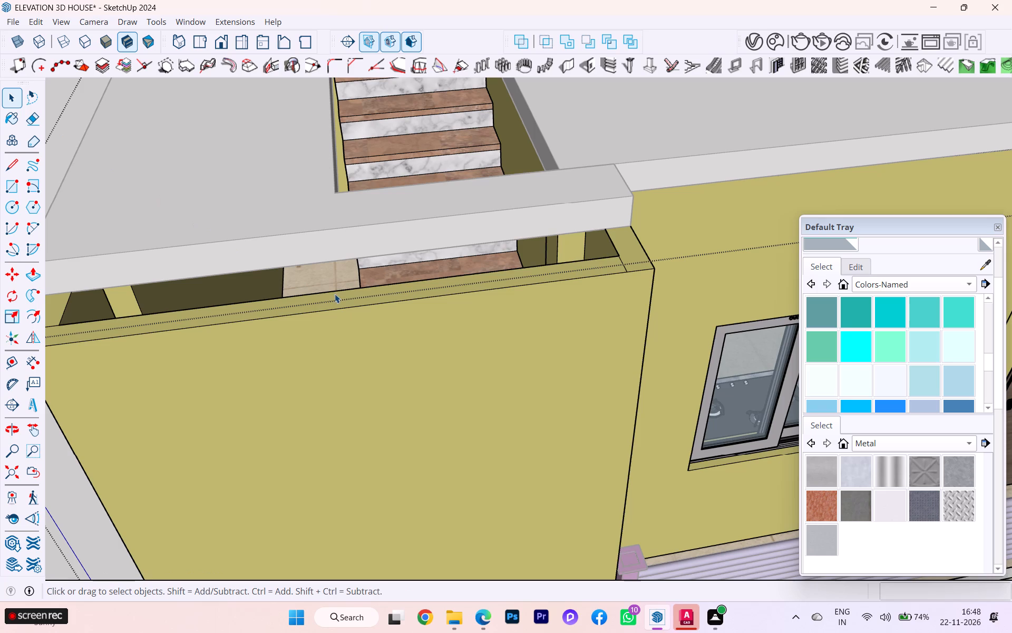
pyautogui.doubleClick(335, 294)
pyautogui.click(357, 319)
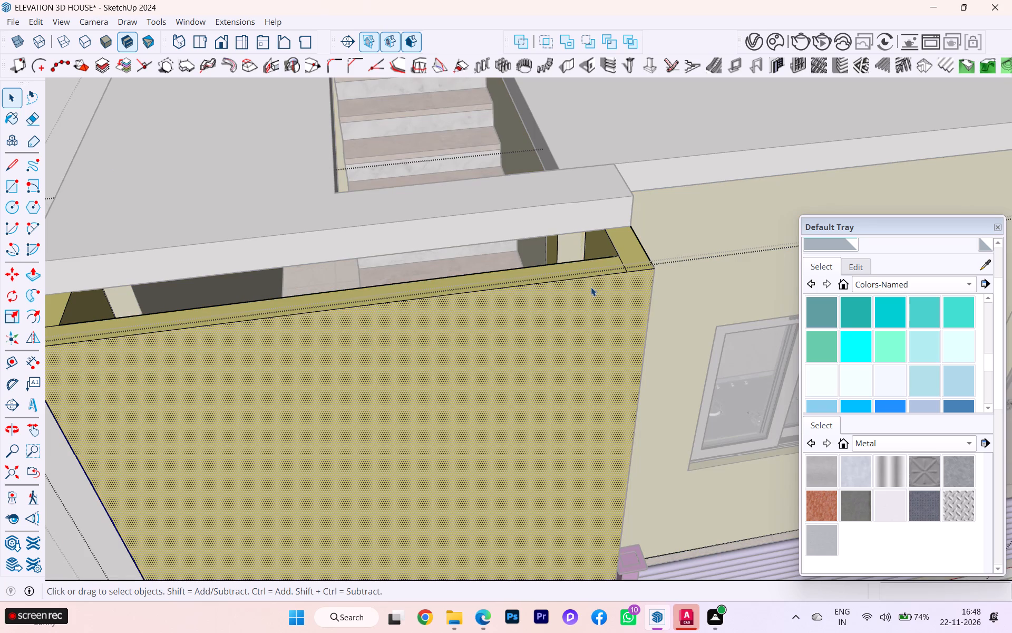
pyautogui.press('e')
pyautogui.scroll(2, 582, 289)
pyautogui.scroll(-1, 624, 256)
pyautogui.click(628, 255)
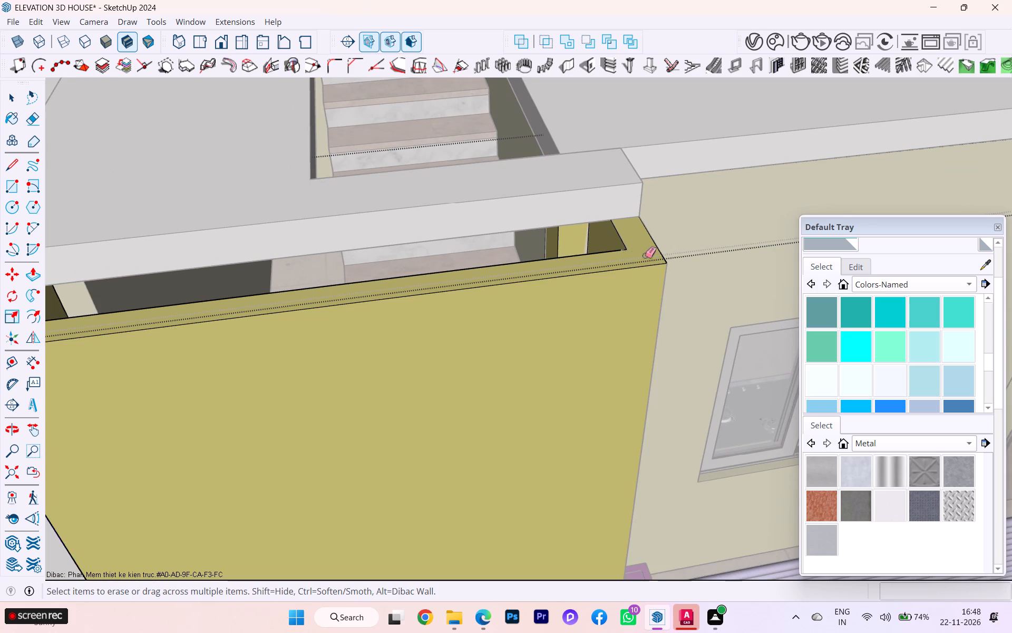
# Push the upper-floor wall face in front of the stair inward by the full 4 1/2" wall thickness.
pyautogui.scroll(-2, 669, 255)
pyautogui.scroll(4, 695, 245)
pyautogui.scroll(-1, 706, 240)
pyautogui.scroll(-1, 750, 215)
pyautogui.scroll(1, 753, 216)
pyautogui.scroll(-1, 756, 216)
pyautogui.scroll(-3, 289, 286)
pyautogui.scroll(-1, 492, 185)
pyautogui.scroll(1, 492, 185)
pyautogui.scroll(-3, 492, 185)
pyautogui.scroll(2, 492, 185)
pyautogui.scroll(-1, 492, 185)
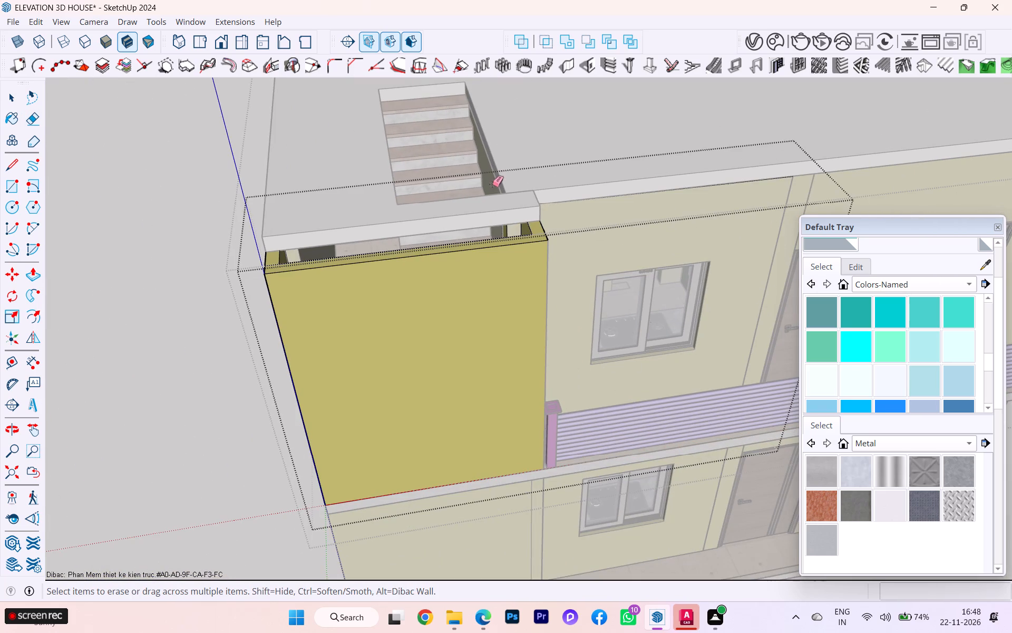
pyautogui.click(2, 93)
pyautogui.click(319, 278)
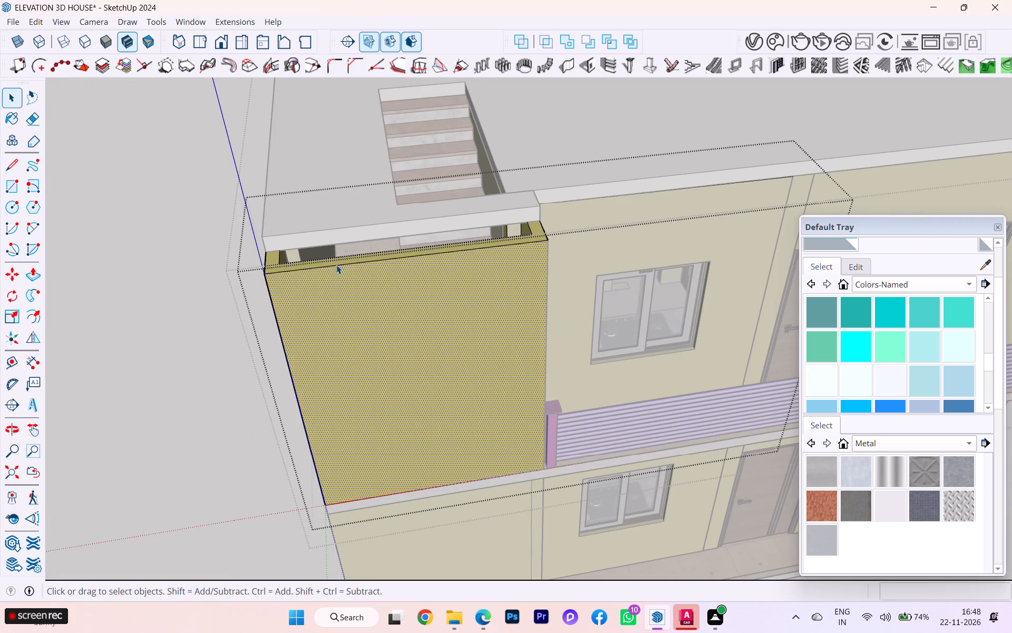
pyautogui.scroll(4, 337, 264)
pyautogui.scroll(-2, 338, 264)
pyautogui.scroll(1, 338, 264)
pyautogui.scroll(-1, 338, 264)
pyautogui.scroll(3, 338, 264)
pyautogui.scroll(-1, 338, 264)
pyautogui.moveTo(338, 265); pyautogui.dragTo(364, 292, button='middle')
pyautogui.press('p')
pyautogui.click(345, 298)
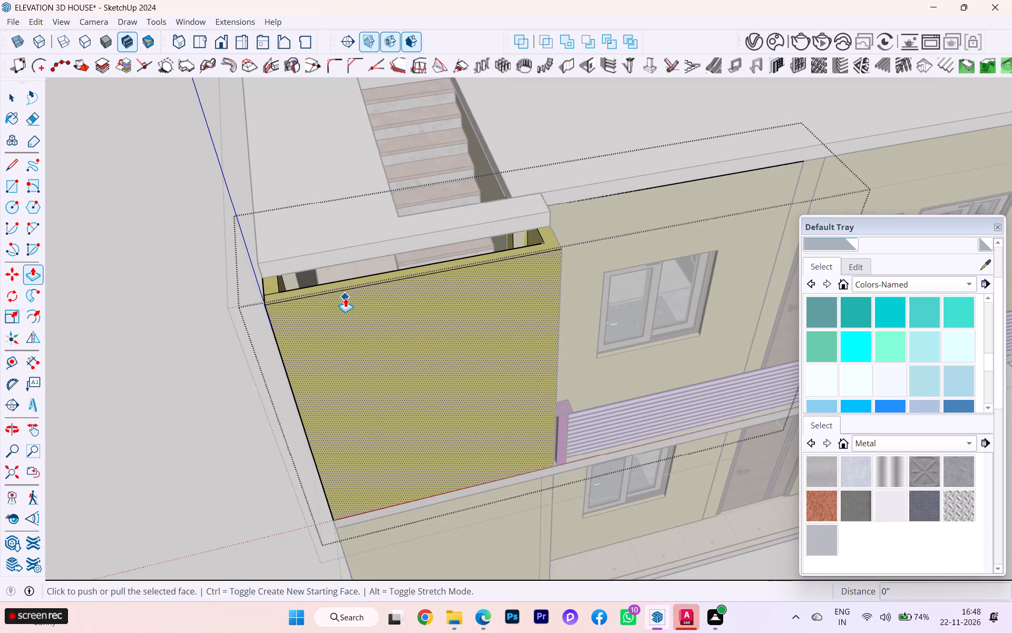
pyautogui.click(326, 281)
# Erase the leftover thin wall face between the side walls in front of the upper stair, and leave the wall group.
pyautogui.scroll(1, 350, 272)
pyautogui.scroll(-1, 350, 272)
pyautogui.scroll(1, 351, 272)
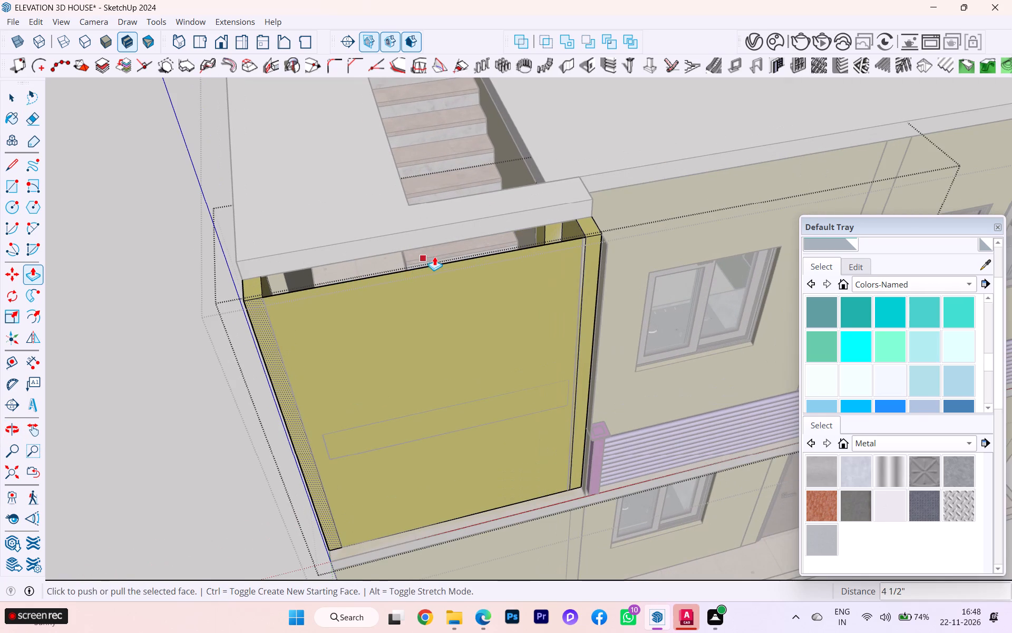
pyautogui.press('e')
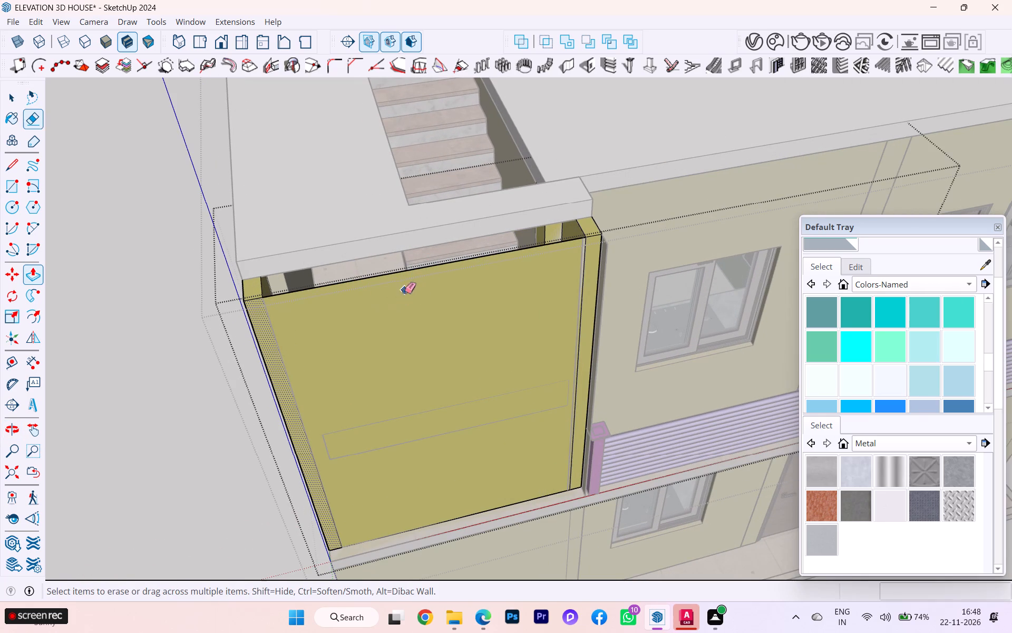
pyautogui.click(396, 271)
pyautogui.scroll(-1, 398, 284)
pyautogui.scroll(1, 399, 285)
pyautogui.scroll(-3, 400, 285)
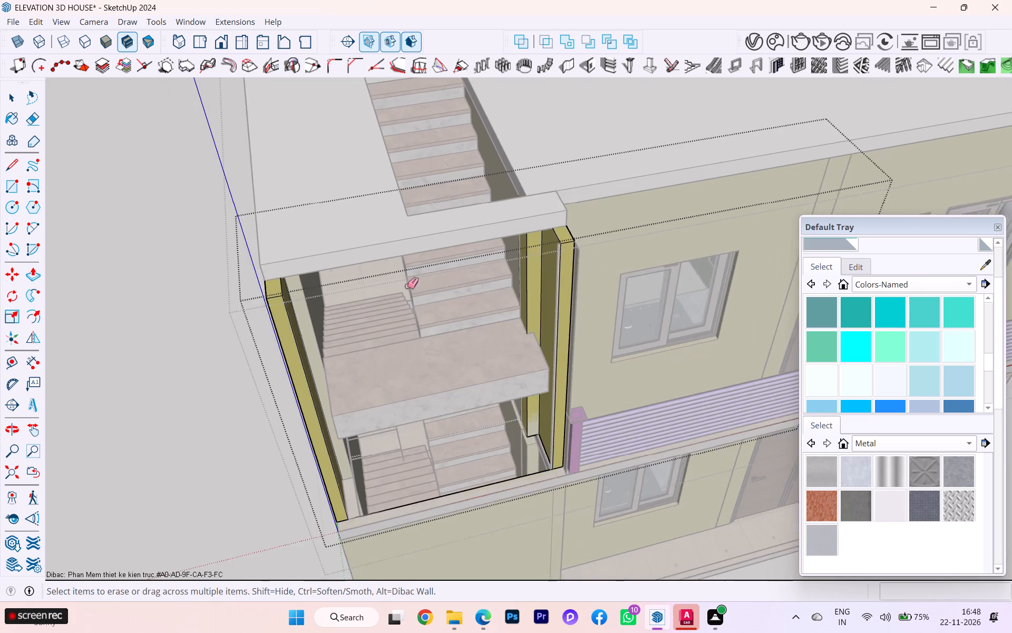
pyautogui.scroll(5, 301, 324)
pyautogui.scroll(-1, 301, 288)
pyautogui.scroll(2, 308, 286)
pyautogui.scroll(-3, 311, 286)
pyautogui.scroll(-1, 412, 284)
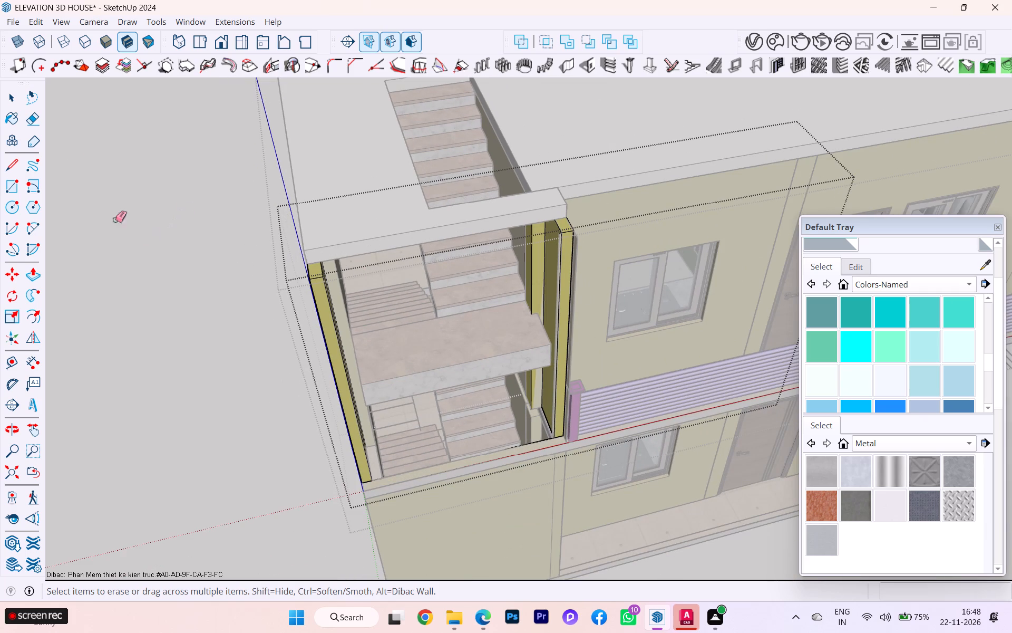
pyautogui.click(11, 98)
pyautogui.click(130, 210)
# Delete the leftover wall strip lying along the floor slab's front edge below the removed stair wall.
pyautogui.scroll(-1, 187, 198)
pyautogui.scroll(2, 193, 198)
pyautogui.scroll(-2, 196, 197)
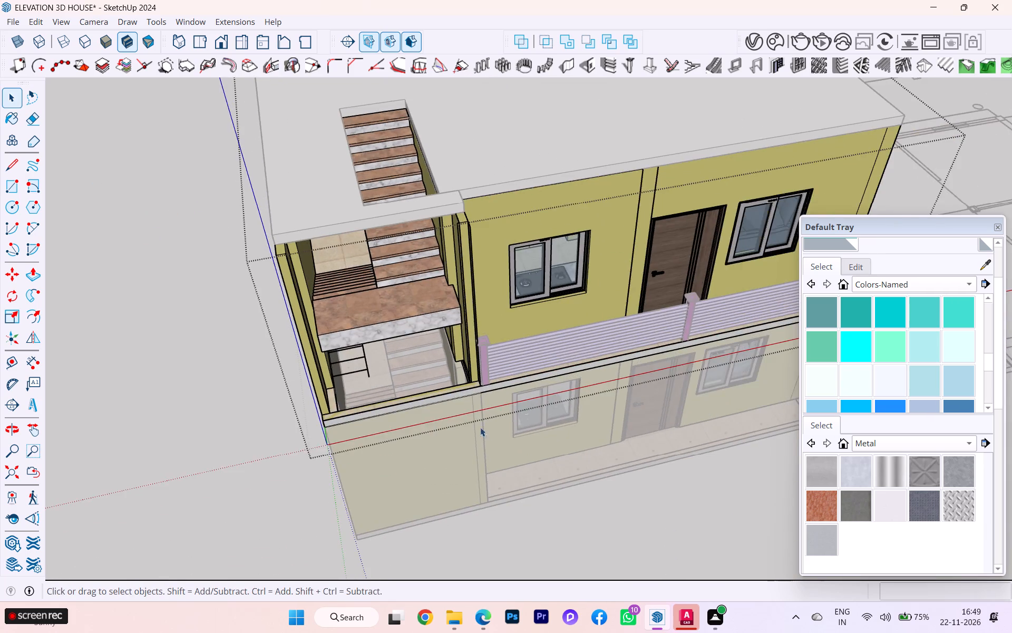
pyautogui.scroll(3, 474, 434)
pyautogui.scroll(-1, 344, 397)
pyautogui.scroll(2, 344, 397)
pyautogui.scroll(-1, 316, 378)
pyautogui.moveTo(321, 371); pyautogui.dragTo(383, 347, button='middle')
pyautogui.scroll(6, 389, 349)
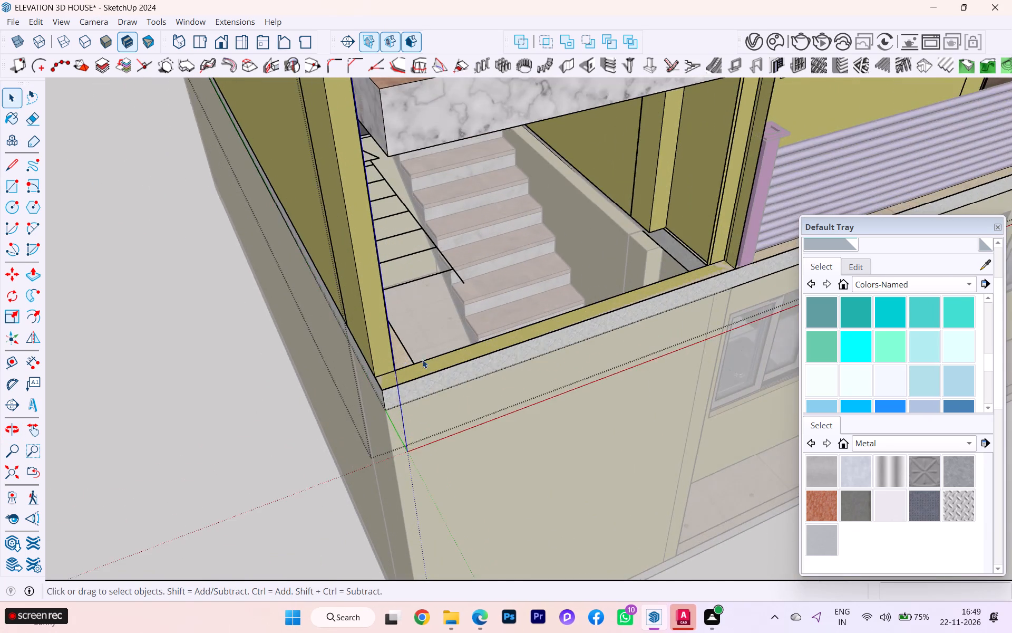
pyautogui.scroll(-1, 435, 367)
pyautogui.moveTo(435, 367); pyautogui.dragTo(386, 370, button='middle')
pyautogui.scroll(5, 383, 368)
pyautogui.click(385, 366)
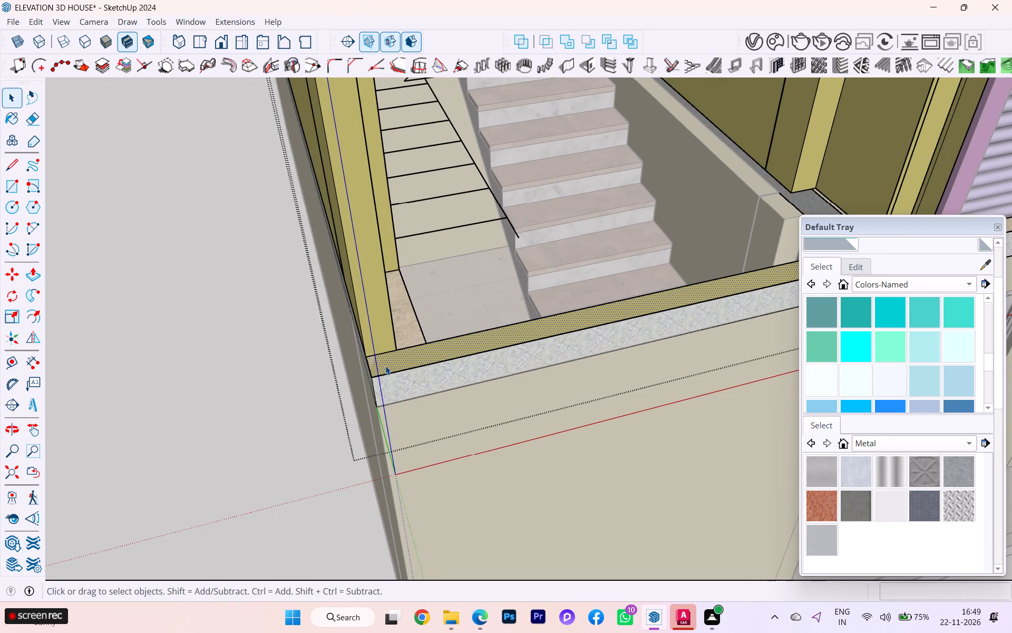
pyautogui.press('Delete')
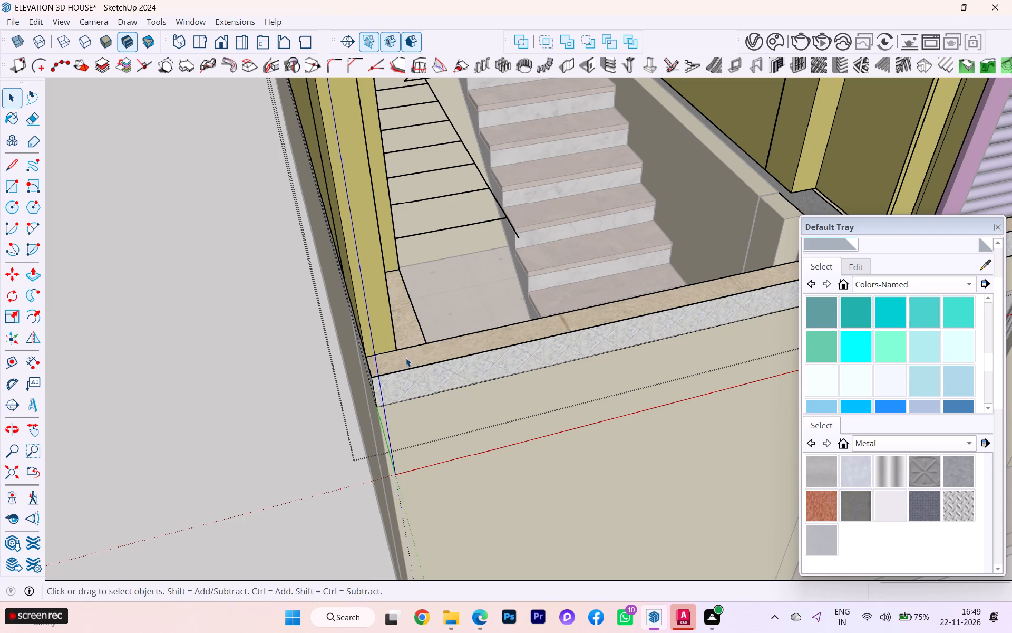
# Delete the leftover outline edges along the floor slab's front strip at the stair.
pyautogui.click(422, 346)
pyautogui.press('Delete')
pyautogui.click(449, 339)
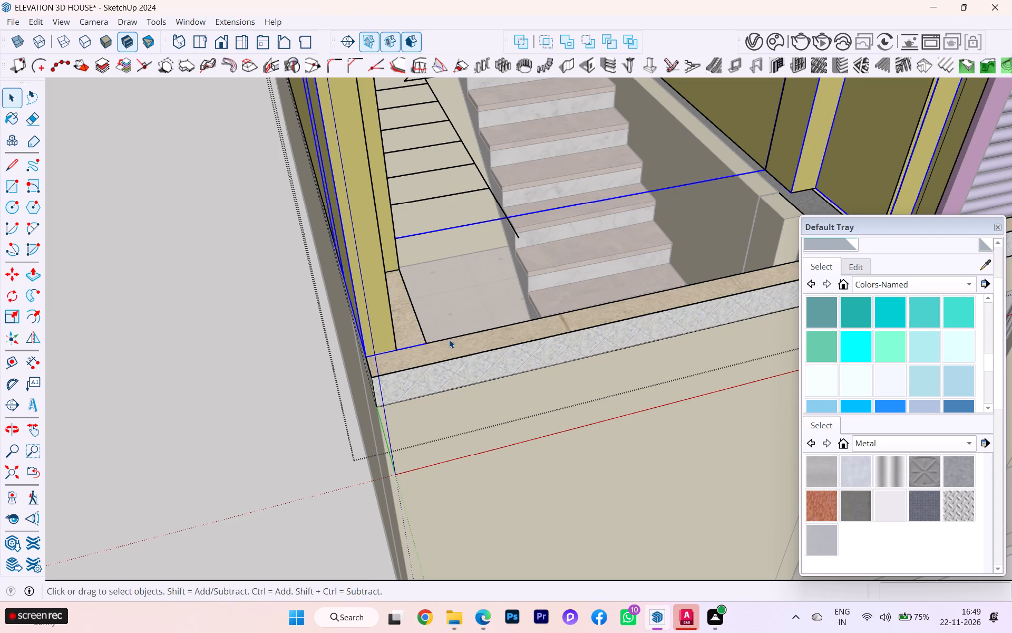
pyautogui.click(437, 366)
pyautogui.click(439, 362)
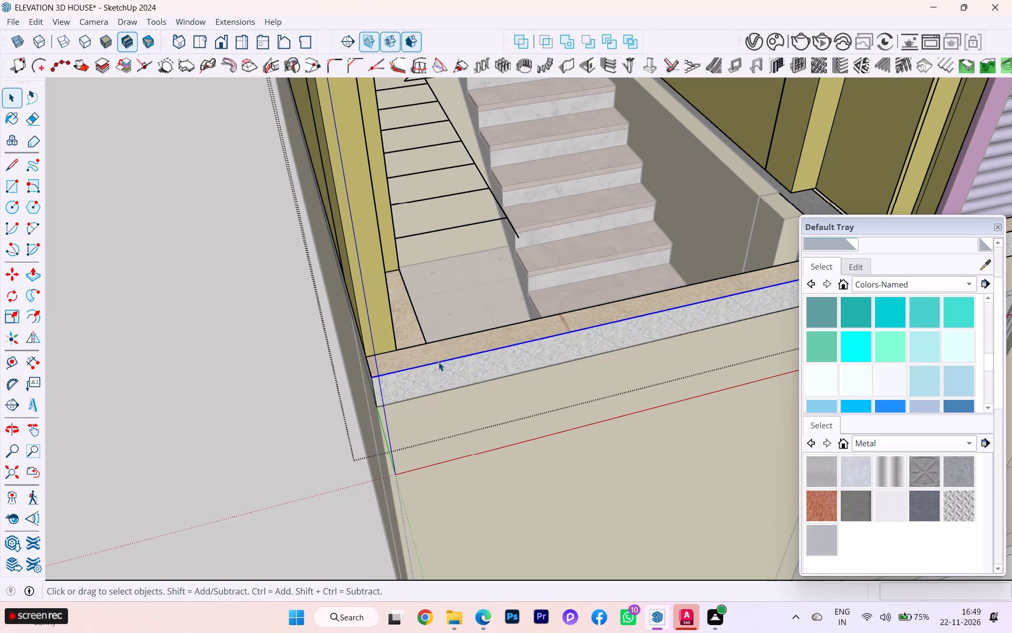
pyautogui.press('Delete')
# Open the upper-floor slab group for editing at its front edge beside the stair.
pyautogui.scroll(2, 493, 340)
pyautogui.click(497, 337)
pyautogui.doubleClick(496, 337)
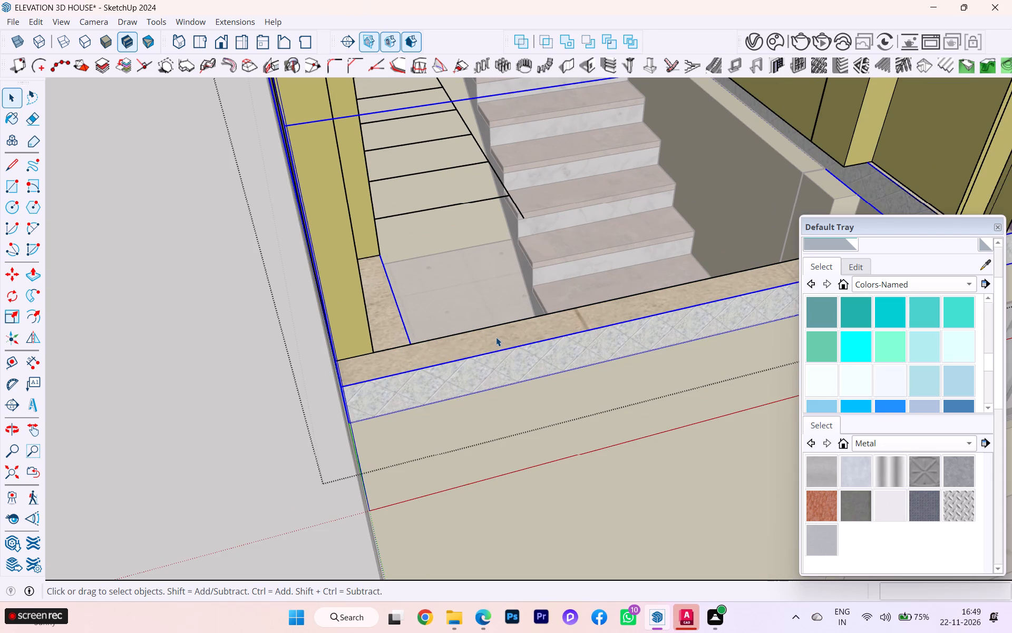
pyautogui.click(466, 344)
pyautogui.click(429, 352)
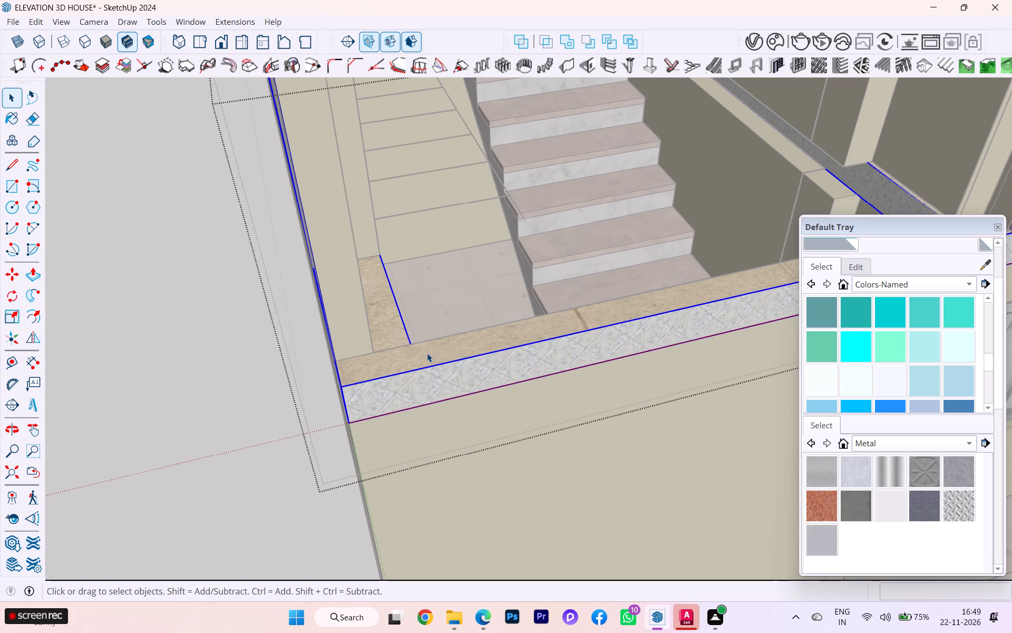
pyautogui.click(399, 353)
pyautogui.click(395, 354)
pyautogui.click(376, 360)
pyautogui.click(401, 389)
pyautogui.click(238, 395)
pyautogui.tripleClick(385, 400)
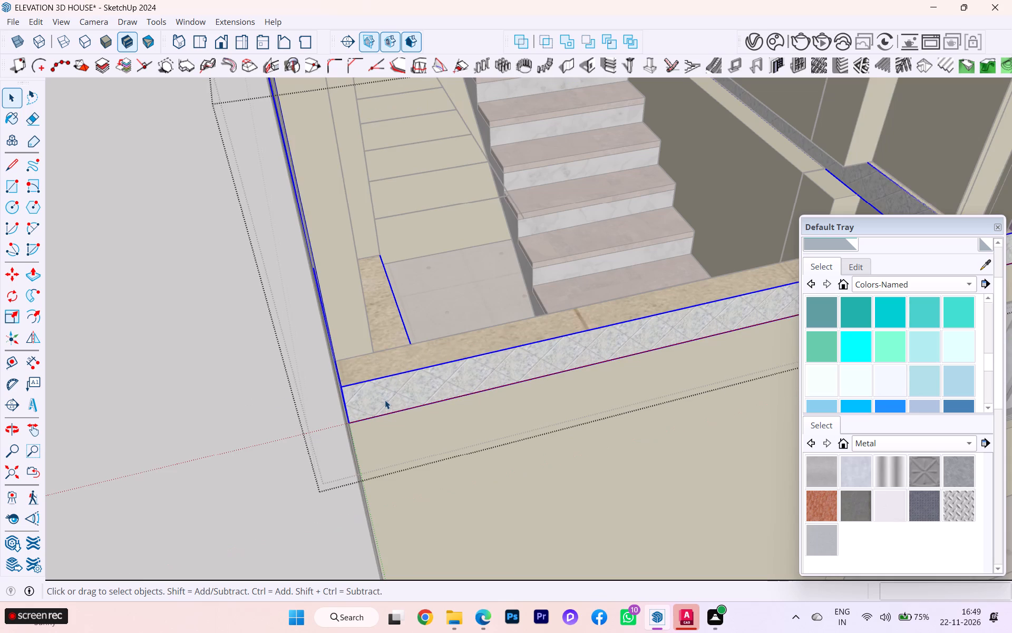
pyautogui.doubleClick(385, 400)
pyautogui.click(385, 400)
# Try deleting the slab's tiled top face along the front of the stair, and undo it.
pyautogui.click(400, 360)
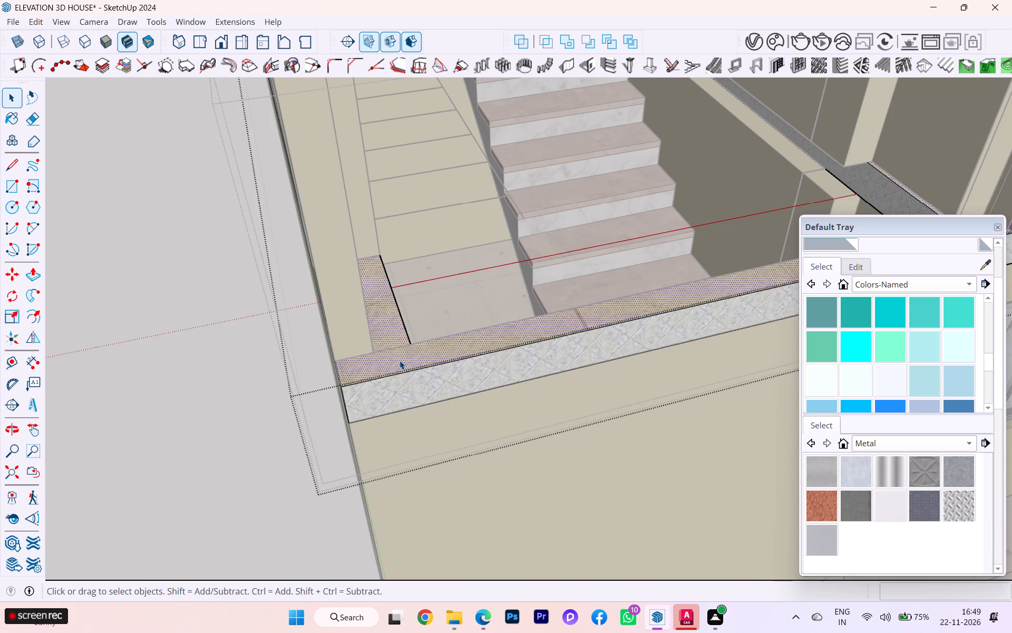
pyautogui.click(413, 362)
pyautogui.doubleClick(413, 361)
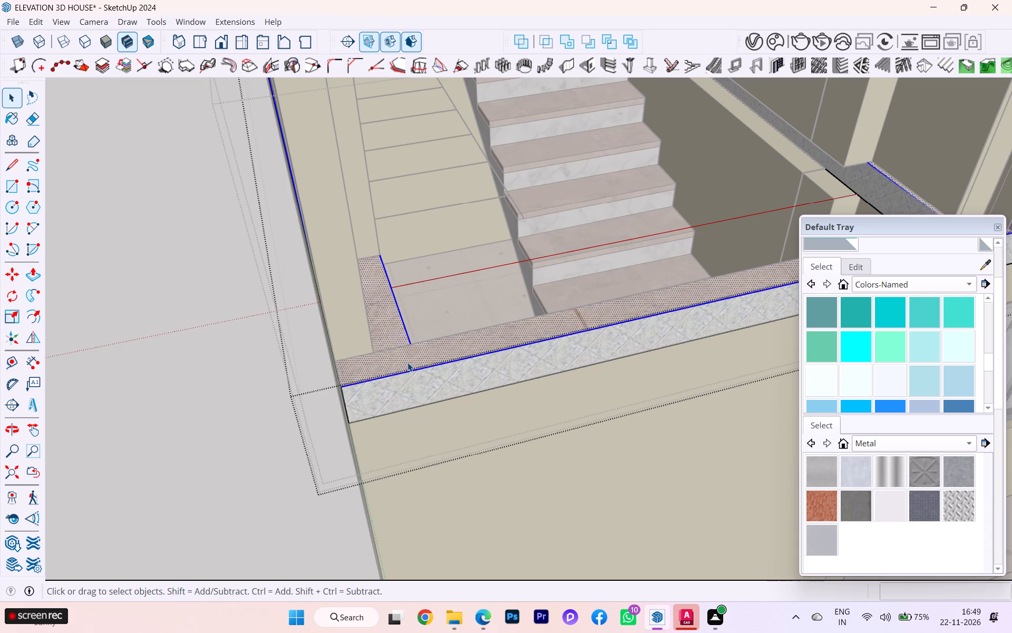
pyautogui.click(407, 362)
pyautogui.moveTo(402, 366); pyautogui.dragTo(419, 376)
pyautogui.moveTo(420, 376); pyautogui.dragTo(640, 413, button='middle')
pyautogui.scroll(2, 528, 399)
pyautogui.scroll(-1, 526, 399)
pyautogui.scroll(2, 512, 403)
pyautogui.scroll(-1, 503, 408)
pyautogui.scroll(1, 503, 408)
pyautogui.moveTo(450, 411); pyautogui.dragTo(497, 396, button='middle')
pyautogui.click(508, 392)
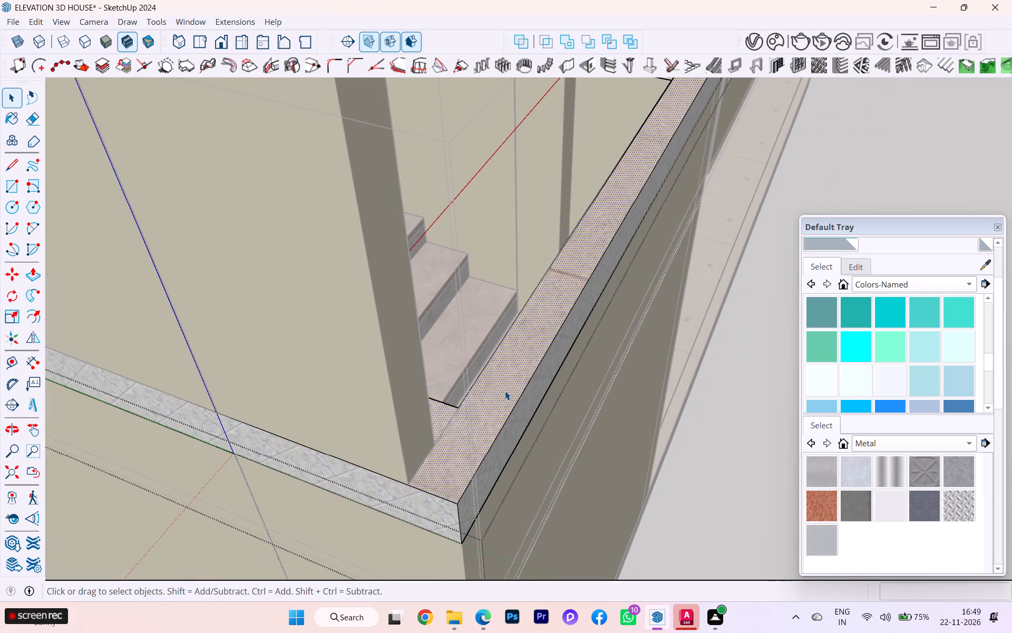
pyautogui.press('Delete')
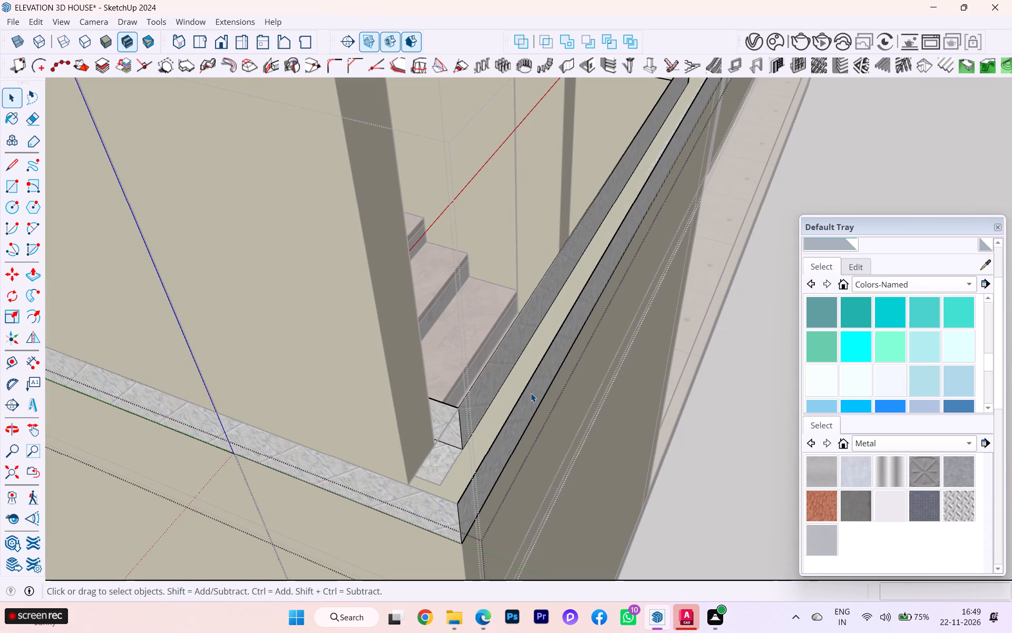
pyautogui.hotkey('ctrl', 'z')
# Push the floor slab's front edge face inward 4 1/2" to the stair opening.
pyautogui.moveTo(508, 398); pyautogui.dragTo(498, 398, button='middle')
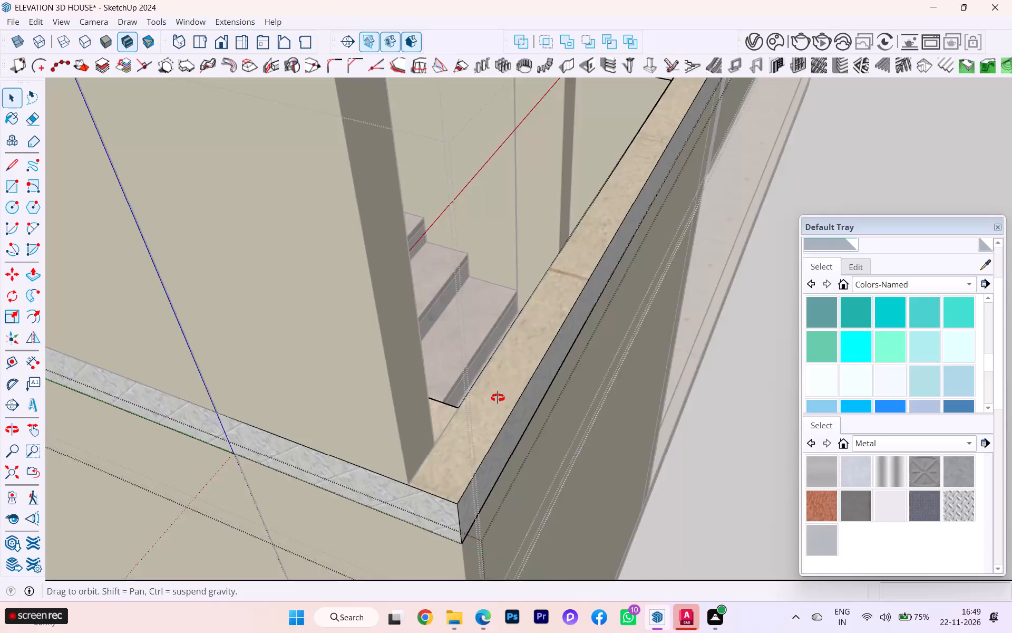
pyautogui.moveTo(498, 398); pyautogui.dragTo(311, 379, button='middle')
pyautogui.click(437, 445)
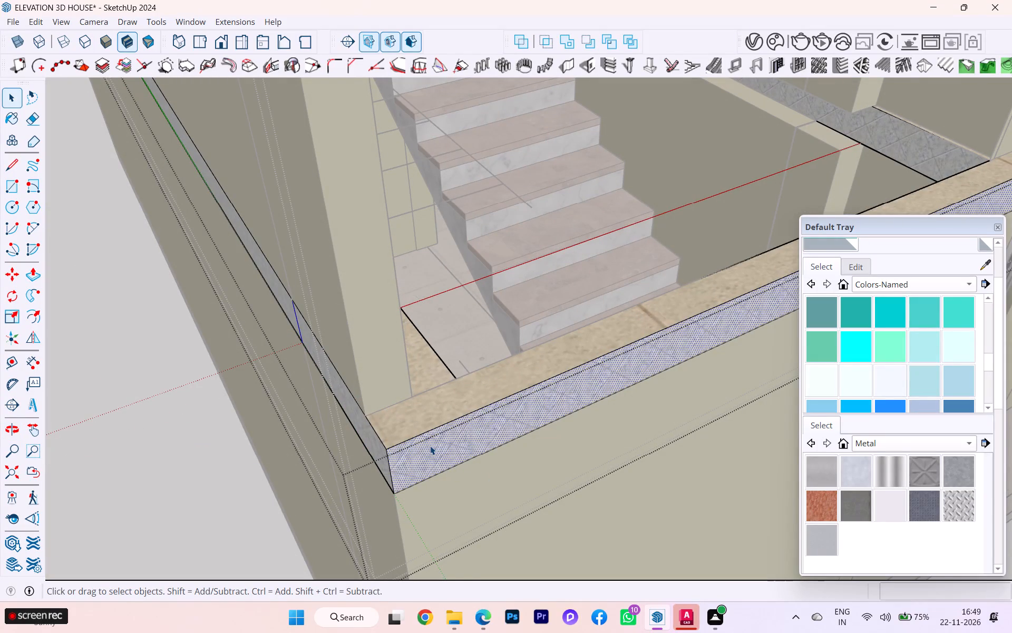
pyautogui.press('p')
pyautogui.click(426, 446)
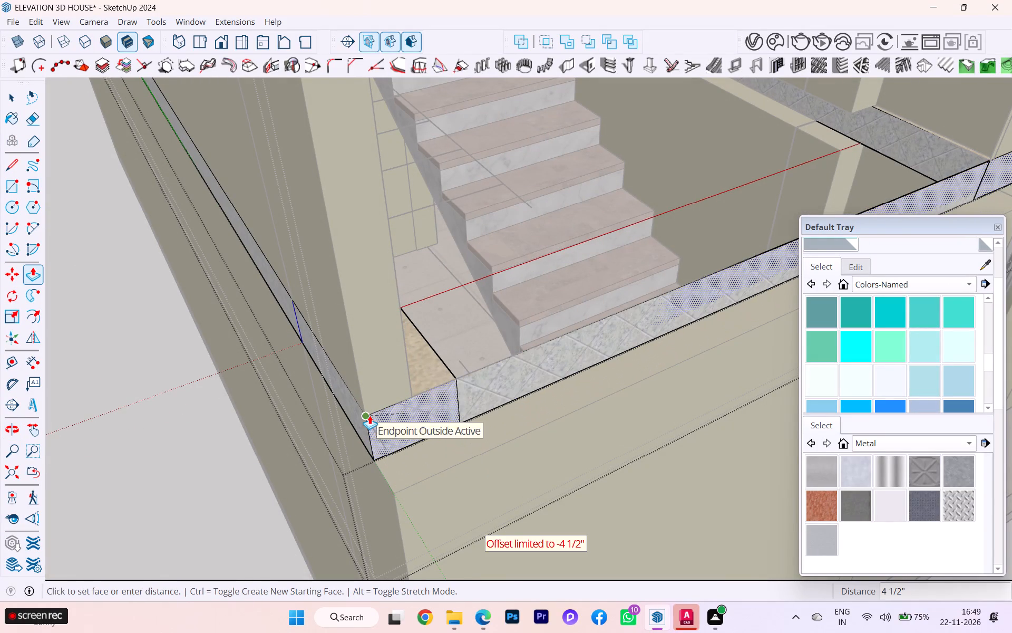
pyautogui.click(369, 415)
# Erase the leftover slab edge face spanning the stair opening at the front.
pyautogui.scroll(-5, 497, 401)
pyautogui.moveTo(486, 404); pyautogui.dragTo(293, 437, button='middle')
pyautogui.scroll(2, 548, 398)
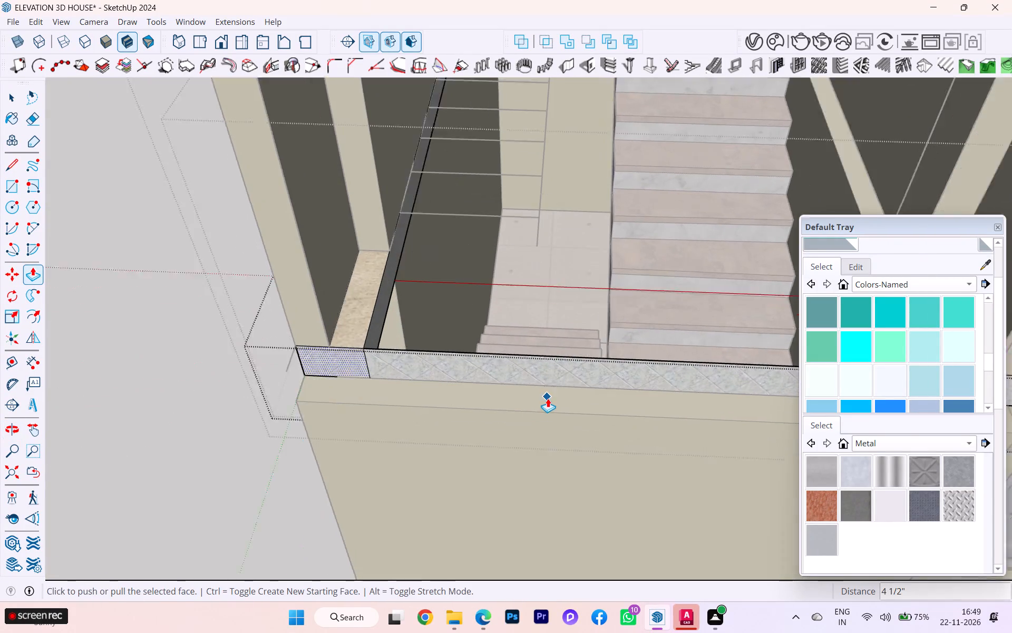
pyautogui.scroll(2, 548, 398)
pyautogui.scroll(-2, 462, 397)
pyautogui.moveTo(373, 425); pyautogui.dragTo(332, 442, button='middle')
pyautogui.scroll(-1, 441, 360)
pyautogui.scroll(6, 441, 360)
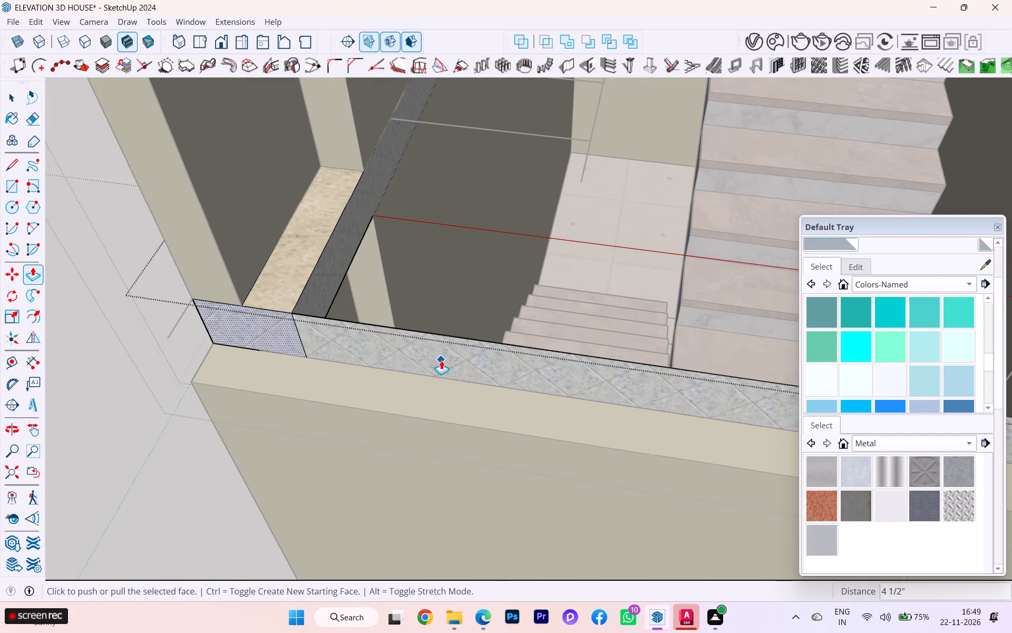
pyautogui.press('e')
pyautogui.click(455, 337)
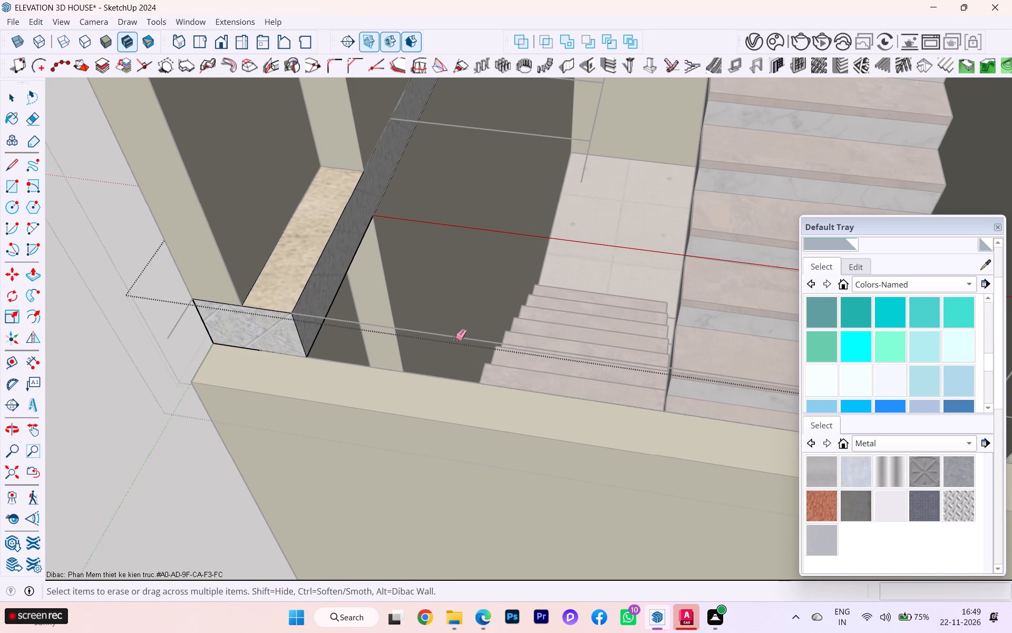
pyautogui.click(455, 339)
pyautogui.scroll(-2, 495, 328)
pyautogui.scroll(3, 515, 328)
pyautogui.scroll(-1, 531, 330)
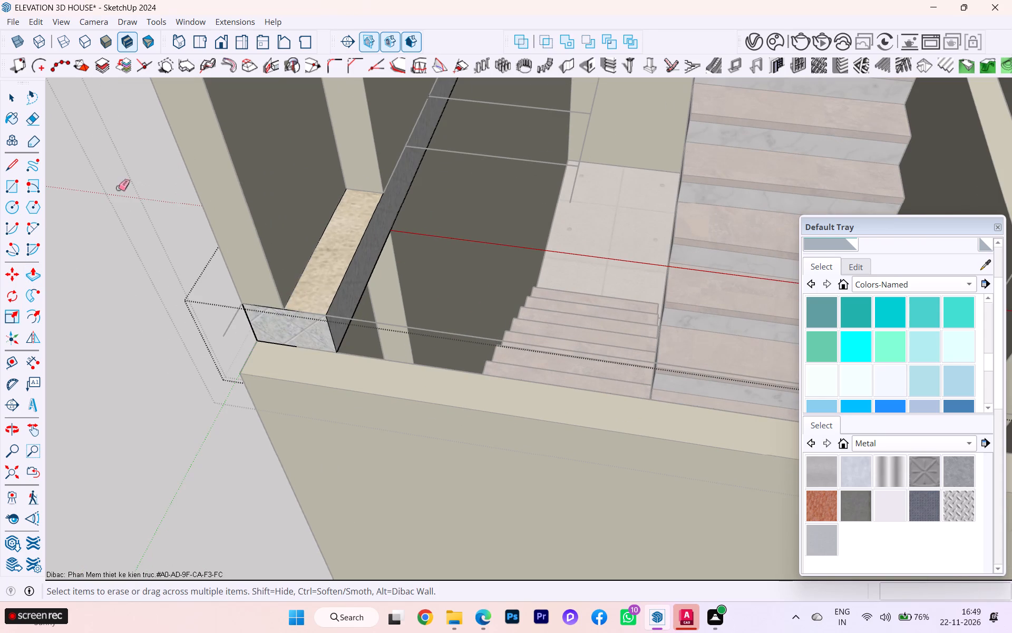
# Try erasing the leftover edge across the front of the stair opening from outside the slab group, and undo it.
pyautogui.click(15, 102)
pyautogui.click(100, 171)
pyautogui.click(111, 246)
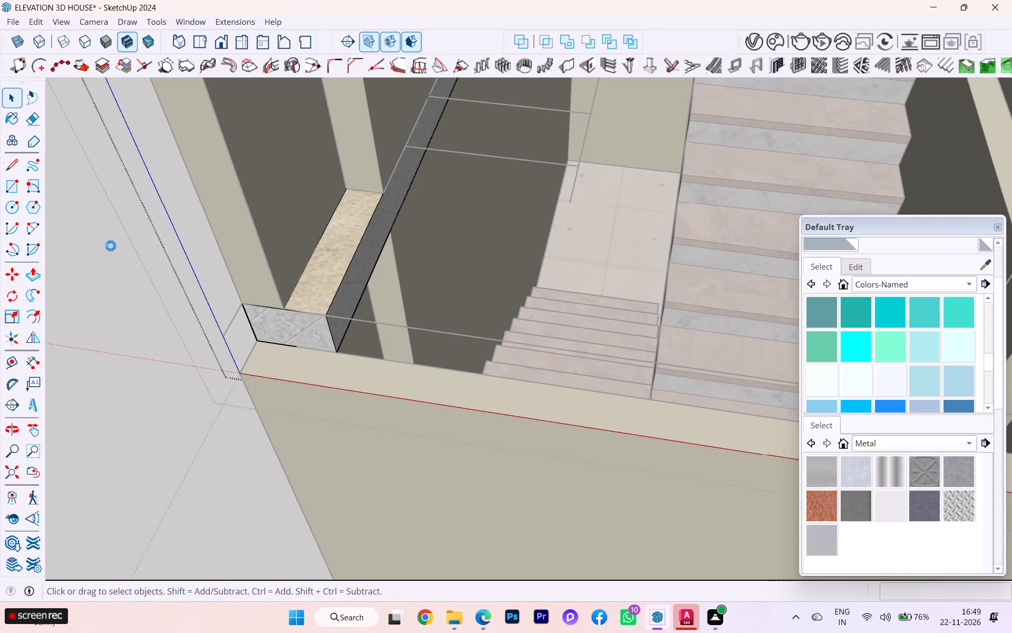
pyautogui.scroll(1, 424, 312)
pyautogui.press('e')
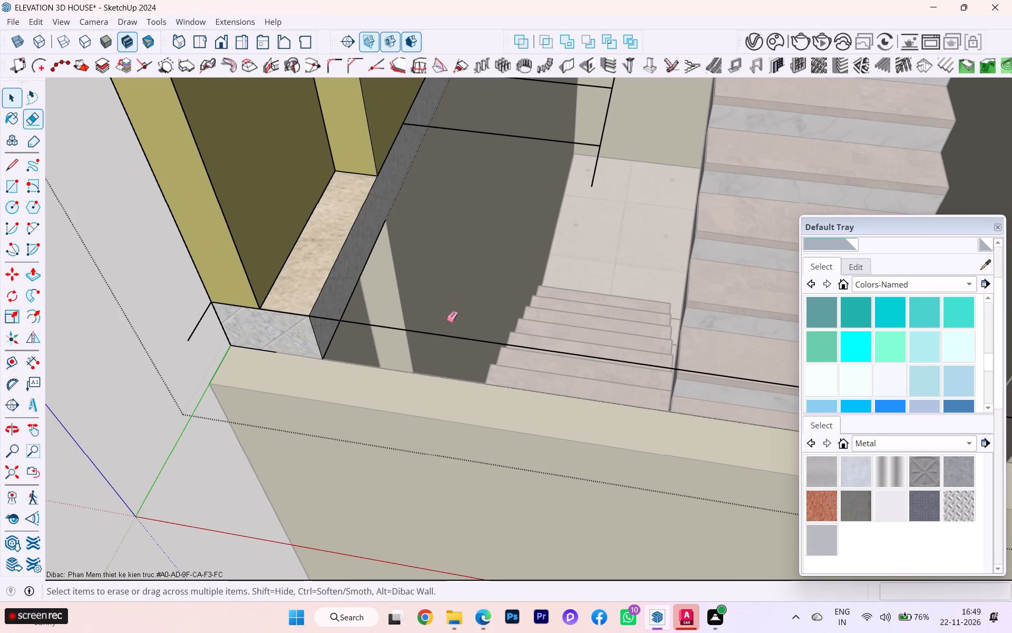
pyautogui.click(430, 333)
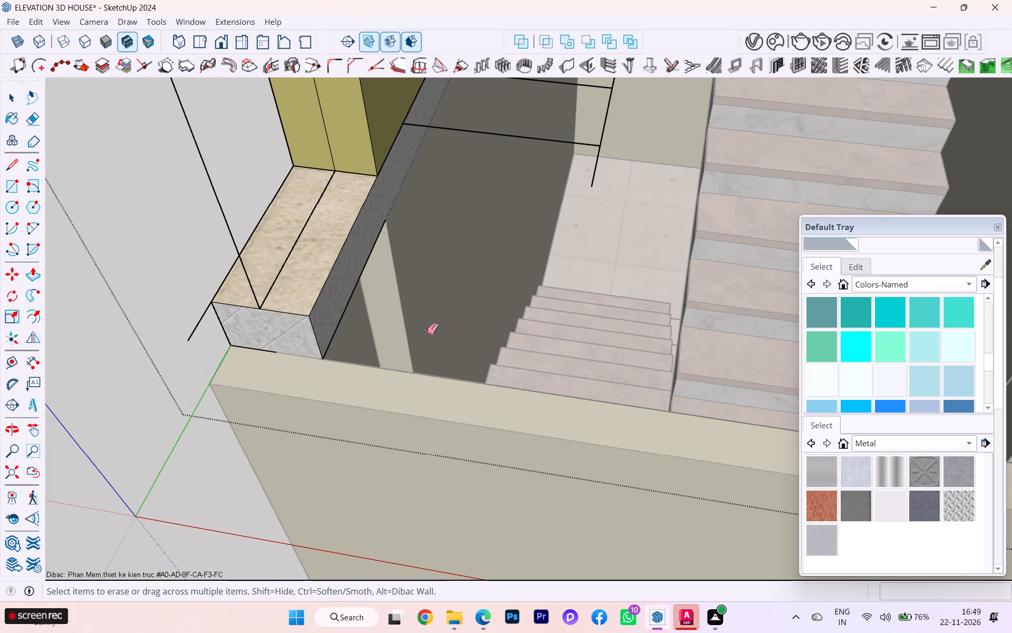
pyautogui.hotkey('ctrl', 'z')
# Open the upper-floor wall group for editing and erase its leftover bottom edge across the front of the stair opening.
pyautogui.scroll(-2, 423, 320)
pyautogui.moveTo(444, 307); pyautogui.dragTo(532, 227, button='middle')
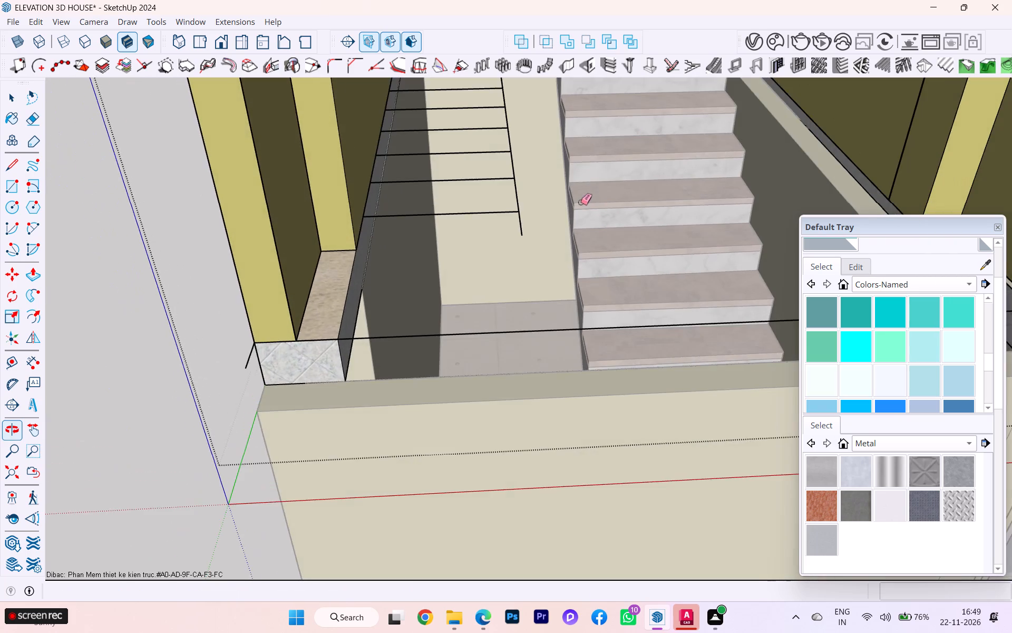
pyautogui.scroll(-2, 569, 209)
pyautogui.click(15, 104)
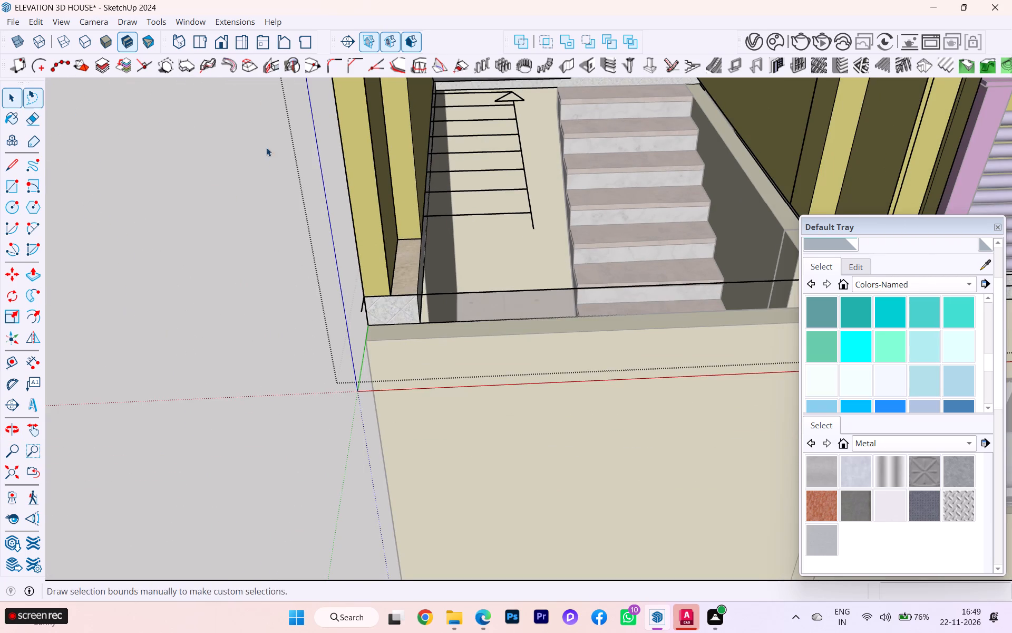
pyautogui.click(375, 147)
pyautogui.click(375, 147)
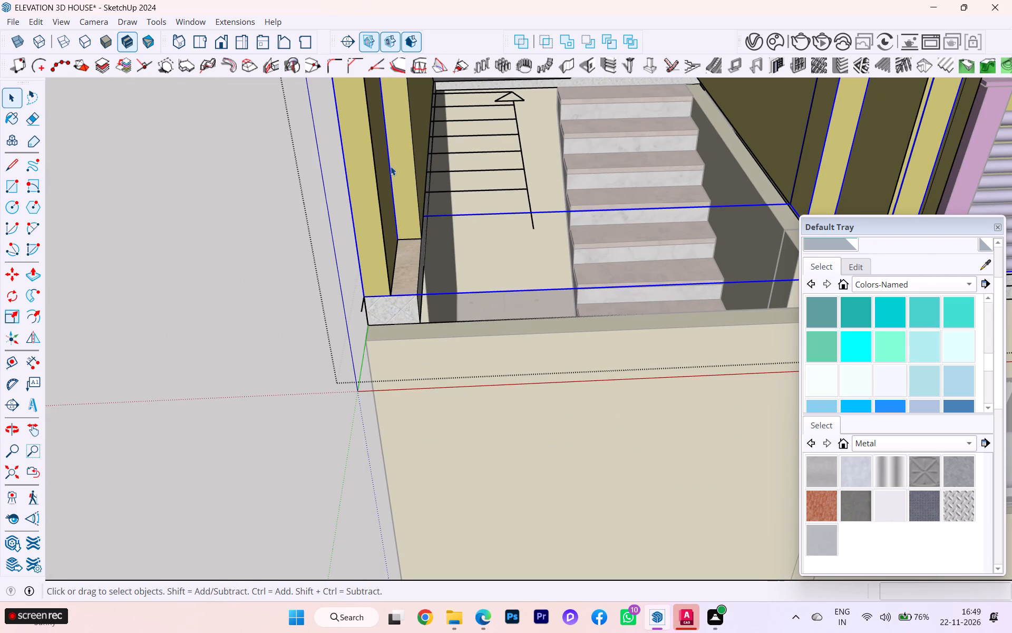
pyautogui.doubleClick(366, 229)
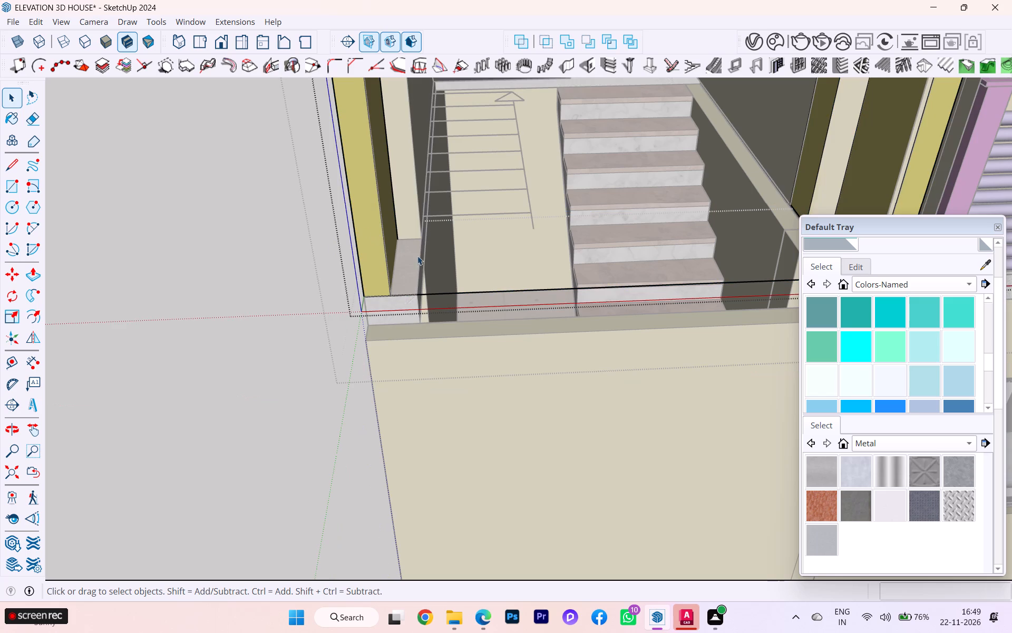
pyautogui.press('e')
pyautogui.click(508, 291)
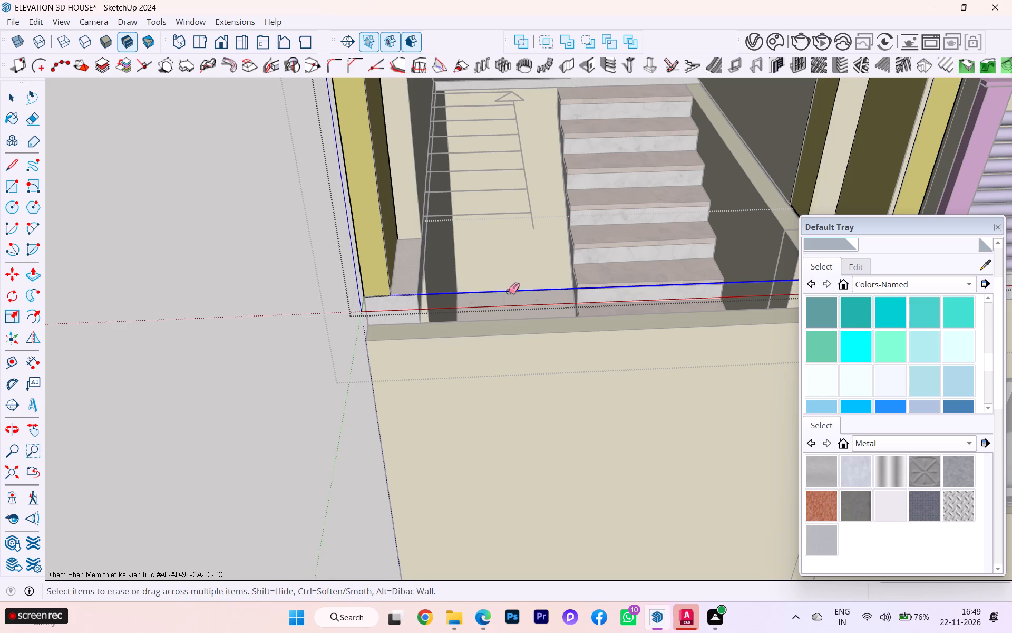
# Leave the wall group and delete the short stray edge projecting from the slab's outer front corner.
pyautogui.scroll(10, 346, 303)
pyautogui.moveTo(377, 305); pyautogui.dragTo(252, 319, button='middle')
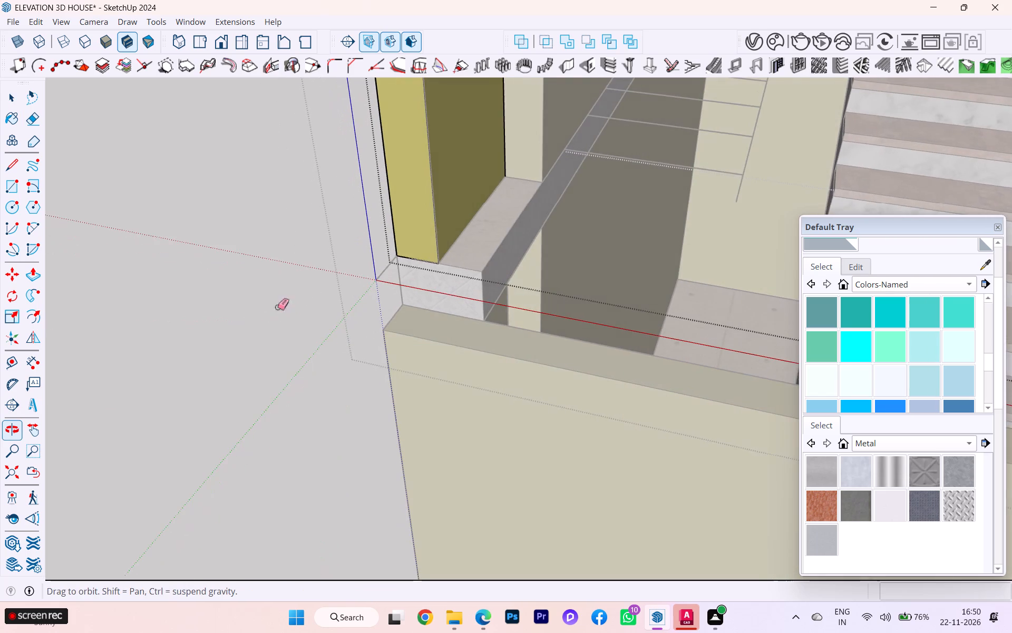
pyautogui.scroll(-1, 318, 292)
pyautogui.scroll(1, 319, 292)
pyautogui.scroll(-7, 319, 293)
pyautogui.scroll(2, 329, 296)
pyautogui.click(5, 97)
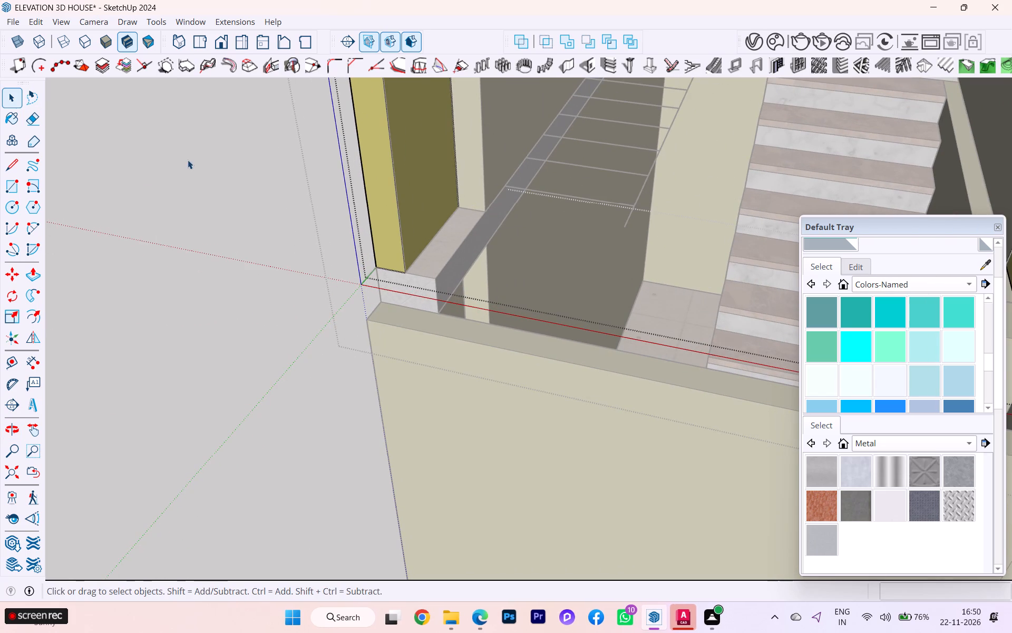
pyautogui.click(188, 160)
pyautogui.scroll(2, 368, 244)
pyautogui.click(376, 282)
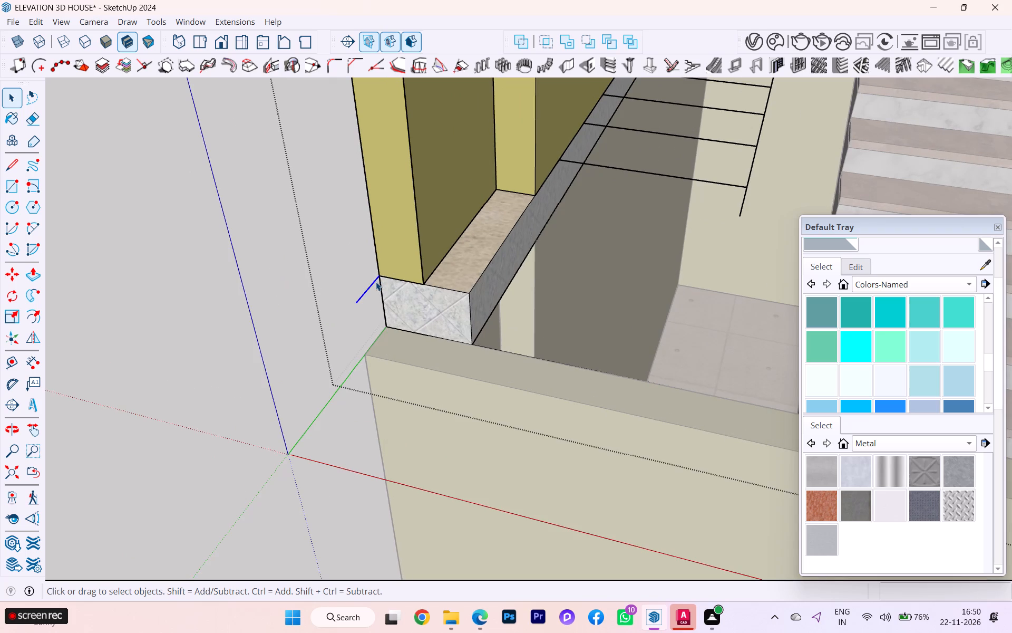
pyautogui.press('Delete')
# Delete the two front-most tread lines and the end of the direction line from the flat stair drawing over the opening.
pyautogui.scroll(1, 810, 234)
pyautogui.click(738, 197)
pyautogui.click(738, 188)
pyautogui.click(733, 185)
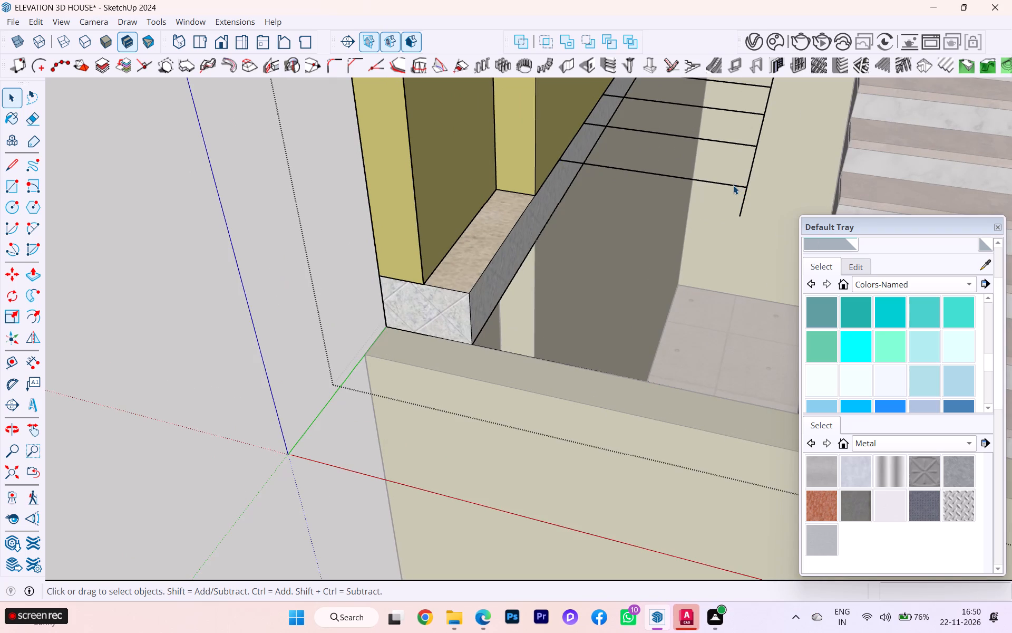
pyautogui.press('Delete')
pyautogui.scroll(9, 734, 213)
pyautogui.scroll(-4, 734, 215)
pyautogui.scroll(1, 744, 216)
pyautogui.scroll(-1, 744, 216)
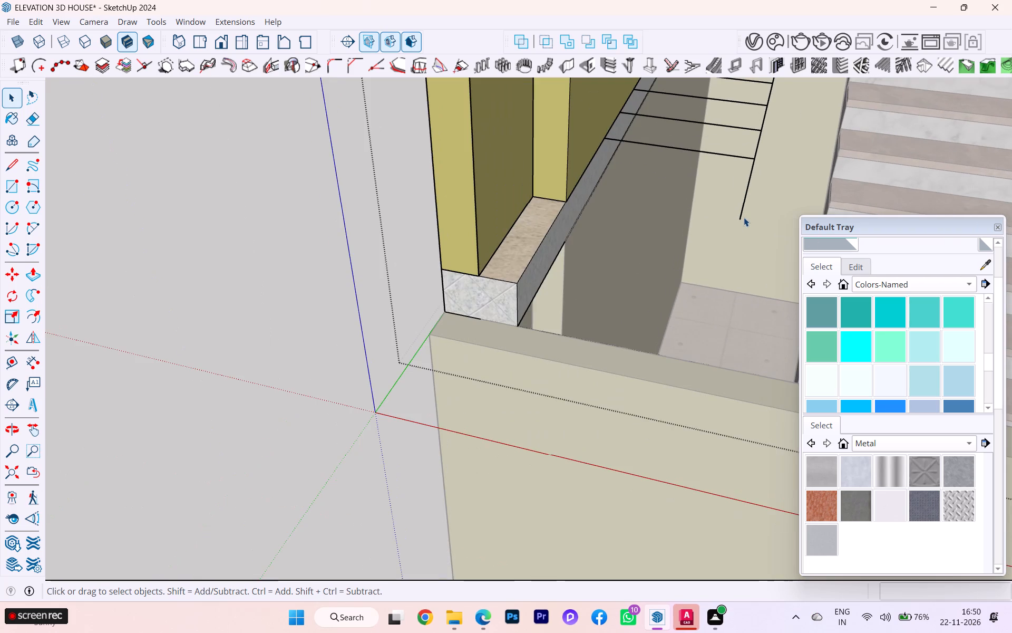
pyautogui.click(743, 212)
pyautogui.press('Delete')
pyautogui.click(747, 159)
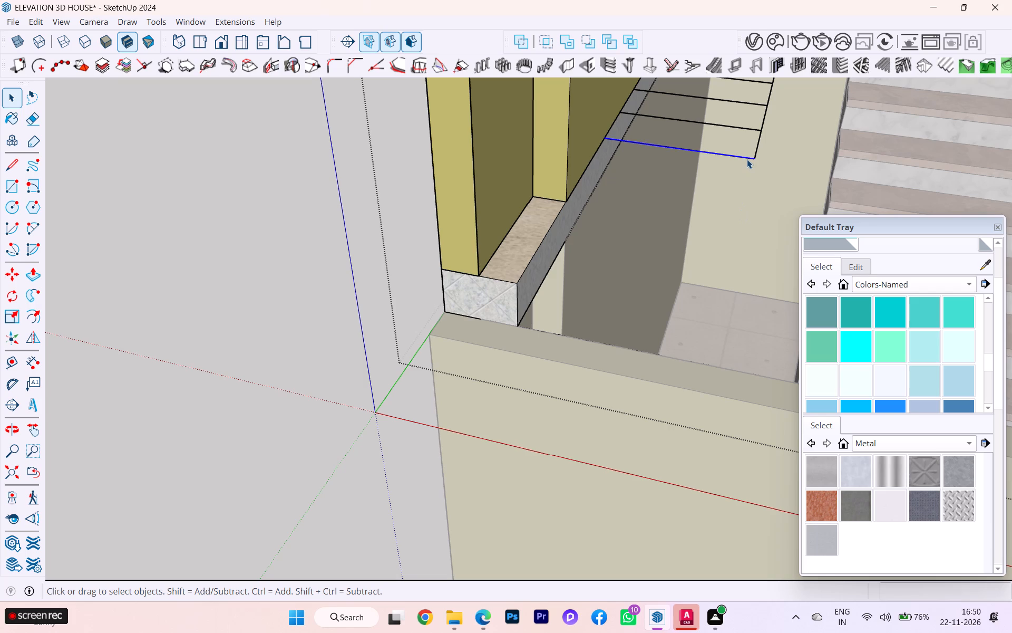
pyautogui.press('Delete')
# Delete the following two tread lines and the direction-line segment beside them from the flat stair drawing.
pyautogui.press('F8')
pyautogui.press('F8')
pyautogui.press('F8')
pyautogui.press('F8')
pyautogui.press('F8')
pyautogui.press('F8')
pyautogui.press('F8')
pyautogui.press('F8')
pyautogui.press('F8')
pyautogui.click(755, 130)
pyautogui.press('Delete')
pyautogui.click(761, 104)
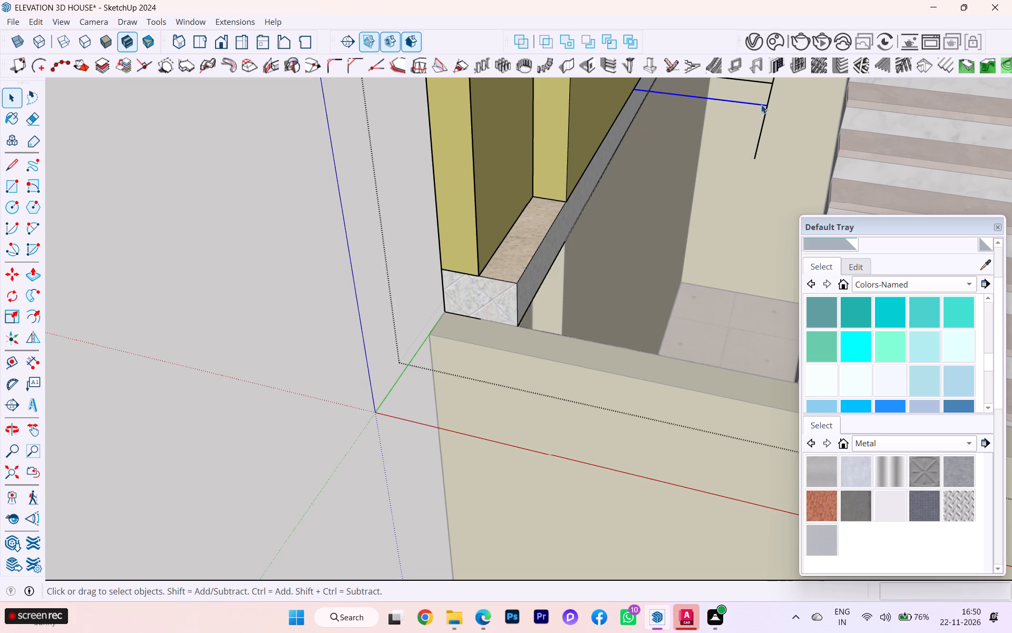
pyautogui.press('Delete')
pyautogui.click(765, 120)
pyautogui.press('Delete')
# Delete the tread line at the stair drawing's direction arrow together with the arrowhead's edges.
pyautogui.scroll(-3, 761, 127)
pyautogui.scroll(1, 752, 139)
pyautogui.scroll(-1, 752, 140)
pyautogui.scroll(1, 752, 140)
pyautogui.scroll(-3, 751, 141)
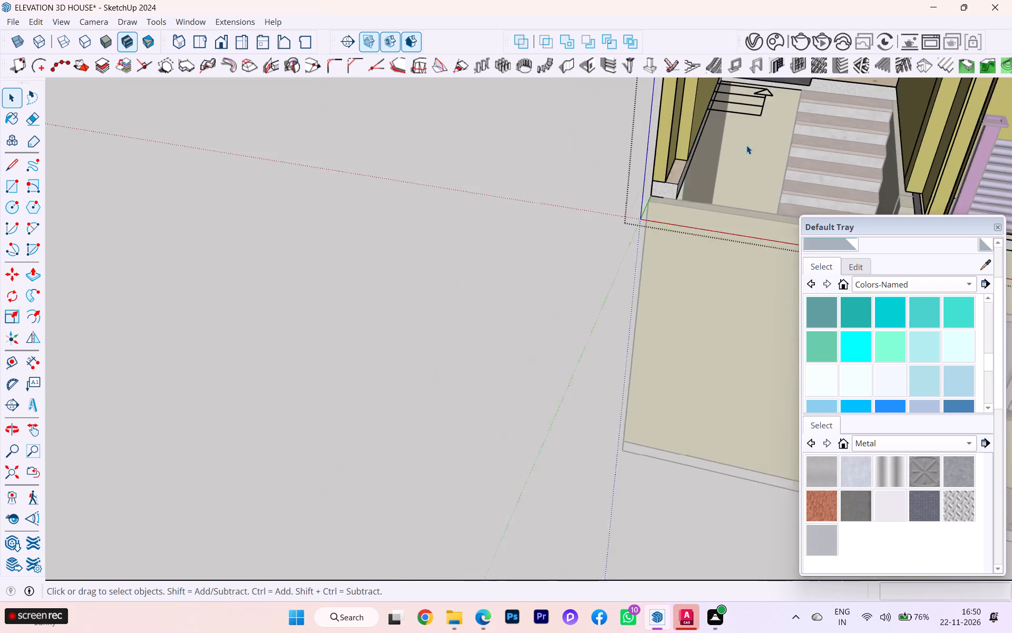
pyautogui.scroll(3, 752, 109)
pyautogui.click(752, 105)
pyautogui.click(755, 99)
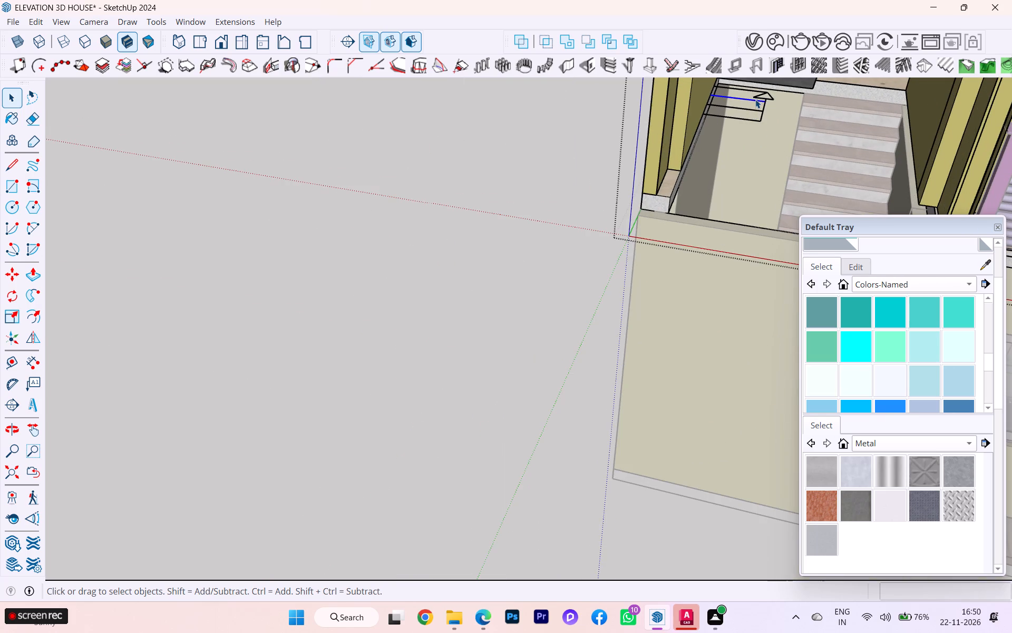
pyautogui.press('Delete')
pyautogui.click(762, 95)
pyautogui.press('Delete')
pyautogui.click(765, 98)
pyautogui.press('Delete')
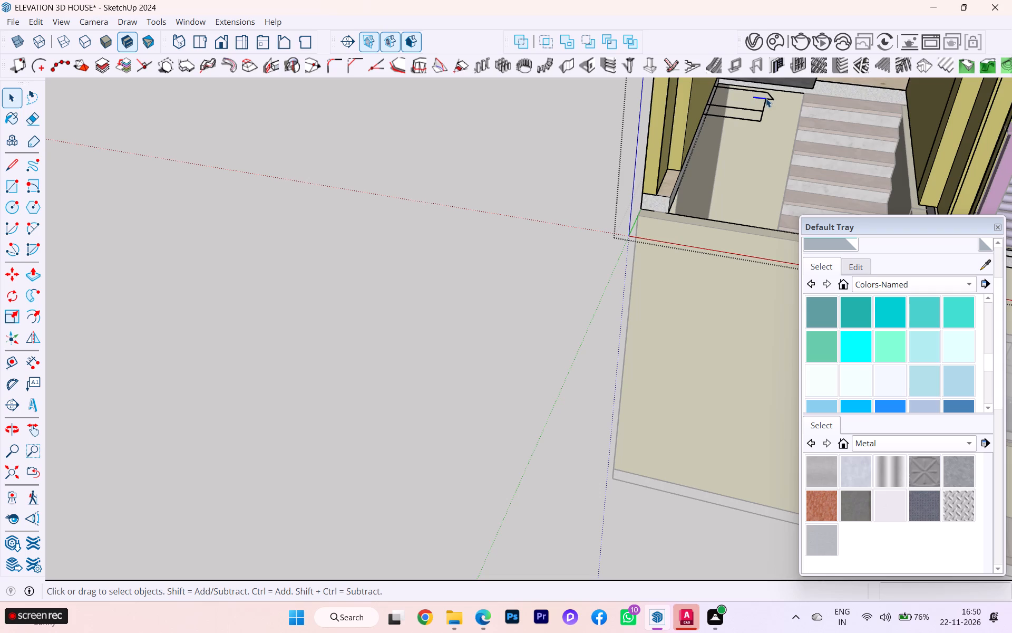
pyautogui.click(769, 97)
pyautogui.press('Delete')
pyautogui.click(771, 96)
pyautogui.press('Delete')
# Delete the remaining tread lines and the last piece of direction line from the flat stair drawing over the opening.
pyautogui.scroll(2, 768, 99)
pyautogui.scroll(-2, 768, 99)
pyautogui.scroll(1, 768, 99)
pyautogui.click(755, 90)
pyautogui.press('Delete')
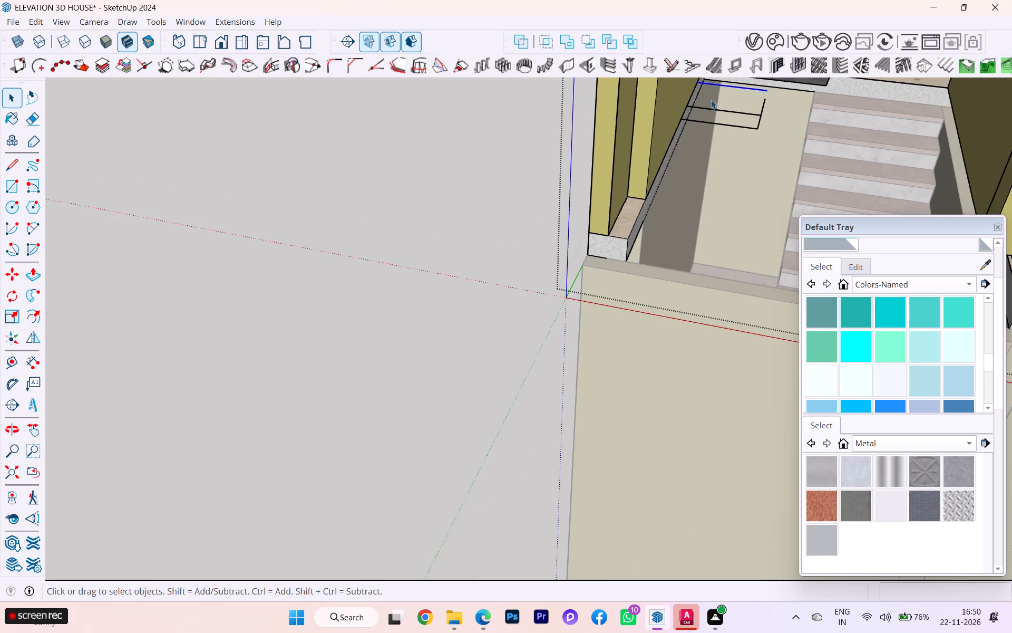
pyautogui.scroll(3, 694, 135)
pyautogui.scroll(-1, 692, 182)
pyautogui.moveTo(604, 197); pyautogui.dragTo(468, 205, button='middle')
pyautogui.scroll(1, 715, 206)
pyautogui.scroll(-2, 747, 200)
pyautogui.scroll(3, 809, 168)
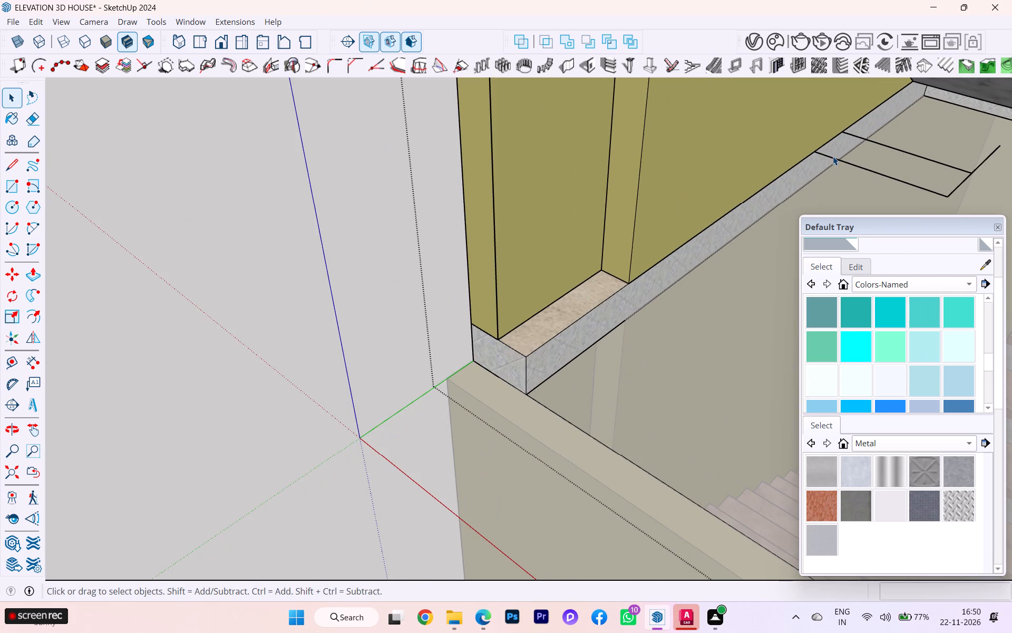
pyautogui.click(828, 159)
pyautogui.click(834, 156)
pyautogui.click(831, 158)
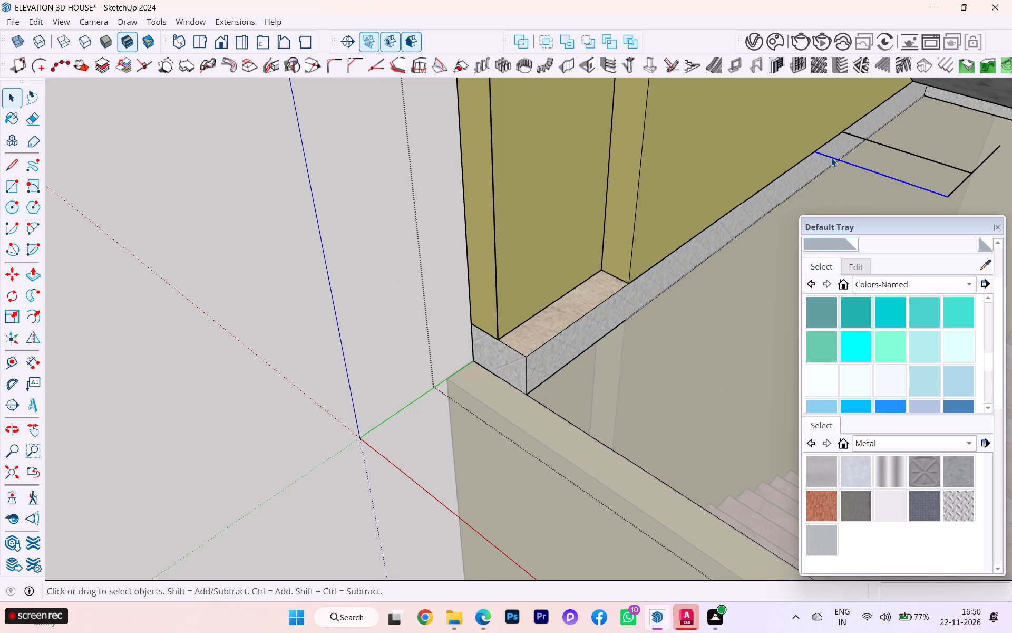
pyautogui.press('Delete')
pyautogui.click(861, 134)
pyautogui.click(855, 137)
pyautogui.press('Delete')
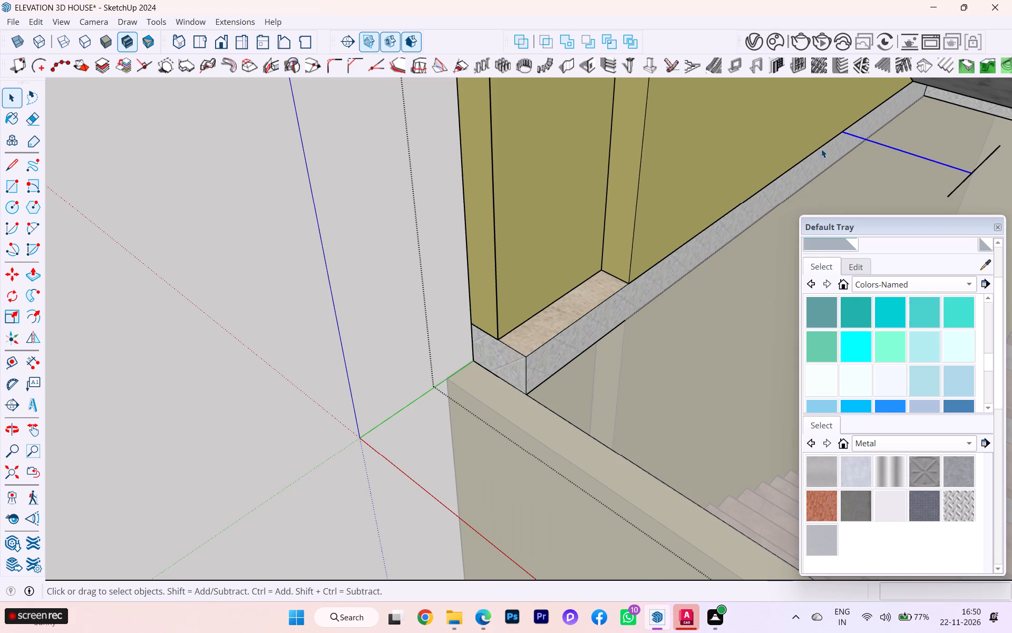
pyautogui.scroll(-1, 813, 161)
pyautogui.click(957, 174)
pyautogui.press('Delete')
# Examine the cleared stair opening and the slab's front corner where it sits on the ground-floor wall.
pyautogui.scroll(-1, 805, 167)
pyautogui.scroll(1, 797, 168)
pyautogui.scroll(-1, 794, 168)
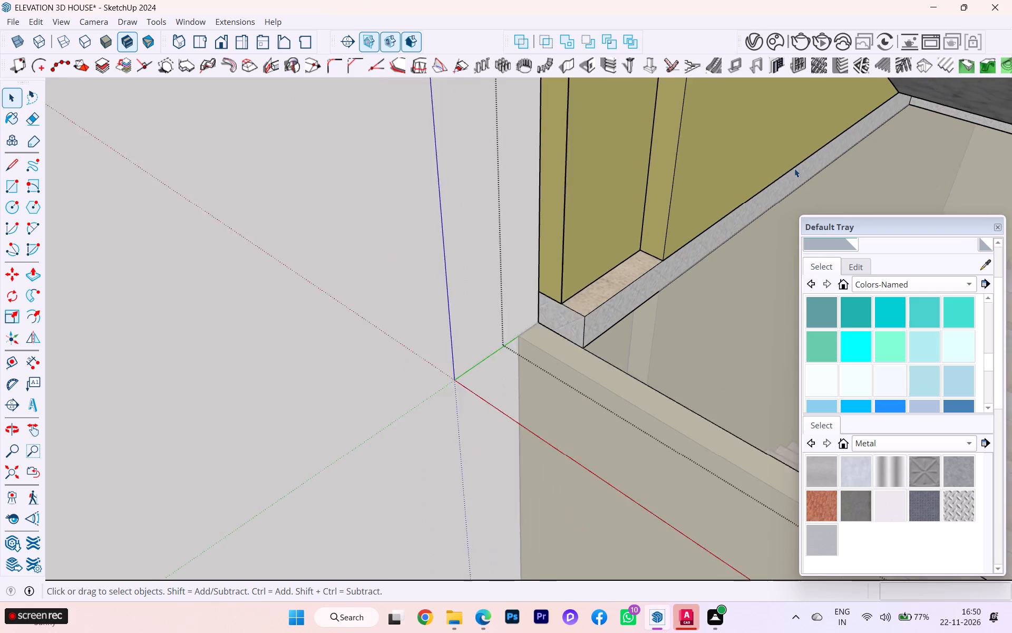
pyautogui.scroll(-1, 794, 168)
pyautogui.scroll(-2, 733, 176)
pyautogui.scroll(1, 725, 179)
pyautogui.scroll(-5, 724, 179)
pyautogui.moveTo(687, 179); pyautogui.dragTo(845, 87, button='middle')
pyautogui.scroll(2, 692, 202)
pyautogui.scroll(3, 651, 230)
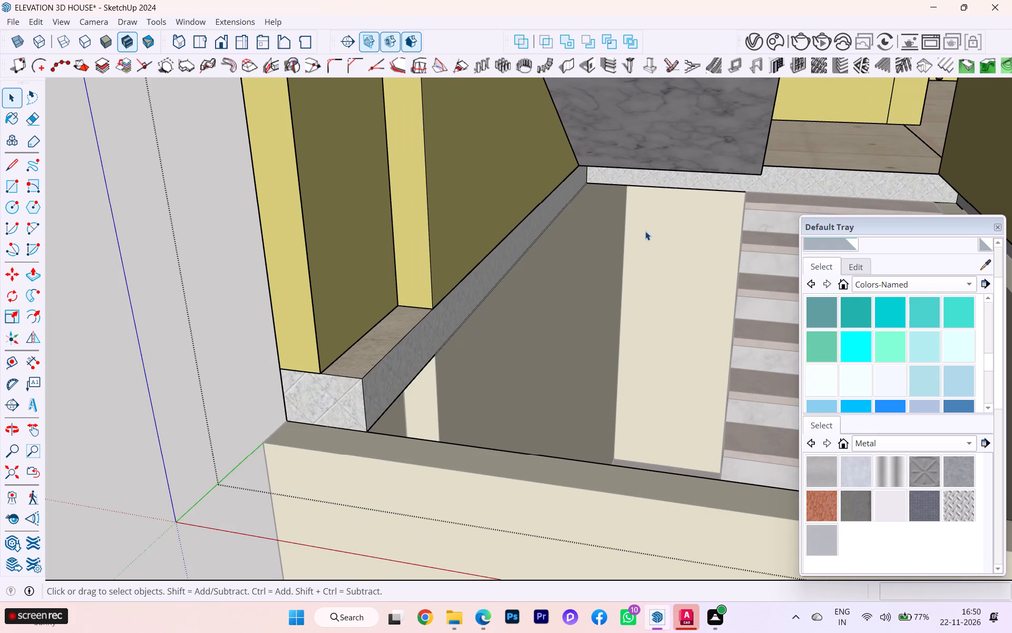
pyautogui.scroll(-4, 638, 231)
pyautogui.scroll(1, 641, 229)
pyautogui.scroll(-5, 640, 229)
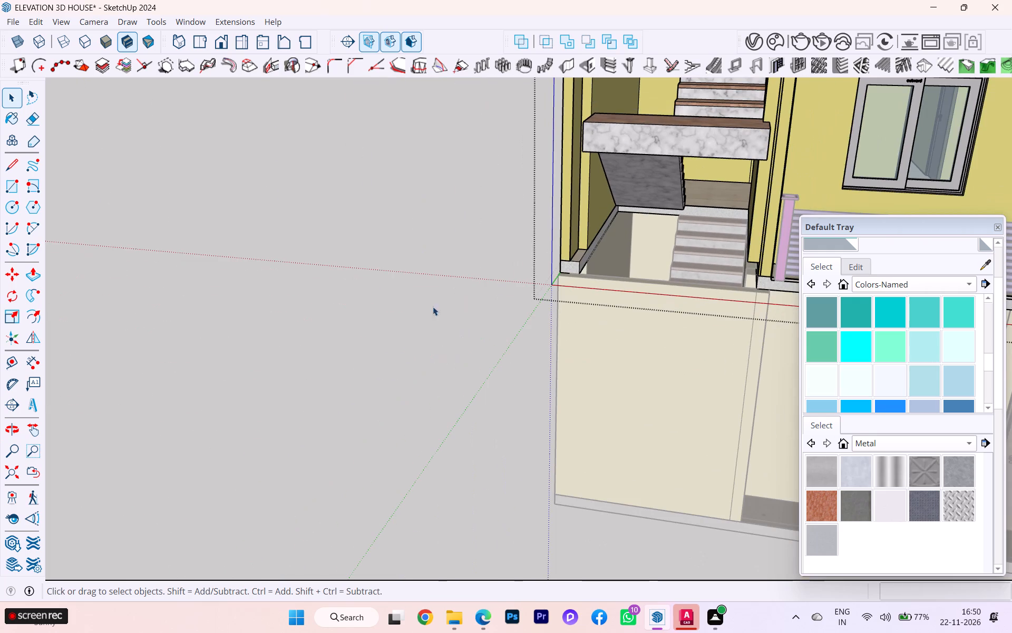
pyautogui.click(425, 308)
pyautogui.scroll(1, 552, 275)
pyautogui.scroll(-4, 552, 275)
pyautogui.scroll(6, 552, 275)
pyautogui.moveTo(580, 287); pyautogui.dragTo(649, 380, button='middle')
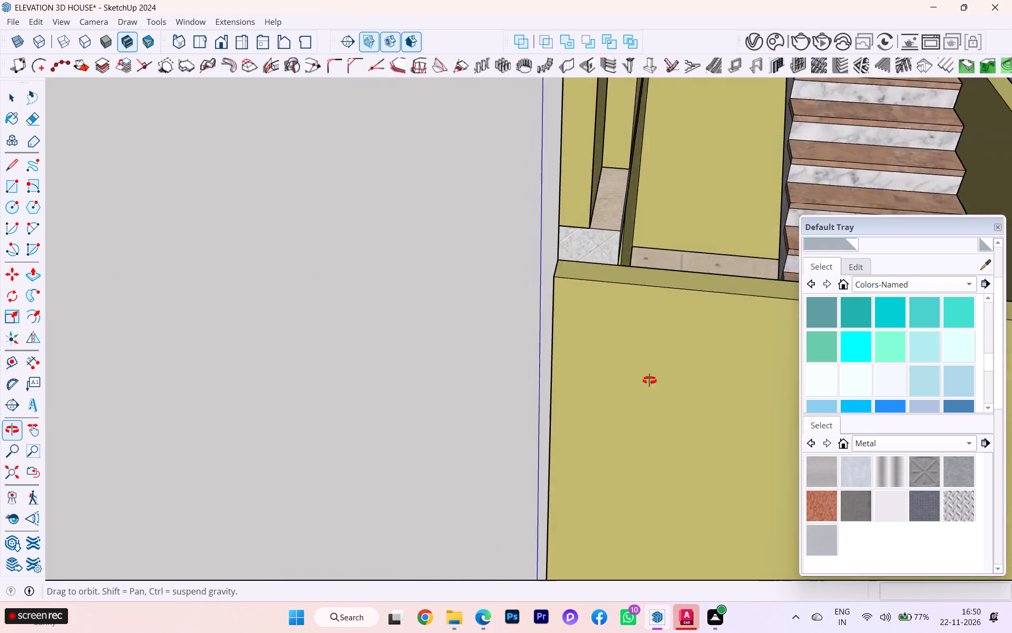
pyautogui.moveTo(649, 380); pyautogui.dragTo(836, 361, button='middle')
pyautogui.scroll(-1, 604, 292)
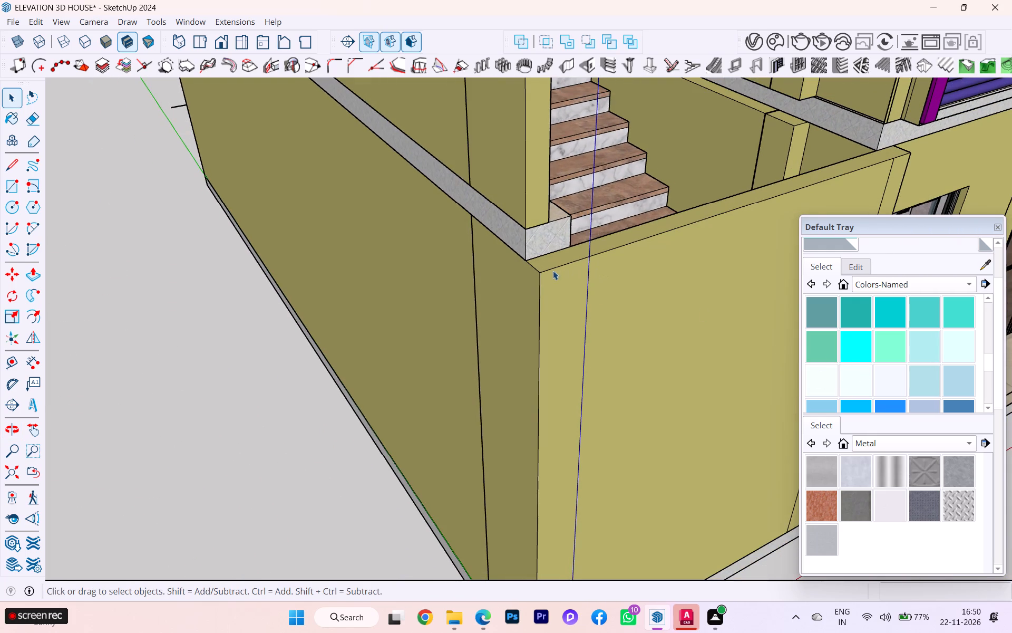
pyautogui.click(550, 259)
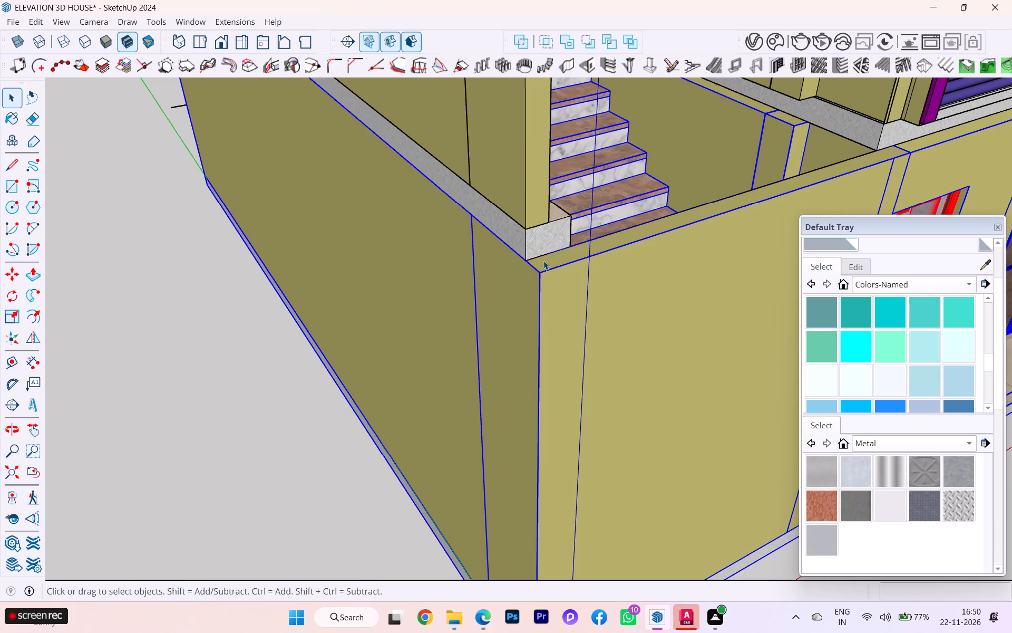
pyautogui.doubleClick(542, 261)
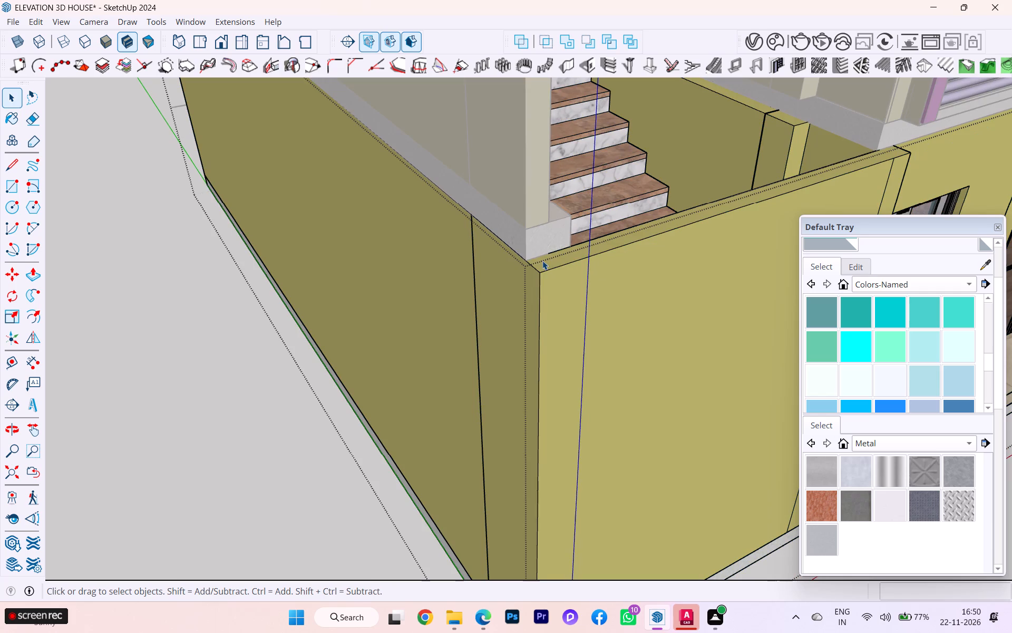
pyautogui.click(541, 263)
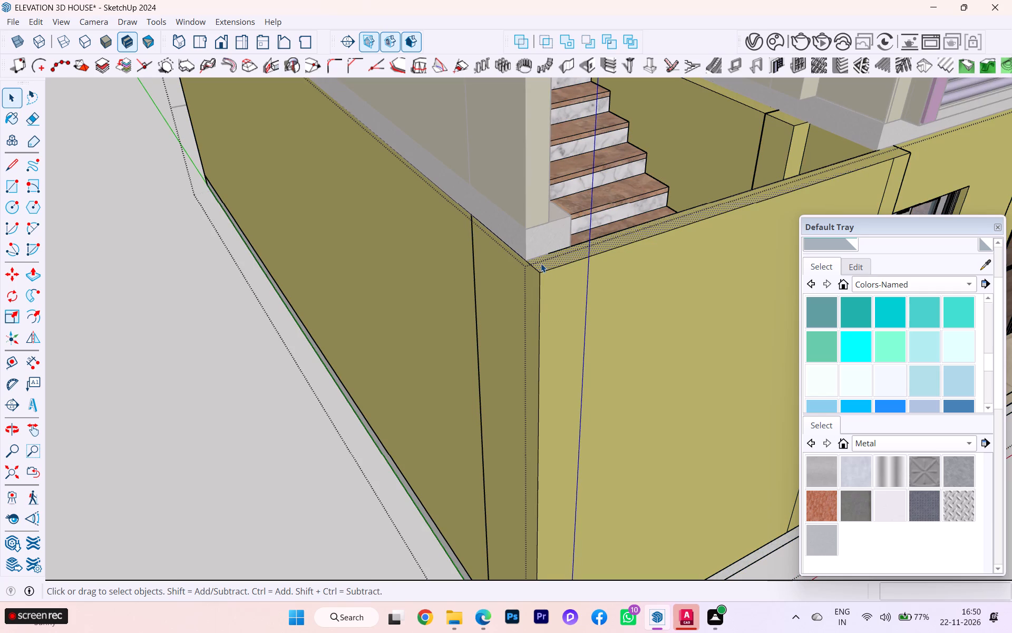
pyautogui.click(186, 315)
# Open the nested floor-slab group and push the slab strip's front end face beside the stair opening back to the column behind it.
pyautogui.scroll(2, 547, 279)
pyautogui.scroll(-2, 548, 279)
pyautogui.moveTo(553, 257); pyautogui.dragTo(301, 264, button='middle')
pyautogui.scroll(3, 435, 220)
pyautogui.scroll(-1, 501, 216)
pyautogui.scroll(1, 508, 216)
pyautogui.click(519, 235)
pyautogui.doubleClick(536, 228)
pyautogui.click(553, 244)
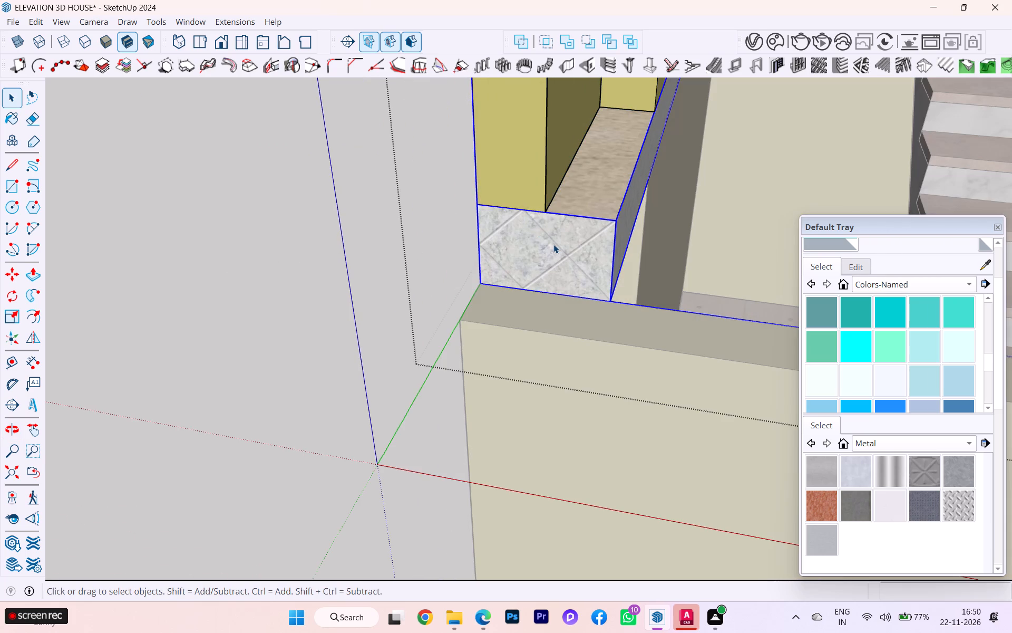
pyautogui.click(553, 244)
pyautogui.click(540, 246)
pyautogui.click(536, 246)
pyautogui.doubleClick(530, 247)
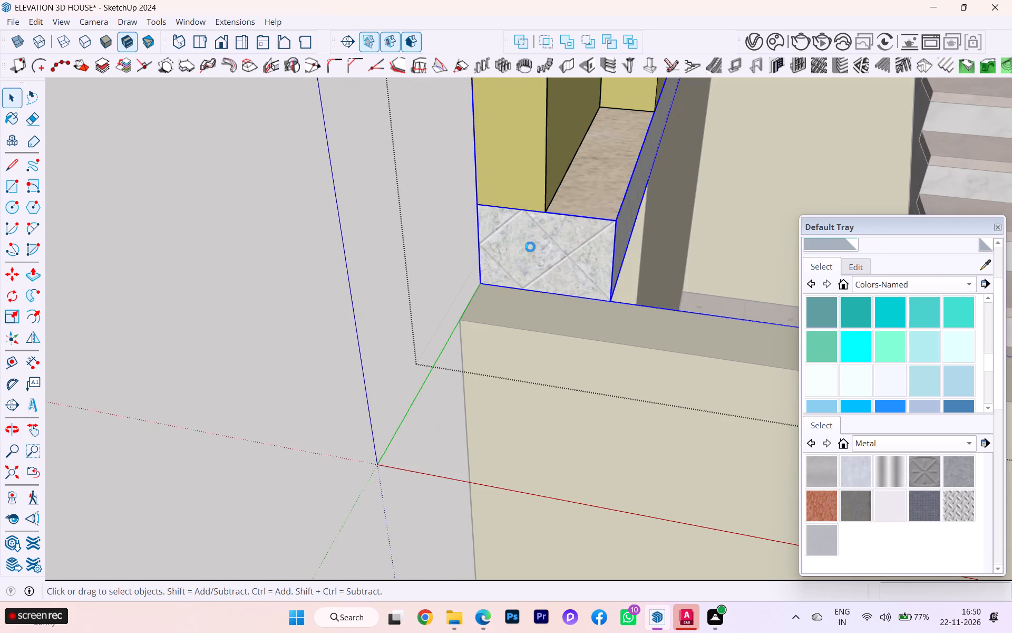
pyautogui.click(537, 244)
pyautogui.click(537, 244)
pyautogui.click(531, 250)
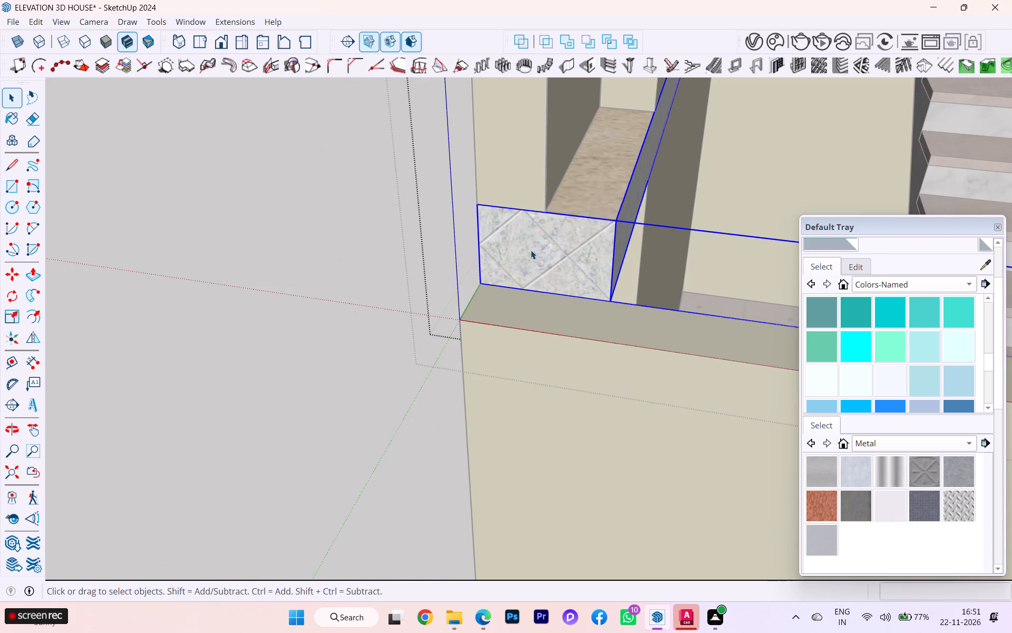
pyautogui.click(572, 245)
pyautogui.doubleClick(573, 245)
pyautogui.click(563, 247)
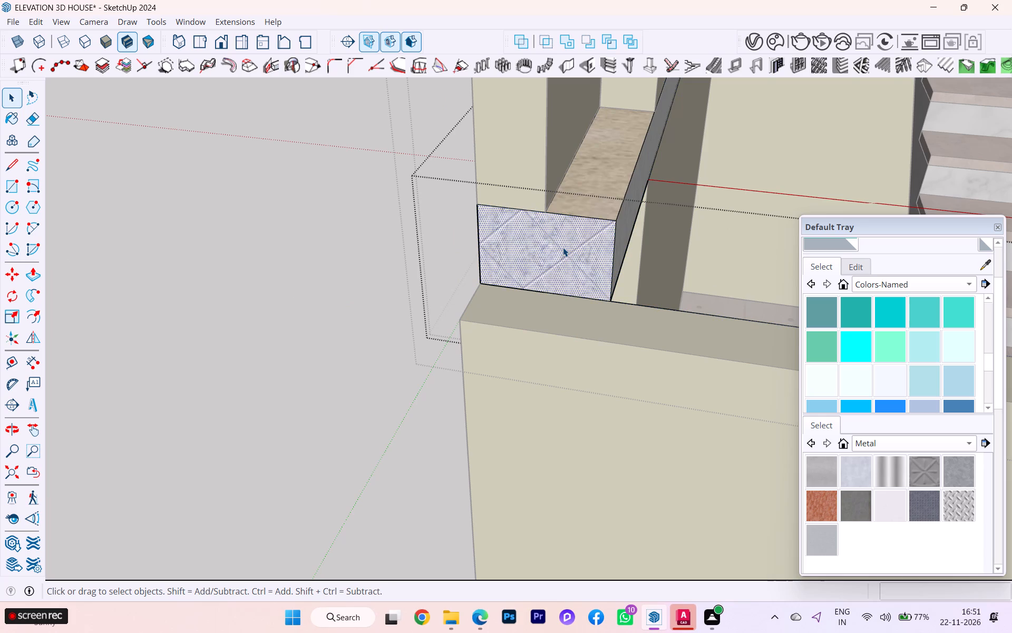
pyautogui.press('p')
pyautogui.click(563, 247)
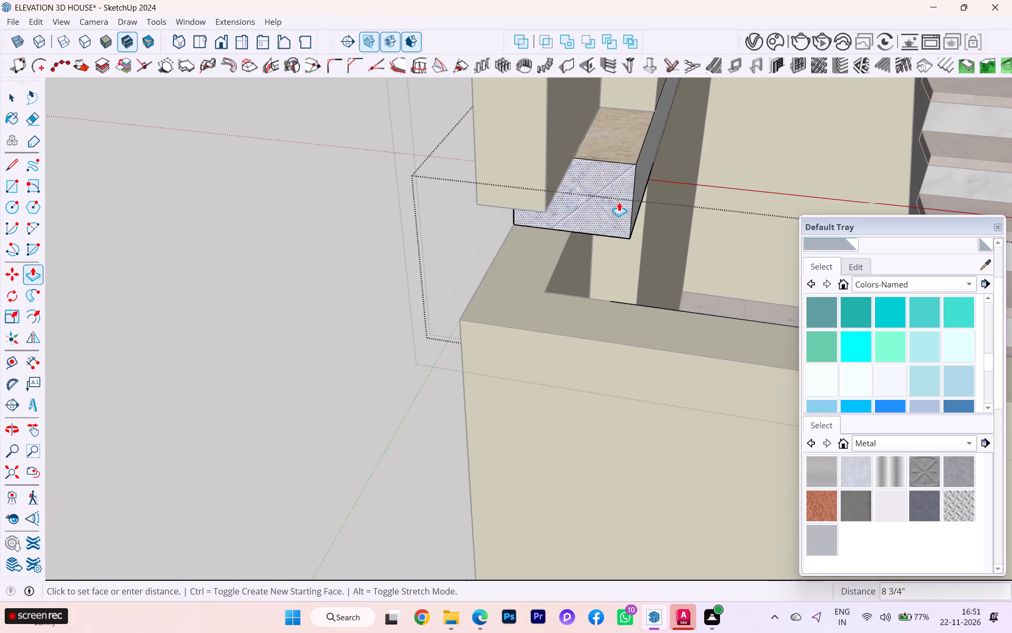
pyautogui.scroll(3, 653, 136)
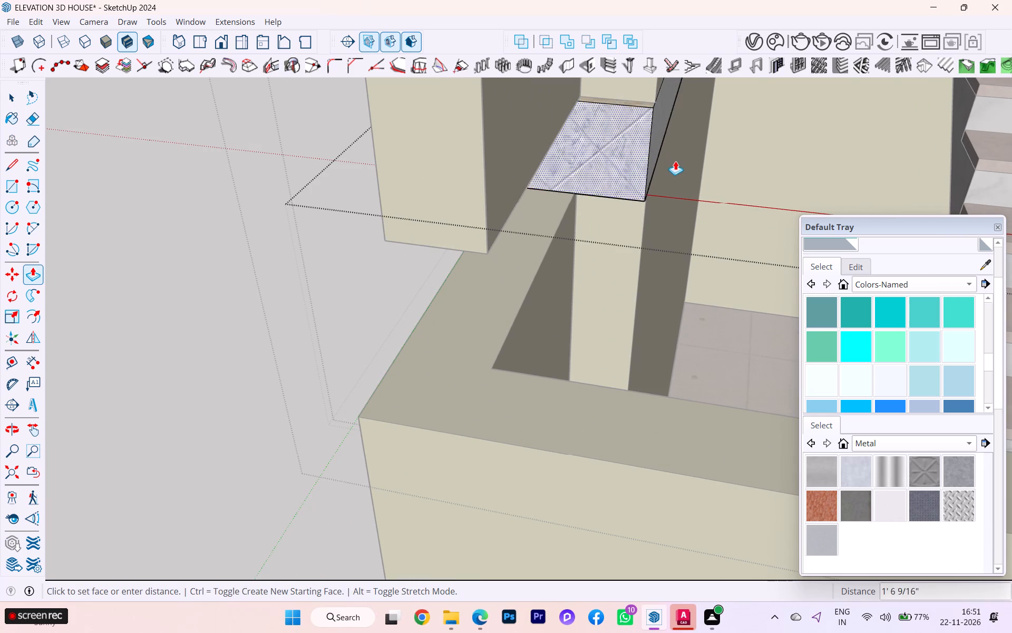
pyautogui.click(642, 210)
pyautogui.scroll(-4, 612, 203)
pyautogui.moveTo(577, 206); pyautogui.dragTo(626, 208, button='middle')
pyautogui.scroll(-1, 447, 197)
pyautogui.scroll(1, 447, 197)
pyautogui.scroll(-2, 446, 197)
pyautogui.scroll(4, 444, 198)
pyautogui.scroll(-1, 441, 199)
pyautogui.click(12, 89)
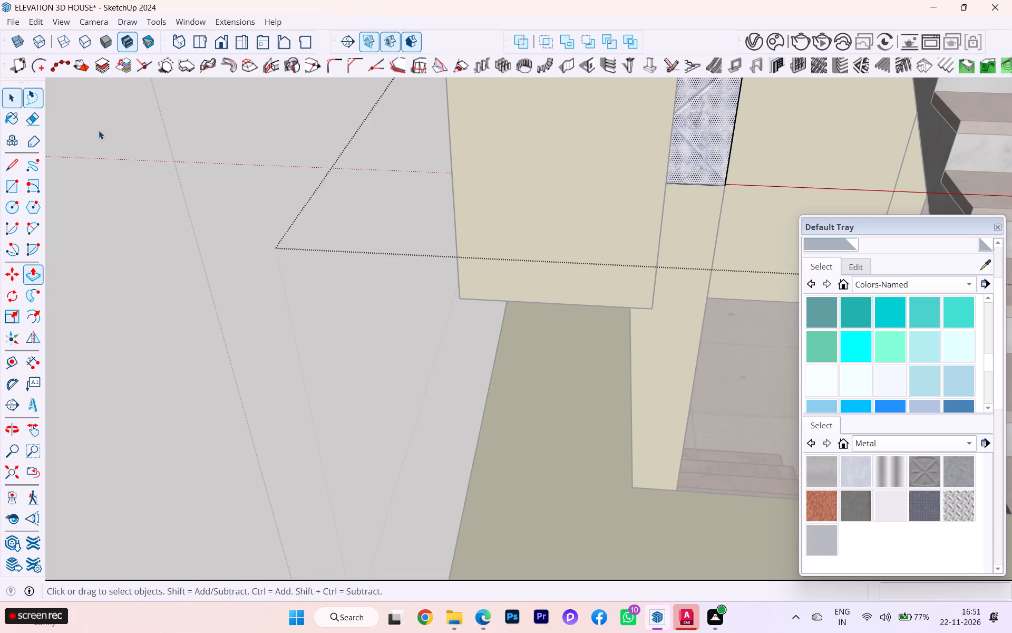
pyautogui.click(239, 197)
pyautogui.scroll(-3, 249, 195)
pyautogui.scroll(1, 254, 195)
pyautogui.scroll(-6, 251, 197)
pyautogui.click(227, 235)
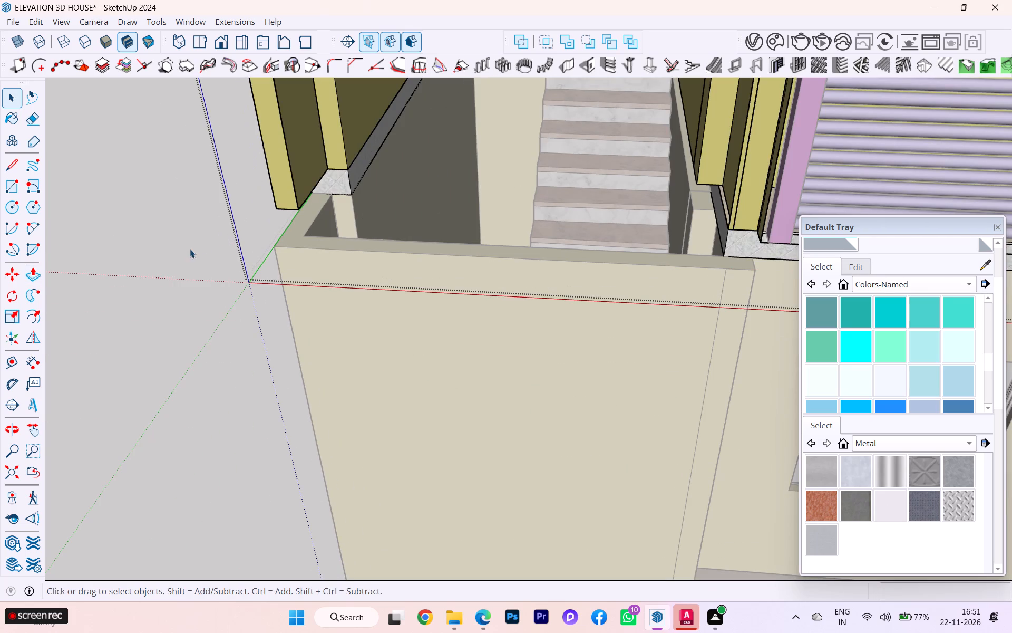
pyautogui.click(202, 241)
# On the slab's side face across the stair opening, draw a 6" vertical line up from the column corner to divide the face.
pyautogui.scroll(1, 689, 212)
pyautogui.scroll(-1, 695, 209)
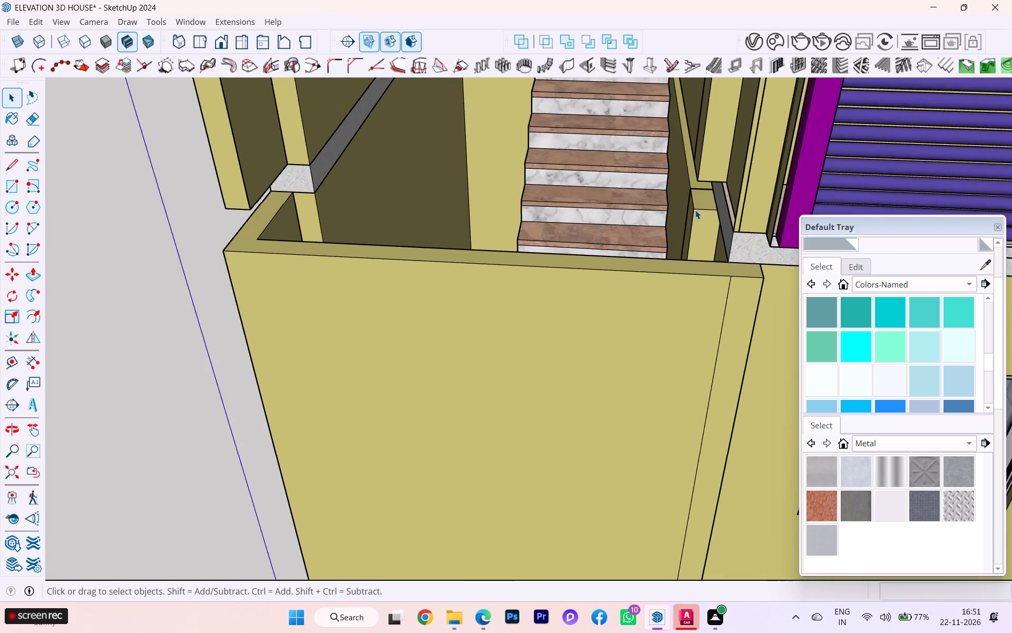
pyautogui.scroll(-1, 695, 210)
pyautogui.moveTo(709, 207); pyautogui.dragTo(873, 198, button='middle')
pyautogui.scroll(3, 720, 200)
pyautogui.scroll(2, 634, 202)
pyautogui.scroll(-1, 633, 203)
pyautogui.moveTo(633, 203); pyautogui.dragTo(434, 119, button='middle')
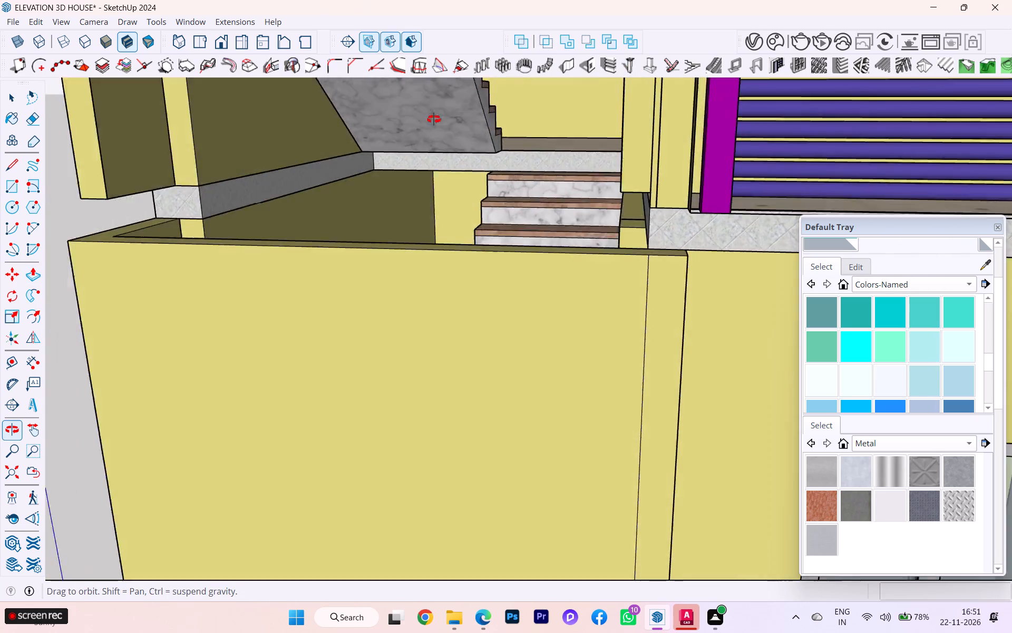
pyautogui.moveTo(434, 119); pyautogui.dragTo(608, 110, button='middle')
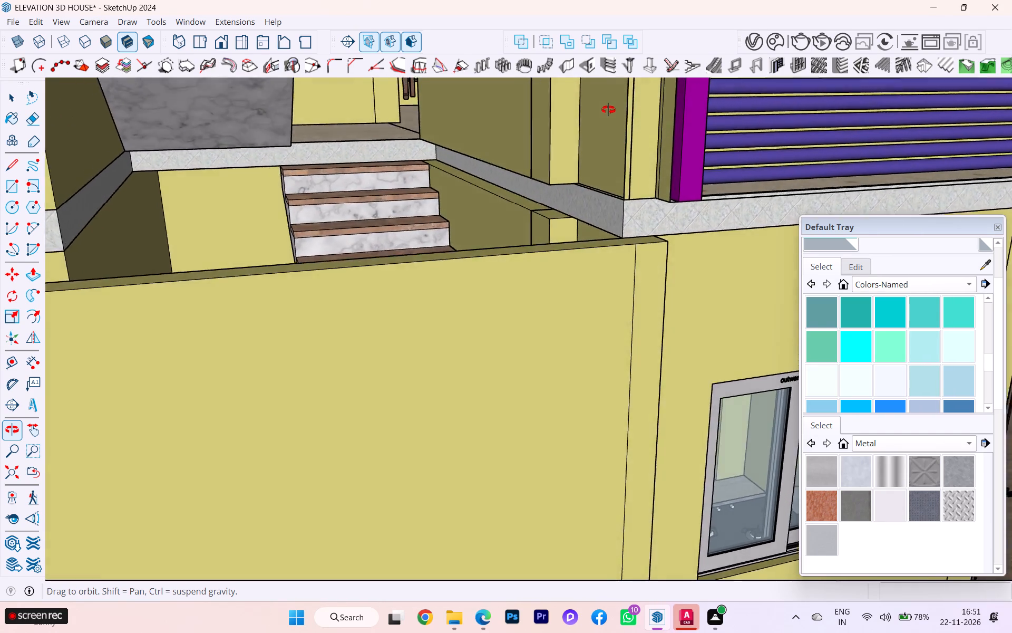
pyautogui.moveTo(608, 110); pyautogui.dragTo(745, 135, button='middle')
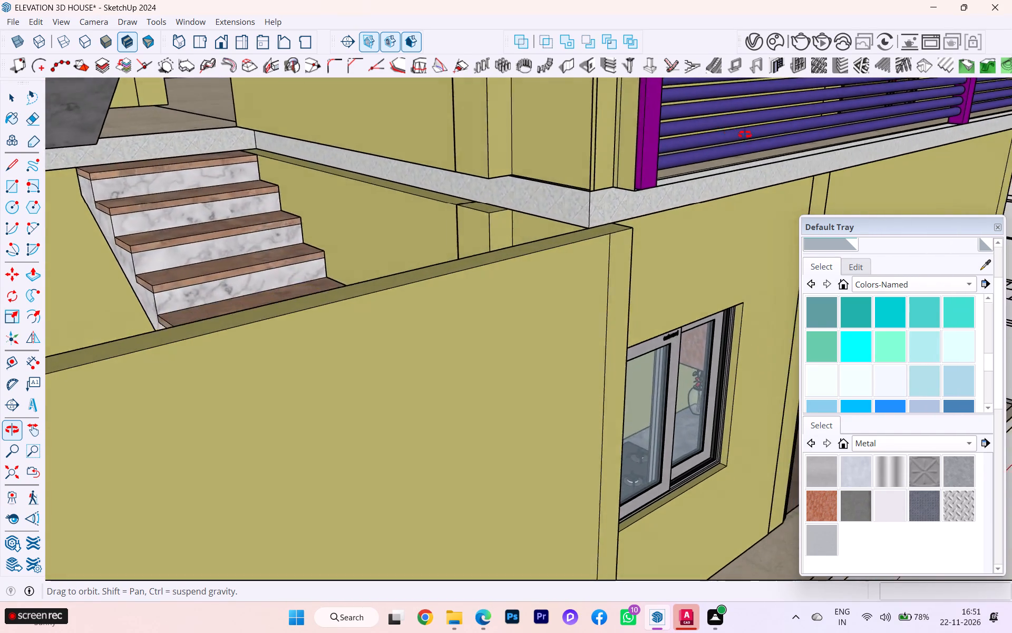
pyautogui.moveTo(745, 135); pyautogui.dragTo(699, 214, button='middle')
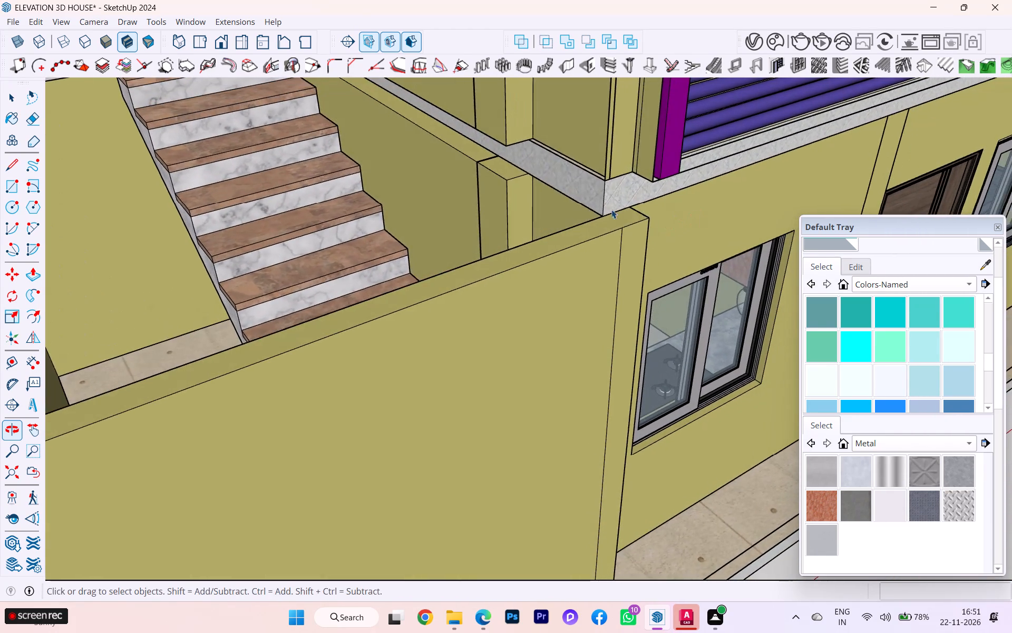
pyautogui.scroll(-2, 554, 206)
pyautogui.moveTo(549, 209); pyautogui.dragTo(668, 168, button='middle')
pyautogui.scroll(3, 470, 179)
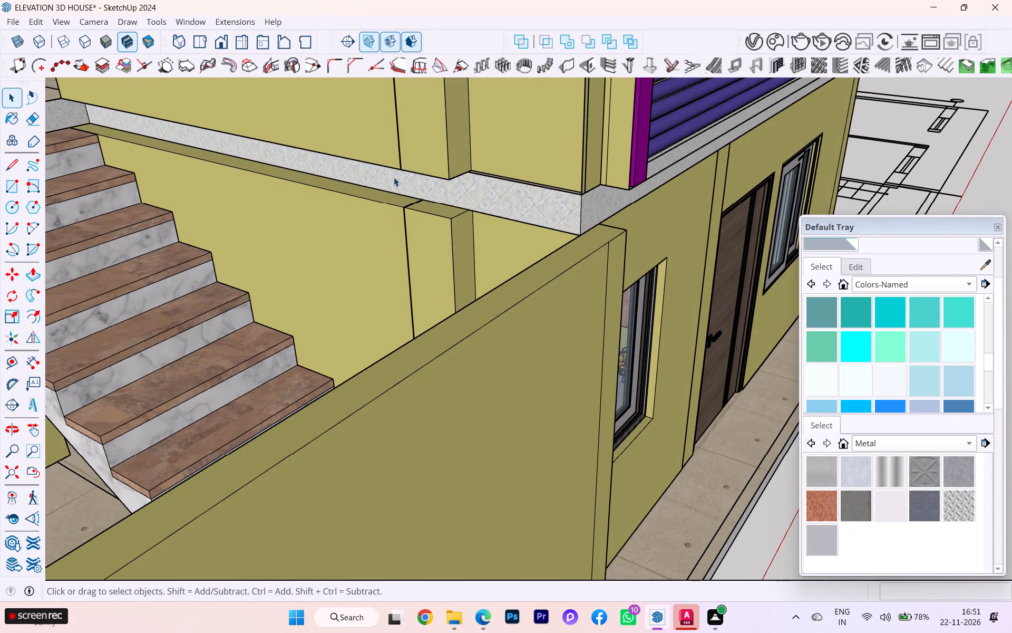
pyautogui.doubleClick(368, 174)
pyautogui.click(386, 174)
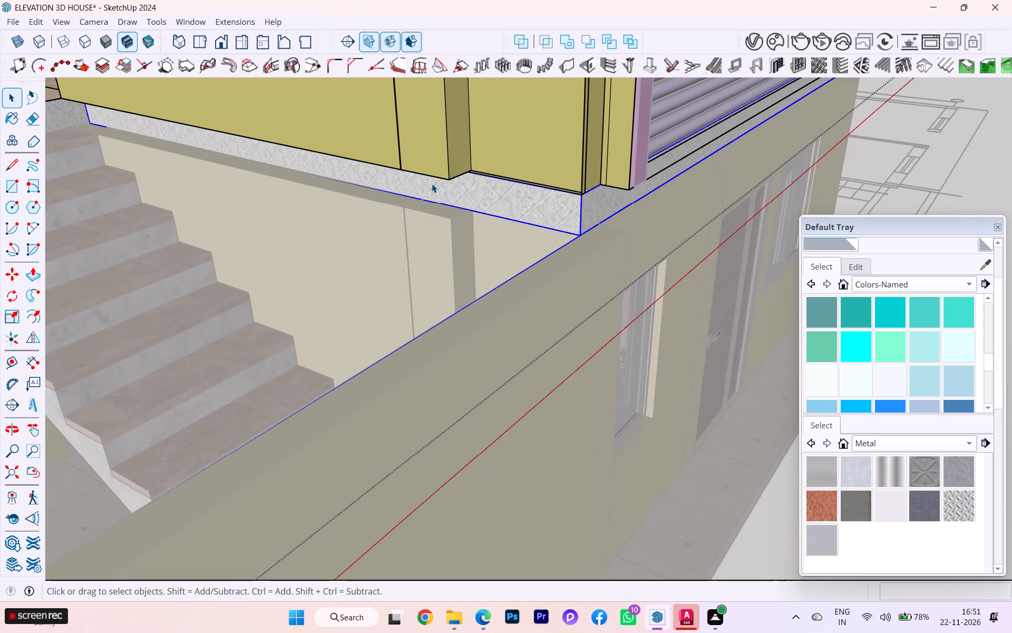
pyautogui.doubleClick(421, 190)
pyautogui.click(426, 186)
pyautogui.doubleClick(426, 186)
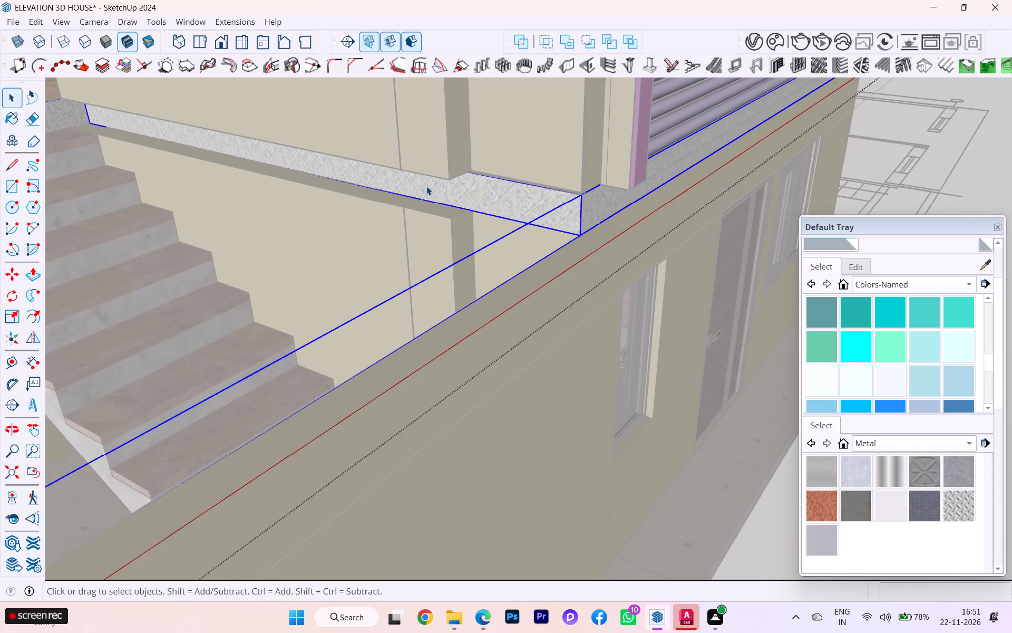
pyautogui.scroll(2, 438, 188)
pyautogui.scroll(-1, 441, 188)
pyautogui.scroll(1, 441, 188)
pyautogui.moveTo(468, 198); pyautogui.dragTo(675, 293, button='middle')
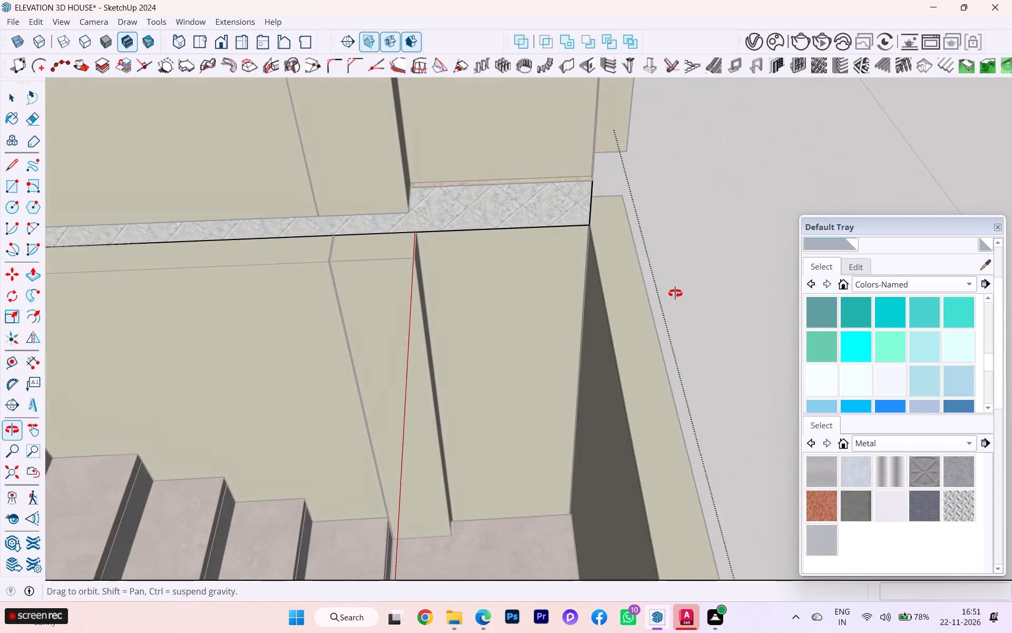
pyautogui.moveTo(675, 293); pyautogui.dragTo(540, 286, button='middle')
pyautogui.scroll(1, 509, 208)
pyautogui.doubleClick(436, 203)
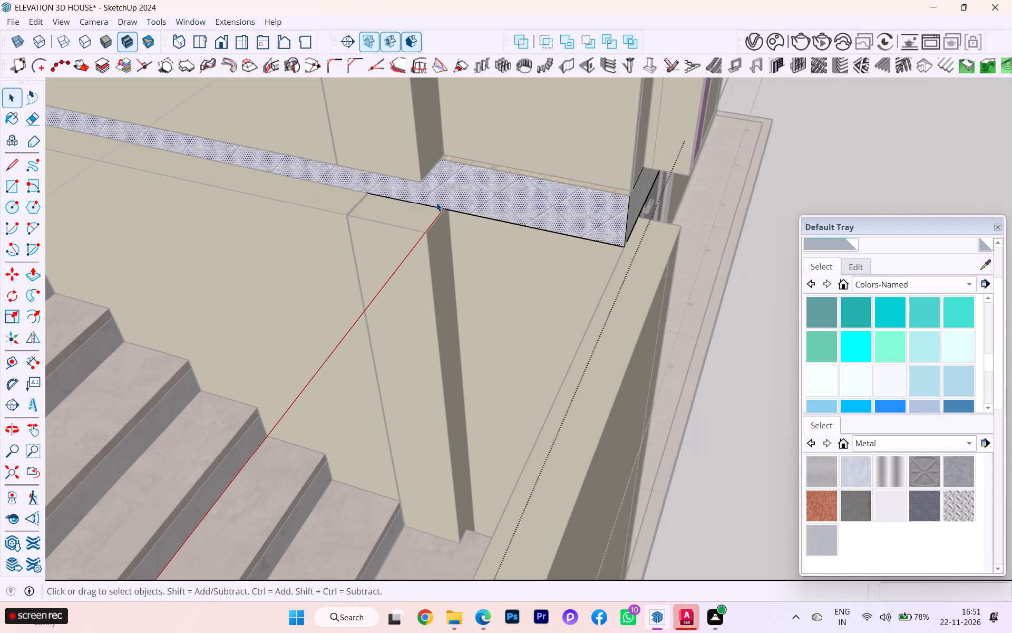
pyautogui.scroll(3, 434, 199)
pyautogui.moveTo(413, 197); pyautogui.dragTo(405, 110, button='middle')
pyautogui.scroll(-1, 413, 197)
pyautogui.scroll(3, 407, 124)
pyautogui.scroll(2, 445, 206)
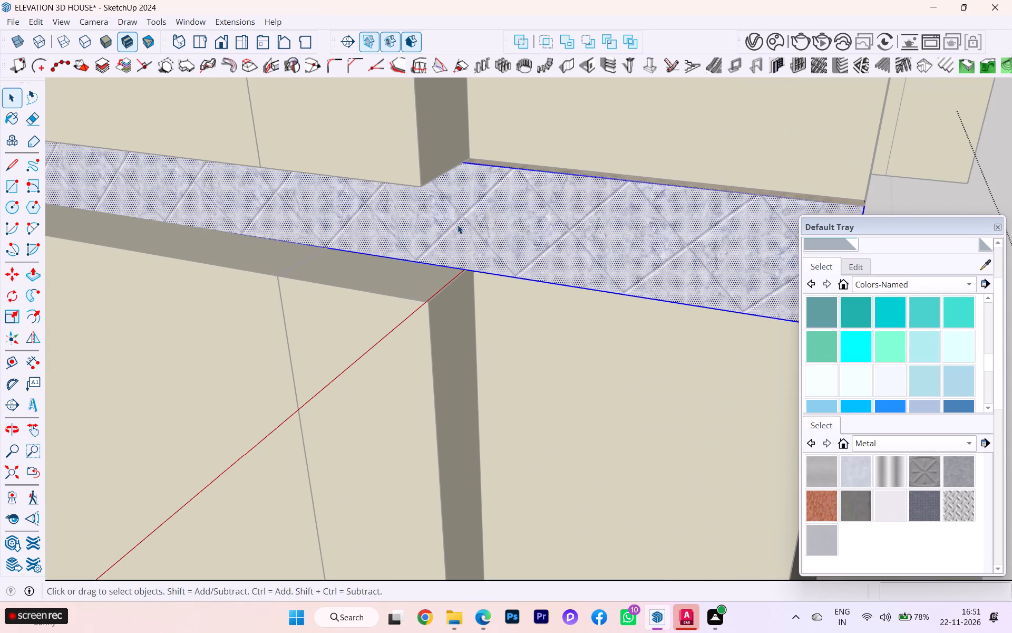
pyautogui.press('l')
pyautogui.scroll(3, 467, 231)
pyautogui.click(468, 282)
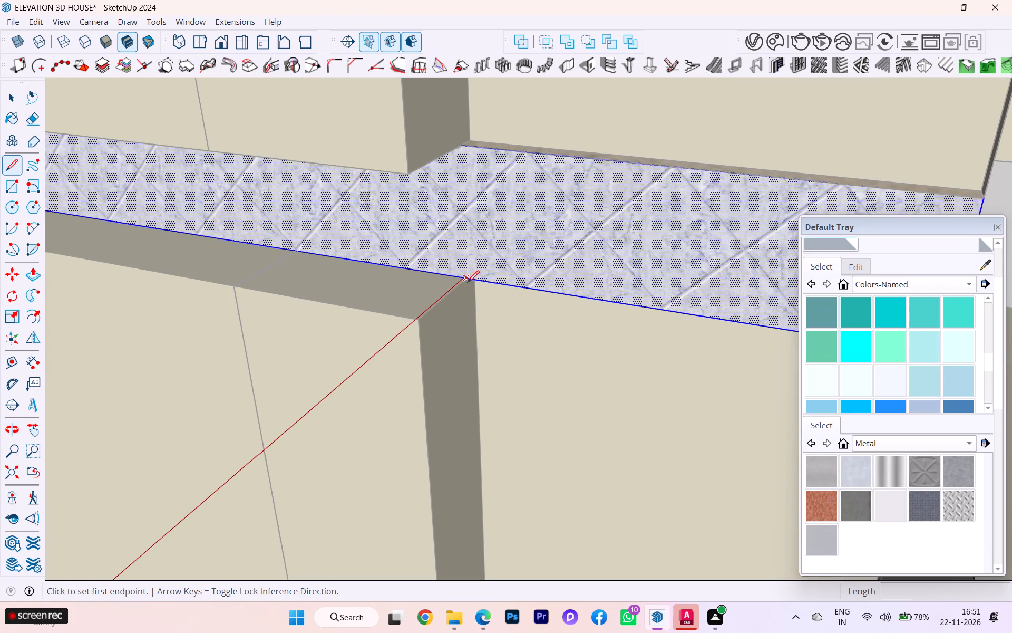
pyautogui.click(469, 147)
pyautogui.scroll(-4, 449, 166)
pyautogui.press('Escape')
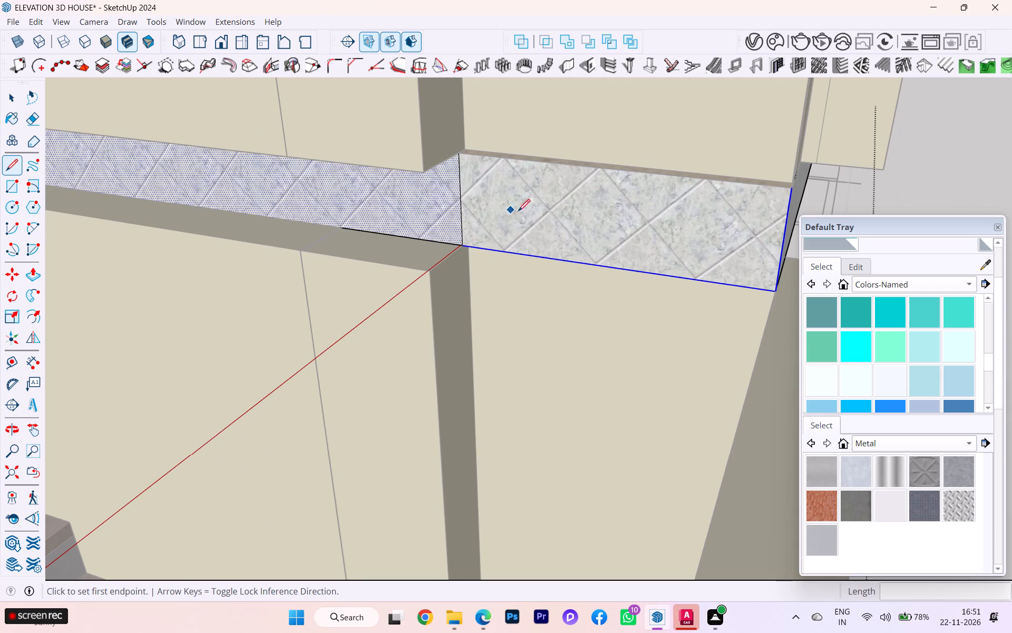
# Push the divided-off front part of the slab's side face inward about 5 7/16" over the wall.
pyautogui.scroll(-1, 528, 205)
pyautogui.moveTo(501, 208); pyautogui.dragTo(408, 237, button='middle')
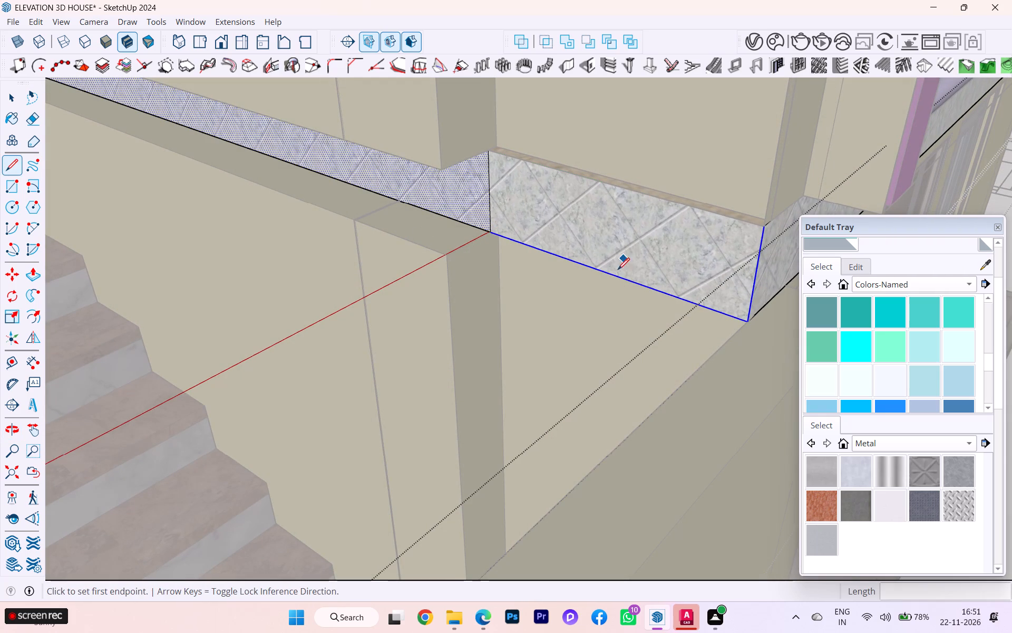
pyautogui.press('p')
pyautogui.click(566, 219)
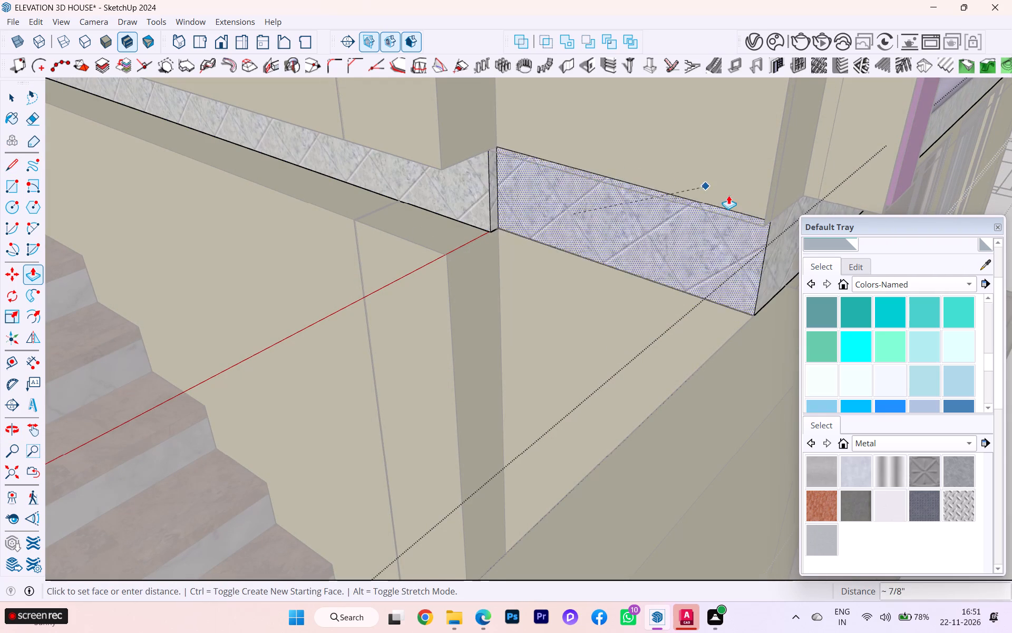
pyautogui.scroll(-3, 756, 257)
pyautogui.moveTo(702, 257); pyautogui.dragTo(604, 256, button='middle')
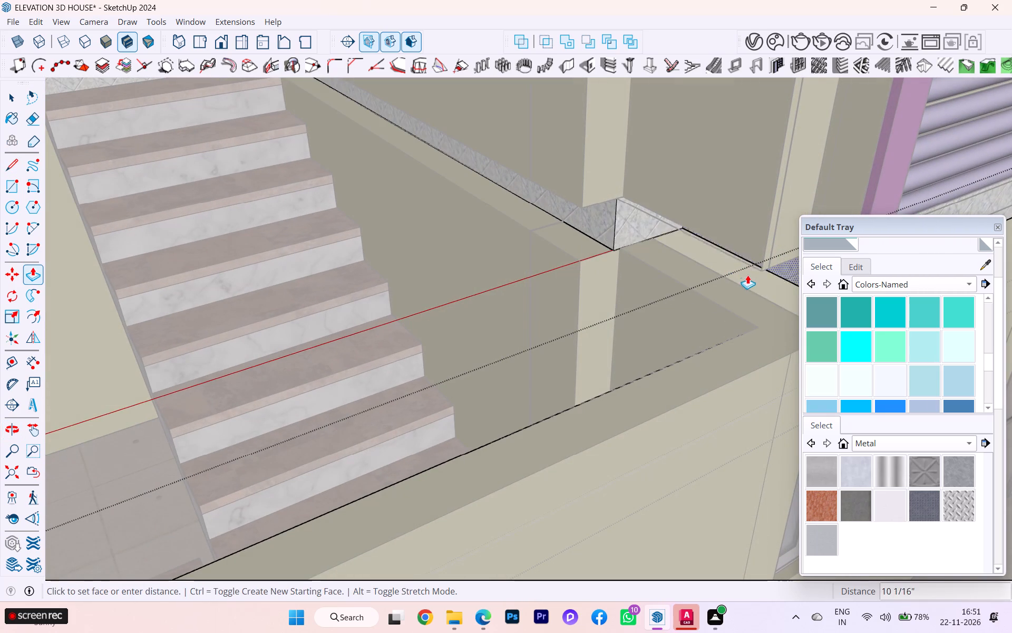
pyautogui.click(765, 295)
pyautogui.scroll(1, 763, 300)
pyautogui.scroll(-1, 757, 300)
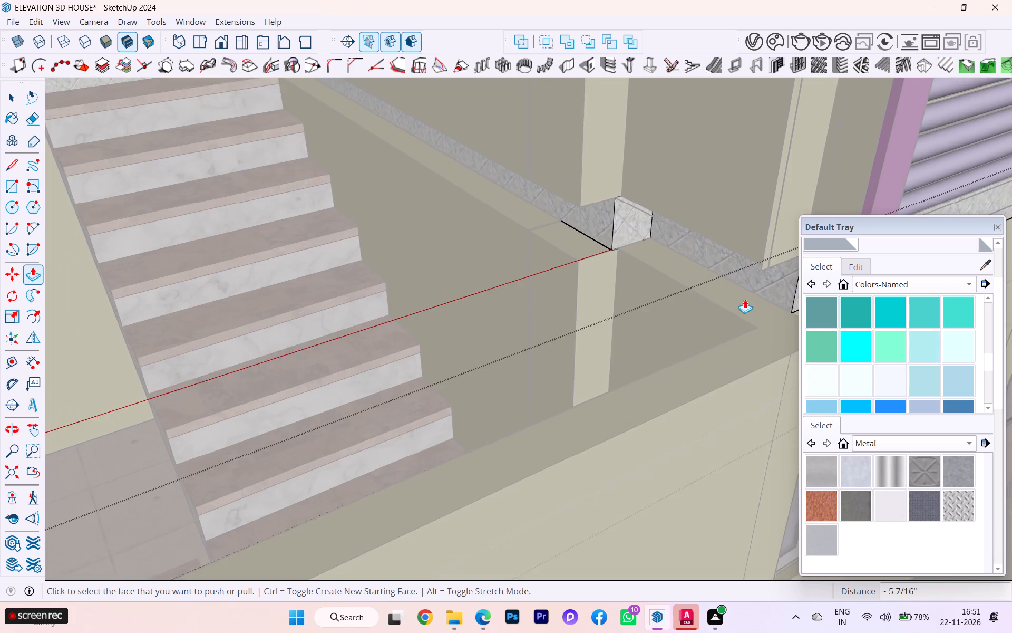
# Push/Pull the same front slab face to line up with the outer top corner of the stair's front wall.
pyautogui.moveTo(743, 299); pyautogui.dragTo(608, 289, button='middle')
pyautogui.scroll(1, 759, 315)
pyautogui.scroll(-3, 625, 274)
pyautogui.scroll(2, 556, 218)
pyautogui.scroll(-1, 620, 259)
pyautogui.click(772, 315)
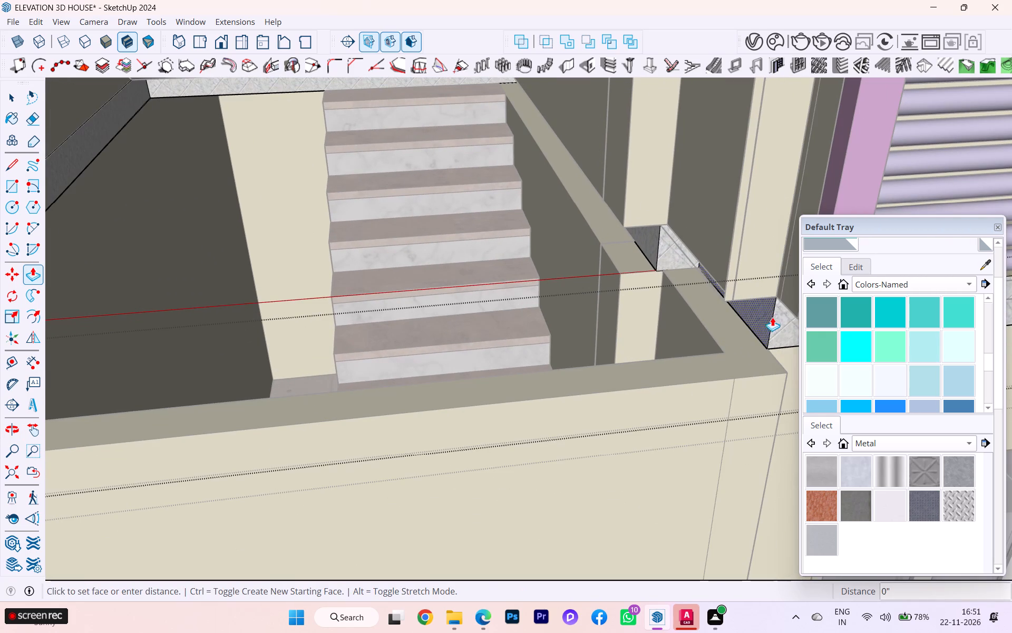
pyautogui.click(785, 373)
# Push/Pull the slab's long side face beside the stair 4 1/2" to meet the column's inner corner.
pyautogui.scroll(-3, 658, 282)
pyautogui.moveTo(647, 279); pyautogui.dragTo(669, 276, button='middle')
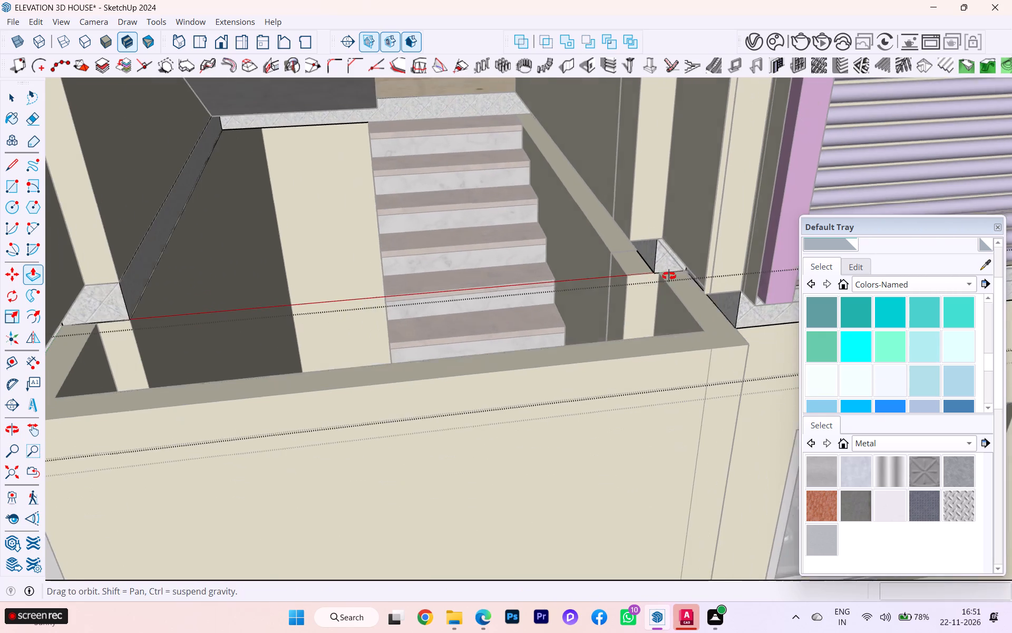
pyautogui.moveTo(669, 276); pyautogui.dragTo(717, 262, button='middle')
pyautogui.scroll(4, 634, 248)
pyautogui.click(614, 255)
pyautogui.click(586, 290)
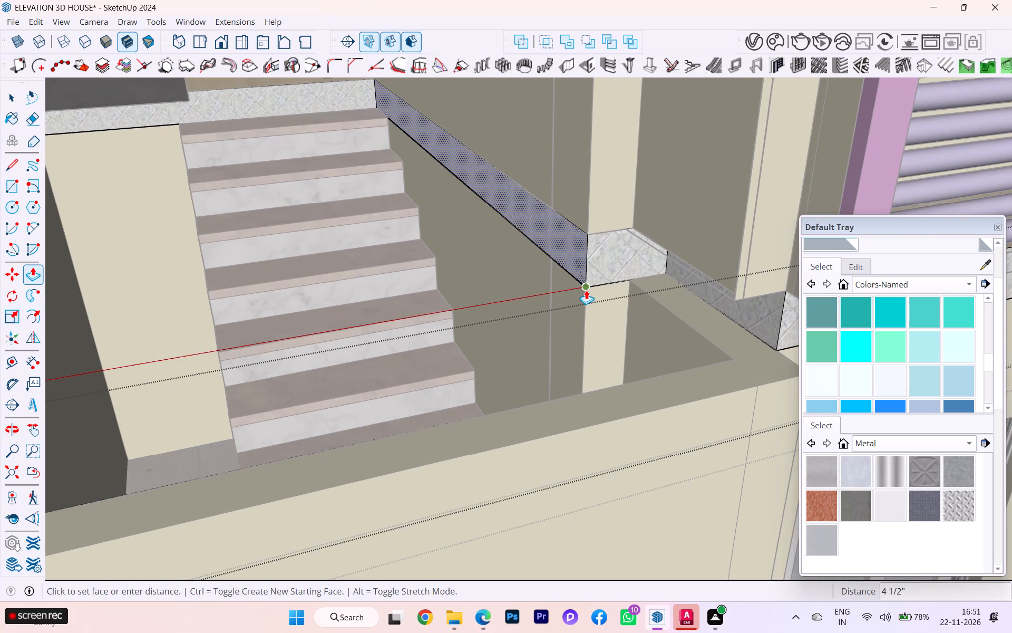
# Leave the slab group and examine the slab edges around the stair opening from the house's front and side.
pyautogui.scroll(-5, 626, 246)
pyautogui.scroll(1, 616, 246)
pyautogui.scroll(-4, 639, 225)
pyautogui.moveTo(597, 232); pyautogui.dragTo(481, 223, button='middle')
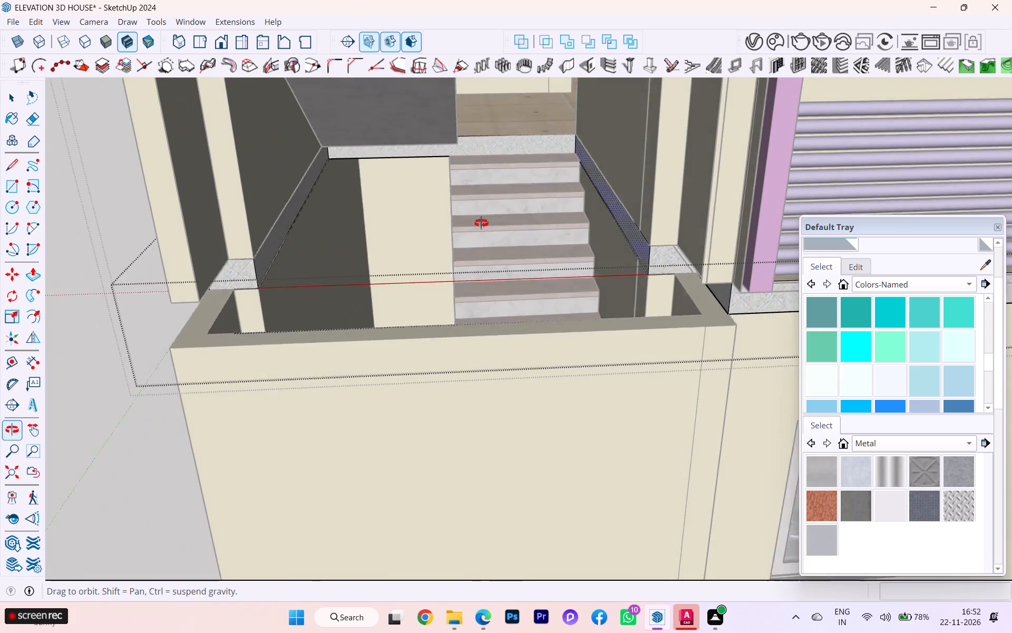
pyautogui.moveTo(481, 223); pyautogui.dragTo(460, 217, button='middle')
pyautogui.scroll(-5, 467, 187)
pyautogui.scroll(1, 336, 188)
pyautogui.moveTo(363, 207); pyautogui.dragTo(562, 276, button='middle')
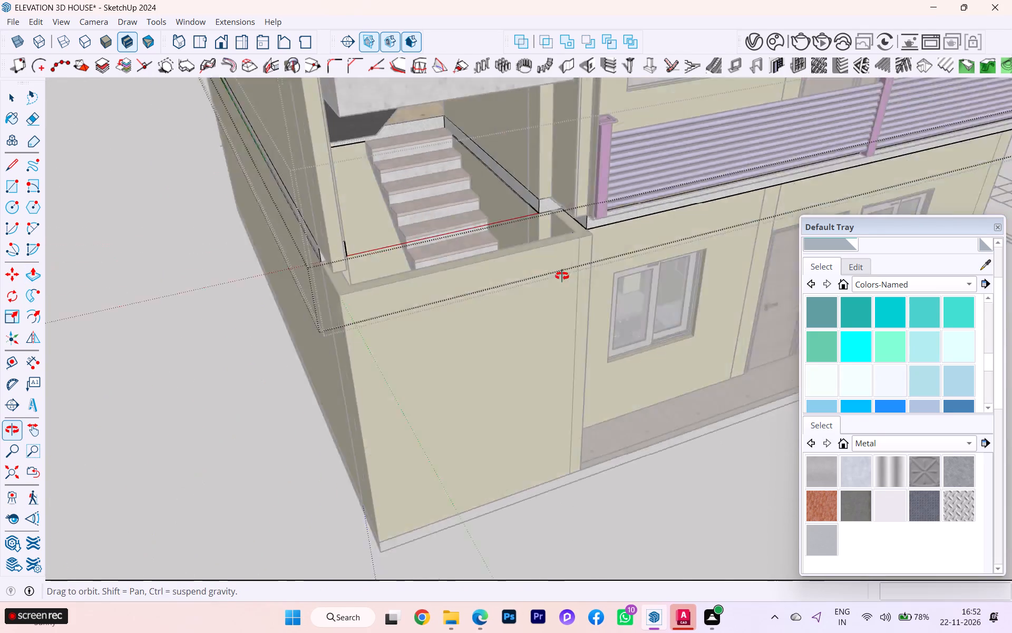
pyautogui.moveTo(562, 276); pyautogui.dragTo(684, 284, button='middle')
pyautogui.scroll(-2, 624, 240)
pyautogui.scroll(1, 623, 242)
pyautogui.scroll(-1, 623, 243)
pyautogui.scroll(1, 623, 243)
pyautogui.scroll(-8, 624, 252)
pyautogui.scroll(1, 624, 268)
pyautogui.scroll(-2, 624, 268)
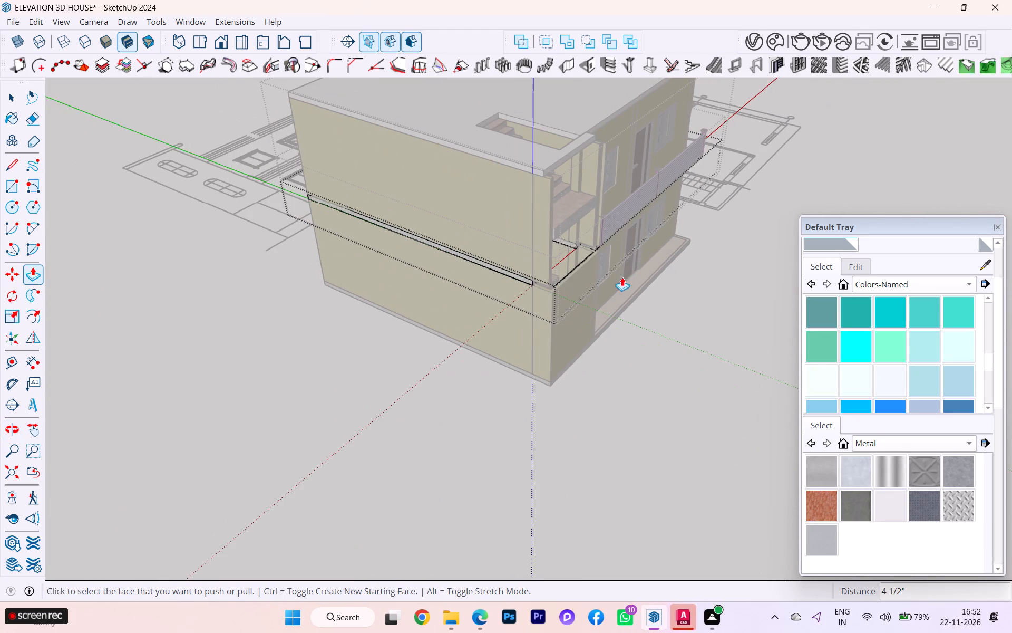
pyautogui.click(12, 102)
pyautogui.click(225, 249)
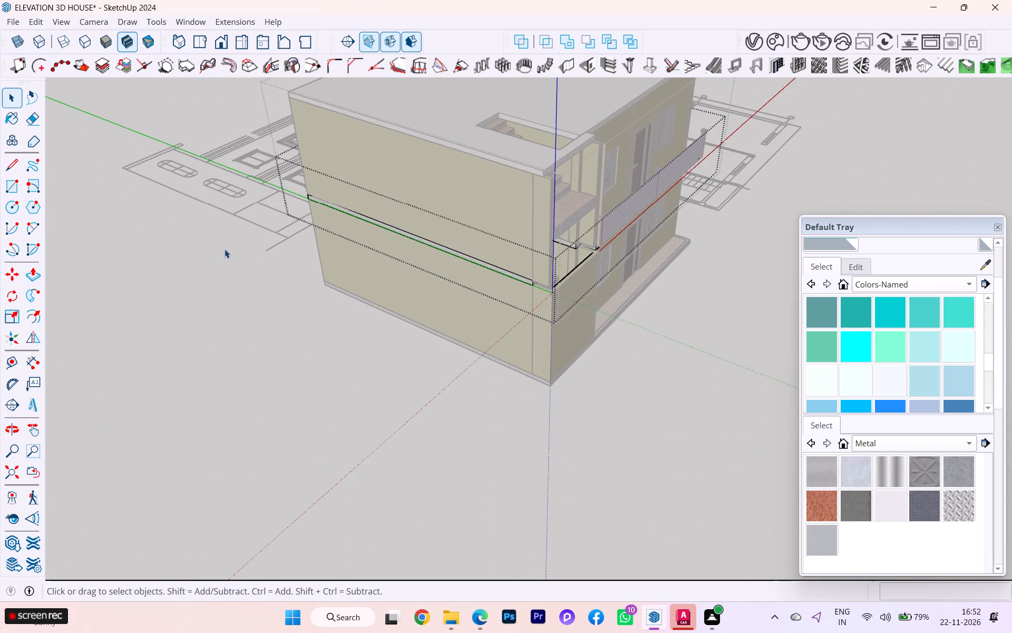
pyautogui.click(230, 252)
pyautogui.click(237, 256)
pyautogui.scroll(2, 440, 227)
pyautogui.scroll(4, 637, 250)
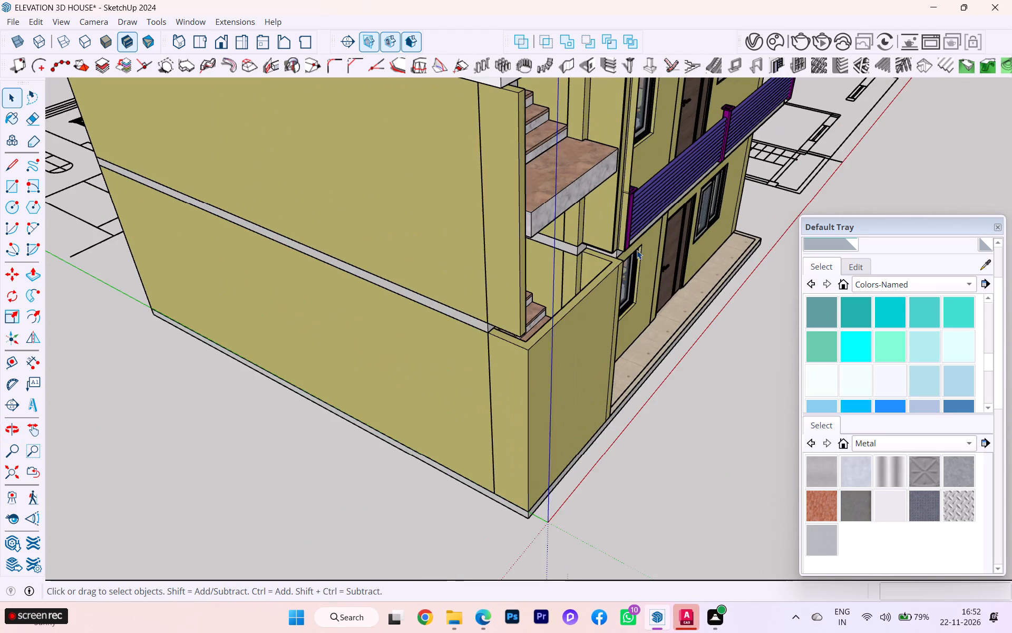
# Examine the upper side wall's front end and the stair opening from the front and side, then leave the wall group.
pyautogui.scroll(-1, 590, 244)
pyautogui.moveTo(491, 244); pyautogui.dragTo(395, 284, button='middle')
pyautogui.scroll(4, 401, 280)
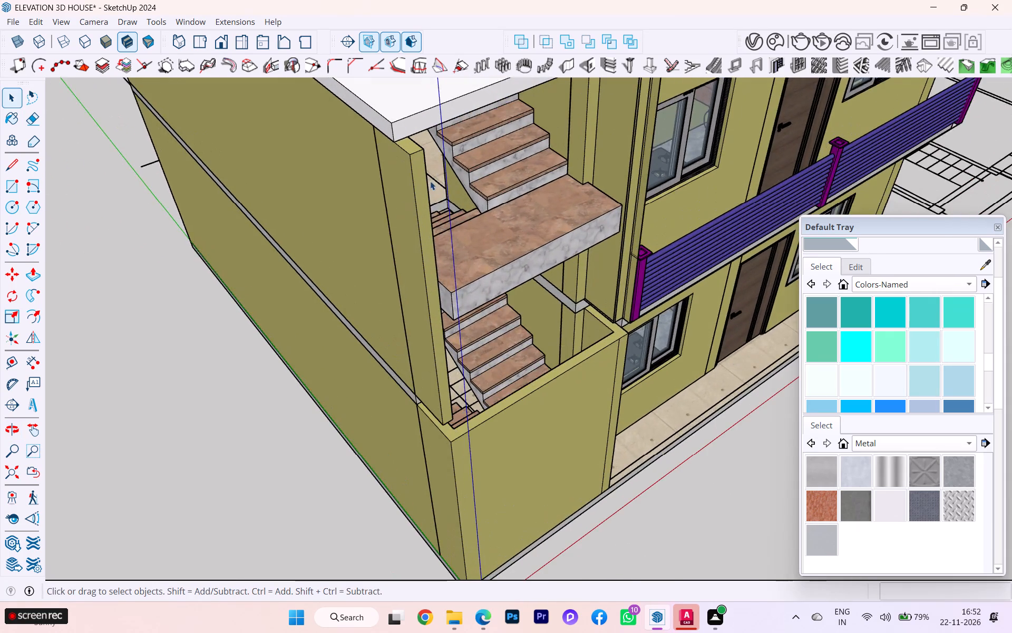
pyautogui.scroll(2, 430, 181)
pyautogui.click(417, 178)
pyautogui.doubleClick(416, 178)
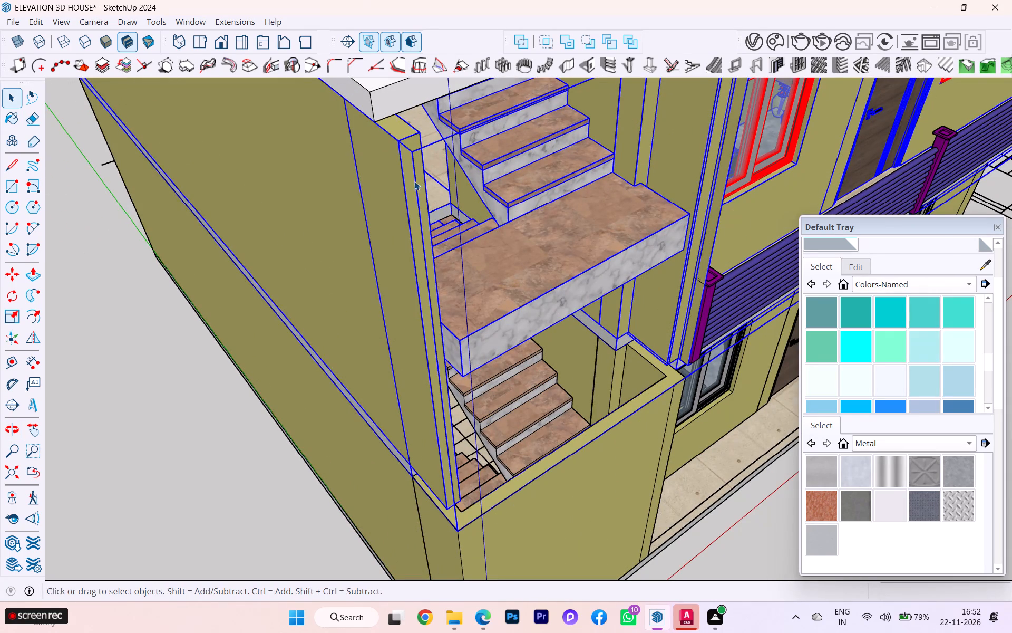
pyautogui.scroll(-1, 421, 187)
pyautogui.moveTo(421, 187); pyautogui.dragTo(533, 120, button='middle')
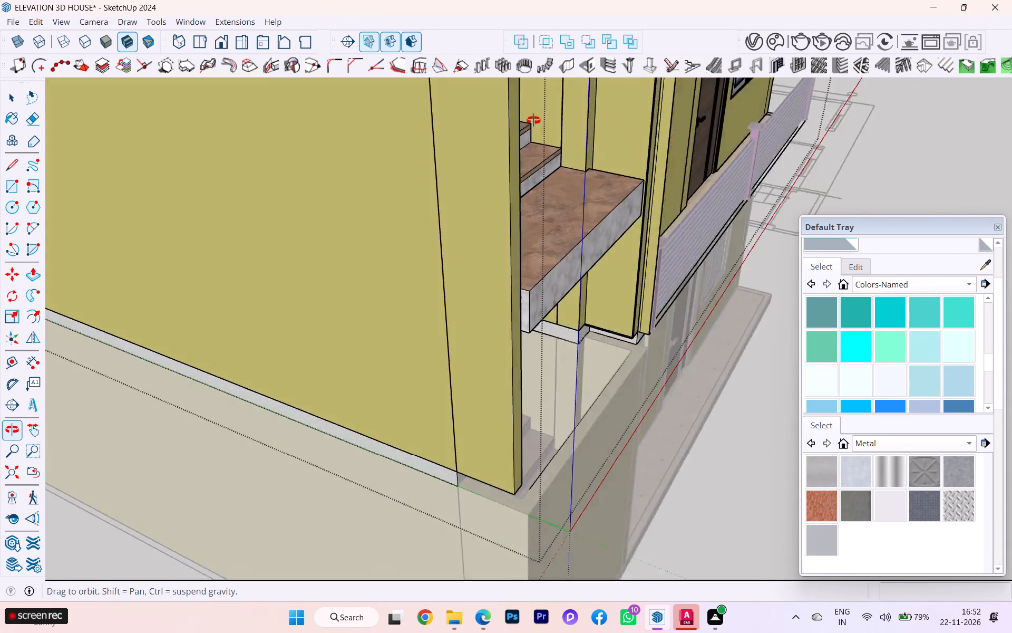
pyautogui.moveTo(533, 120); pyautogui.dragTo(445, 244, button='middle')
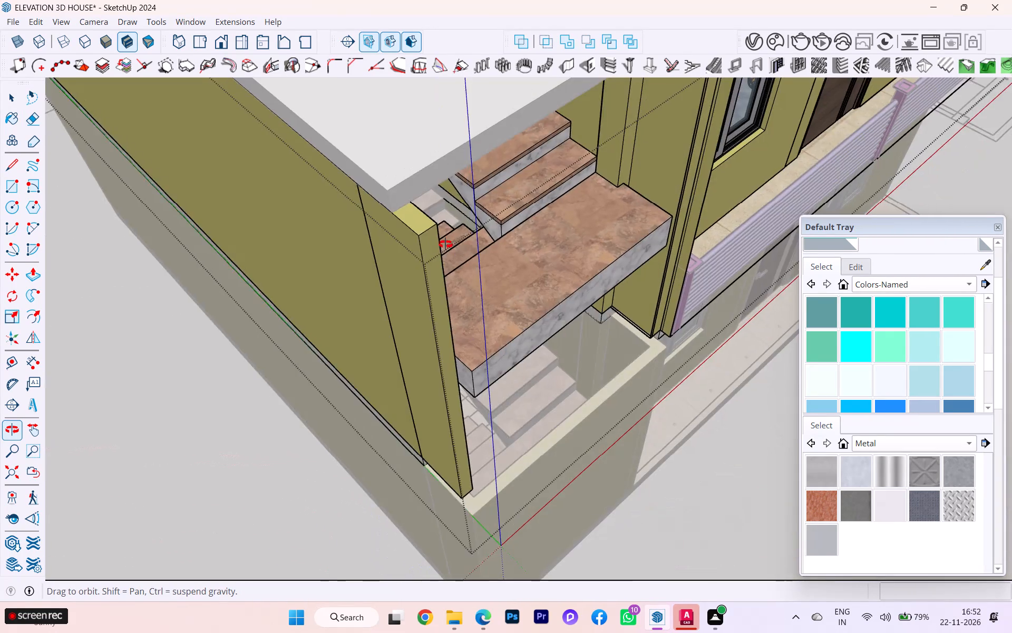
pyautogui.moveTo(445, 244); pyautogui.dragTo(546, 227, button='middle')
pyautogui.scroll(-2, 511, 282)
pyautogui.moveTo(435, 269); pyautogui.dragTo(227, 212, button='middle')
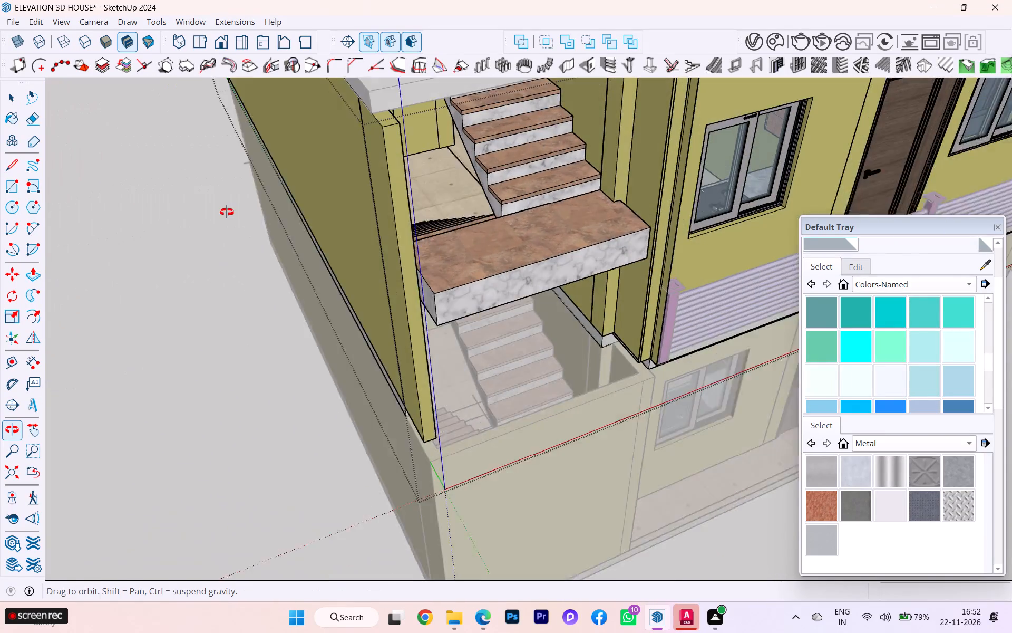
pyautogui.moveTo(227, 212); pyautogui.dragTo(203, 179, button='middle')
pyautogui.scroll(1, 283, 219)
pyautogui.click(144, 328)
pyautogui.scroll(-2, 474, 340)
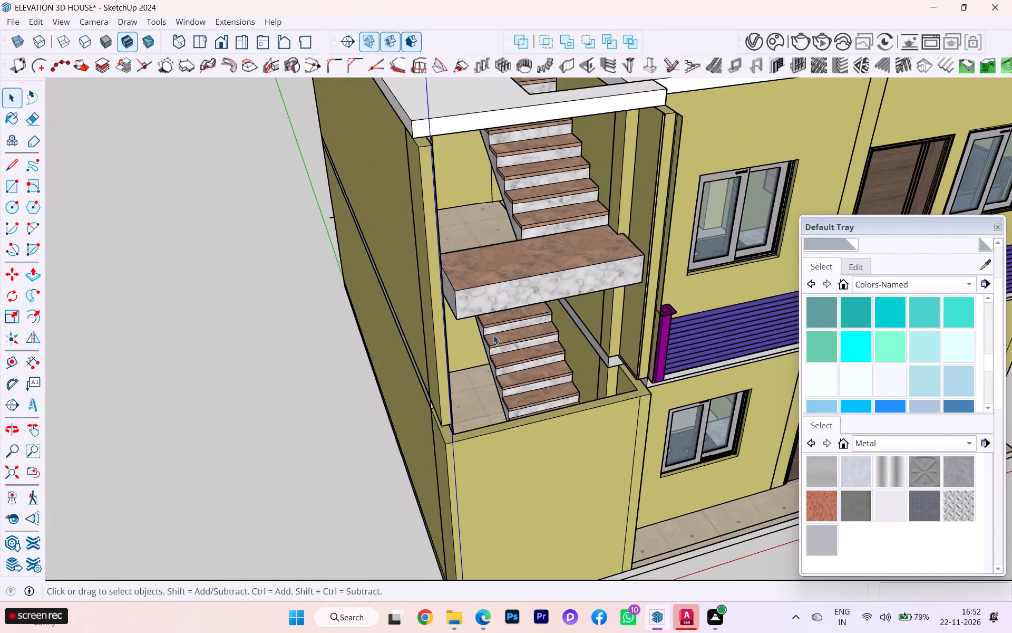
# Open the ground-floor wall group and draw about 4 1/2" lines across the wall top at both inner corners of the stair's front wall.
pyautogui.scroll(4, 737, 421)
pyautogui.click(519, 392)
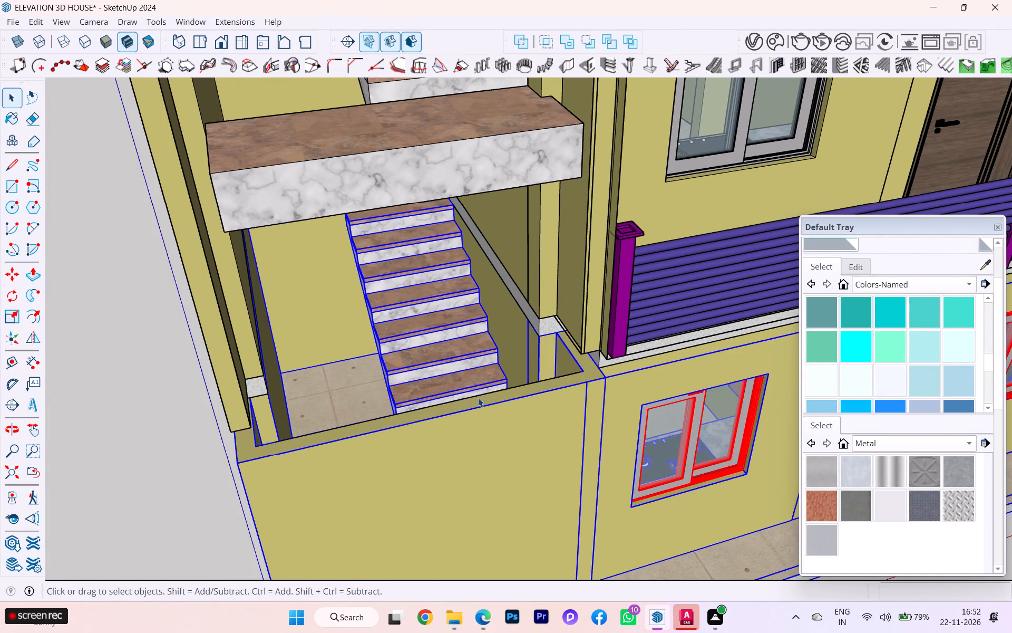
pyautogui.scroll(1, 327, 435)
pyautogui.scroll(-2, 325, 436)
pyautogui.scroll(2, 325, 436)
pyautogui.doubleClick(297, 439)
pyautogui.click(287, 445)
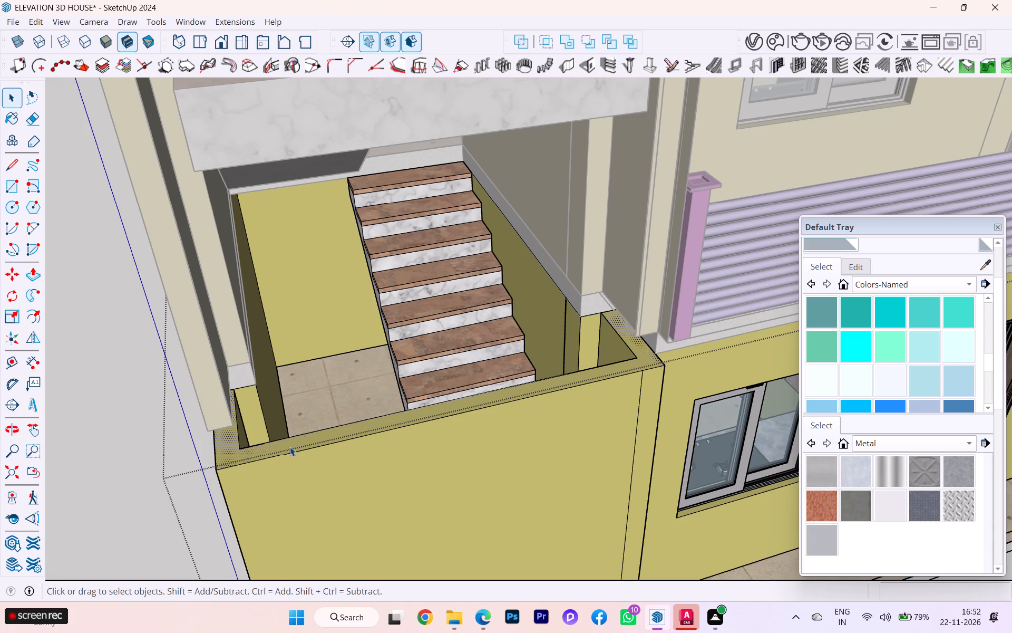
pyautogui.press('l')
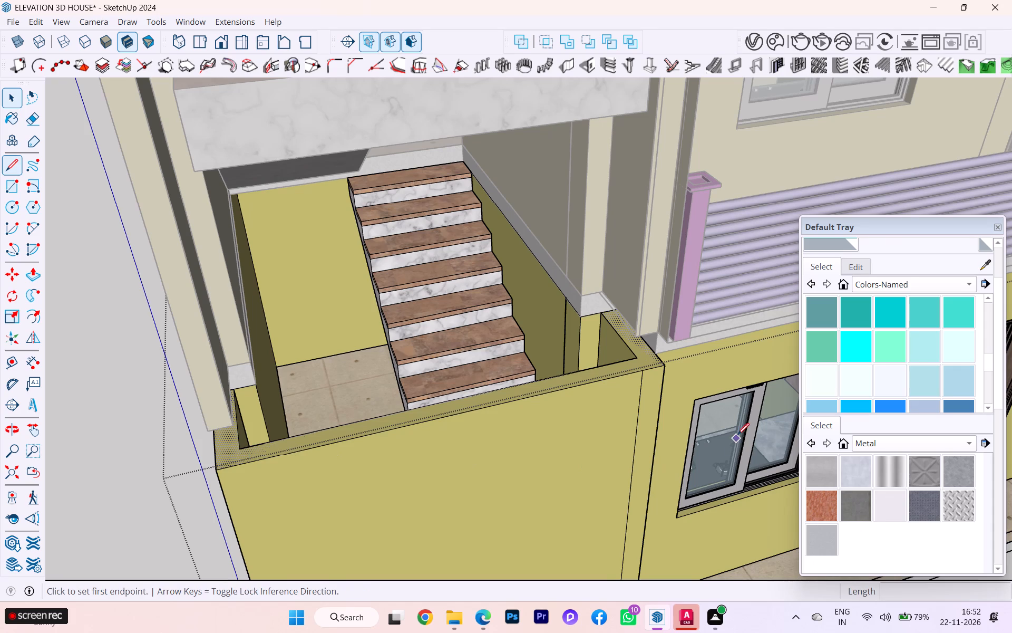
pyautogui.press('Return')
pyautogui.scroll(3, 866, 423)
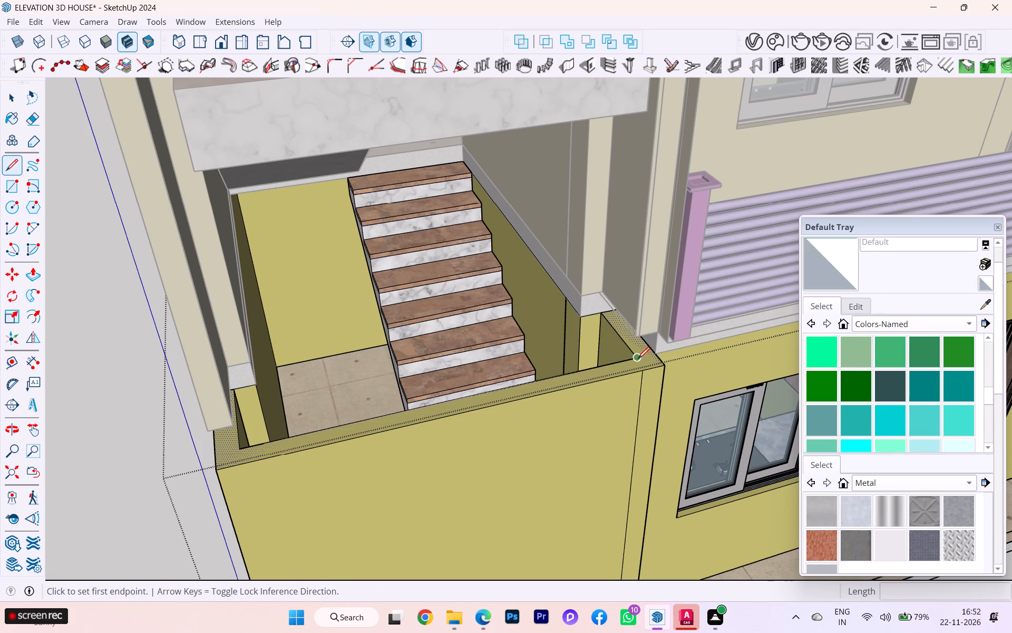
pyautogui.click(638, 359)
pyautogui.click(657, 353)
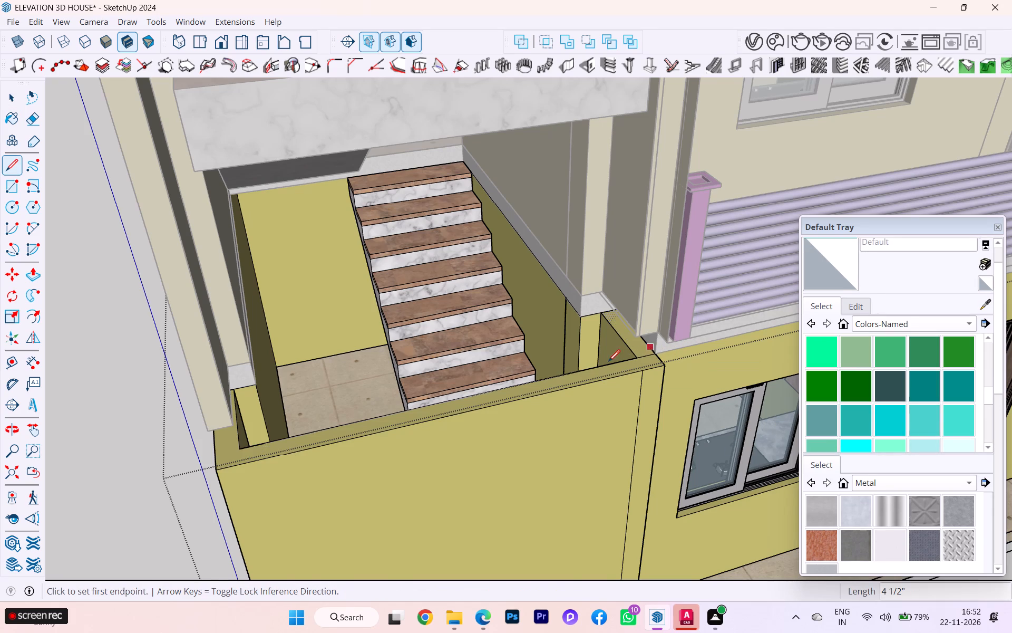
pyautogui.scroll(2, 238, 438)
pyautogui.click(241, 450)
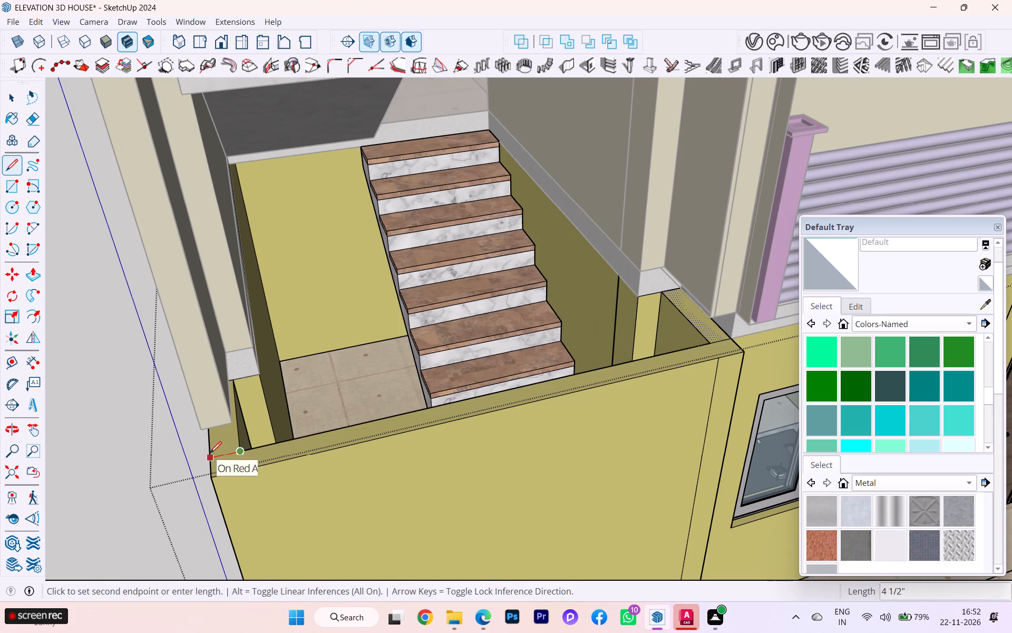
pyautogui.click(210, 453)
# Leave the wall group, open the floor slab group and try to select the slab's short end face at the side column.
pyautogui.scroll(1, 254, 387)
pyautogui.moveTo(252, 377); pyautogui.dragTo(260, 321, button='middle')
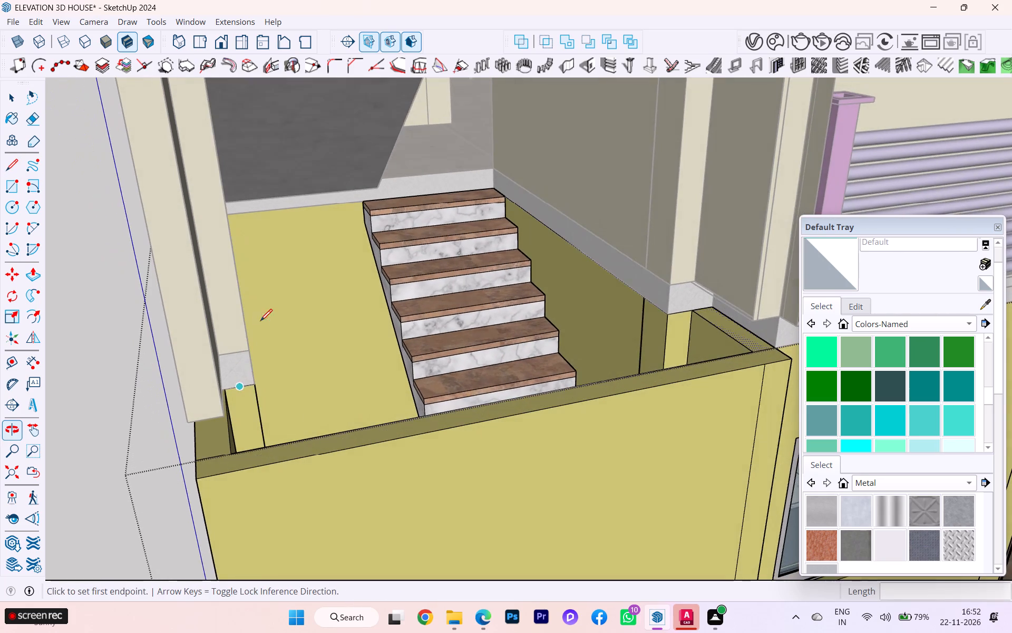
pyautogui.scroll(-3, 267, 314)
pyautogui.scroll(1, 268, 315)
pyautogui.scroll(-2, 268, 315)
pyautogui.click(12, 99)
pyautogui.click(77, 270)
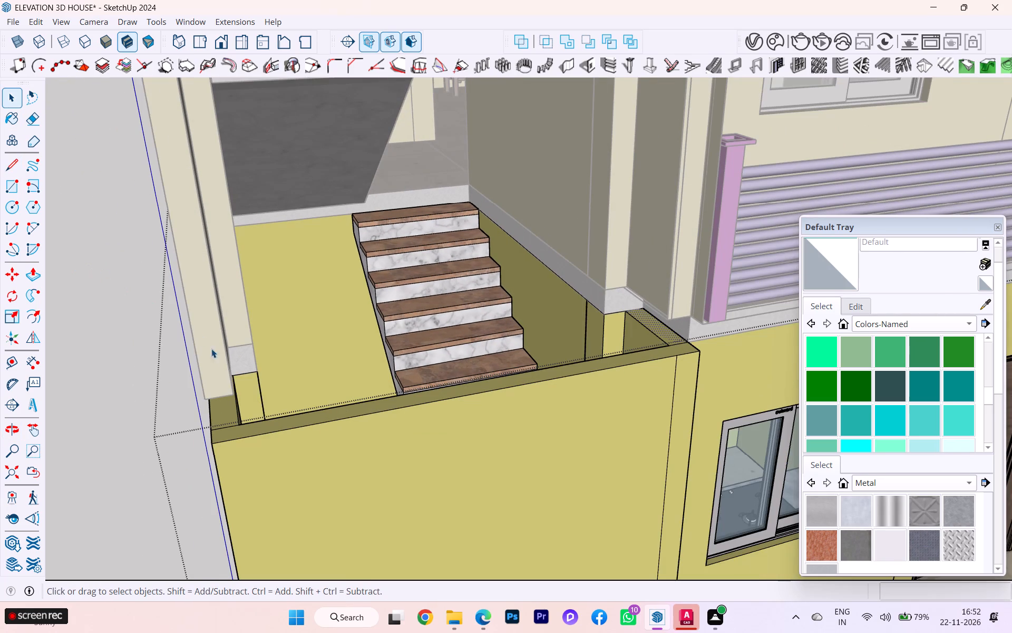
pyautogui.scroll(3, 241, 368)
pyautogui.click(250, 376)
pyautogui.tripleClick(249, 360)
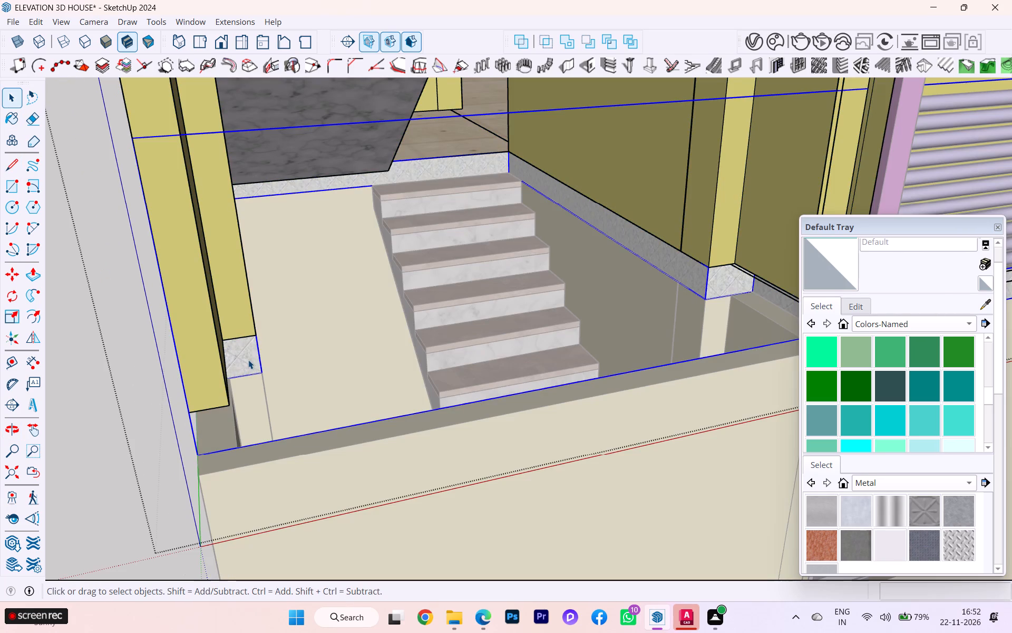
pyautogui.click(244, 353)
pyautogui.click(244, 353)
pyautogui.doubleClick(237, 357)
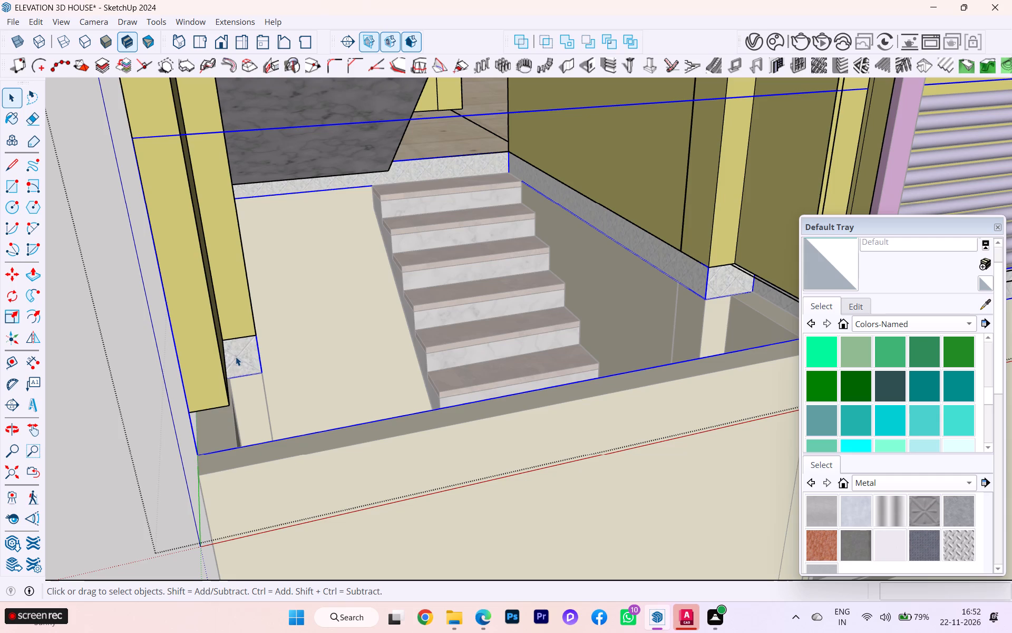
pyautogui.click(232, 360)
# Undo the wall-top lines and the preceding slab Push/Pull edits, back to before the slab's front end was cut back, and leave the group.
pyautogui.hotkey('ctrl', 'z')
pyautogui.hotkey('ctrl', 'z')
pyautogui.hotkey('ctrl', 'z')
pyautogui.hotkey('ctrl', 'z')
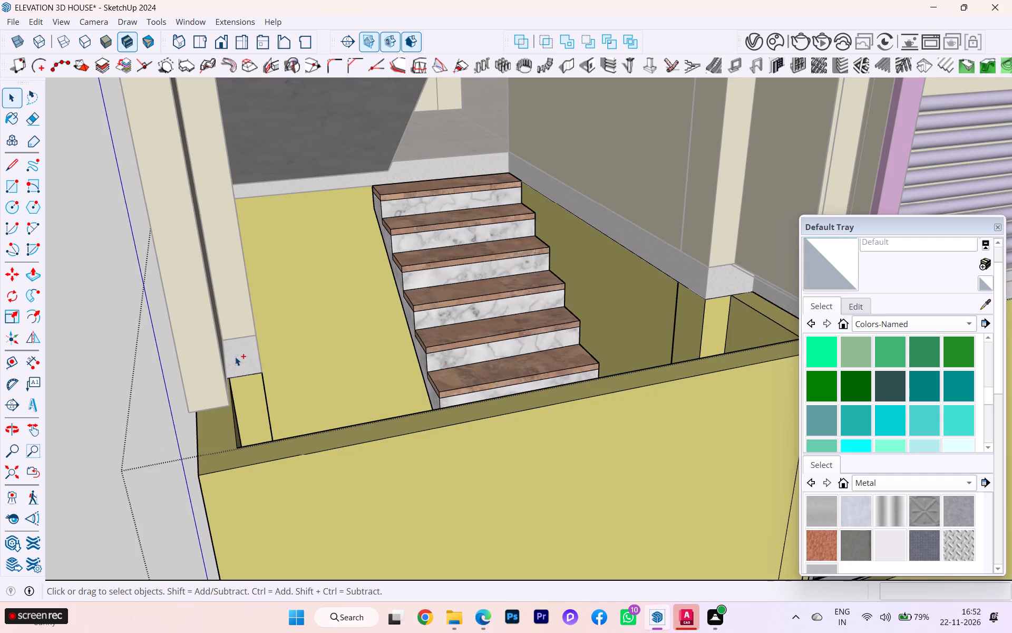
pyautogui.hotkey('ctrl', 'z')
pyautogui.hotkey('ctrl', 'z')
pyautogui.hotkey('ctrl', 'z')
pyautogui.hotkey('ctrl', 'z')
pyautogui.hotkey('ctrl', 'z')
pyautogui.hotkey('ctrl', 'z')
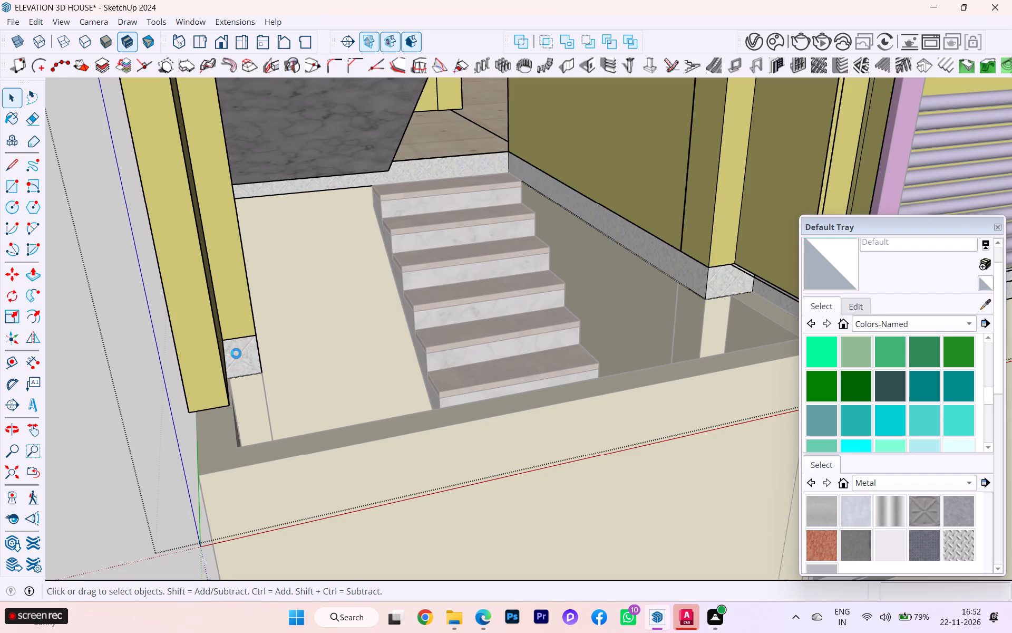
pyautogui.hotkey('ctrl', 'z')
pyautogui.hotkey('ctrl', 'z')
pyautogui.hotkey('ctrl', 'z')
pyautogui.hotkey('ctrl', 'z')
pyautogui.hotkey('ctrl', 'z')
pyautogui.hotkey('ctrl', 'z')
pyautogui.hotkey('ctrl', 'z')
pyautogui.scroll(-4, 238, 349)
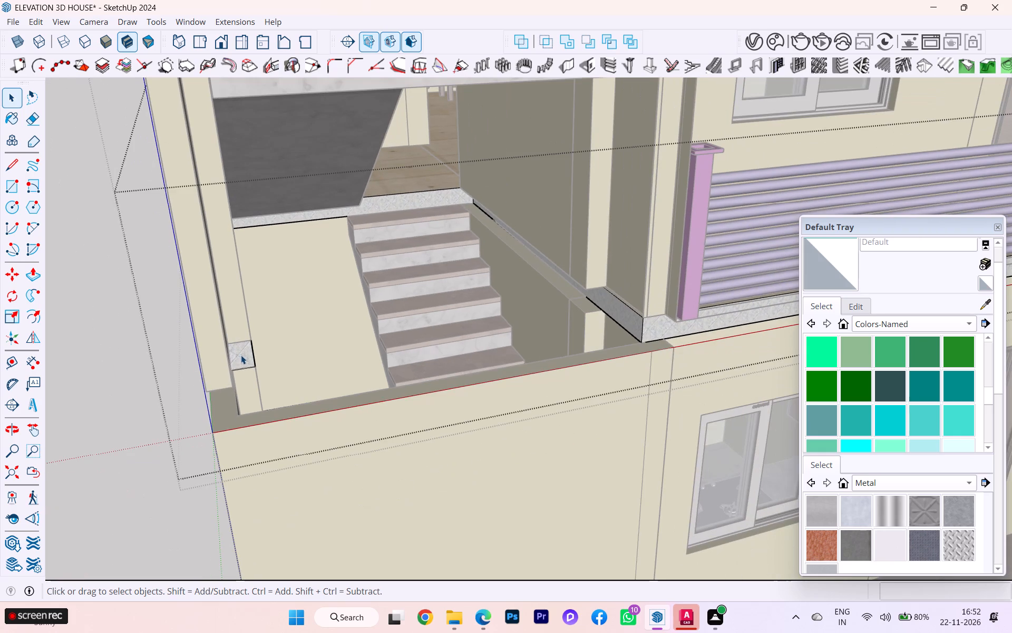
pyautogui.scroll(1, 239, 358)
pyautogui.scroll(-2, 239, 358)
pyautogui.scroll(2, 239, 358)
pyautogui.hotkey('ctrl', 'z')
pyautogui.hotkey('ctrl', 'z')
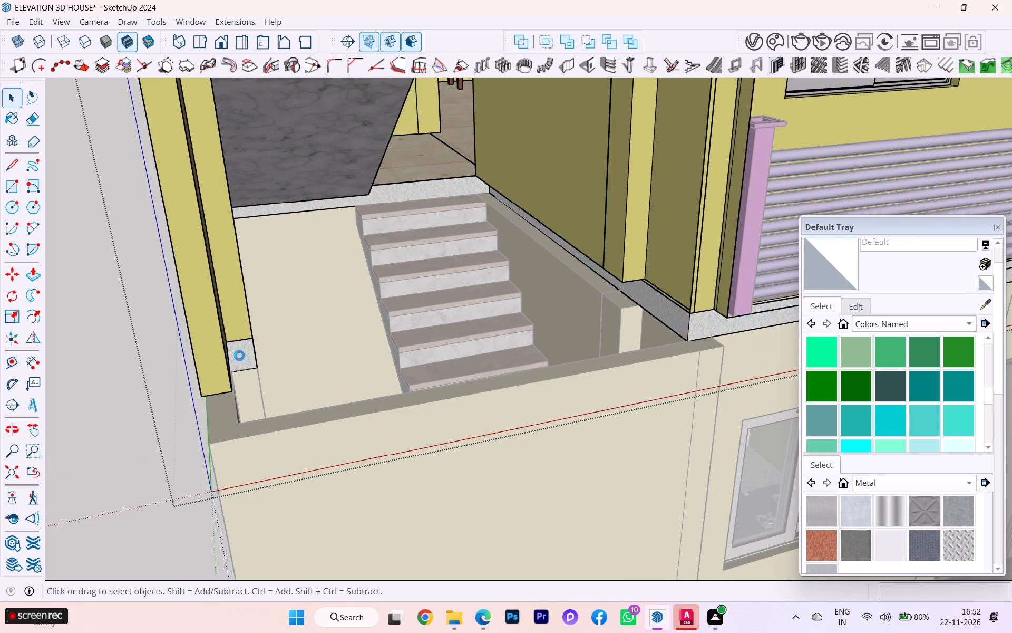
pyautogui.hotkey('ctrl', 'z')
pyautogui.hotkey('ctrl', 'z')
pyautogui.hotkey('ctrl', 'z')
pyautogui.hotkey('ctrl', 'z')
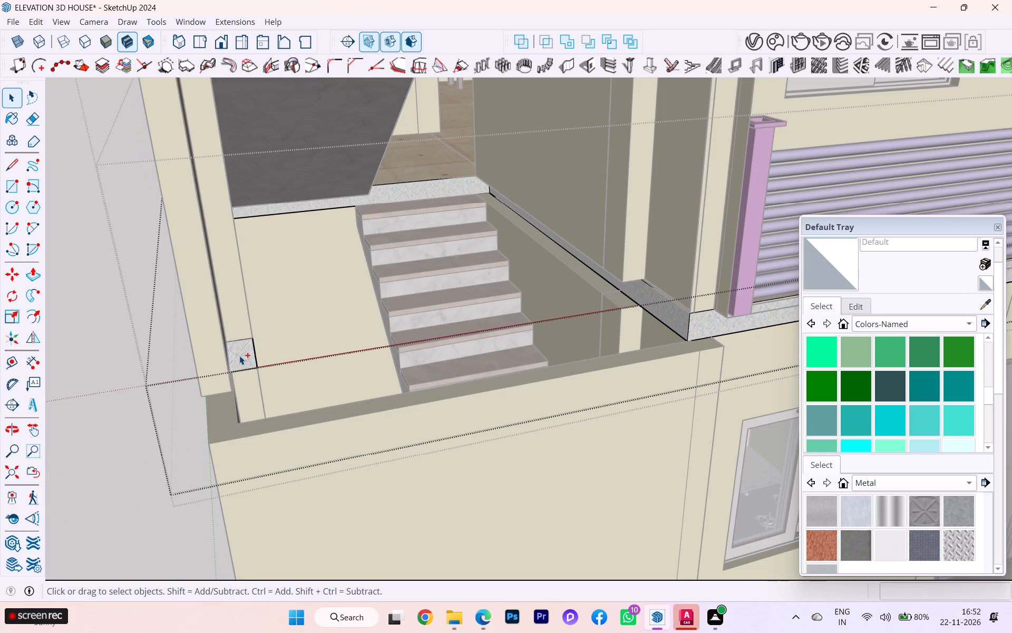
pyautogui.hotkey('ctrl', 'z')
pyautogui.hotkey('ctrl', 'z')
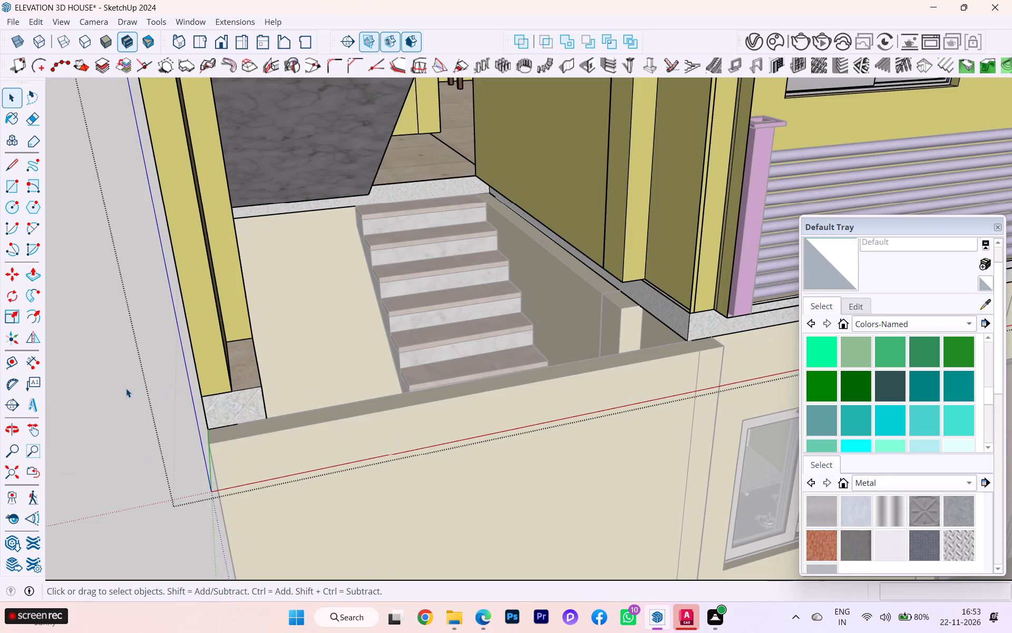
pyautogui.click(126, 388)
# Open the slab group and draw a vertical line down the slab strip's stair-side face at the column's corner.
pyautogui.scroll(-2, 286, 339)
pyautogui.moveTo(208, 356); pyautogui.dragTo(70, 369, button='middle')
pyautogui.scroll(2, 128, 336)
pyautogui.scroll(-1, 128, 335)
pyautogui.scroll(1, 129, 335)
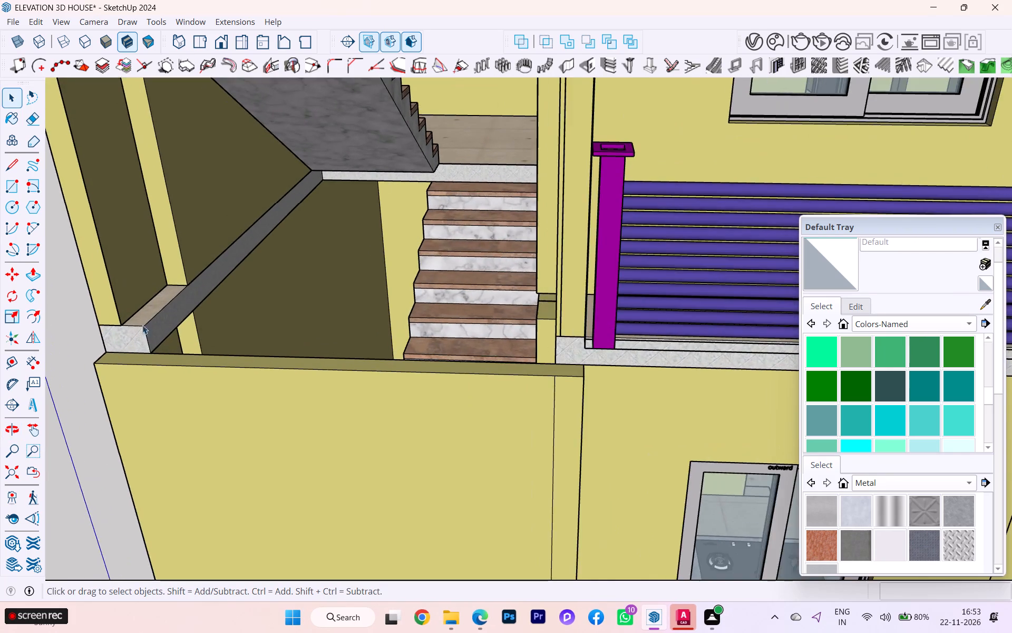
pyautogui.scroll(4, 154, 322)
pyautogui.scroll(-1, 167, 319)
pyautogui.moveTo(165, 322); pyautogui.dragTo(105, 346, button='middle')
pyautogui.scroll(2, 164, 314)
pyautogui.scroll(-3, 183, 307)
pyautogui.scroll(4, 184, 307)
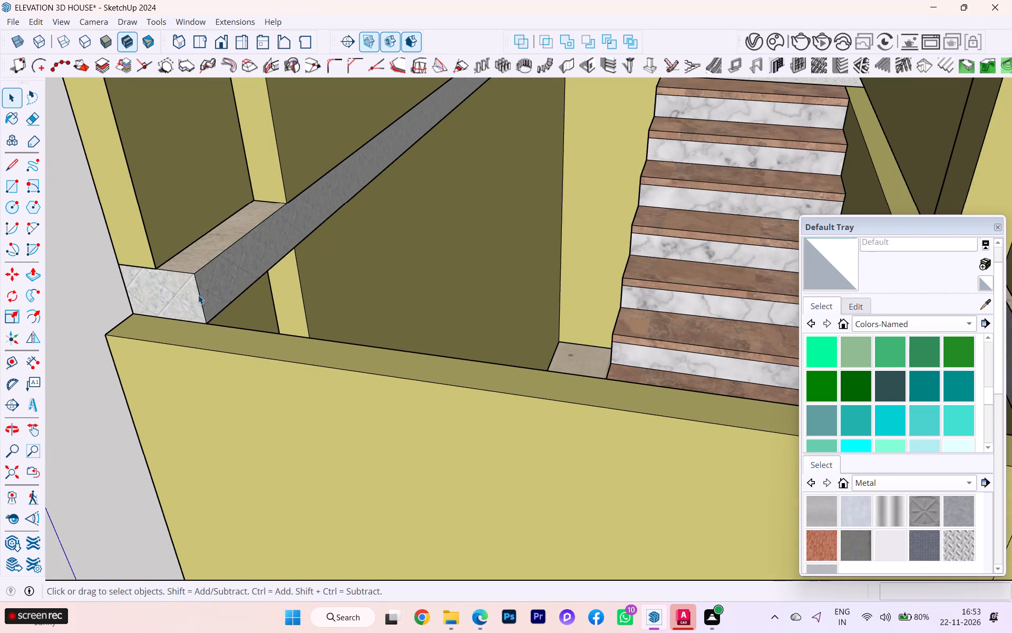
pyautogui.doubleClick(212, 285)
pyautogui.click(219, 276)
pyautogui.click(230, 271)
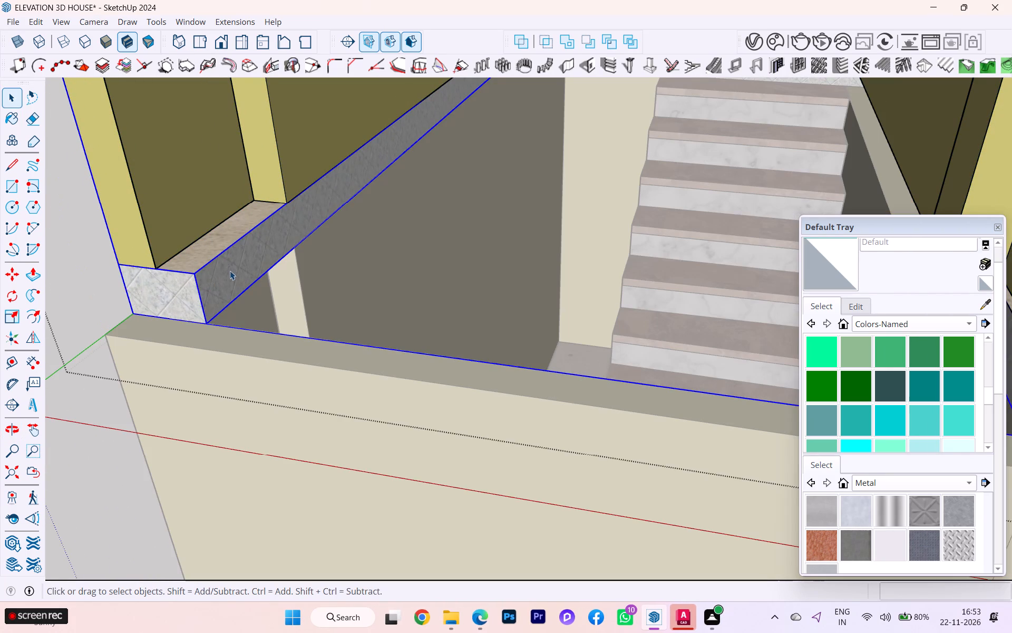
pyautogui.scroll(1, 248, 238)
pyautogui.doubleClick(249, 245)
pyautogui.scroll(2, 261, 239)
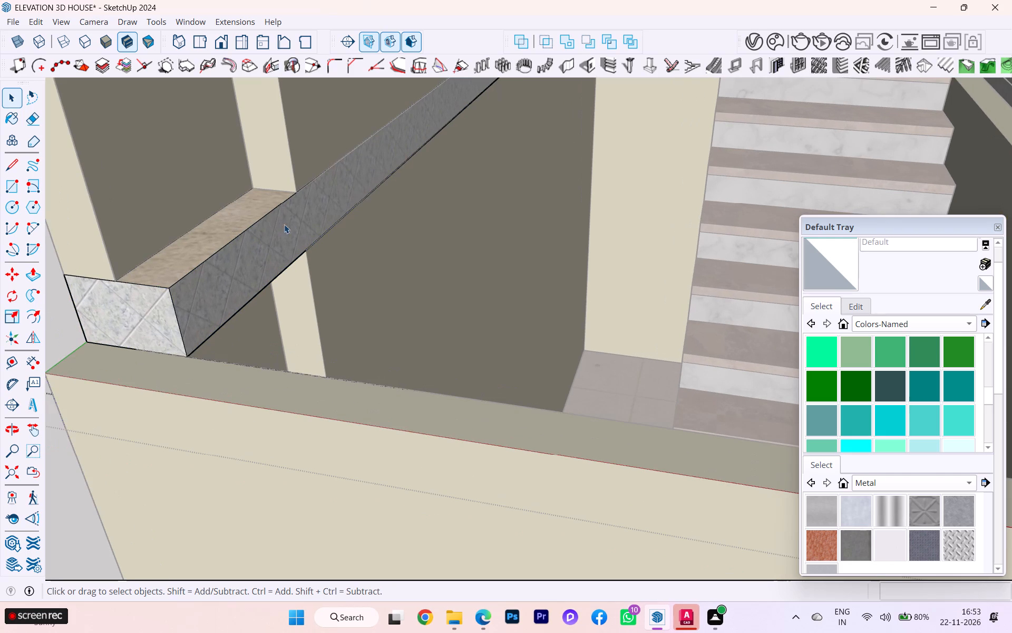
pyautogui.press('l')
pyautogui.scroll(2, 301, 212)
pyautogui.click(293, 188)
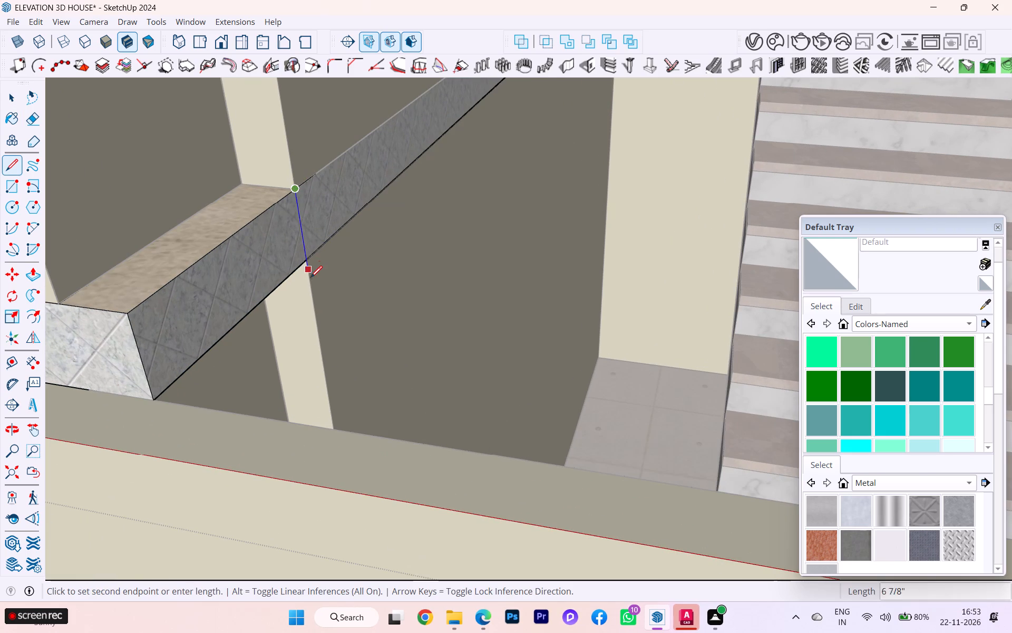
pyautogui.click(301, 260)
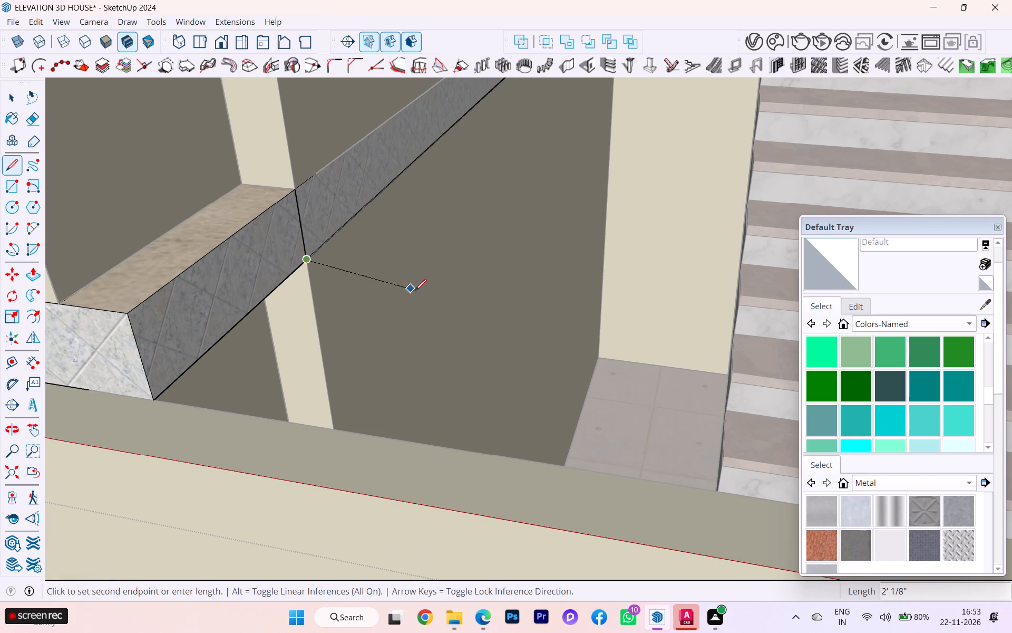
pyautogui.press('Escape')
pyautogui.click(7, 102)
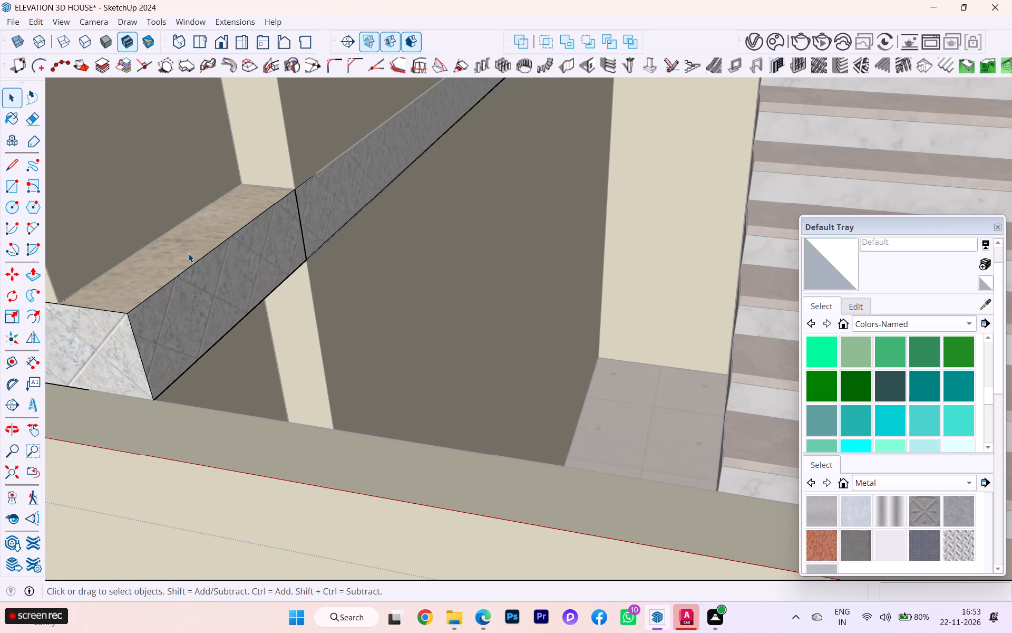
# Open the nested slab geometry and divide its stair-side face with a 6" vertical line from the column's corner to the bottom edge.
pyautogui.click(223, 279)
pyautogui.doubleClick(255, 265)
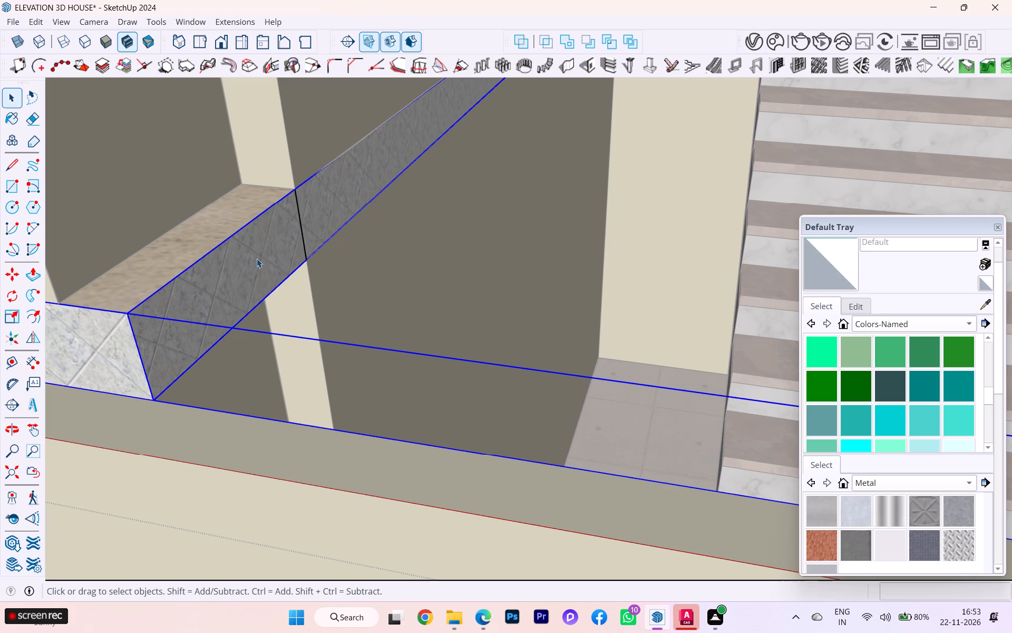
pyautogui.tripleClick(257, 257)
pyautogui.click(258, 252)
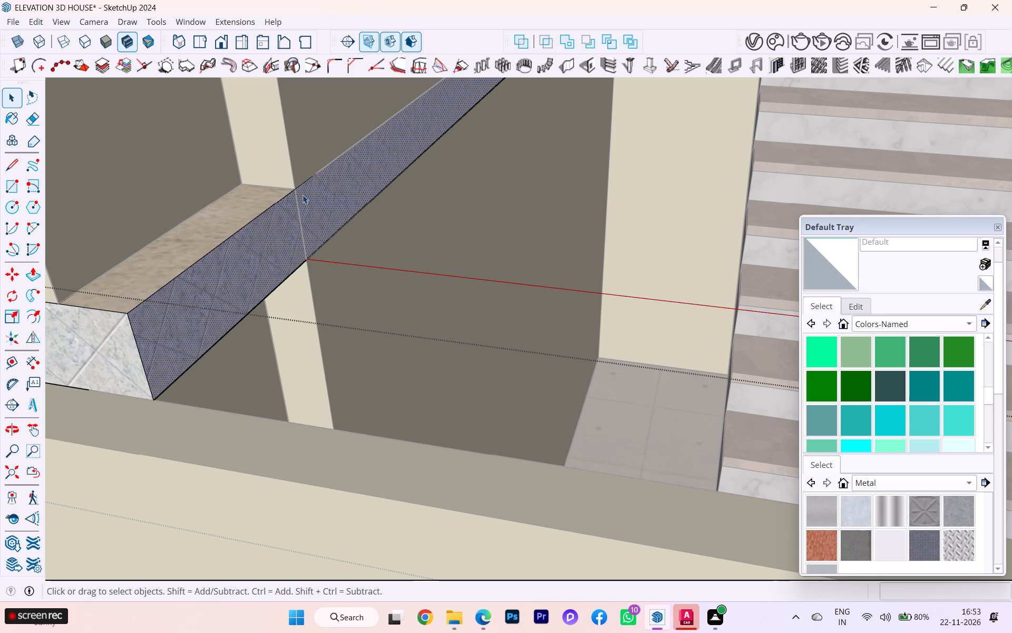
pyautogui.press('l')
pyautogui.click(297, 189)
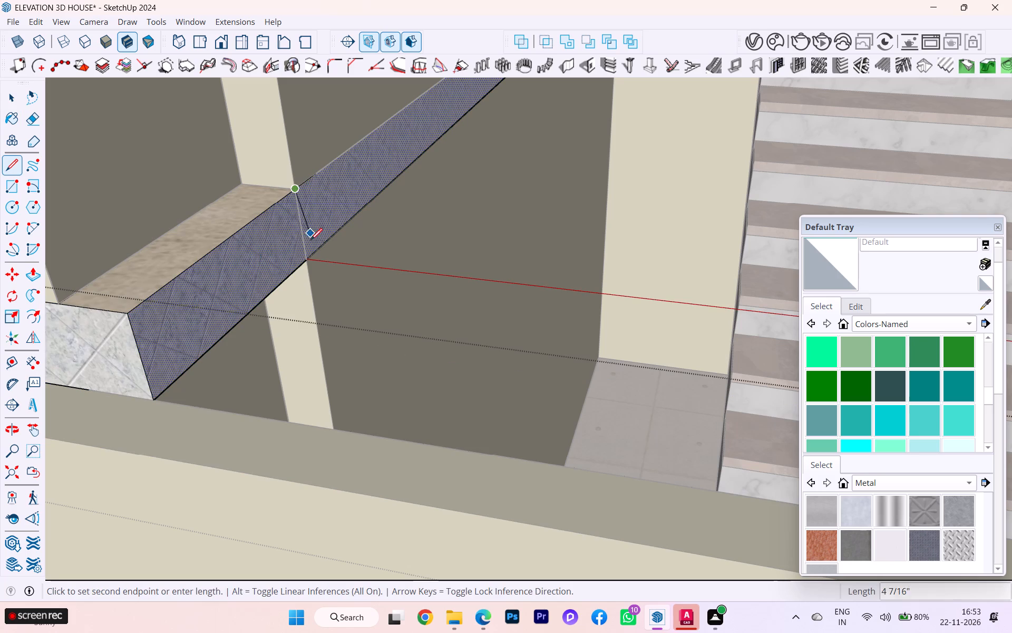
pyautogui.click(309, 266)
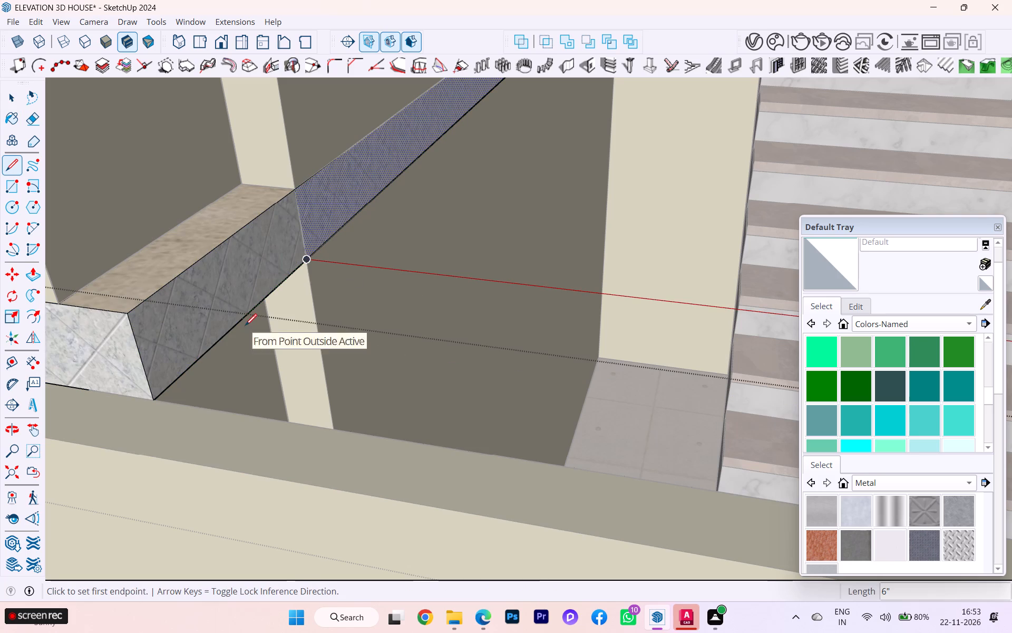
# Push the front section of the divided slab face back flush with the wall and column face, and leave the slab groups.
pyautogui.press('o')
pyautogui.press('p')
pyautogui.click(226, 286)
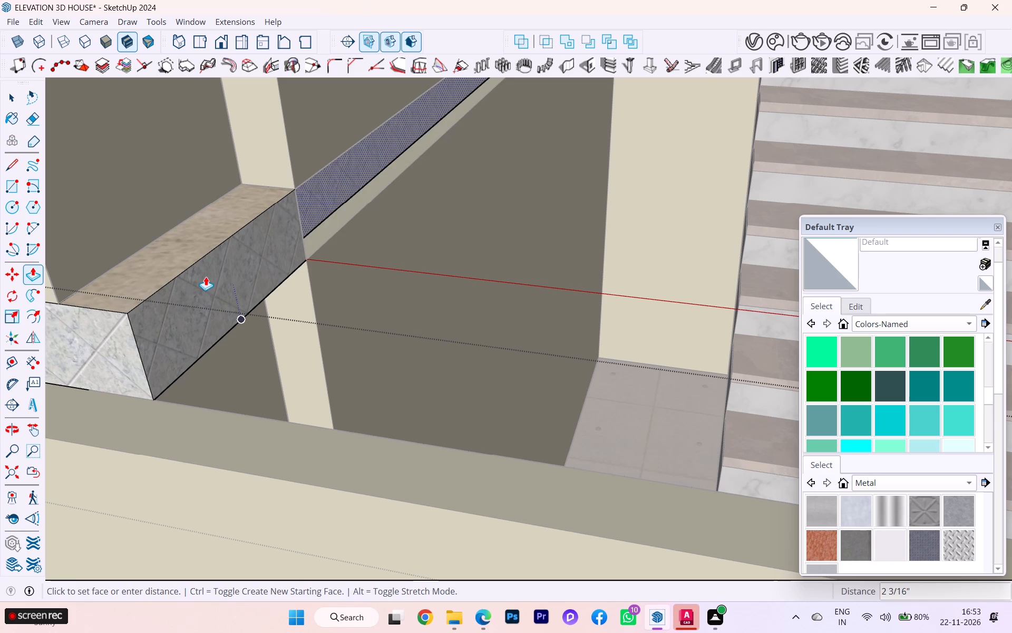
pyautogui.press('Escape')
pyautogui.click(199, 300)
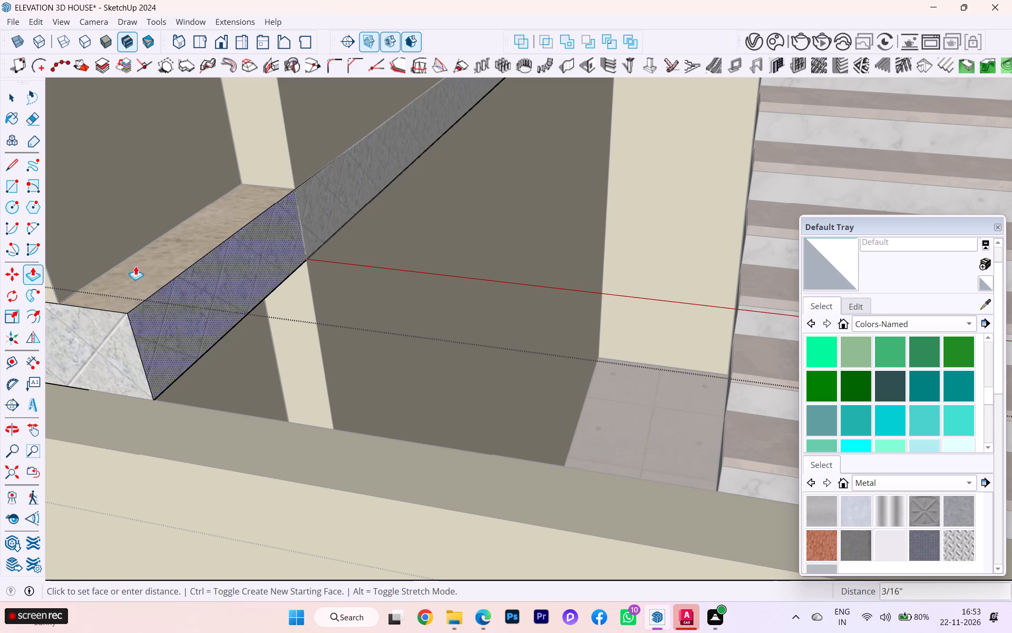
pyautogui.click(110, 270)
pyautogui.scroll(-2, 345, 210)
pyautogui.scroll(1, 379, 207)
pyautogui.scroll(-6, 384, 206)
pyautogui.scroll(1, 422, 186)
pyautogui.scroll(-1, 384, 204)
pyautogui.moveTo(383, 212); pyautogui.dragTo(392, 227, button='middle')
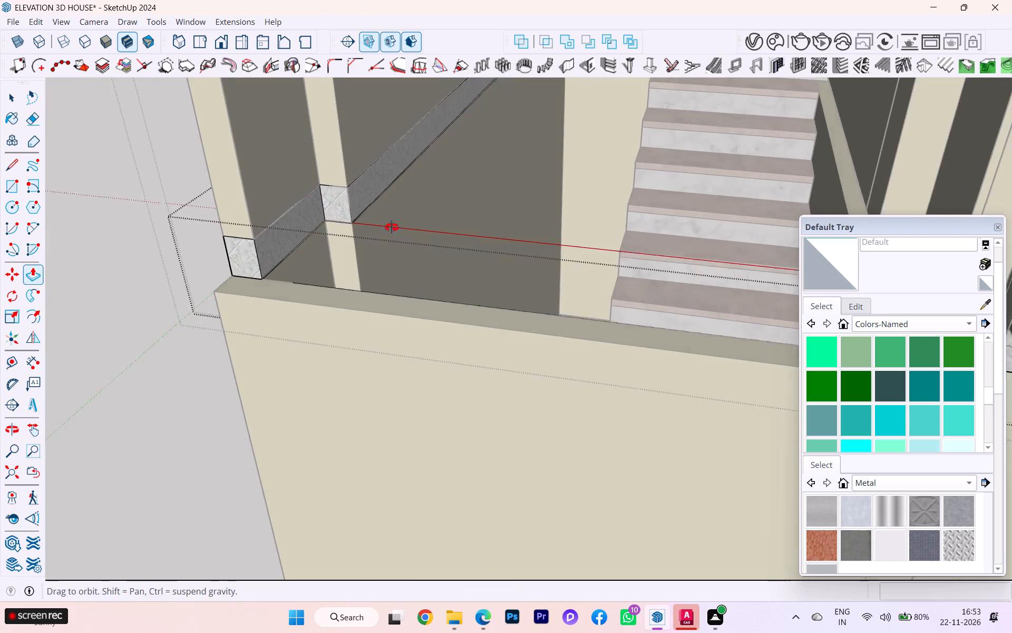
pyautogui.moveTo(392, 227); pyautogui.dragTo(423, 254, button='middle')
pyautogui.click(5, 96)
pyautogui.click(86, 205)
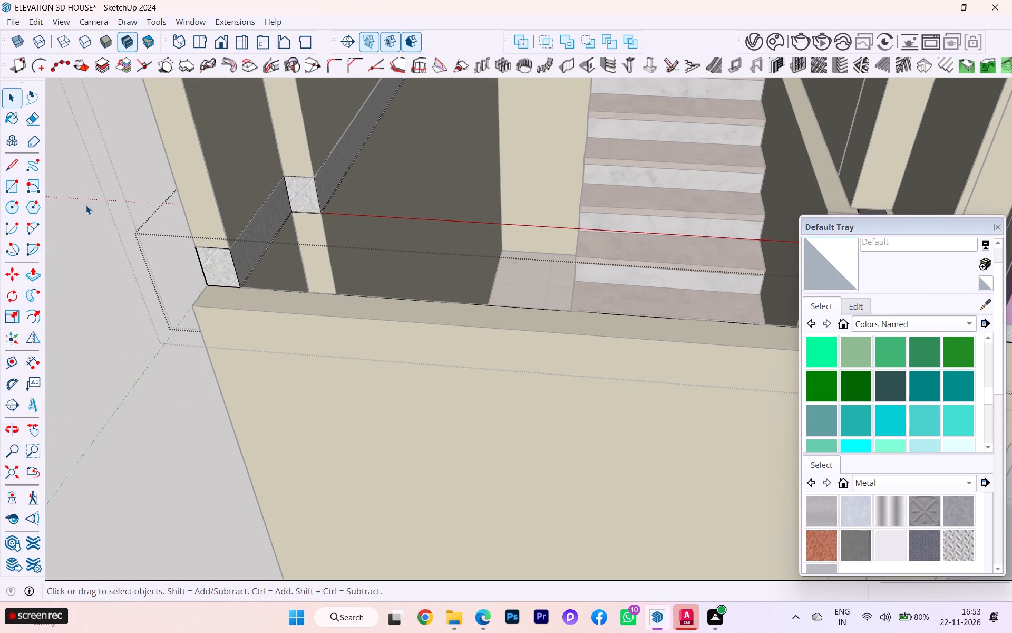
pyautogui.click(87, 205)
pyautogui.click(89, 205)
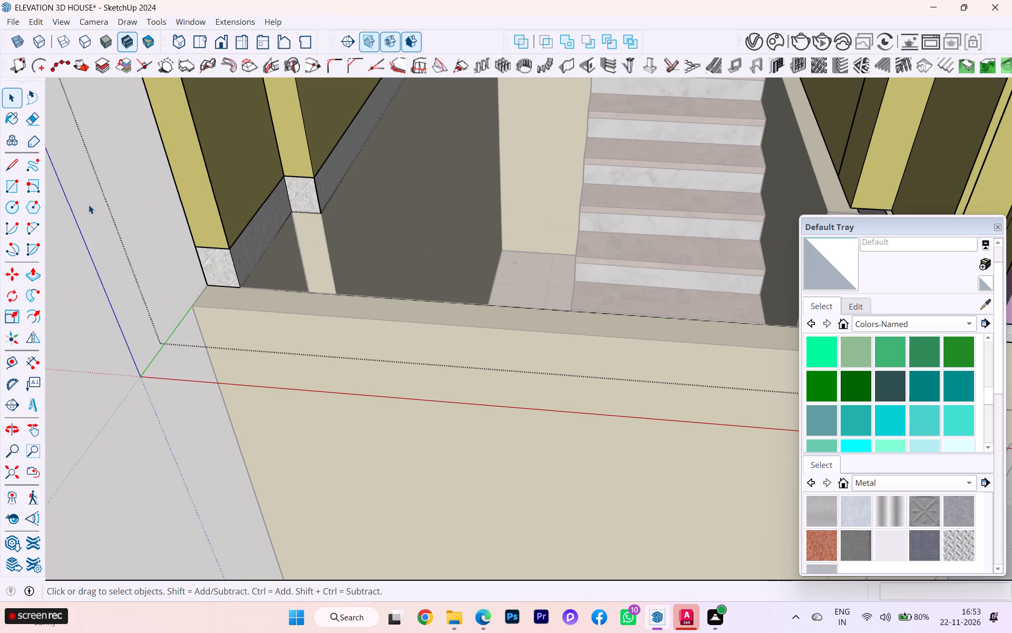
# Reopen the nested slab geometry and divide its stair-side face near the railing with a 6" vertical line at the column's corner.
pyautogui.scroll(-4, 247, 195)
pyautogui.scroll(-5, 215, 260)
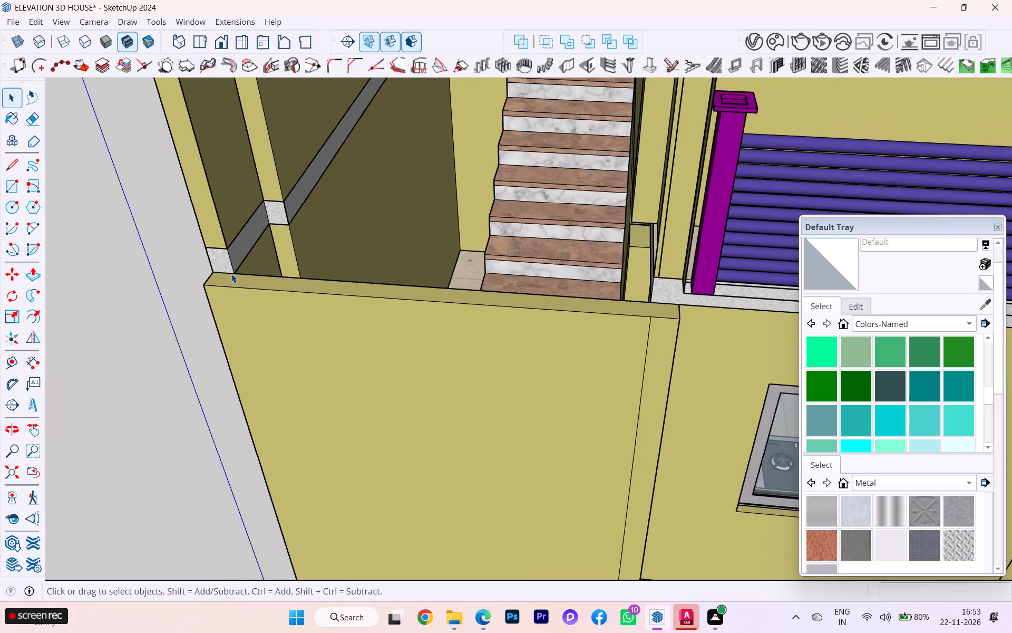
pyautogui.scroll(-3, 232, 273)
pyautogui.scroll(5, 645, 291)
pyautogui.scroll(-1, 539, 289)
pyautogui.moveTo(539, 289); pyautogui.dragTo(846, 255, button='middle')
pyautogui.scroll(4, 468, 276)
pyautogui.click(305, 286)
pyautogui.doubleClick(342, 273)
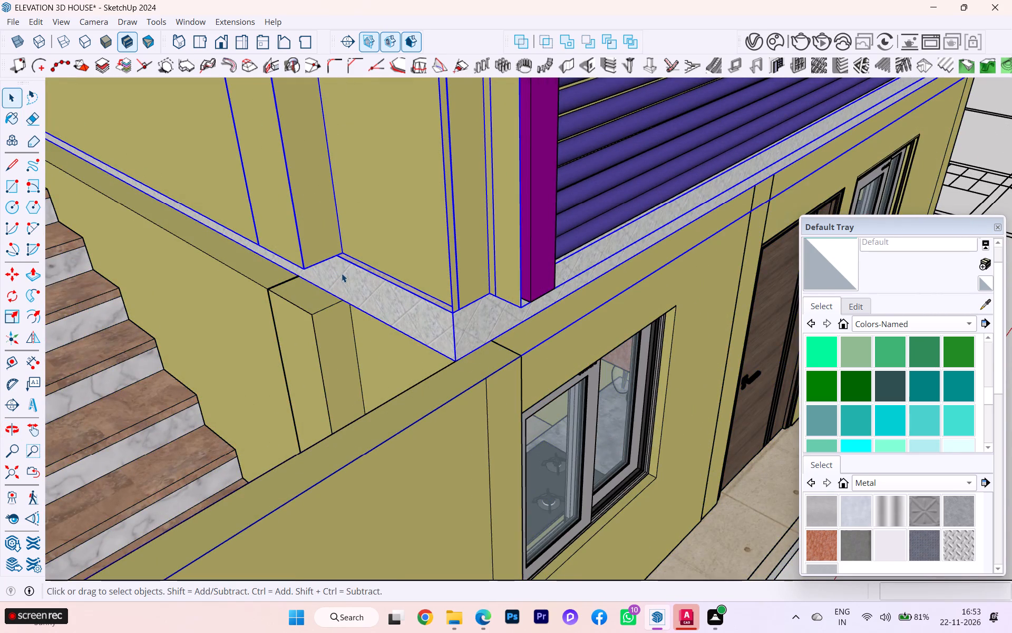
pyautogui.click(340, 273)
pyautogui.doubleClick(333, 274)
pyautogui.click(334, 274)
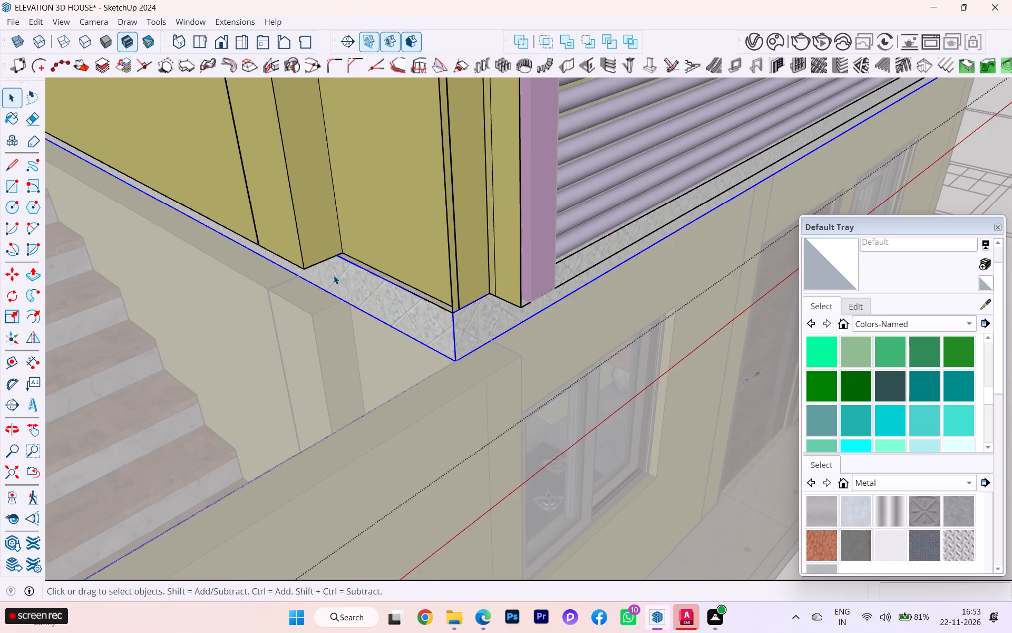
pyautogui.click(334, 275)
pyautogui.scroll(1, 331, 278)
pyautogui.scroll(-4, 331, 278)
pyautogui.scroll(1, 331, 278)
pyautogui.tripleClick(331, 278)
pyautogui.scroll(-1, 330, 279)
pyautogui.scroll(2, 330, 279)
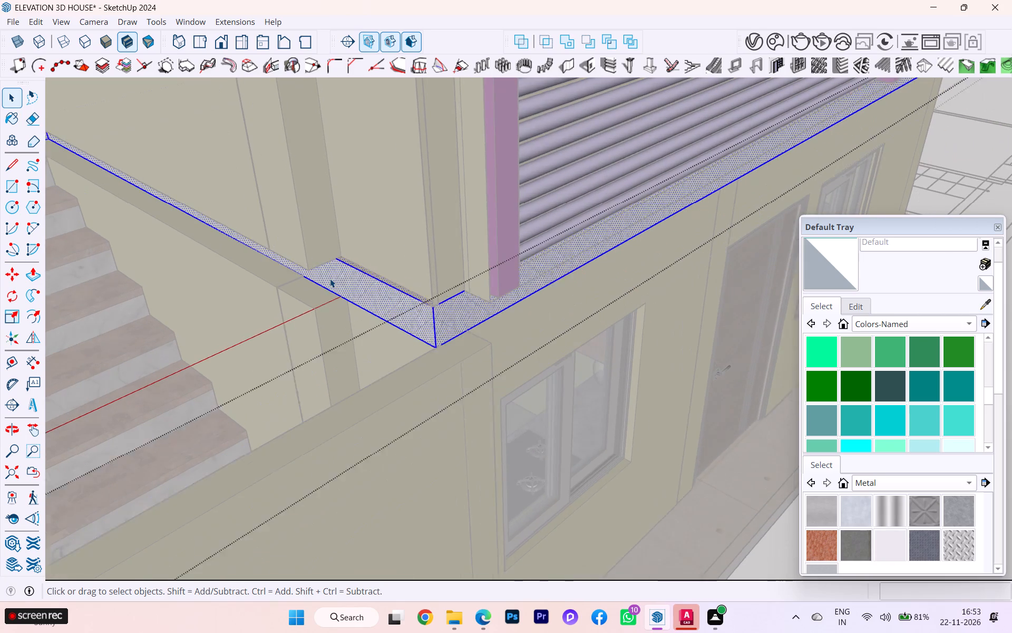
pyautogui.scroll(1, 330, 279)
pyautogui.doubleClick(330, 279)
pyautogui.scroll(1, 330, 279)
pyautogui.click(330, 279)
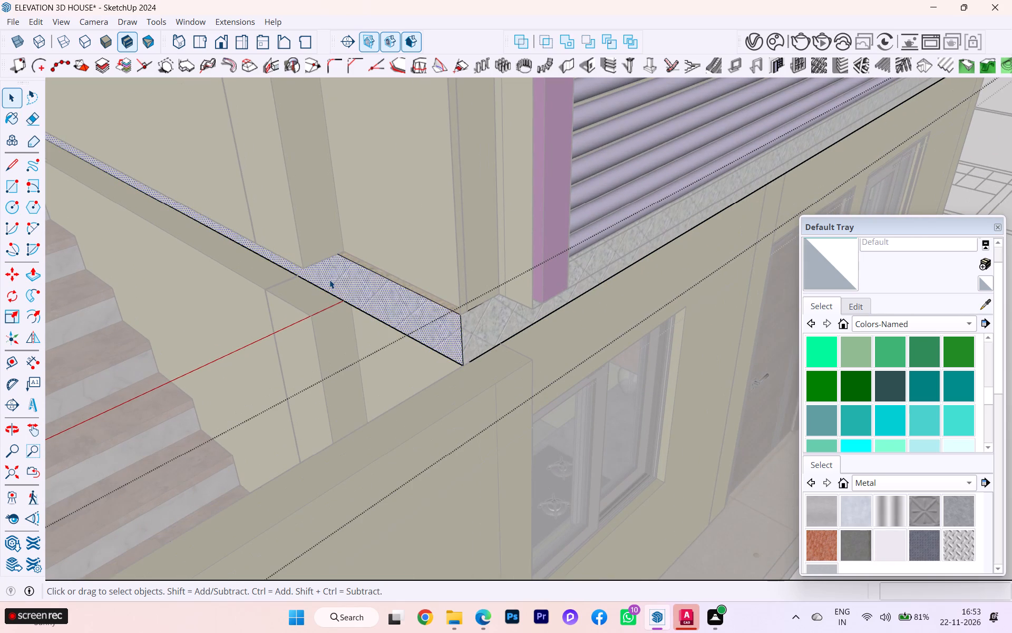
pyautogui.press('l')
pyautogui.scroll(2, 332, 291)
pyautogui.scroll(-1, 333, 291)
pyautogui.scroll(3, 334, 291)
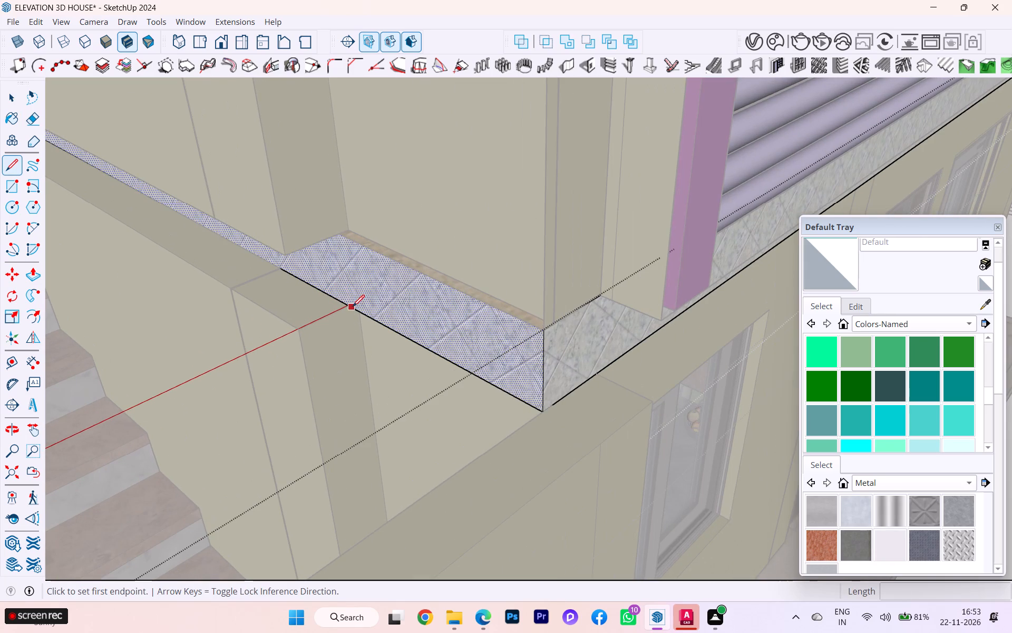
pyautogui.scroll(4, 355, 306)
pyautogui.scroll(-3, 353, 306)
pyautogui.scroll(2, 353, 306)
pyautogui.scroll(-1, 371, 308)
pyautogui.moveTo(400, 308); pyautogui.dragTo(559, 291, button='middle')
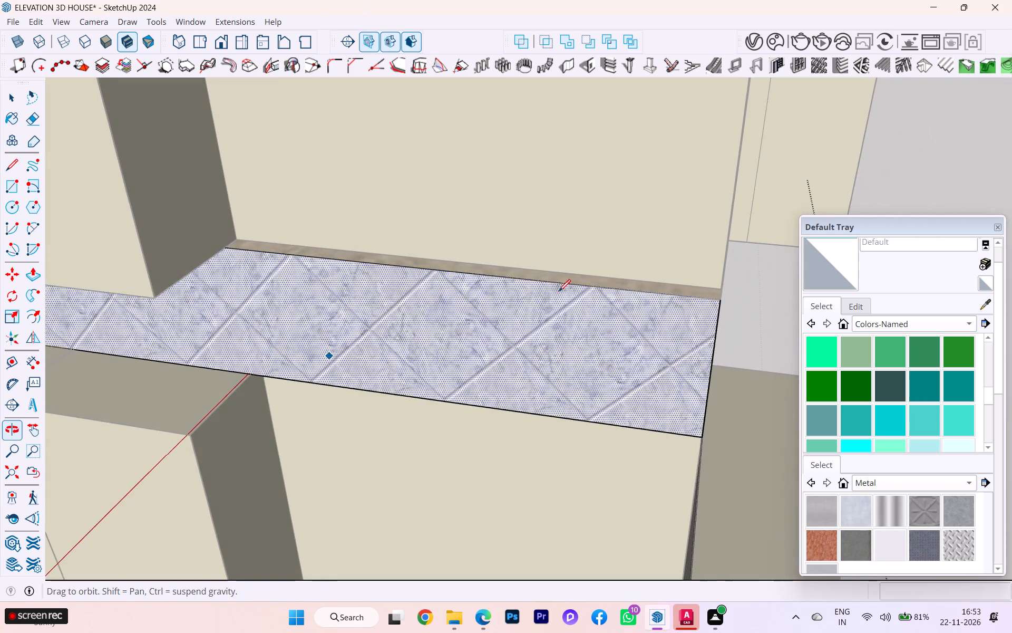
pyautogui.scroll(2, 266, 370)
pyautogui.click(249, 377)
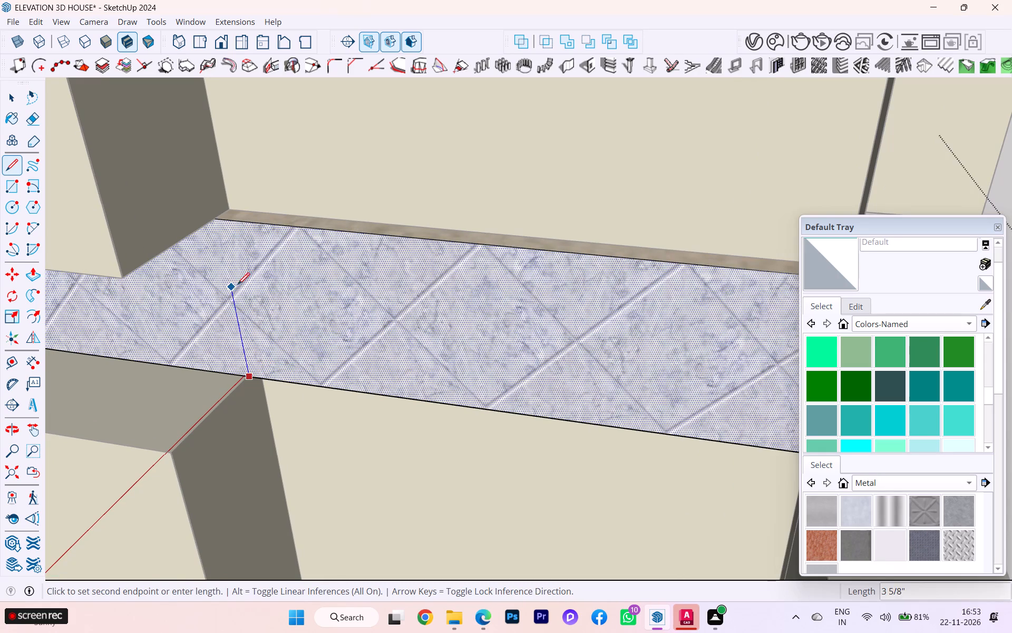
pyautogui.press('Up')
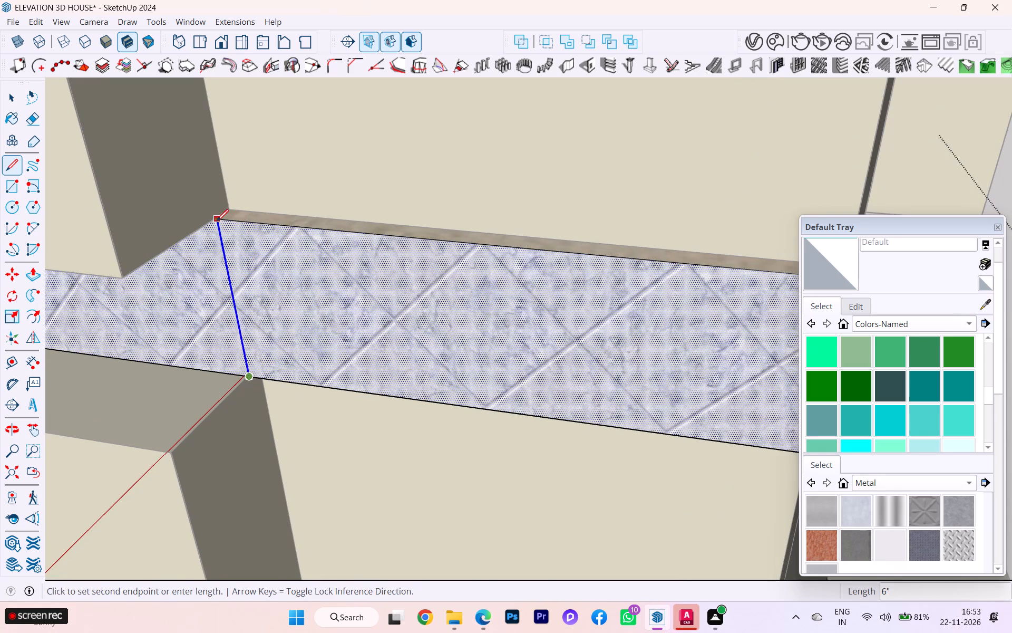
pyautogui.click(217, 221)
# Push/Pull the inner section of the divided slab face 4 1/2" toward the stair, flush with the upper wall, and leave the nested group.
pyautogui.scroll(-4, 302, 233)
pyautogui.scroll(-1, 355, 251)
pyautogui.scroll(-1, 262, 273)
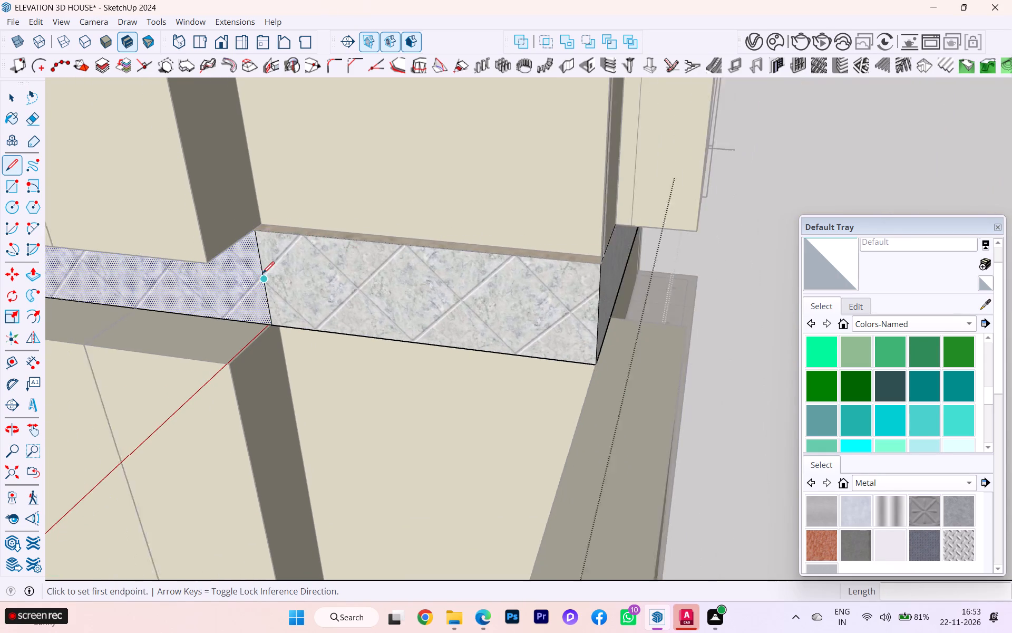
pyautogui.scroll(-2, 262, 273)
pyautogui.press('p')
pyautogui.click(242, 279)
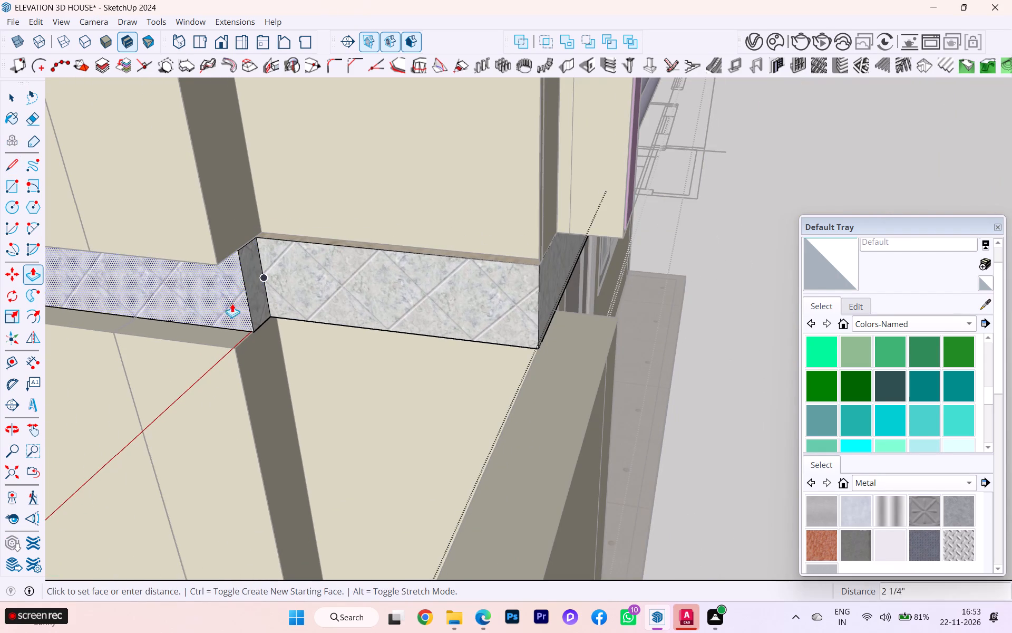
pyautogui.click(242, 360)
pyautogui.scroll(-2, 385, 273)
pyautogui.scroll(2, 386, 273)
pyautogui.scroll(-1, 386, 273)
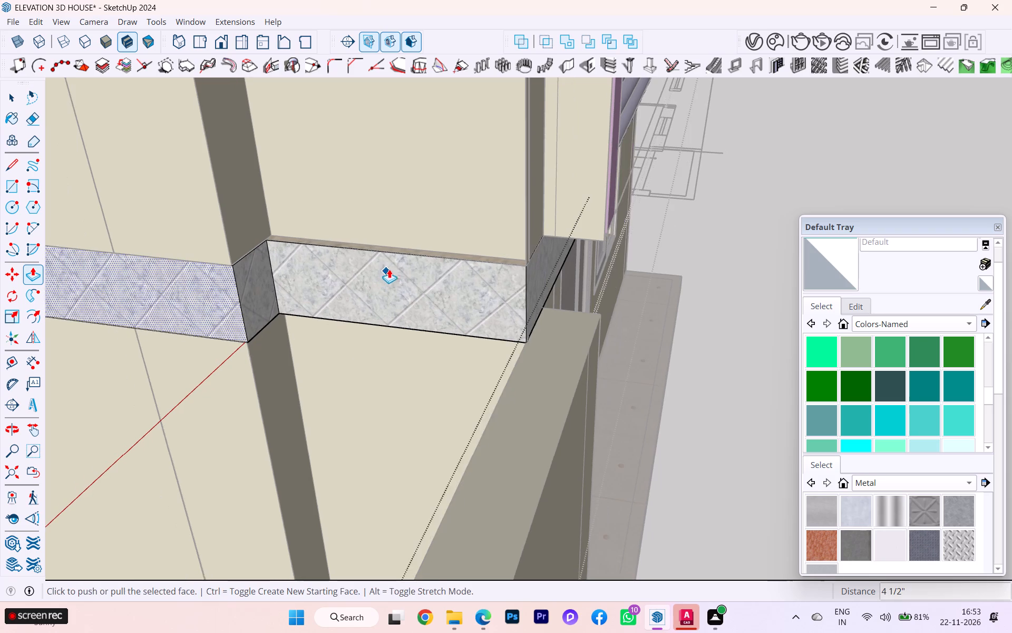
pyautogui.scroll(-1, 389, 269)
pyautogui.scroll(2, 405, 262)
pyautogui.scroll(-3, 407, 262)
pyautogui.scroll(1, 427, 261)
pyautogui.scroll(-1, 430, 260)
pyautogui.moveTo(423, 262); pyautogui.dragTo(120, 294, button='middle')
pyautogui.scroll(-4, 615, 237)
pyautogui.scroll(2, 617, 237)
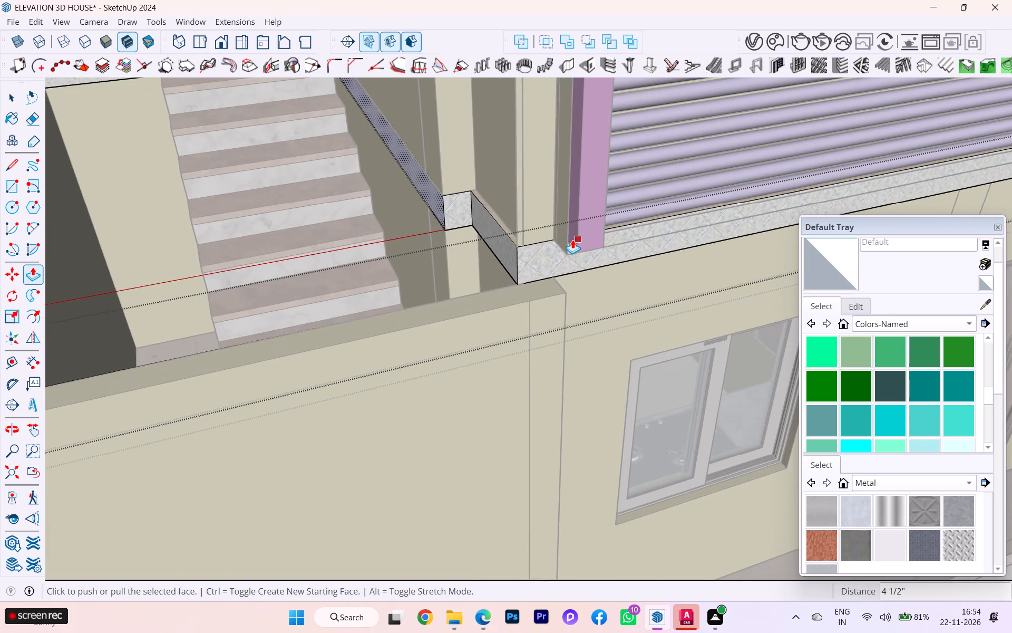
pyautogui.scroll(-2, 572, 238)
pyautogui.scroll(2, 572, 238)
pyautogui.scroll(-1, 572, 238)
pyautogui.scroll(3, 572, 238)
pyautogui.scroll(-2, 572, 238)
pyautogui.scroll(2, 577, 230)
pyautogui.scroll(-2, 577, 230)
pyautogui.scroll(4, 578, 230)
pyautogui.scroll(-3, 578, 230)
pyautogui.scroll(3, 578, 230)
pyautogui.scroll(-6, 578, 230)
pyautogui.scroll(1, 578, 221)
pyautogui.scroll(-3, 578, 221)
pyautogui.scroll(3, 578, 221)
pyautogui.scroll(-5, 577, 220)
pyautogui.scroll(4, 576, 220)
pyautogui.scroll(-5, 576, 220)
pyautogui.scroll(1, 576, 209)
pyautogui.scroll(-2, 575, 209)
pyautogui.scroll(1, 548, 213)
pyautogui.scroll(-3, 548, 213)
pyautogui.click(13, 97)
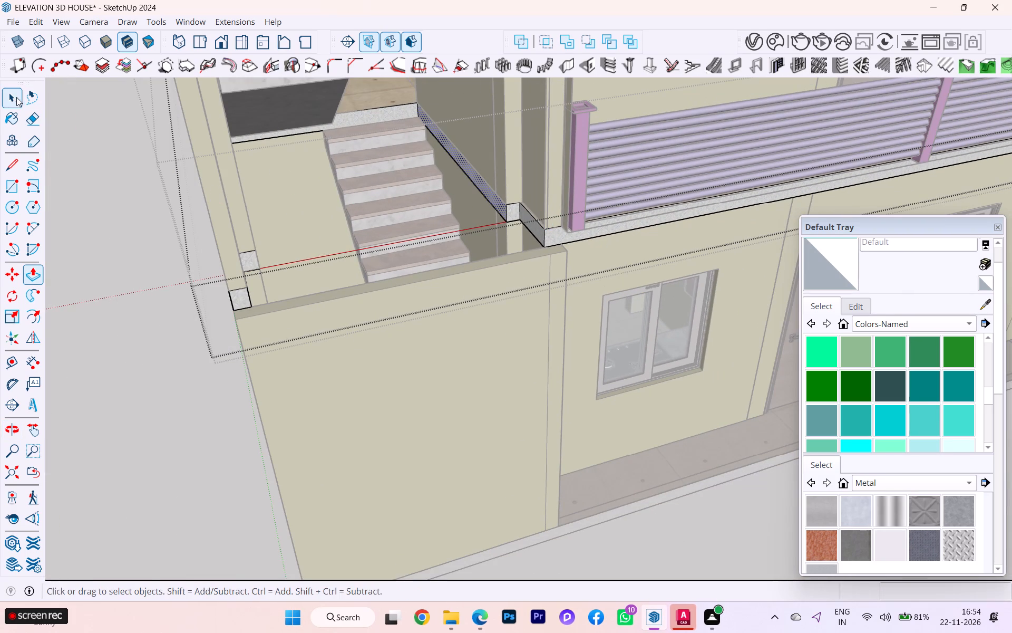
pyautogui.click(99, 127)
pyautogui.click(109, 130)
pyautogui.click(111, 133)
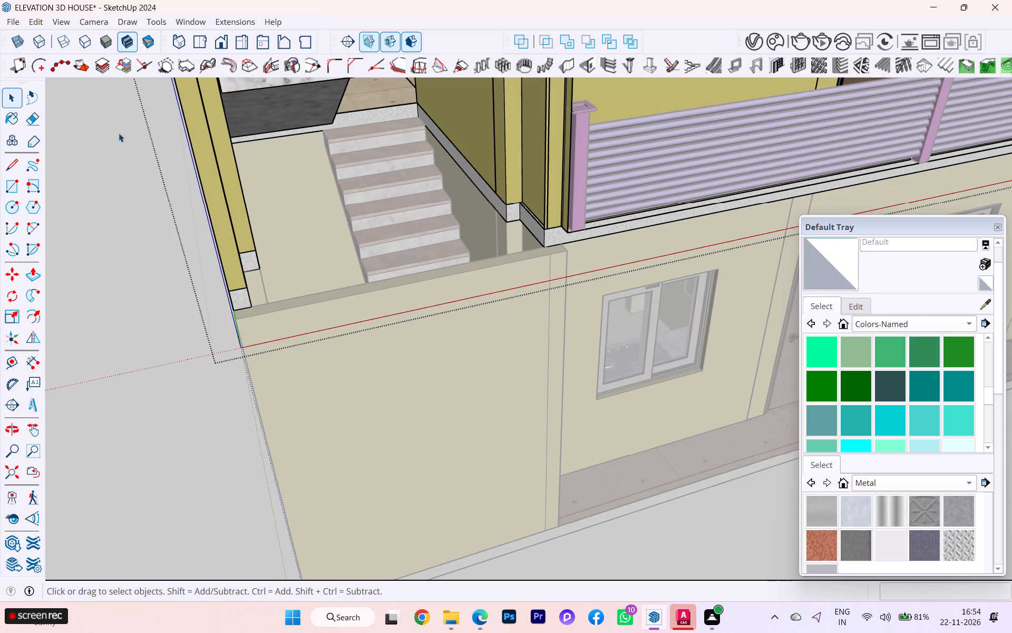
# Open the ground-floor wall group and delete the vertical dividing line near the railing-side end of the stair's front wall.
pyautogui.scroll(2, 619, 217)
pyautogui.moveTo(587, 224); pyautogui.dragTo(774, 244, button='middle')
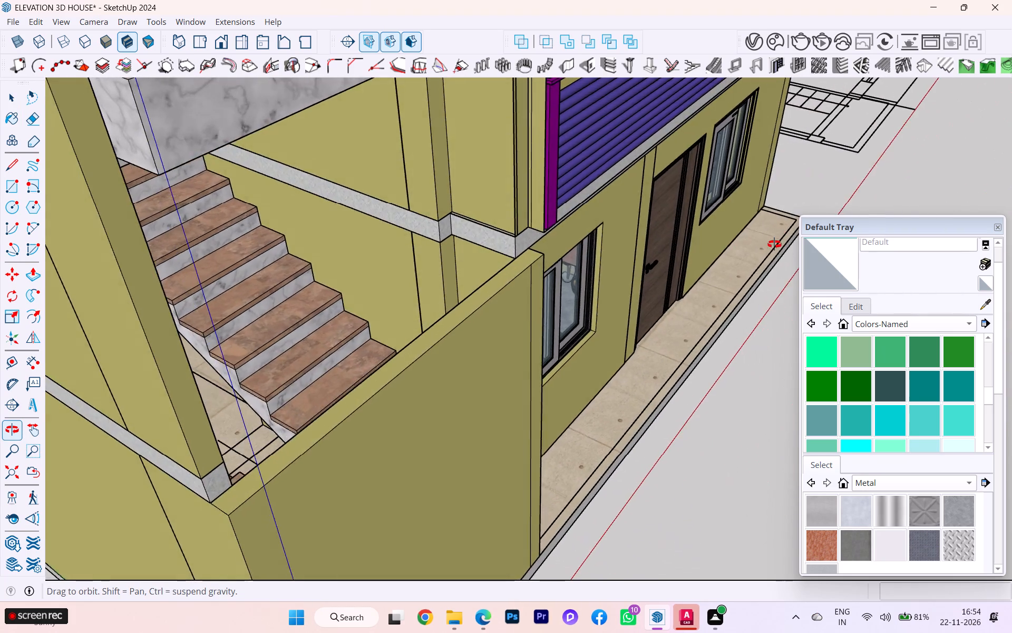
pyautogui.moveTo(774, 244); pyautogui.dragTo(249, 208, button='middle')
pyautogui.scroll(-4, 481, 178)
pyautogui.moveTo(520, 178); pyautogui.dragTo(870, 214, button='middle')
pyautogui.scroll(1, 869, 212)
pyautogui.scroll(4, 427, 265)
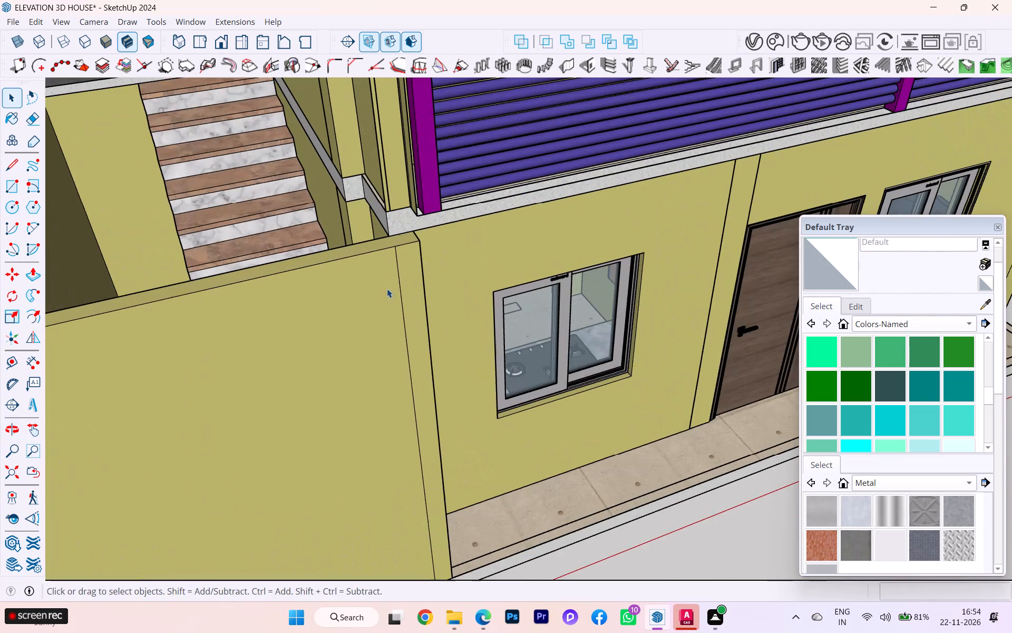
pyautogui.click(397, 276)
pyautogui.doubleClick(397, 274)
pyautogui.click(396, 269)
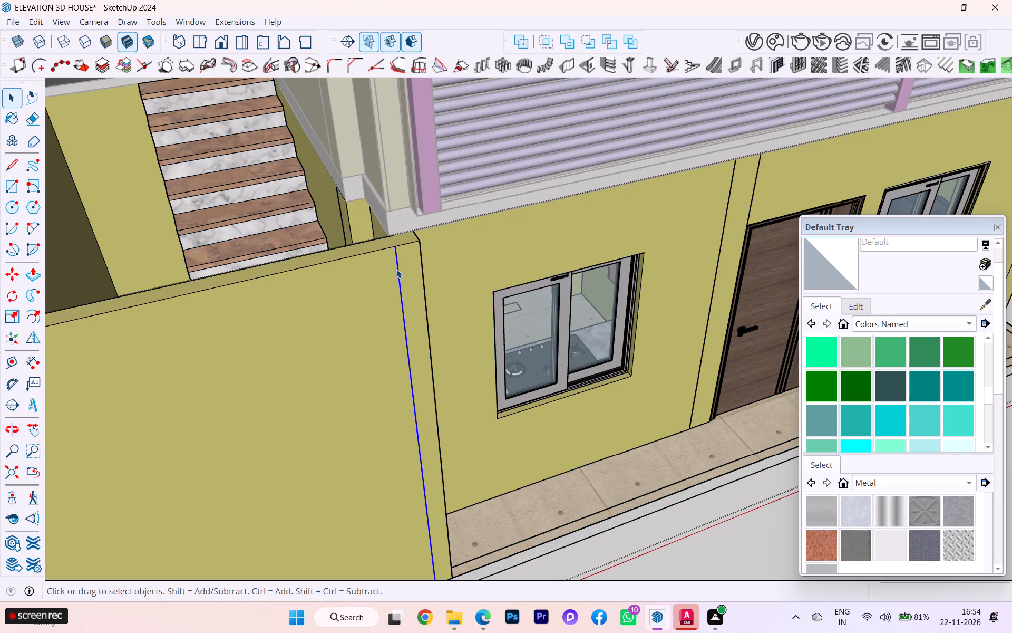
pyautogui.press('Delete')
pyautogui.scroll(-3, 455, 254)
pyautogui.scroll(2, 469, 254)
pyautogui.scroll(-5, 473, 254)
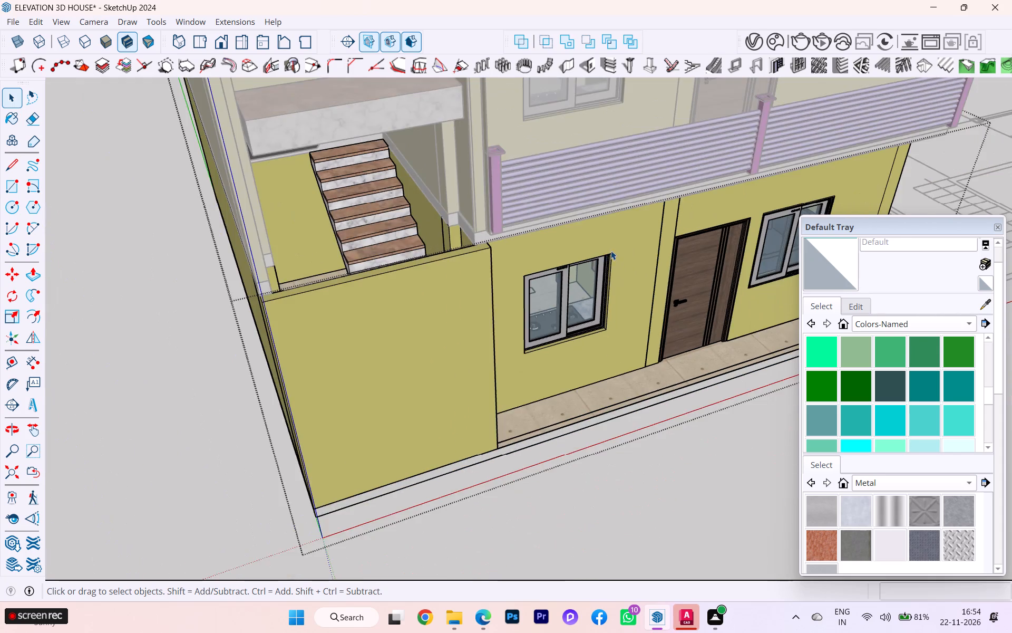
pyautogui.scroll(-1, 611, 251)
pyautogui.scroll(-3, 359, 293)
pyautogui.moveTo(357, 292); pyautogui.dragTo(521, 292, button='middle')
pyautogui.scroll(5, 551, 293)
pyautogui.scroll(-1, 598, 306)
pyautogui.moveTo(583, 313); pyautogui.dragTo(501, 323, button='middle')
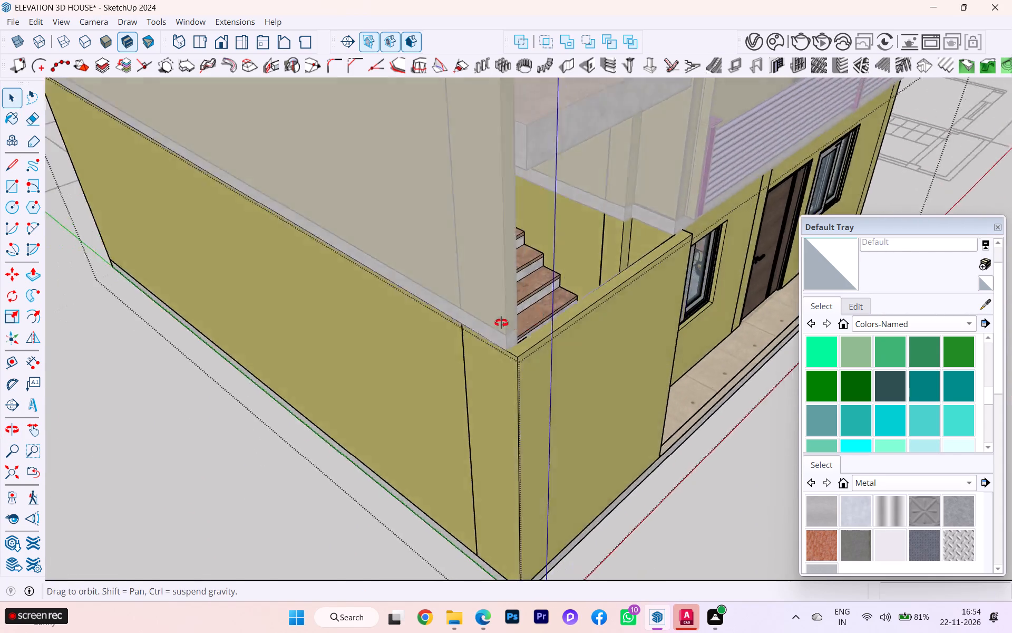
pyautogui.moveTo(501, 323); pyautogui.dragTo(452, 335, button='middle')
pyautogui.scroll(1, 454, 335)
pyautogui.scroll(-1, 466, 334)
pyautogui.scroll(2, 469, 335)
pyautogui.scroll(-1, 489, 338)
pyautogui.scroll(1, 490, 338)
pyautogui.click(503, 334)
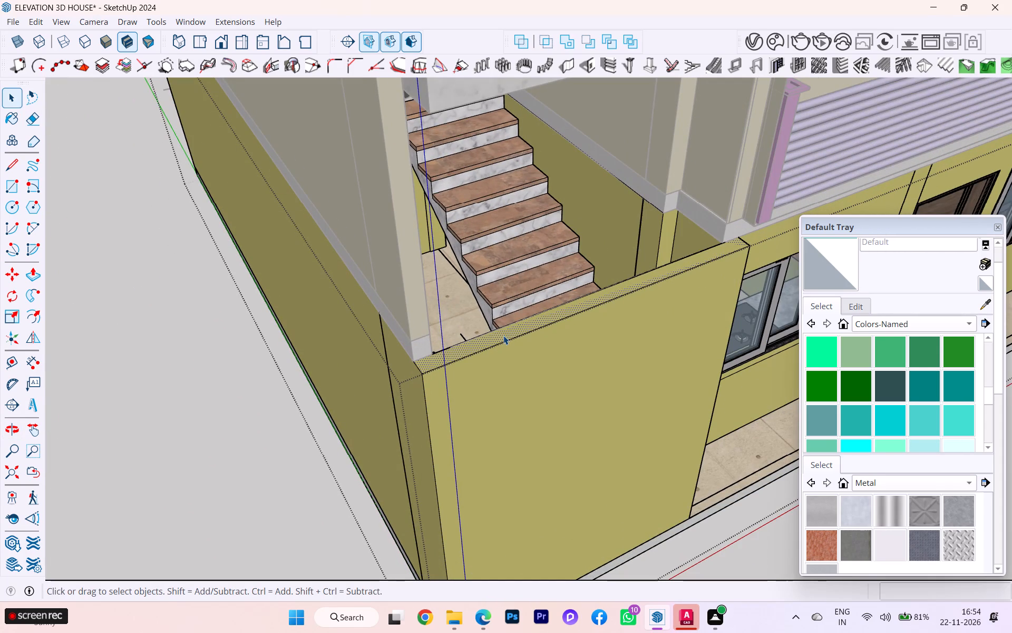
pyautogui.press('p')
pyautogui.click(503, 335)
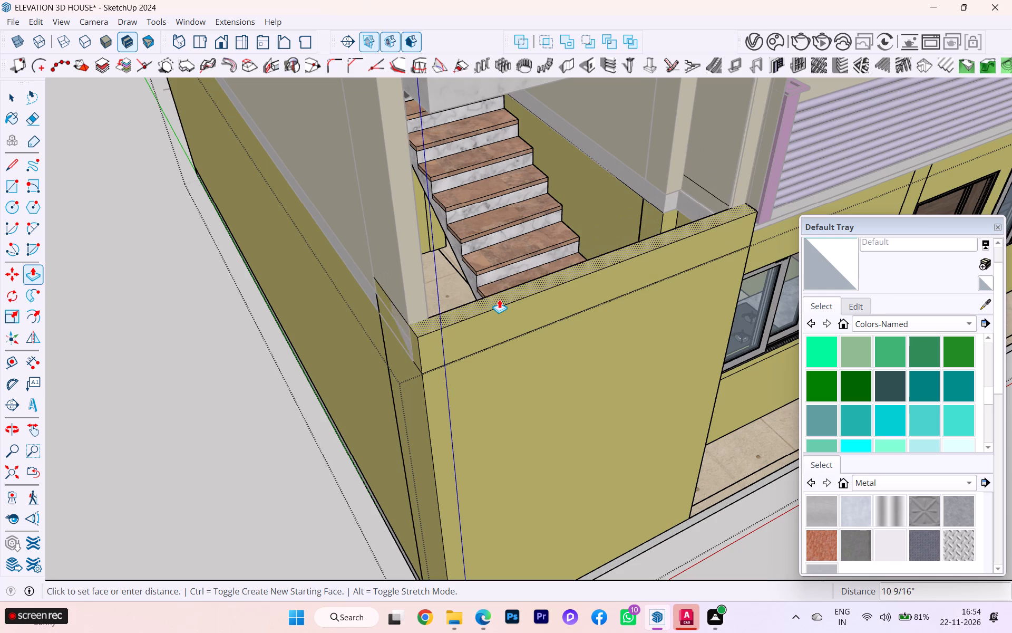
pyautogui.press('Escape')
# Draw a 4 1/2" line on the front wall's top along the slab's end at the corner column.
pyautogui.scroll(2, 440, 363)
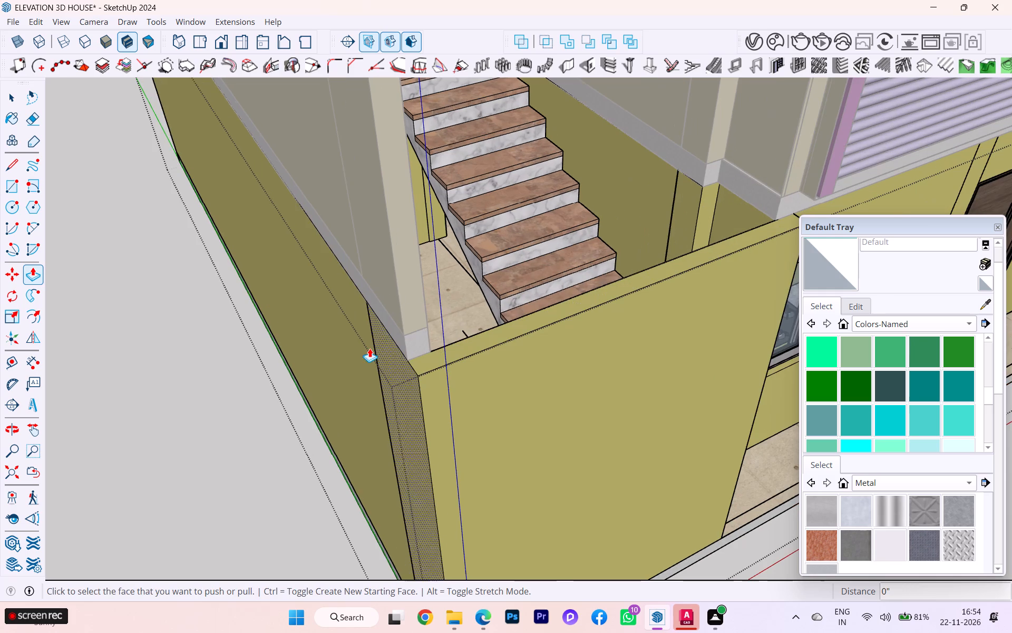
pyautogui.click(21, 166)
pyautogui.scroll(5, 399, 333)
pyautogui.scroll(-1, 430, 353)
pyautogui.scroll(11, 430, 353)
pyautogui.click(426, 347)
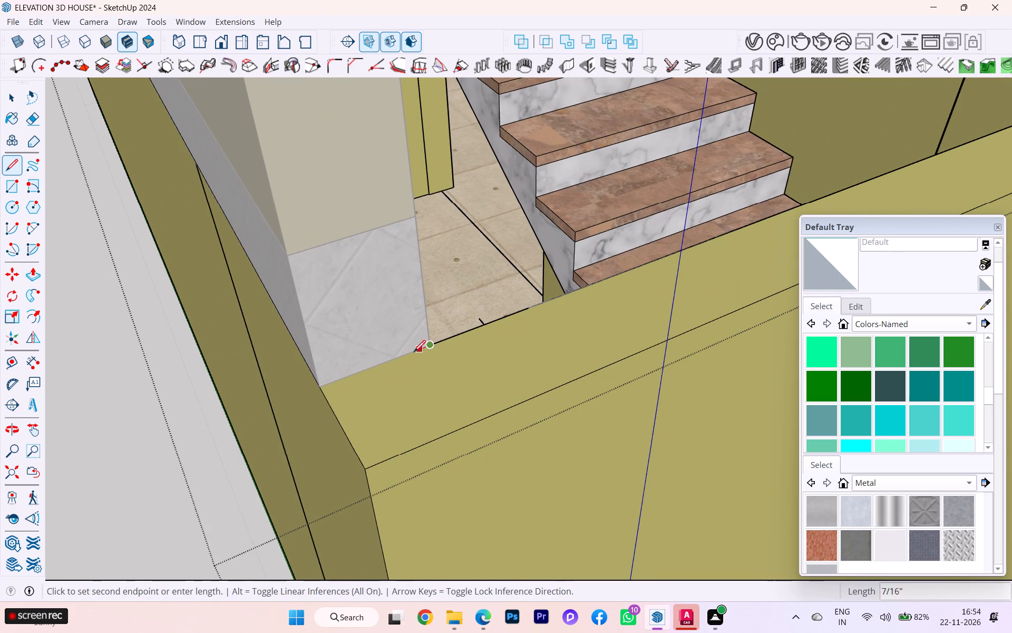
pyautogui.click(316, 387)
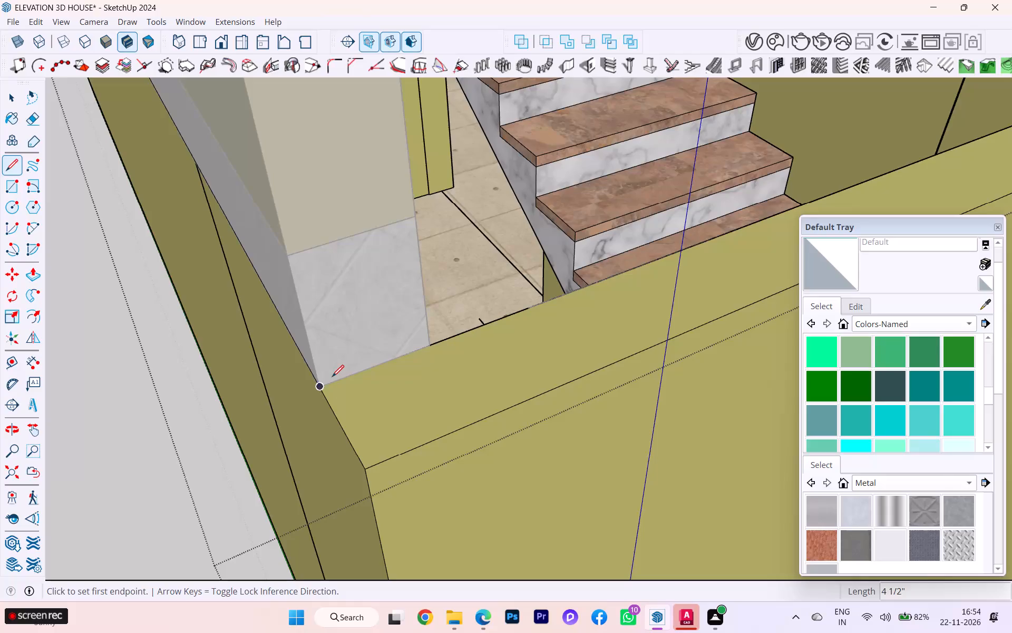
pyautogui.press('space')
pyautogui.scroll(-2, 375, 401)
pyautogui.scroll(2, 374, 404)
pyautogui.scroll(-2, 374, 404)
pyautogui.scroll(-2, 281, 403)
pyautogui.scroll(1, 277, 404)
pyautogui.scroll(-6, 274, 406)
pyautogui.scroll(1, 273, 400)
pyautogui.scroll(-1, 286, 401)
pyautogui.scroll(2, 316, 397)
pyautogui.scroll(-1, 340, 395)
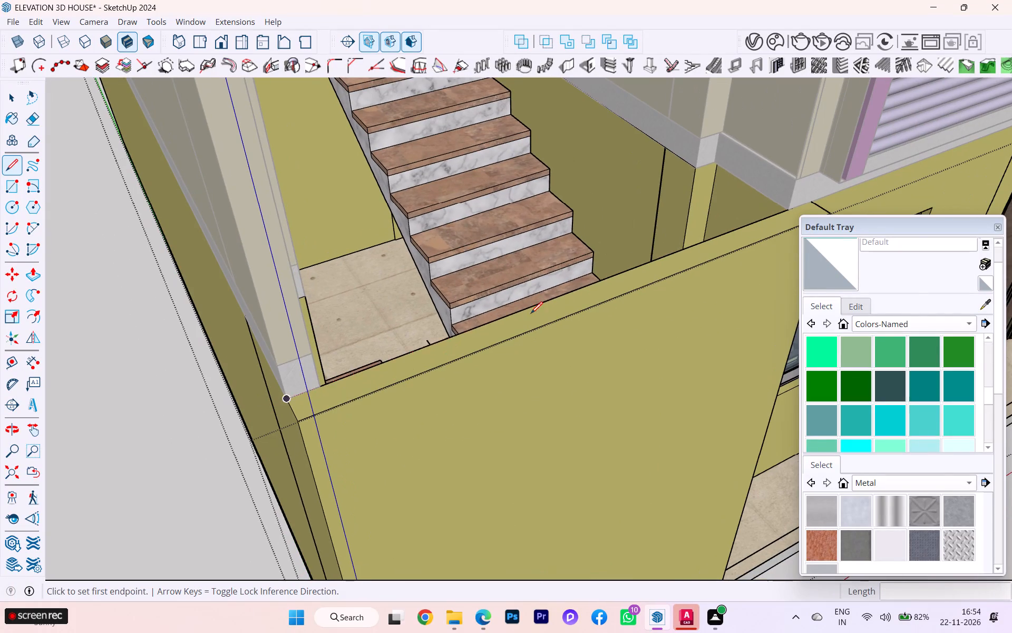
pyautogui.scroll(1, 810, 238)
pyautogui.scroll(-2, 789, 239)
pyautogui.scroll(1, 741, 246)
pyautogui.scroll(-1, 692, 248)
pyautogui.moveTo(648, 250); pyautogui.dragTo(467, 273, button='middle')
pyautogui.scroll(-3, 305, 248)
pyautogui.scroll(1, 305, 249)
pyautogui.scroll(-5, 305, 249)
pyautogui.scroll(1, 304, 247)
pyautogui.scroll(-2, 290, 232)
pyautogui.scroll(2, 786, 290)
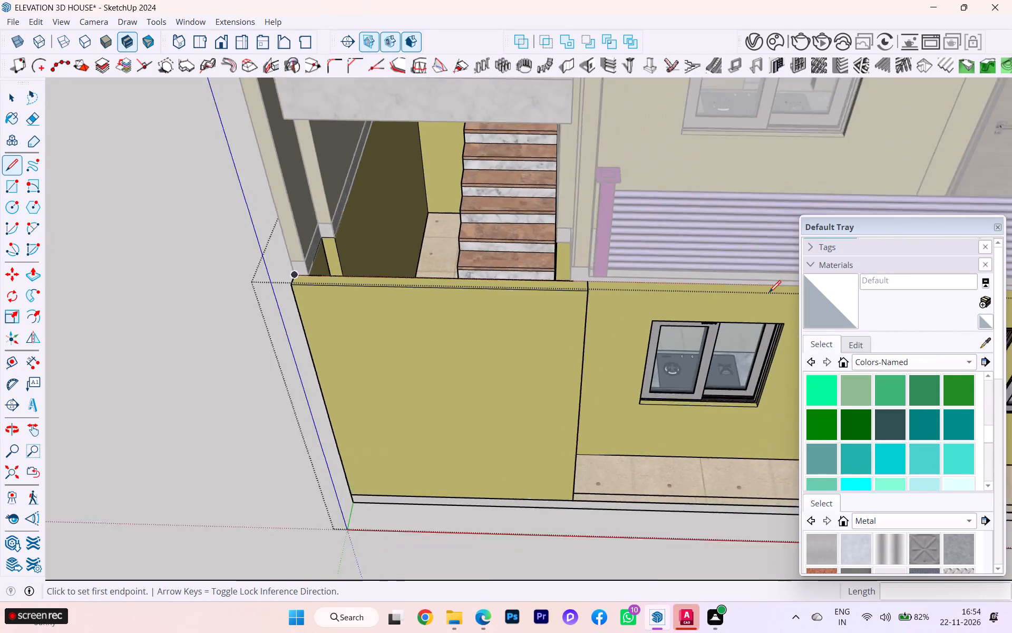
# Draw a line on the front wall's top along the slab's end beside the stair, up to the wall's railing-side corner.
pyautogui.scroll(2, 769, 292)
pyautogui.scroll(8, 519, 280)
pyautogui.scroll(-1, 507, 283)
pyautogui.scroll(1, 507, 283)
pyautogui.click(480, 270)
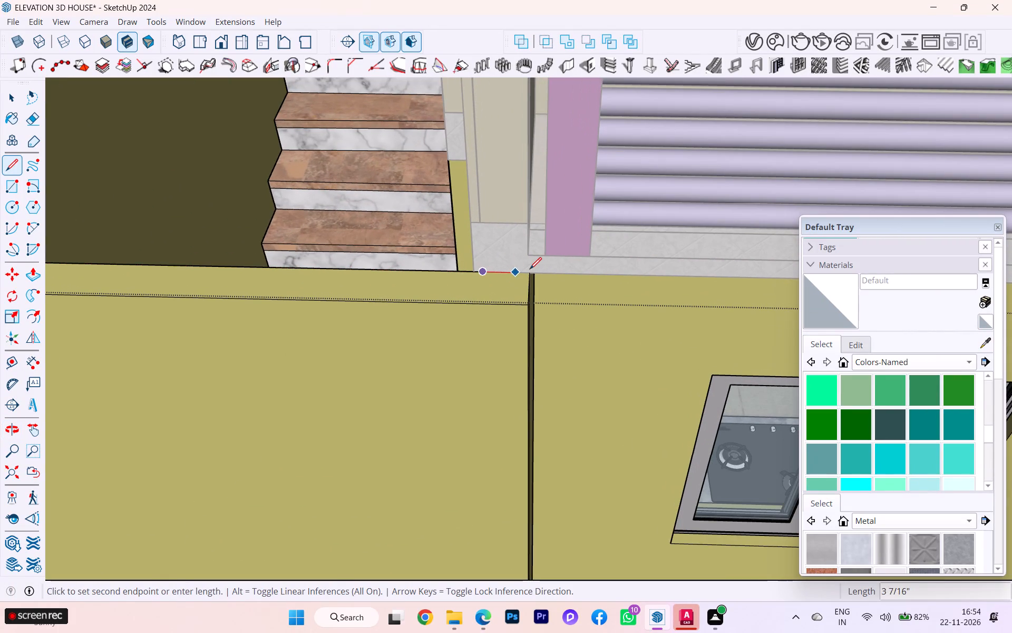
pyautogui.click(531, 271)
pyautogui.scroll(-2, 567, 287)
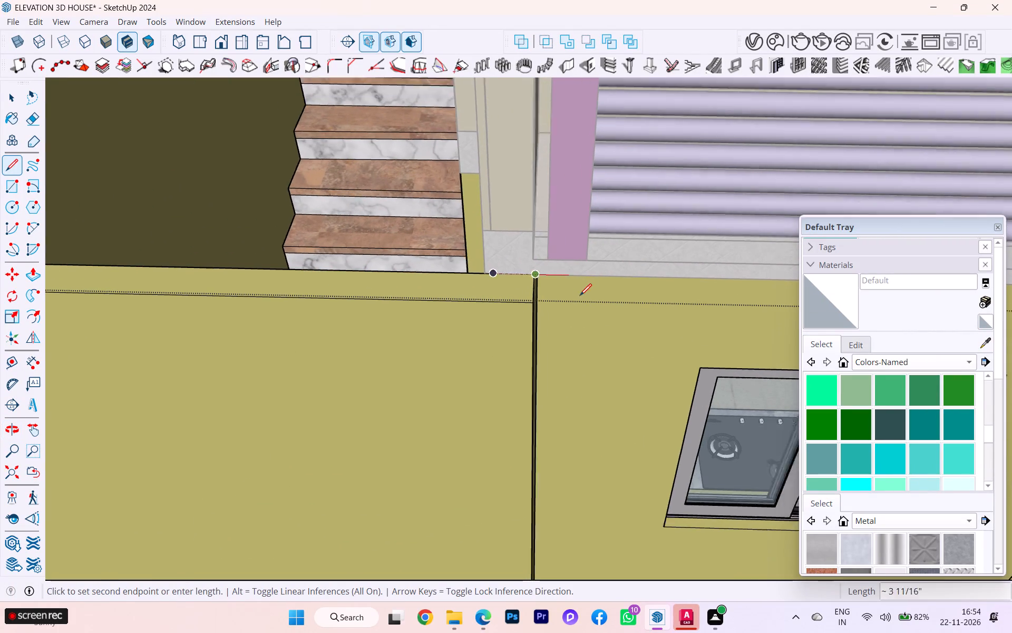
pyautogui.scroll(-5, 580, 295)
pyautogui.press('Escape')
pyautogui.press('Escape')
# Push/Pull the top face of the stair's front wall up through the upper storey to the roof slab.
pyautogui.scroll(-2, 566, 314)
pyautogui.scroll(1, 556, 313)
pyautogui.scroll(-1, 535, 310)
pyautogui.scroll(2, 499, 306)
pyautogui.scroll(-1, 494, 305)
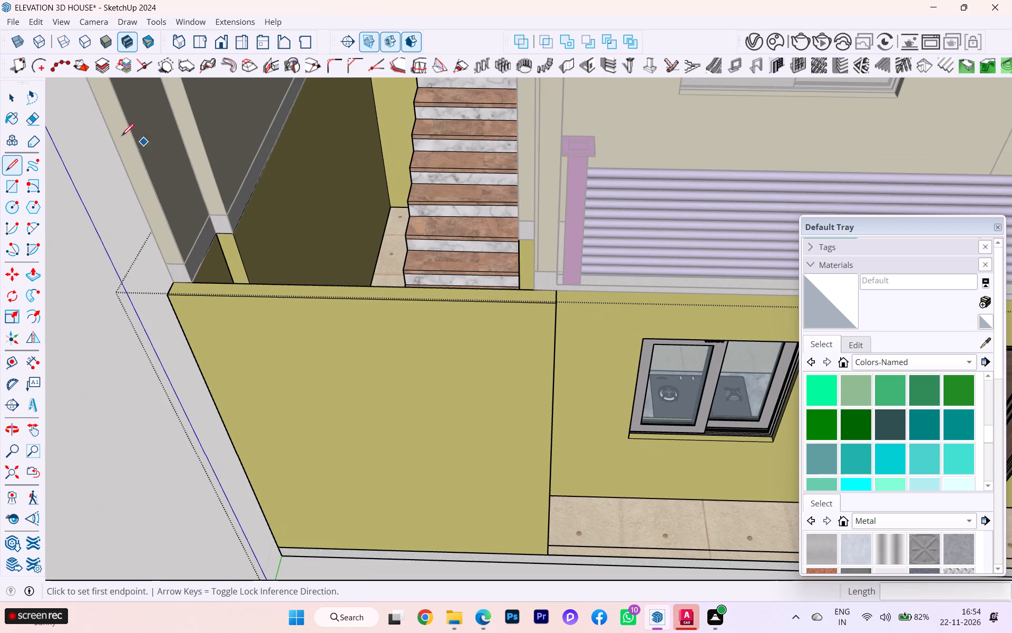
pyautogui.click(3, 92)
pyautogui.scroll(4, 238, 260)
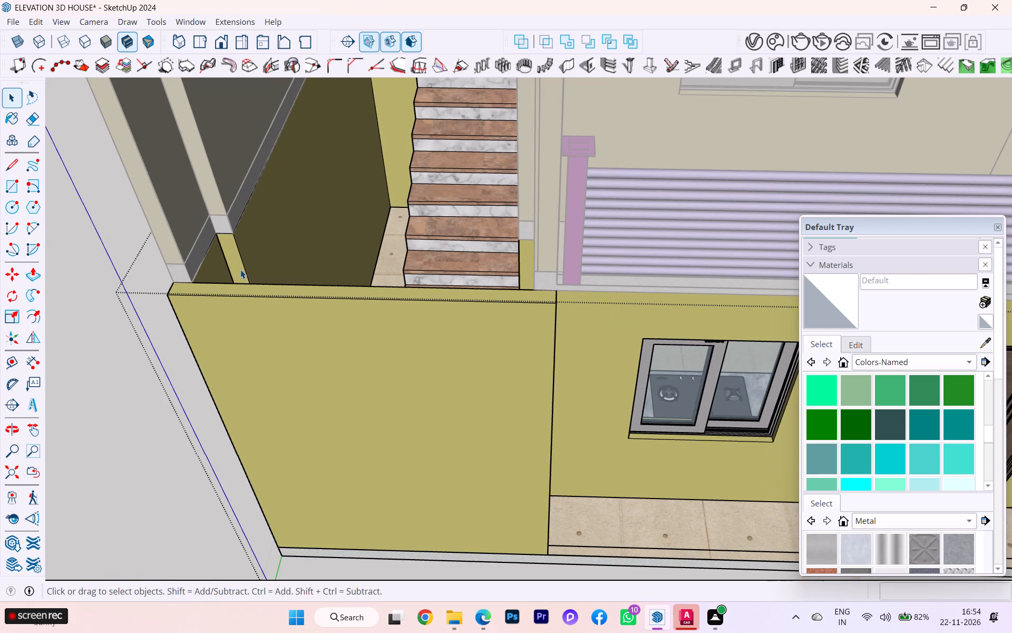
pyautogui.scroll(1, 240, 270)
pyautogui.click(226, 298)
pyautogui.click(212, 306)
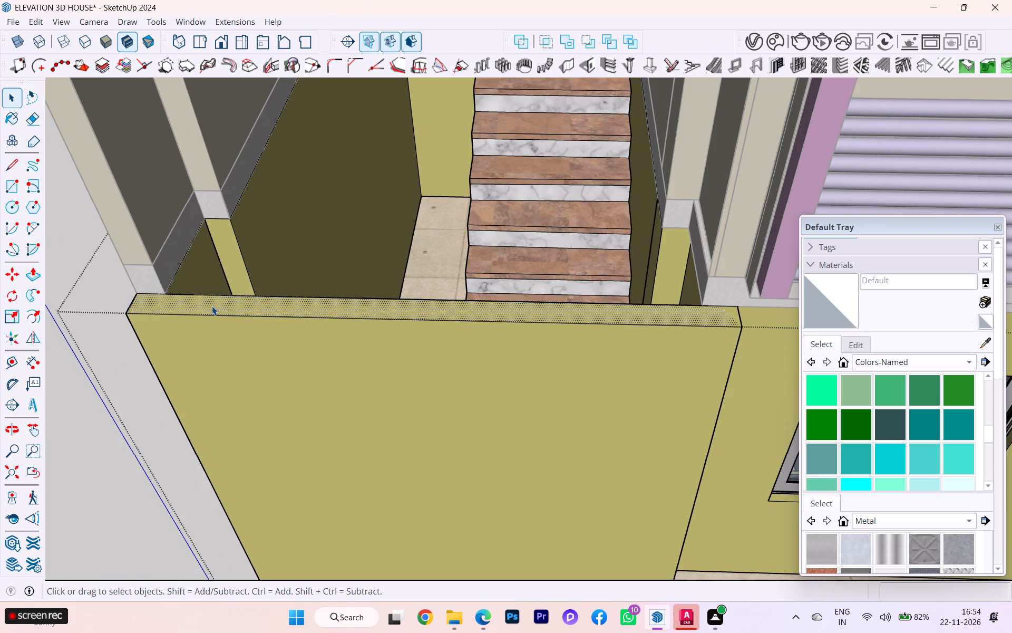
pyautogui.press('p')
pyautogui.click(212, 306)
pyautogui.scroll(-8, 252, 249)
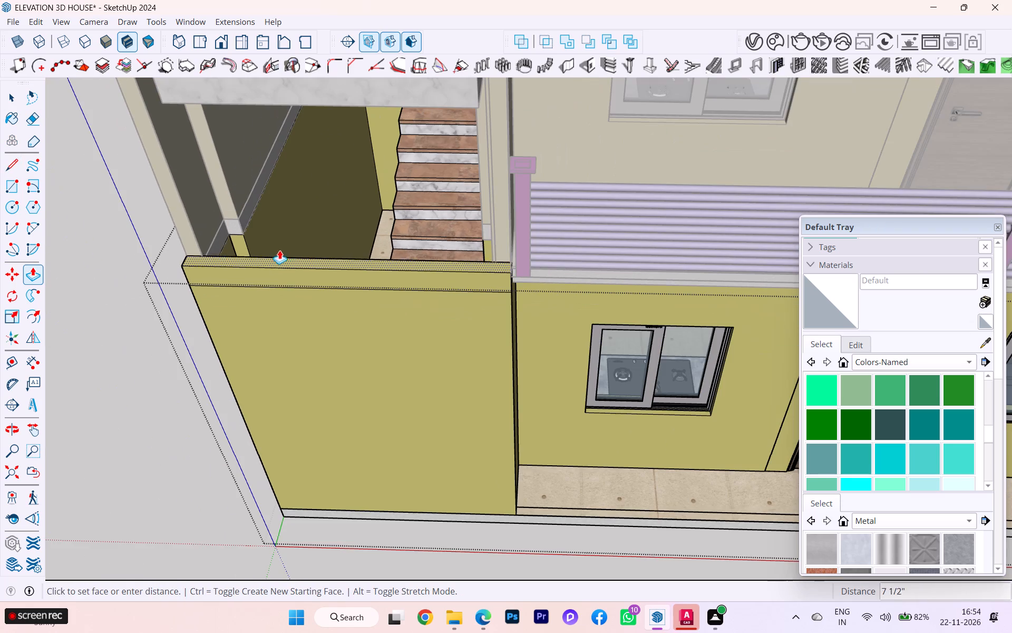
pyautogui.scroll(-1, 301, 197)
pyautogui.scroll(1, 301, 197)
pyautogui.scroll(-1, 301, 197)
pyautogui.scroll(2, 303, 197)
pyautogui.scroll(-5, 304, 197)
pyautogui.scroll(1, 308, 179)
pyautogui.scroll(-4, 308, 179)
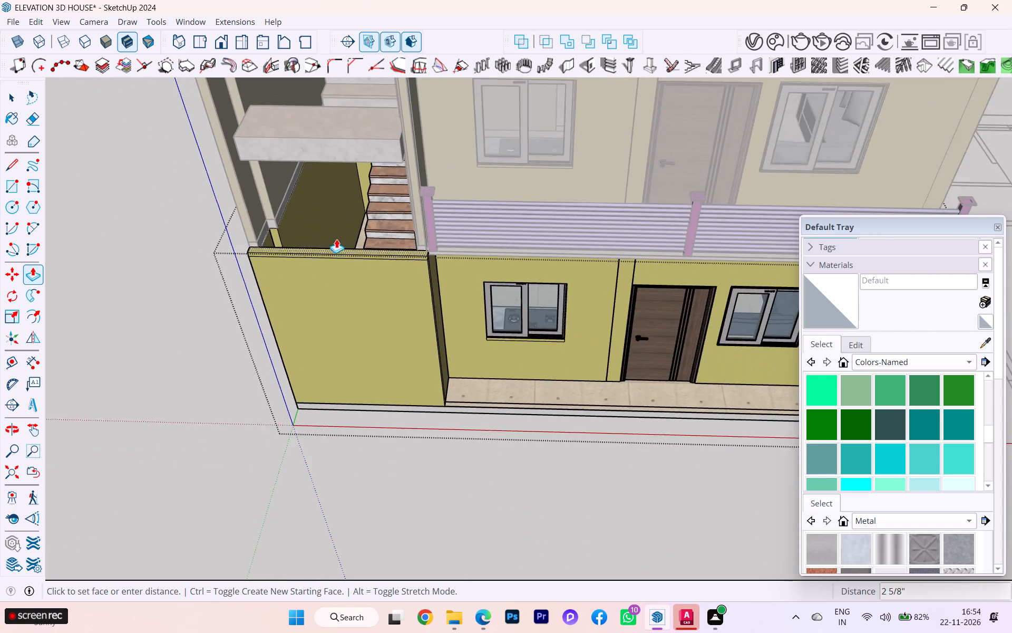
pyautogui.scroll(-1, 336, 239)
pyautogui.scroll(1, 336, 239)
pyautogui.scroll(-10, 336, 239)
pyautogui.scroll(3, 334, 241)
pyautogui.scroll(-1, 334, 241)
pyautogui.scroll(6, 324, 124)
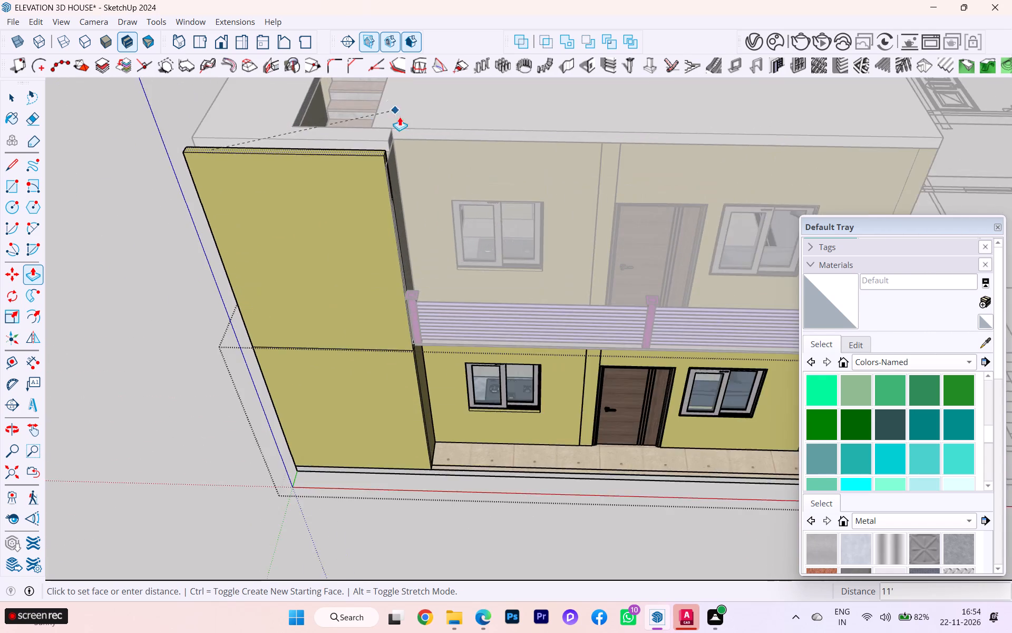
pyautogui.scroll(1, 403, 127)
pyautogui.scroll(-1, 403, 128)
pyautogui.scroll(2, 404, 129)
pyautogui.click(387, 141)
# Open the nested front wall geometry and delete the horizontal edge dividing the stair's front wall between the two storeys.
pyautogui.scroll(-6, 418, 127)
pyautogui.moveTo(452, 129); pyautogui.dragTo(552, 102, button='middle')
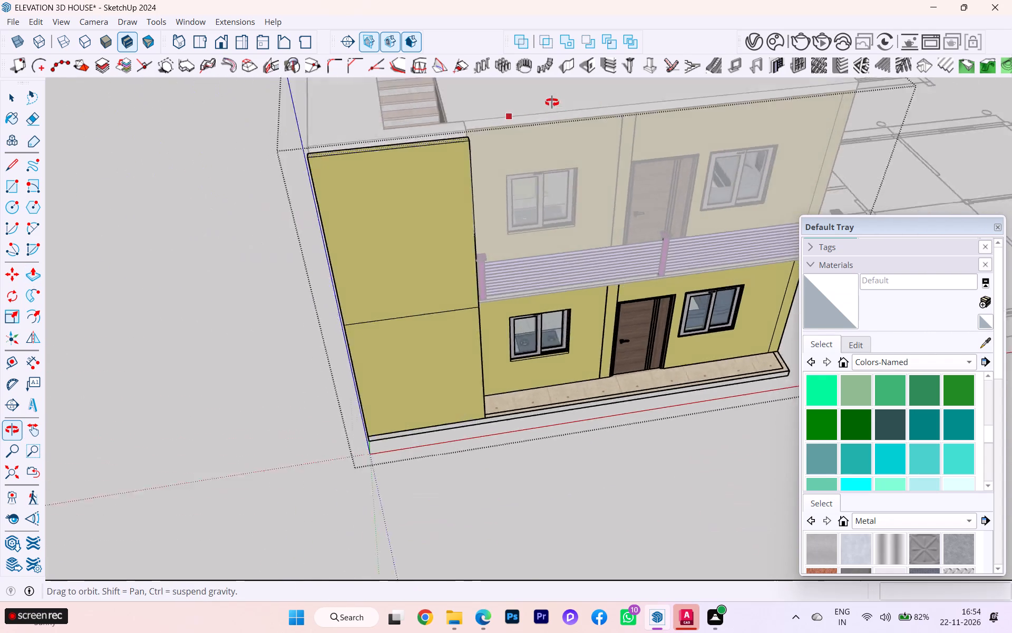
pyautogui.moveTo(552, 102); pyautogui.dragTo(711, 94, button='middle')
pyautogui.scroll(1, 540, 123)
pyautogui.scroll(-2, 522, 129)
pyautogui.scroll(2, 521, 130)
pyautogui.scroll(-2, 520, 130)
pyautogui.scroll(1, 520, 130)
pyautogui.click(4, 99)
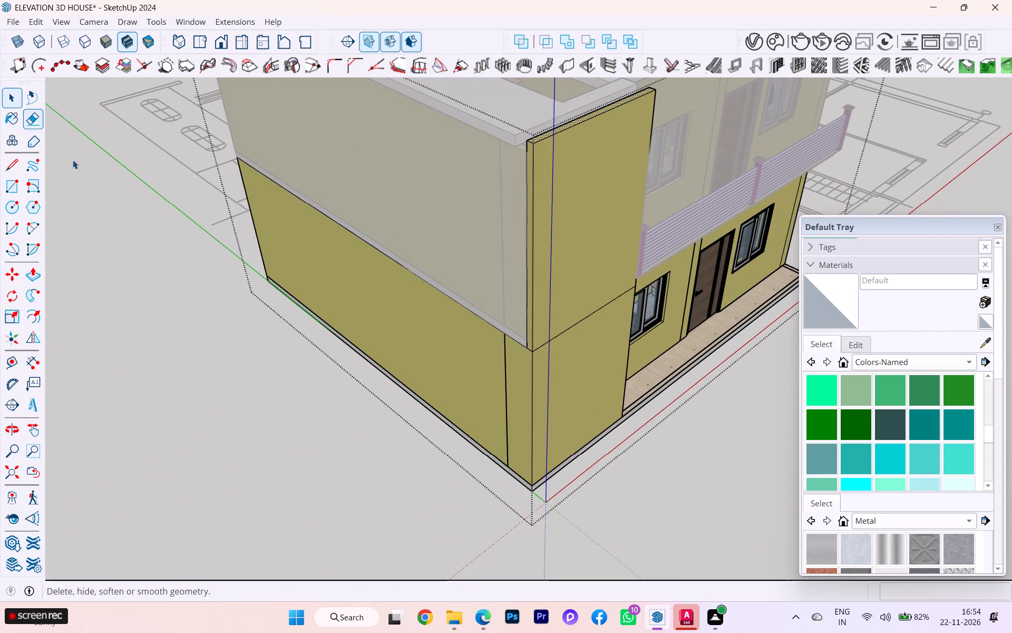
pyautogui.click(181, 294)
pyautogui.scroll(4, 627, 316)
pyautogui.scroll(-1, 575, 324)
pyautogui.moveTo(549, 327); pyautogui.dragTo(478, 331, button='middle')
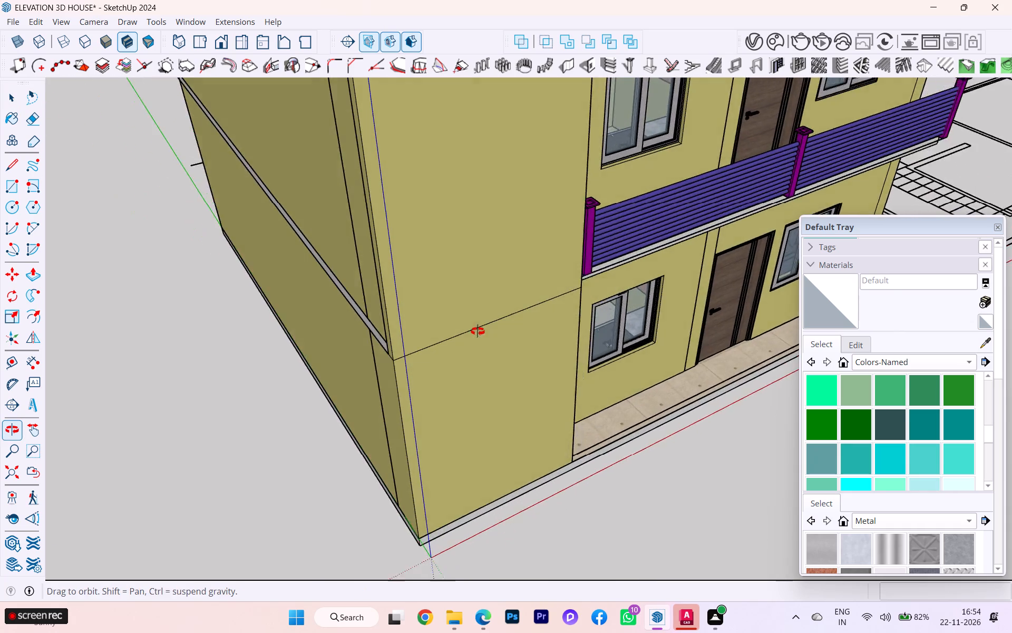
pyautogui.moveTo(478, 331); pyautogui.dragTo(476, 332, button='middle')
pyautogui.scroll(4, 443, 343)
pyautogui.click(420, 353)
pyautogui.doubleClick(417, 352)
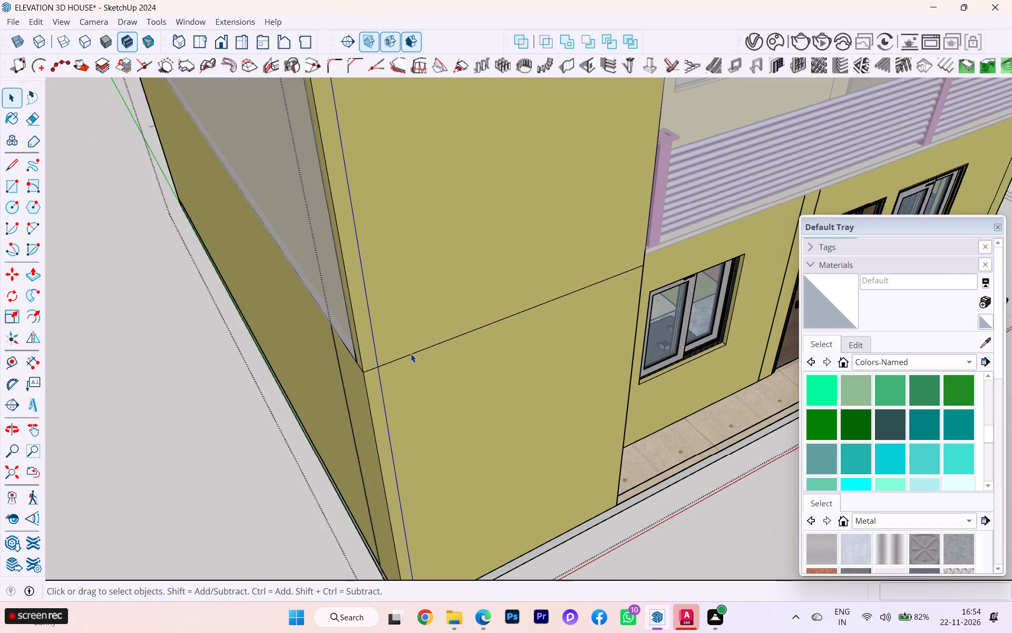
pyautogui.click(411, 353)
pyautogui.click(408, 356)
pyautogui.click(408, 356)
pyautogui.click(406, 359)
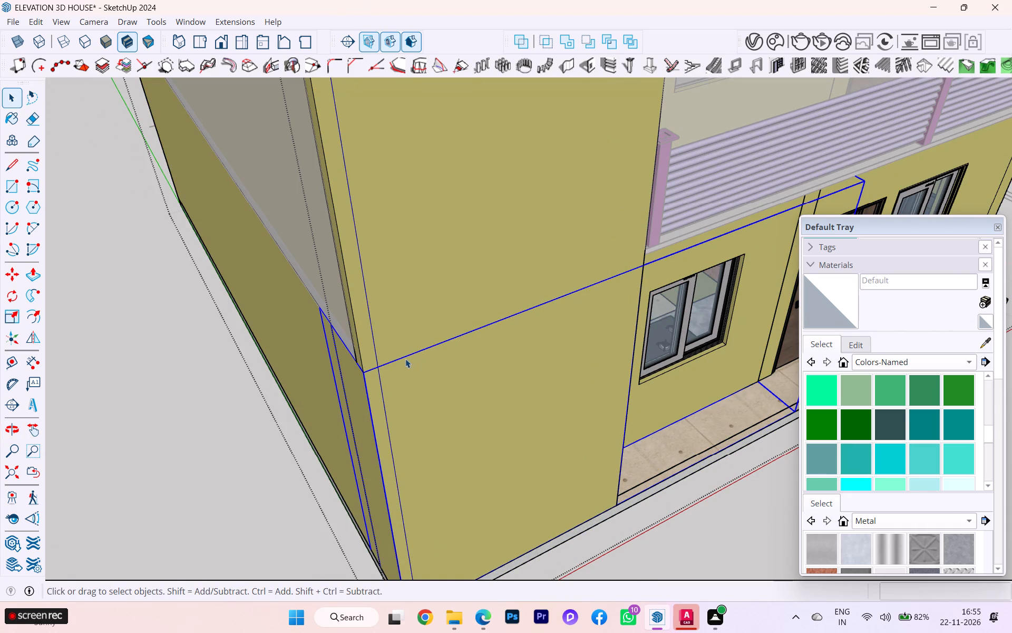
pyautogui.click(393, 356)
pyautogui.click(391, 361)
pyautogui.doubleClick(391, 361)
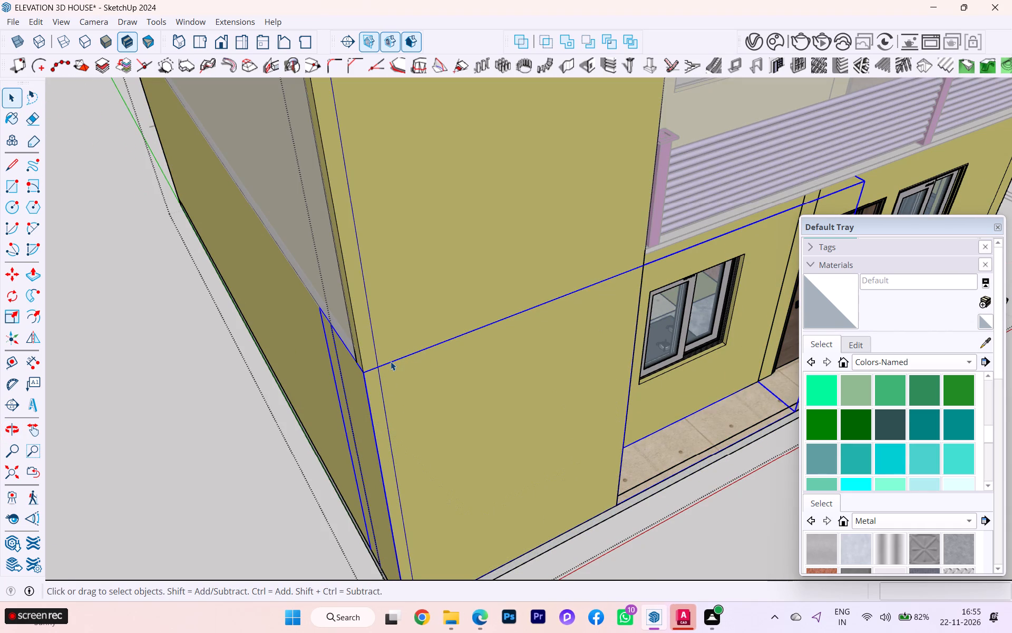
pyautogui.click(391, 362)
pyautogui.click(390, 362)
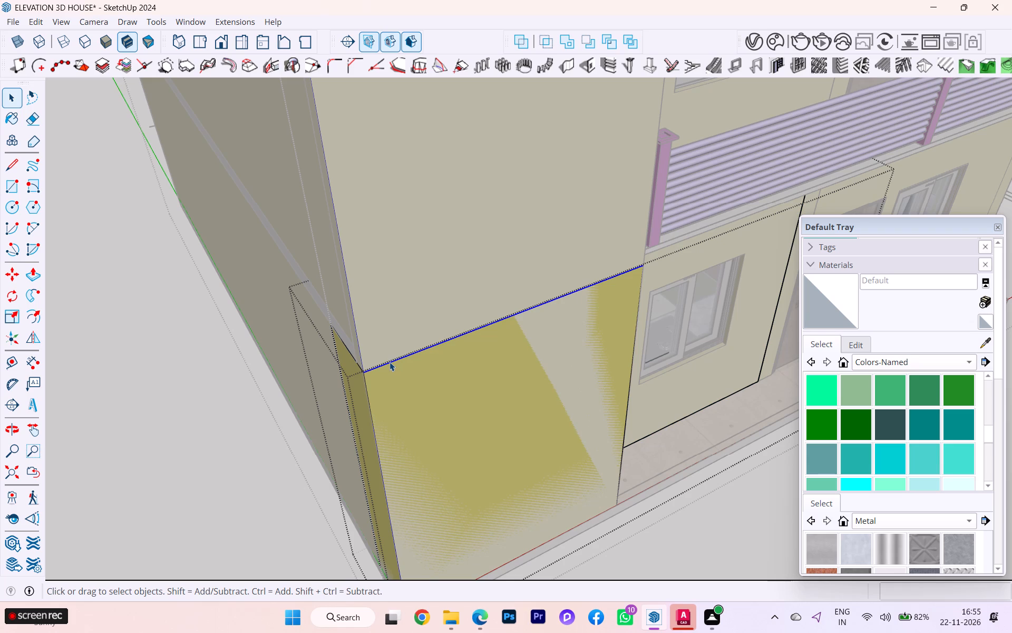
pyautogui.press('Delete')
pyautogui.click(234, 375)
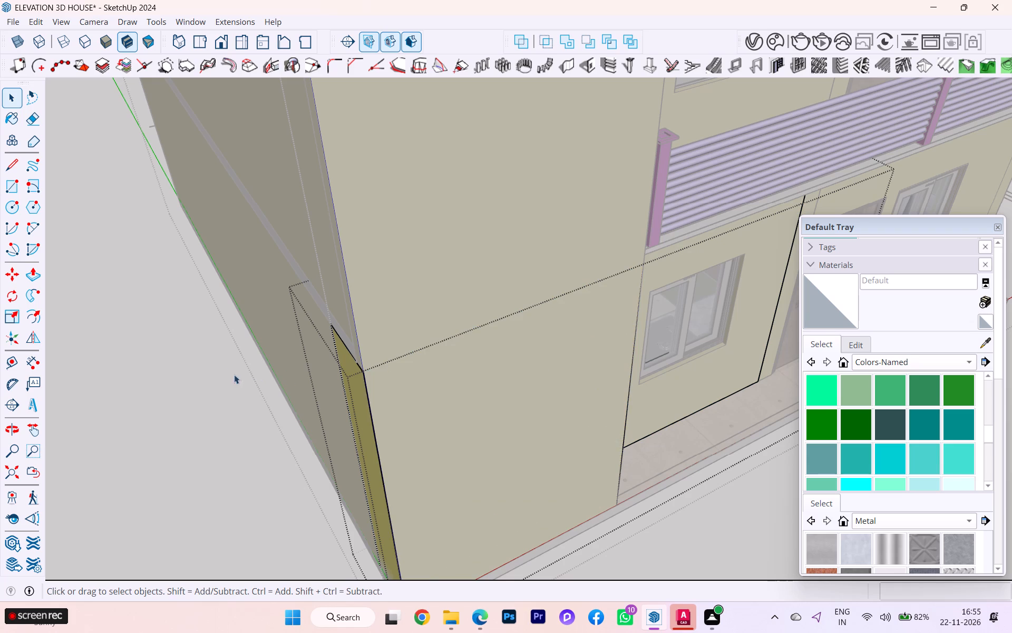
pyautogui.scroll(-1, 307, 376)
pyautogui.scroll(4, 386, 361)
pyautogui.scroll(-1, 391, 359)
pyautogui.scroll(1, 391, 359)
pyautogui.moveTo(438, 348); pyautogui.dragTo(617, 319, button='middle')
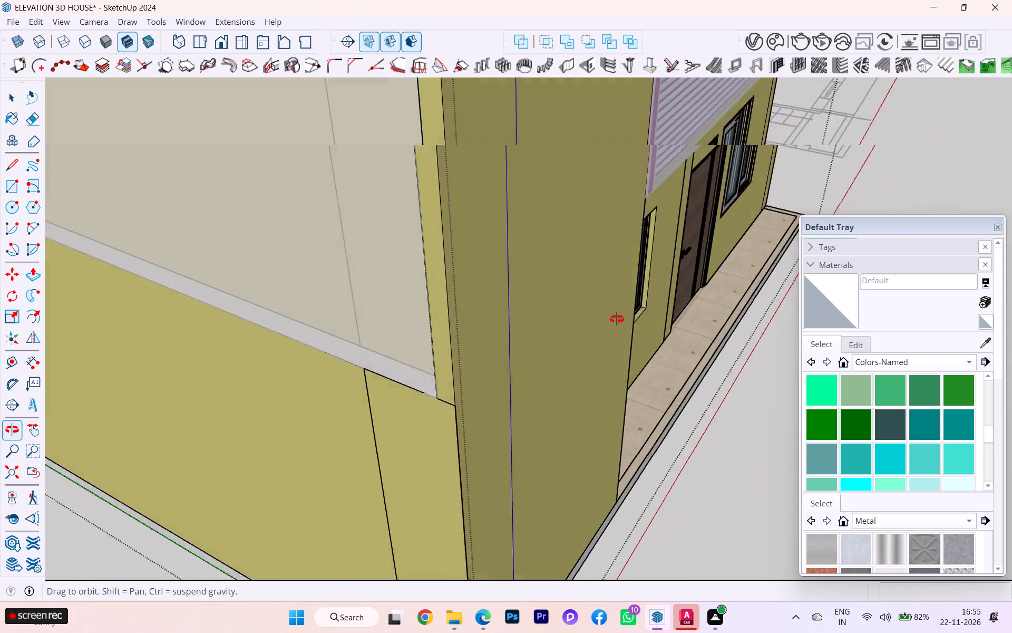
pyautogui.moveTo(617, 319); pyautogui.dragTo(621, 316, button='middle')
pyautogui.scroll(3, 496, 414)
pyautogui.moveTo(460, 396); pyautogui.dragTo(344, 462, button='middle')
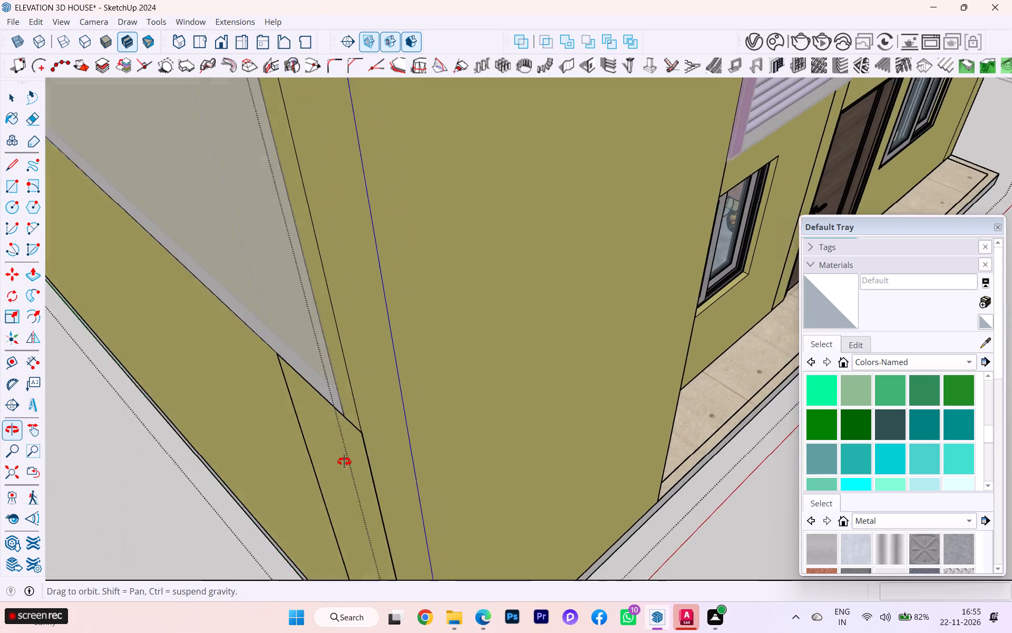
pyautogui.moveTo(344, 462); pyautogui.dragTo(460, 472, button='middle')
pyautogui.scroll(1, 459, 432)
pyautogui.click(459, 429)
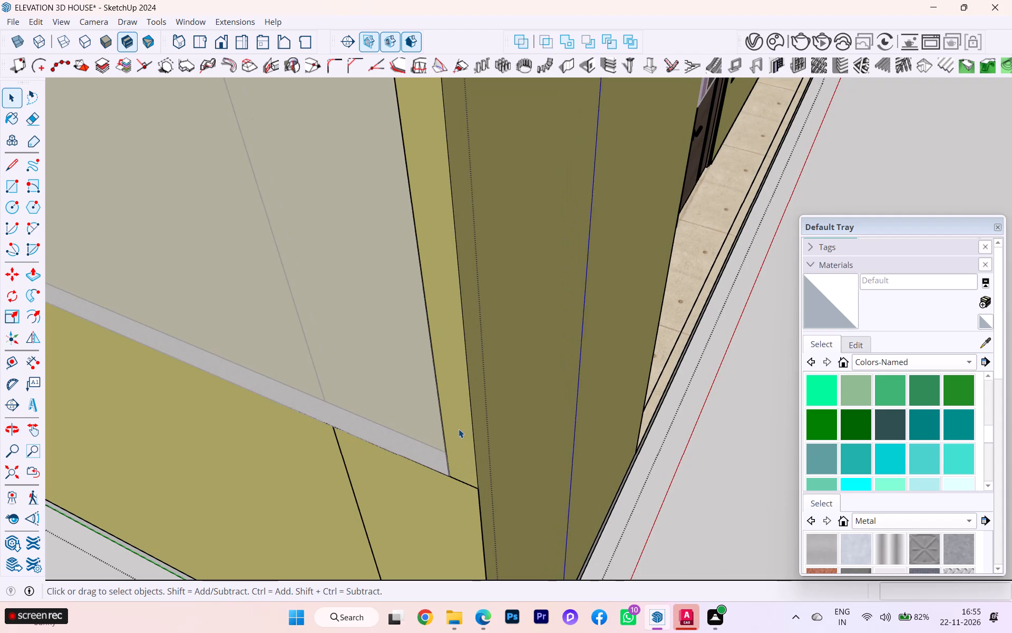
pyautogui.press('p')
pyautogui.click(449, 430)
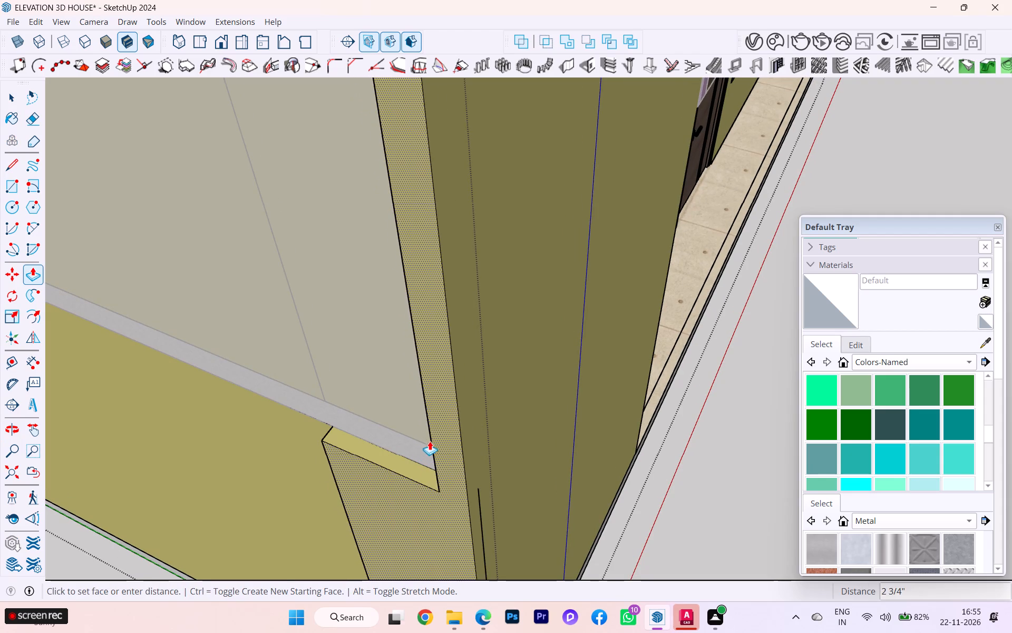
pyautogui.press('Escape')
# Erase the vertical dividing line on the side wall below the slab, near the front corner.
pyautogui.scroll(-4, 468, 394)
pyautogui.moveTo(475, 407); pyautogui.dragTo(406, 316, button='middle')
pyautogui.scroll(3, 340, 383)
pyautogui.scroll(-2, 342, 360)
pyautogui.scroll(7, 342, 358)
pyautogui.scroll(-1, 337, 341)
pyautogui.scroll(6, 337, 341)
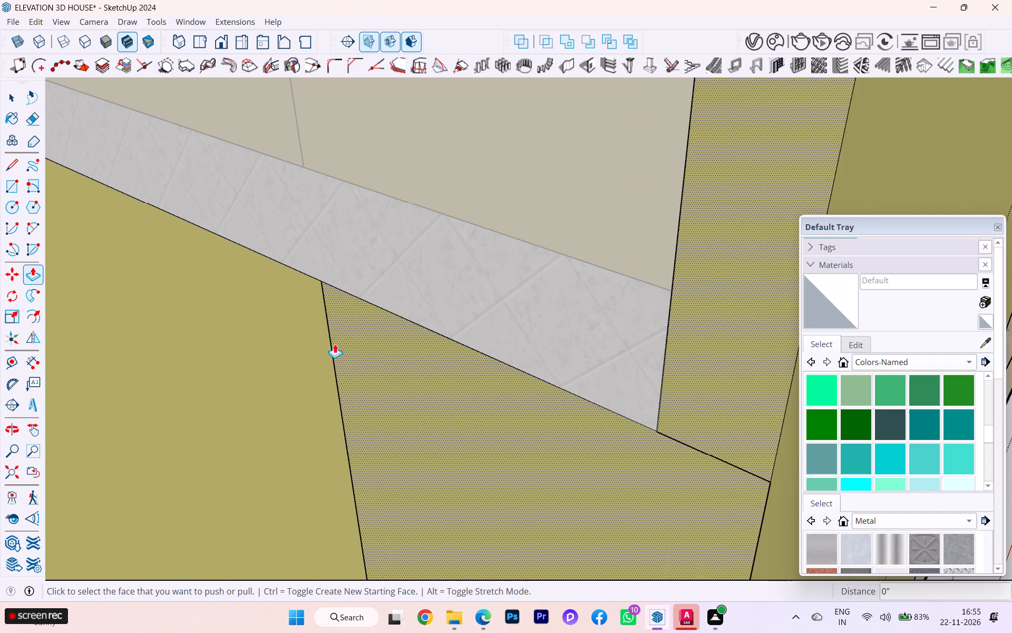
pyautogui.press('e')
pyautogui.click(328, 330)
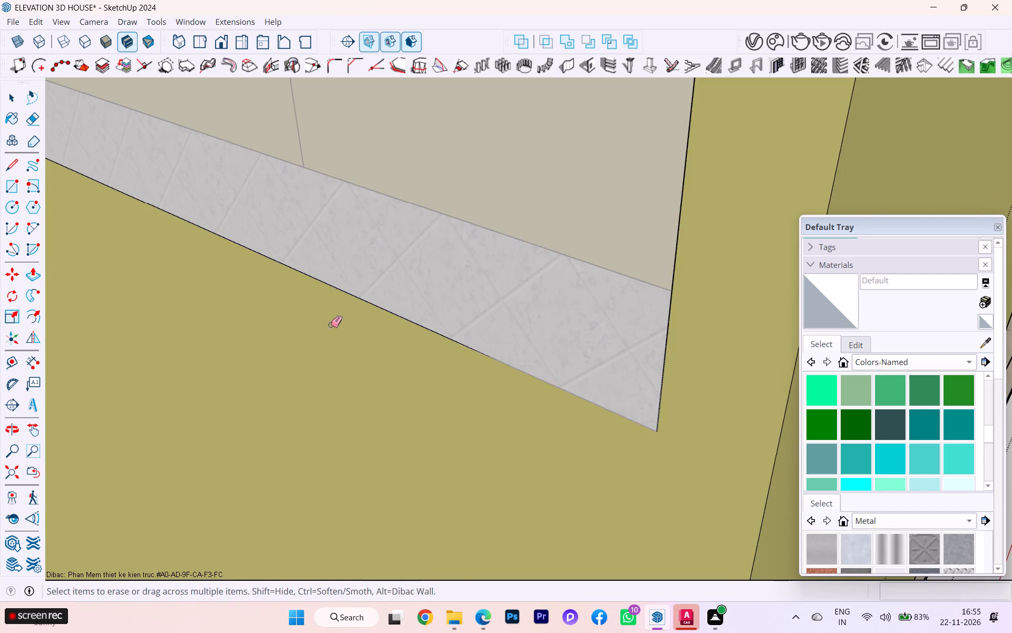
# Erase the leftover vertical edge on the railing-side end face of the raised front wall.
pyautogui.scroll(-2, 333, 322)
pyautogui.scroll(1, 333, 321)
pyautogui.scroll(-1, 333, 321)
pyautogui.scroll(1, 332, 320)
pyautogui.scroll(-2, 332, 320)
pyautogui.scroll(-1, 317, 267)
pyautogui.scroll(1, 317, 267)
pyautogui.scroll(-10, 317, 267)
pyautogui.scroll(3, 451, 262)
pyautogui.scroll(-1, 452, 262)
pyautogui.scroll(-1, 491, 238)
pyautogui.scroll(1, 492, 238)
pyautogui.scroll(-5, 492, 238)
pyautogui.scroll(5, 497, 229)
pyautogui.scroll(-2, 497, 229)
pyautogui.scroll(2, 496, 230)
pyautogui.scroll(-1, 496, 230)
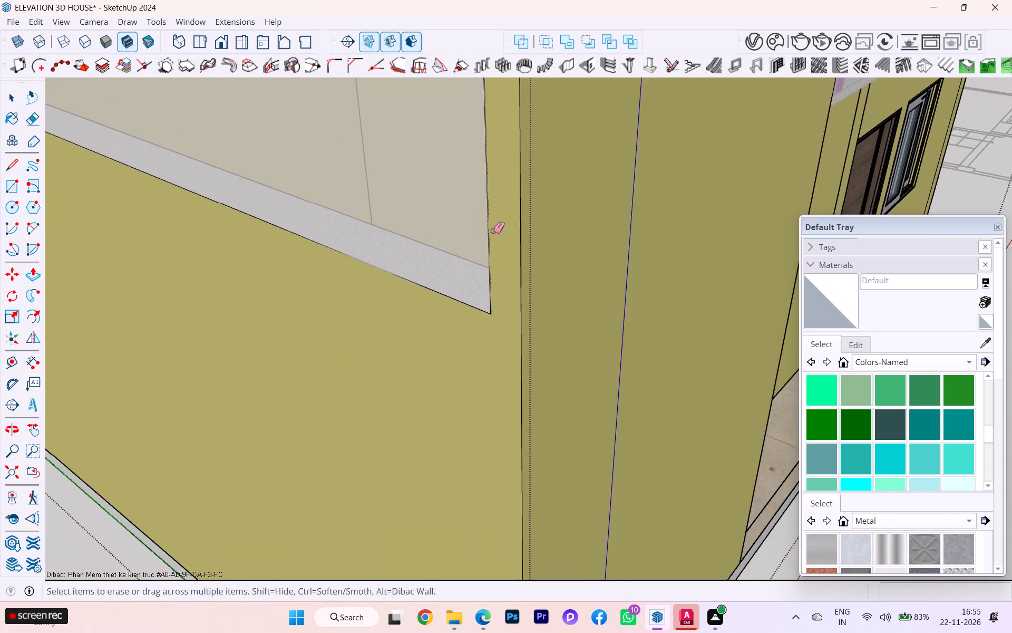
pyautogui.scroll(-3, 493, 231)
pyautogui.scroll(2, 440, 210)
pyautogui.scroll(-7, 439, 210)
pyautogui.moveTo(561, 188); pyautogui.dragTo(274, 209, button='middle')
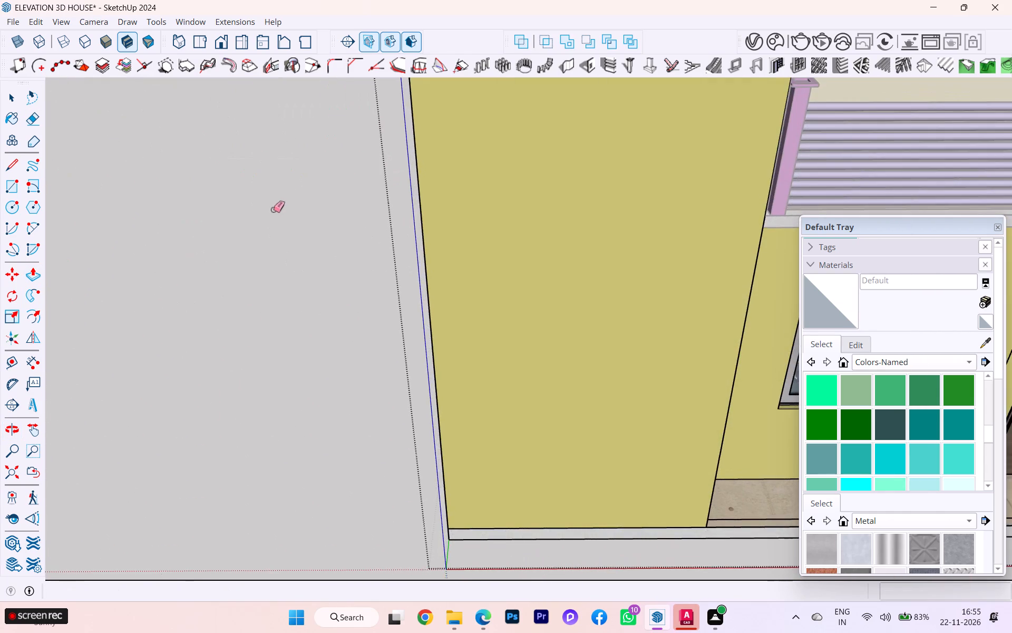
pyautogui.scroll(-2, 273, 209)
pyautogui.scroll(2, 273, 212)
pyautogui.scroll(-2, 273, 213)
pyautogui.scroll(1, 273, 215)
pyautogui.scroll(-4, 324, 219)
pyautogui.scroll(4, 270, 227)
pyautogui.scroll(-1, 270, 227)
pyautogui.scroll(1, 270, 227)
pyautogui.scroll(-2, 270, 227)
pyautogui.scroll(-5, 221, 246)
pyautogui.moveTo(207, 252); pyautogui.dragTo(148, 270, button='middle')
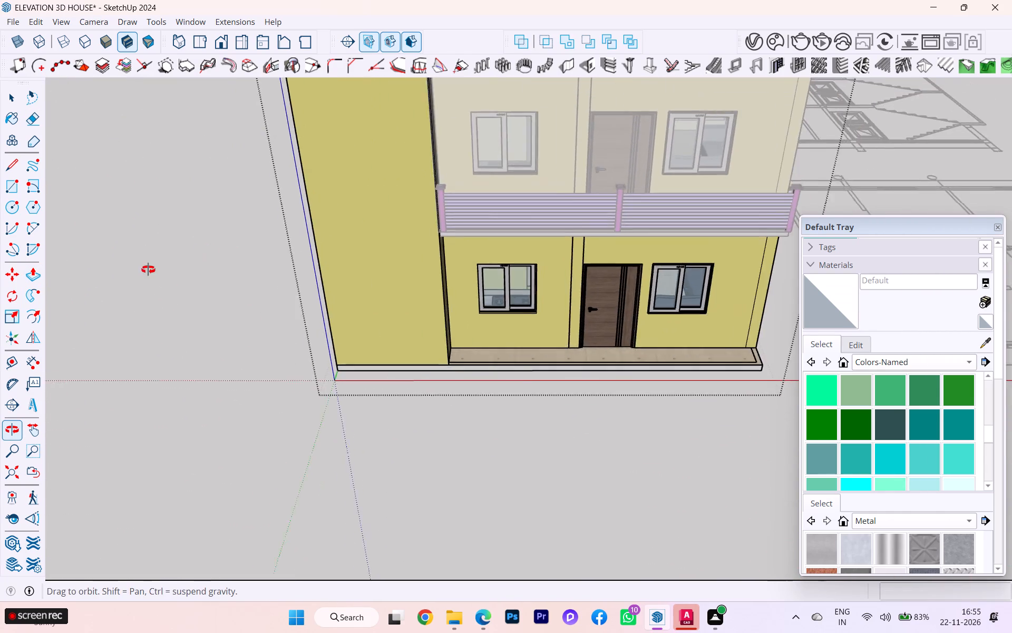
pyautogui.moveTo(148, 270); pyautogui.dragTo(4, 304, button='middle')
pyautogui.scroll(4, 132, 132)
pyautogui.scroll(-2, 170, 110)
pyautogui.scroll(3, 170, 110)
pyautogui.scroll(-1, 249, 108)
pyautogui.scroll(4, 249, 108)
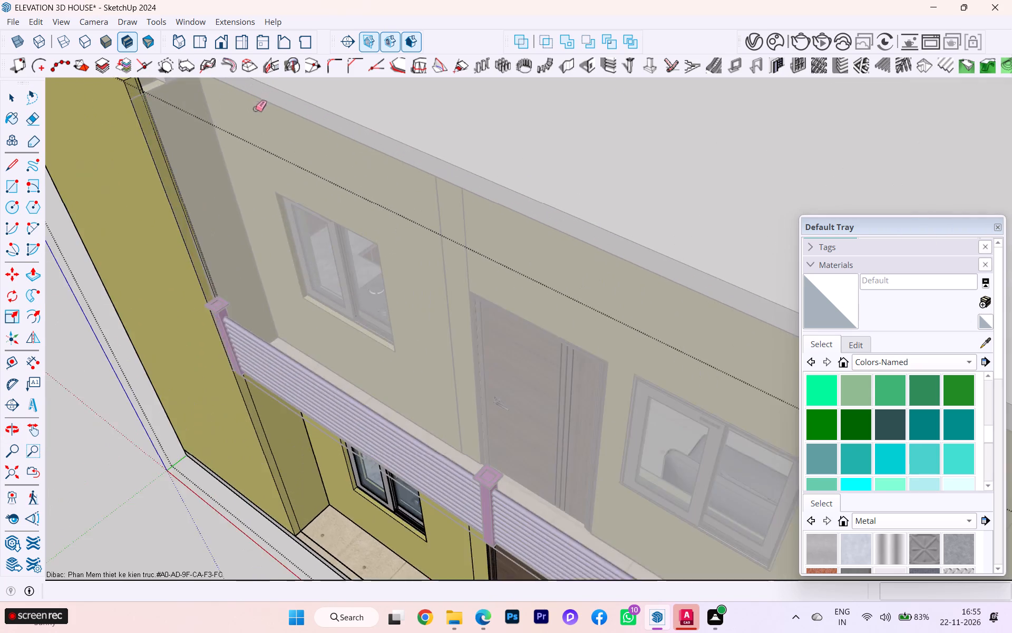
pyautogui.scroll(-3, 260, 108)
pyautogui.moveTo(310, 114); pyautogui.dragTo(479, 160, button='middle')
pyautogui.scroll(-5, 578, 117)
pyautogui.scroll(1, 350, 193)
pyautogui.scroll(-1, 310, 205)
pyautogui.scroll(11, 306, 206)
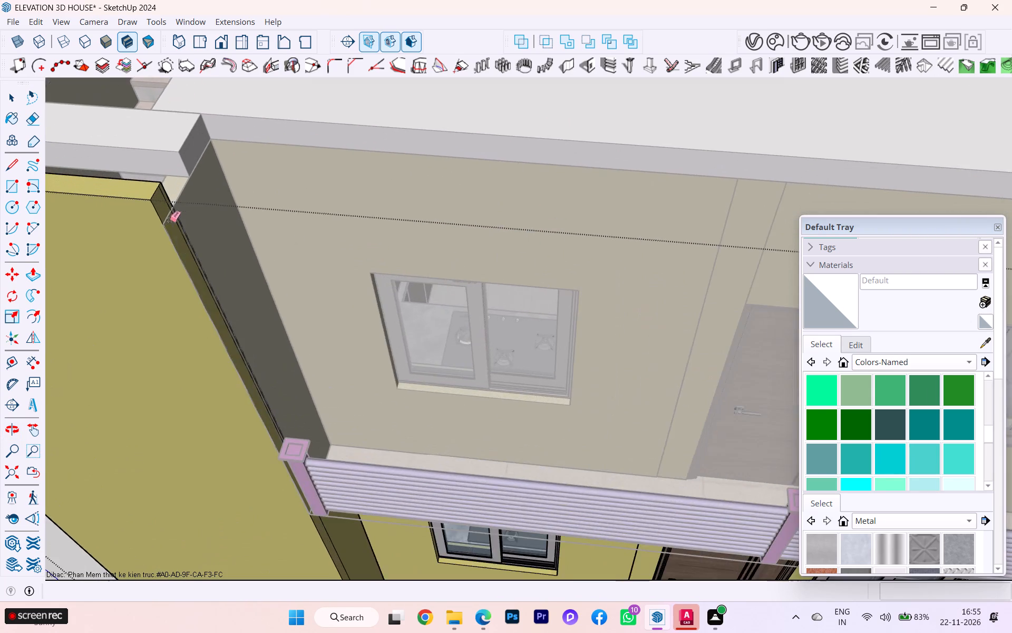
pyautogui.scroll(6, 169, 219)
pyautogui.scroll(-1, 177, 196)
pyautogui.scroll(6, 177, 196)
pyautogui.click(144, 190)
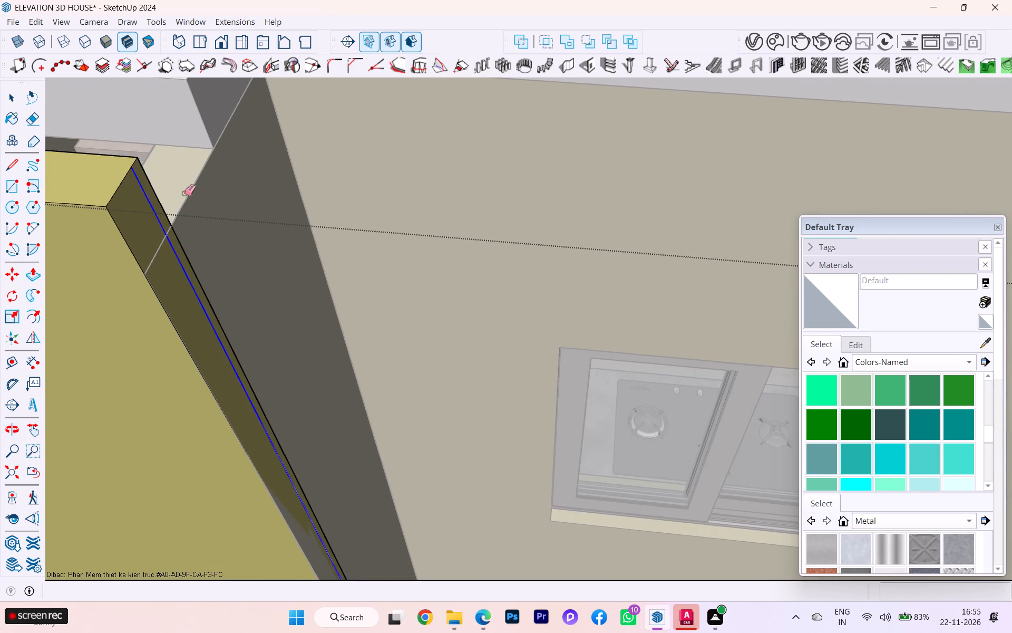
pyautogui.scroll(-2, 207, 230)
pyautogui.scroll(1, 219, 231)
pyautogui.scroll(-1, 221, 231)
pyautogui.scroll(1, 196, 257)
pyautogui.scroll(-2, 196, 258)
pyautogui.scroll(3, 194, 259)
pyautogui.scroll(-6, 342, 198)
pyautogui.scroll(4, 451, 159)
pyautogui.scroll(-1, 452, 159)
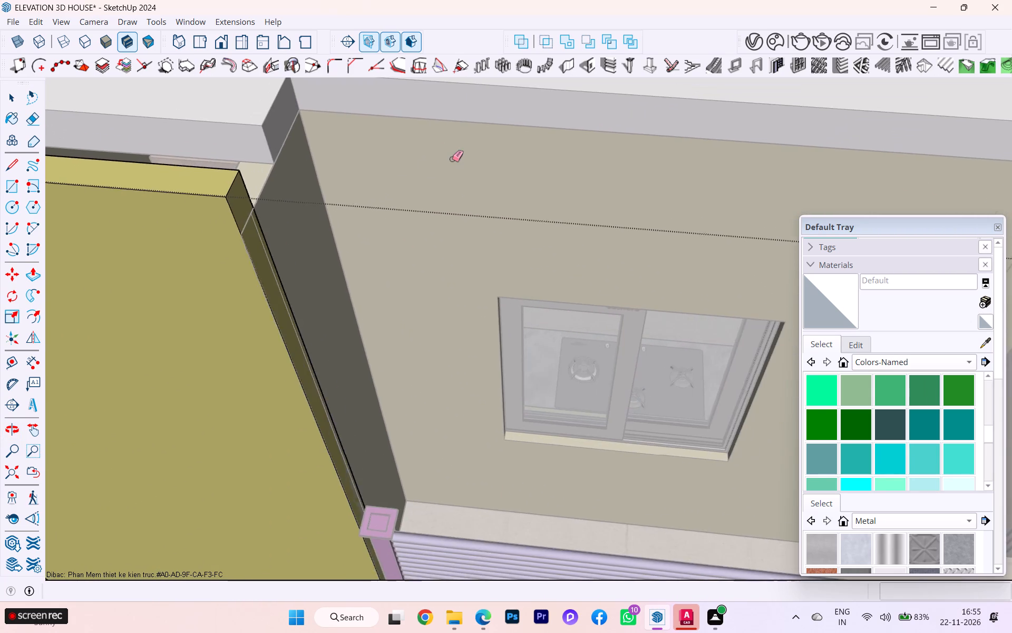
# Close the front wall geometry that is open for editing and return to the whole house model.
pyautogui.scroll(-6, 452, 159)
pyautogui.scroll(3, 460, 160)
pyautogui.scroll(-2, 460, 160)
pyautogui.scroll(1, 460, 160)
pyautogui.scroll(-2, 460, 160)
pyautogui.scroll(4, 229, 168)
pyautogui.scroll(-3, 225, 169)
pyautogui.click(13, 98)
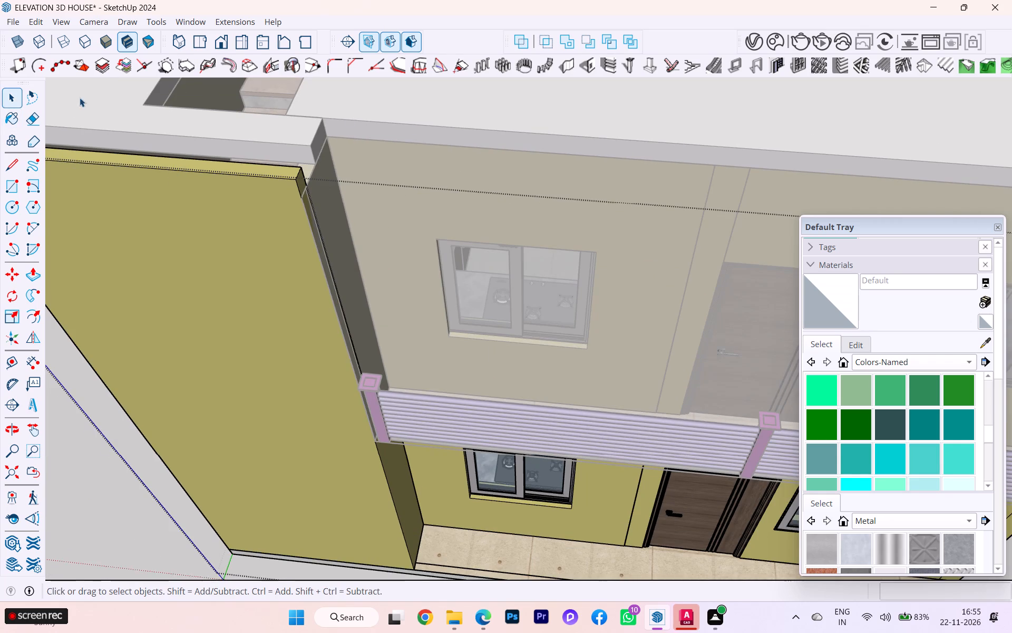
pyautogui.scroll(-2, 433, 128)
pyautogui.scroll(1, 480, 140)
pyautogui.scroll(-4, 488, 141)
pyautogui.click(164, 318)
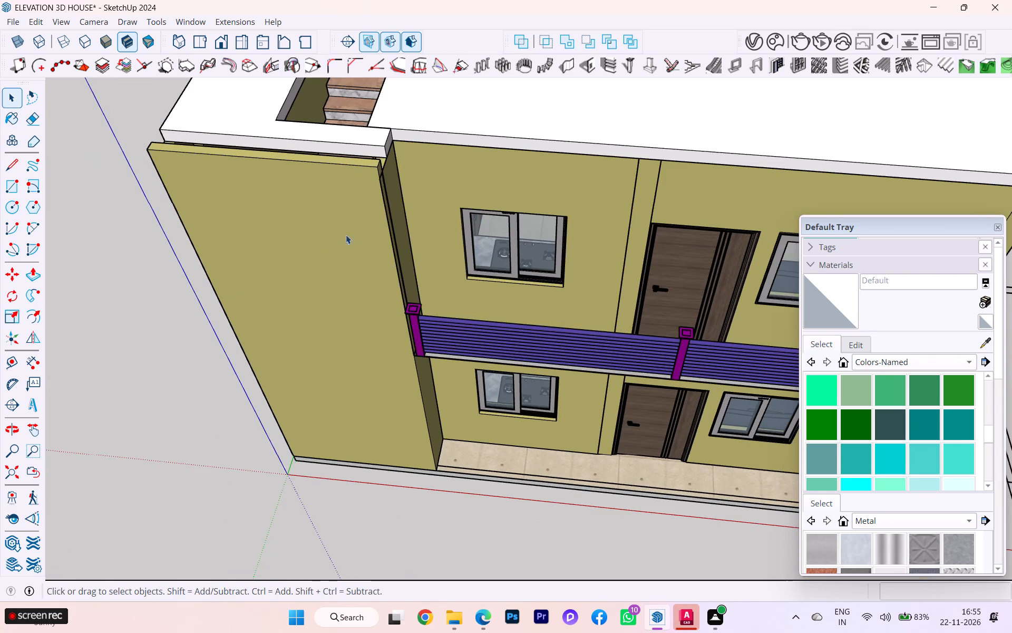
# Open the house wall geometry and delete the short horizontal edge crossing the railing-side end face of the raised front wall.
pyautogui.scroll(5, 387, 169)
pyautogui.scroll(-1, 387, 169)
pyautogui.scroll(5, 387, 169)
pyautogui.scroll(-2, 377, 184)
pyautogui.moveTo(359, 194); pyautogui.dragTo(165, 199, button='middle')
pyautogui.scroll(7, 359, 103)
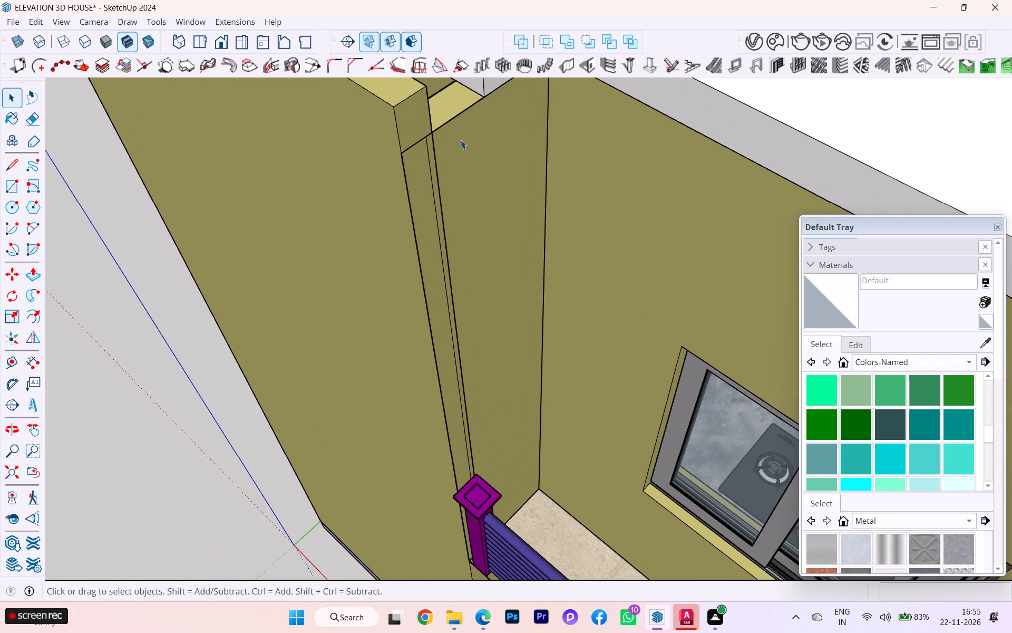
pyautogui.click(453, 122)
pyautogui.doubleClick(436, 129)
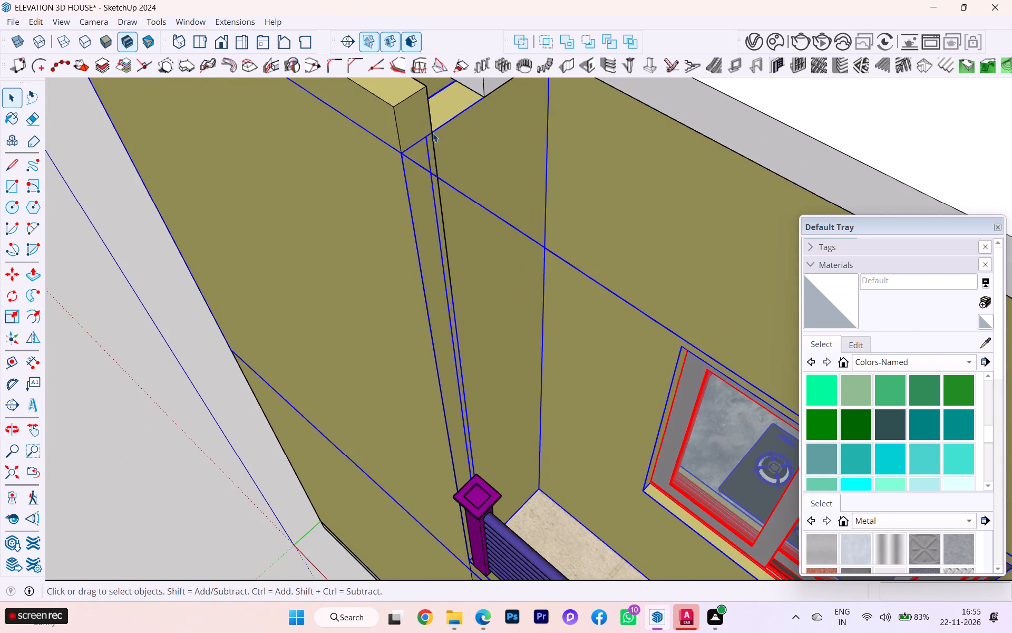
pyautogui.click(430, 135)
pyautogui.scroll(3, 425, 138)
pyautogui.click(414, 141)
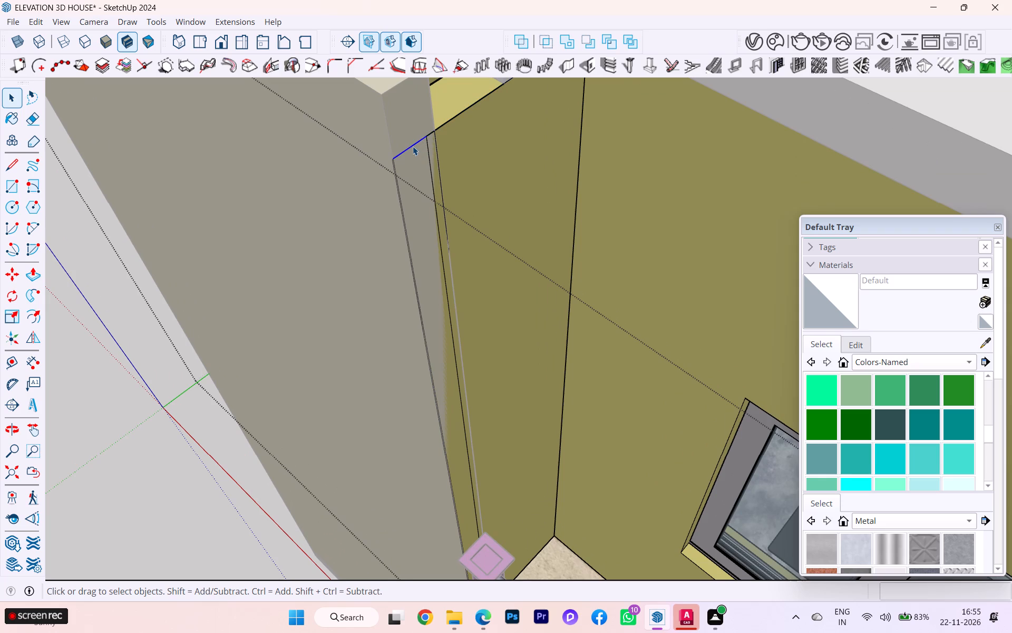
pyautogui.press('Delete')
# Delete the overlapping vertical edge and leftover edge stub beside the front wall's railing-side end, and close the wall geometry.
pyautogui.scroll(7, 451, 140)
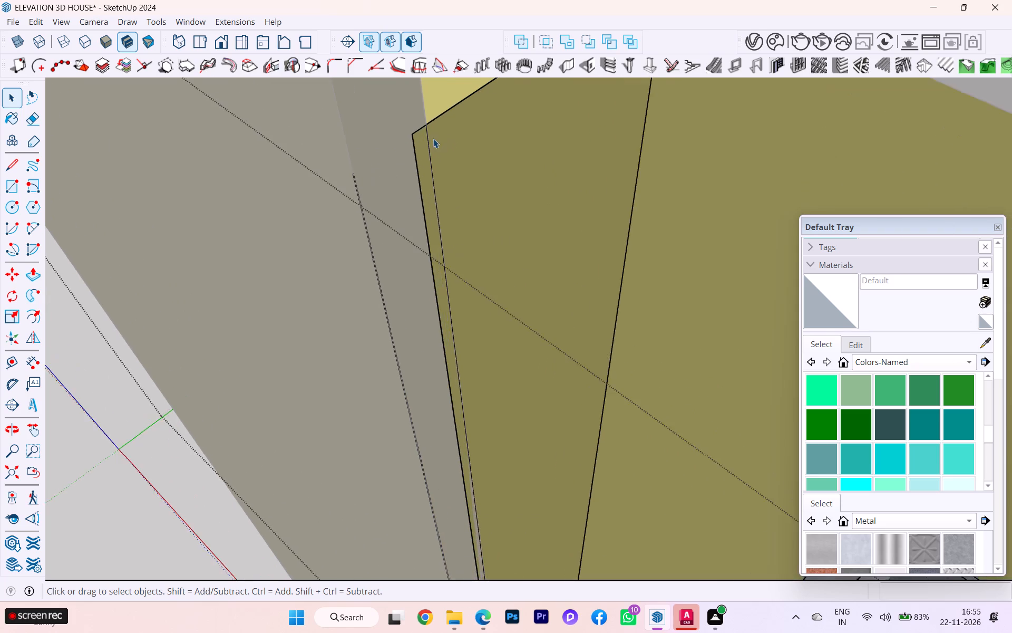
pyautogui.scroll(3, 421, 137)
pyautogui.scroll(-6, 409, 128)
pyautogui.click(413, 127)
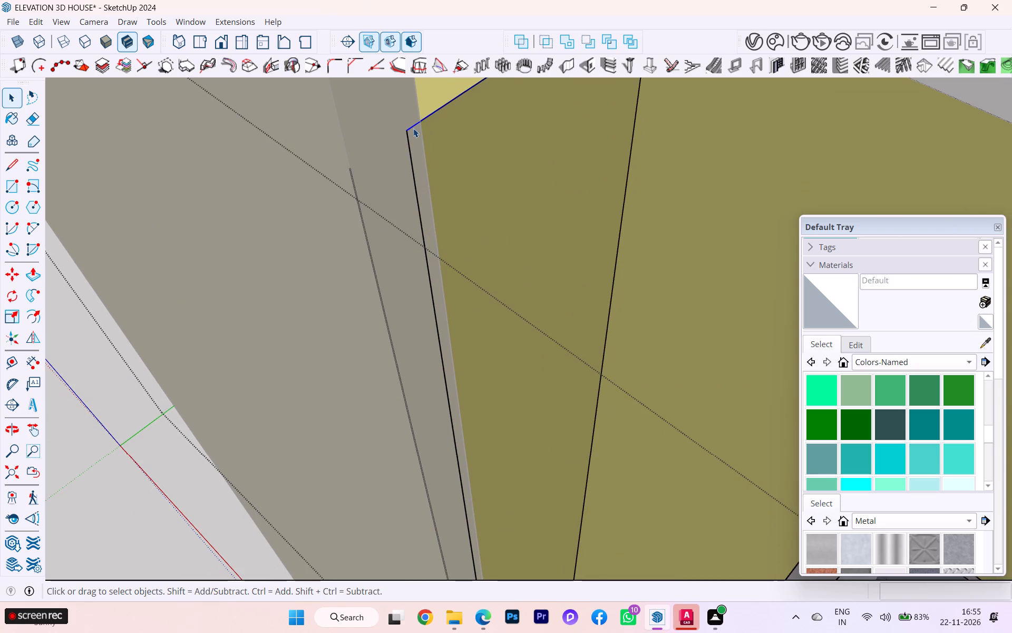
pyautogui.click(407, 147)
pyautogui.press('Delete')
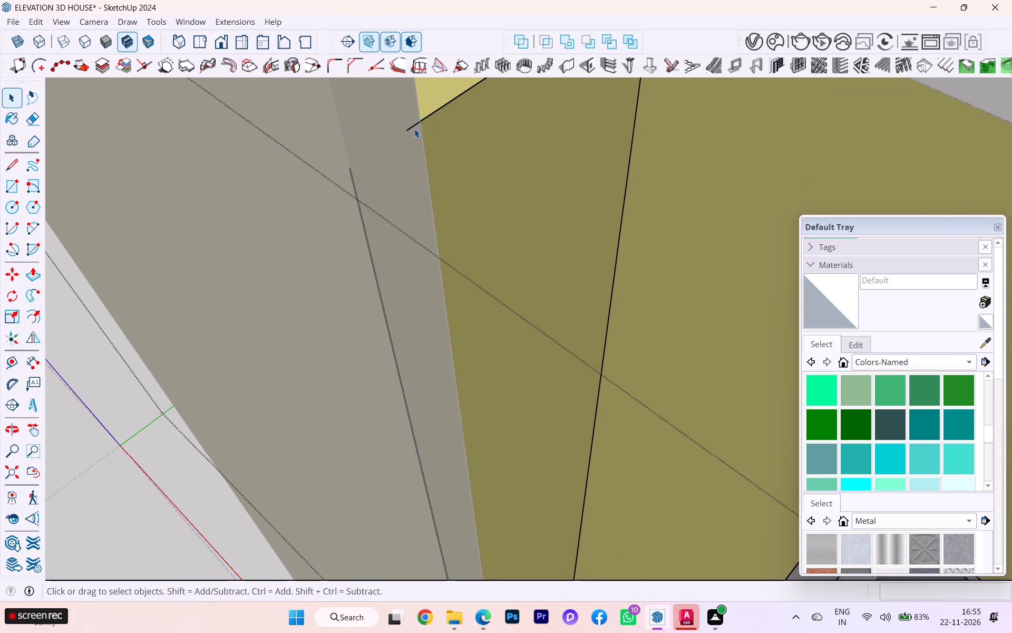
pyautogui.click(412, 127)
pyautogui.press('Delete')
pyautogui.scroll(1, 412, 128)
pyautogui.scroll(-5, 413, 129)
pyautogui.scroll(1, 411, 150)
pyautogui.scroll(-1, 412, 151)
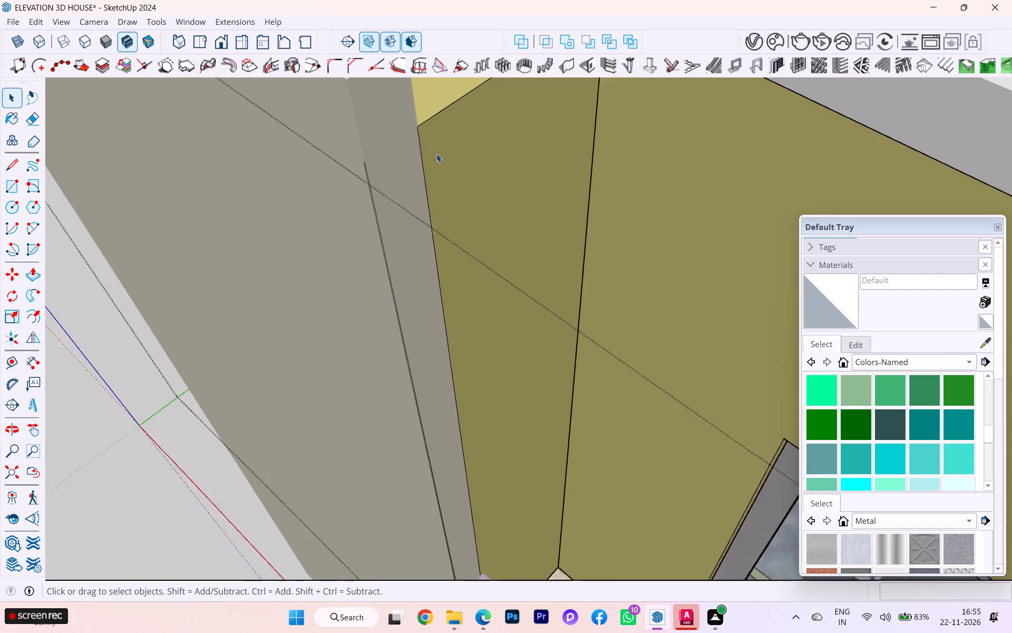
pyautogui.scroll(-3, 436, 154)
pyautogui.scroll(1, 497, 138)
pyautogui.scroll(-2, 497, 138)
pyautogui.scroll(3, 497, 138)
pyautogui.scroll(-1, 497, 138)
pyautogui.click(89, 320)
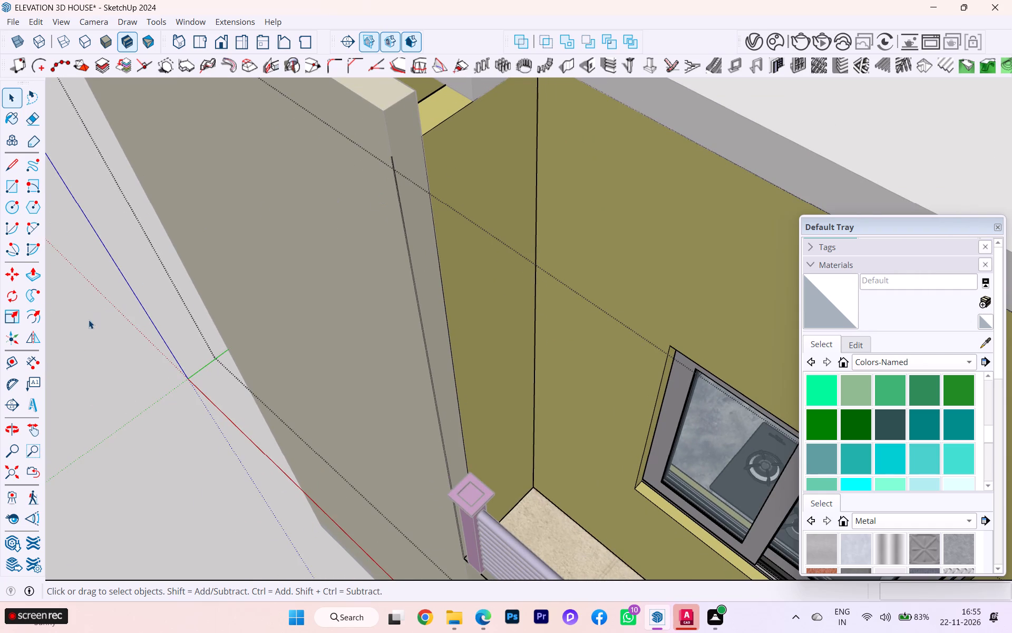
pyautogui.click(105, 314)
# Reopen the house wall geometry, delete the leftover vertical edge along the front wall's railing-side outer corner, and close it.
pyautogui.scroll(1, 403, 156)
pyautogui.scroll(-1, 403, 156)
pyautogui.scroll(2, 403, 156)
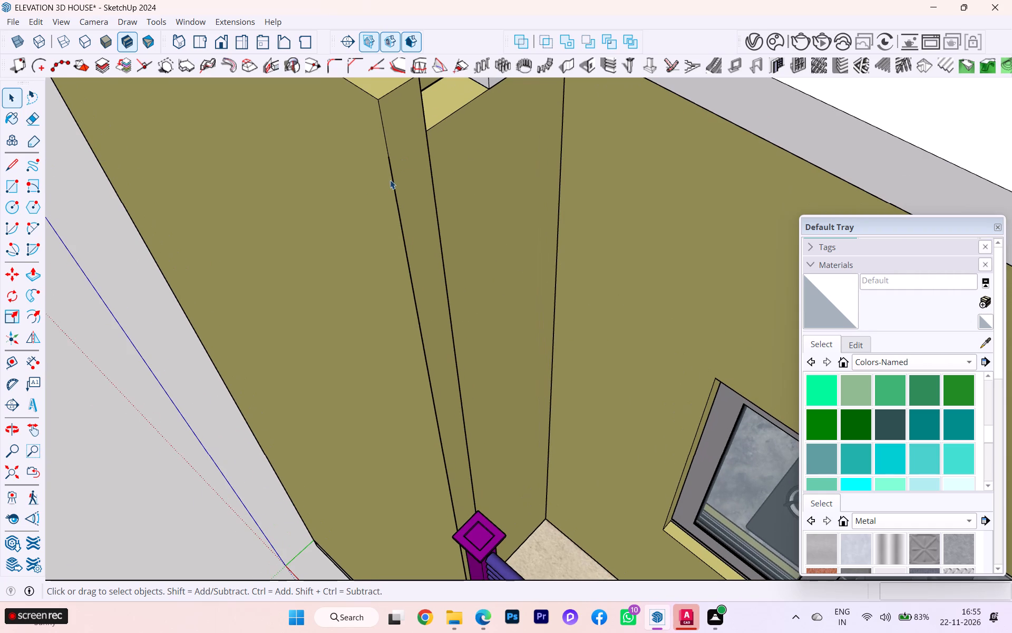
pyautogui.click(390, 180)
pyautogui.click(394, 179)
pyautogui.doubleClick(393, 183)
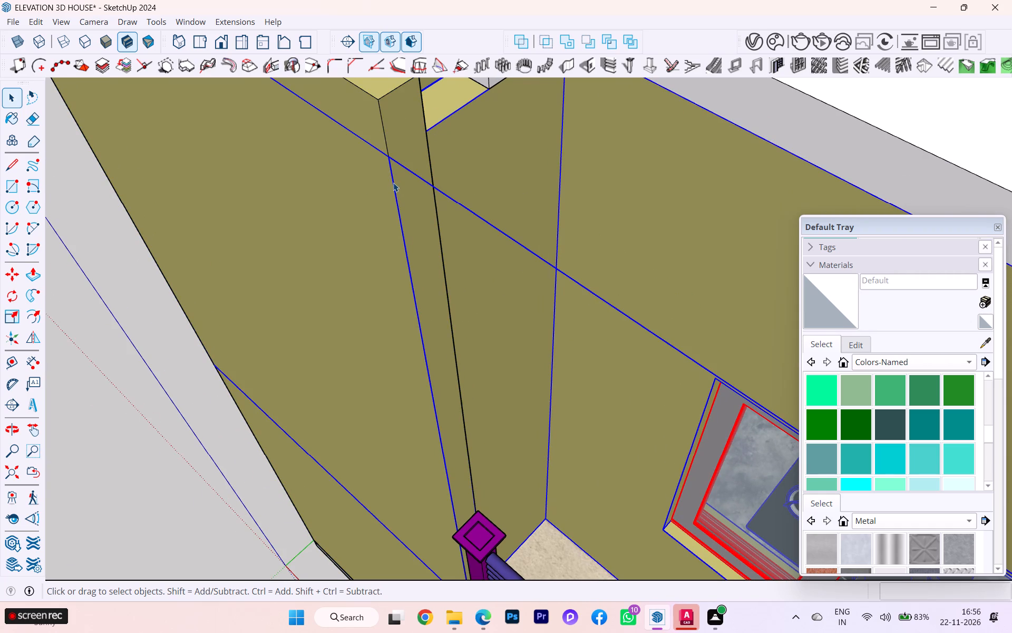
pyautogui.click(393, 185)
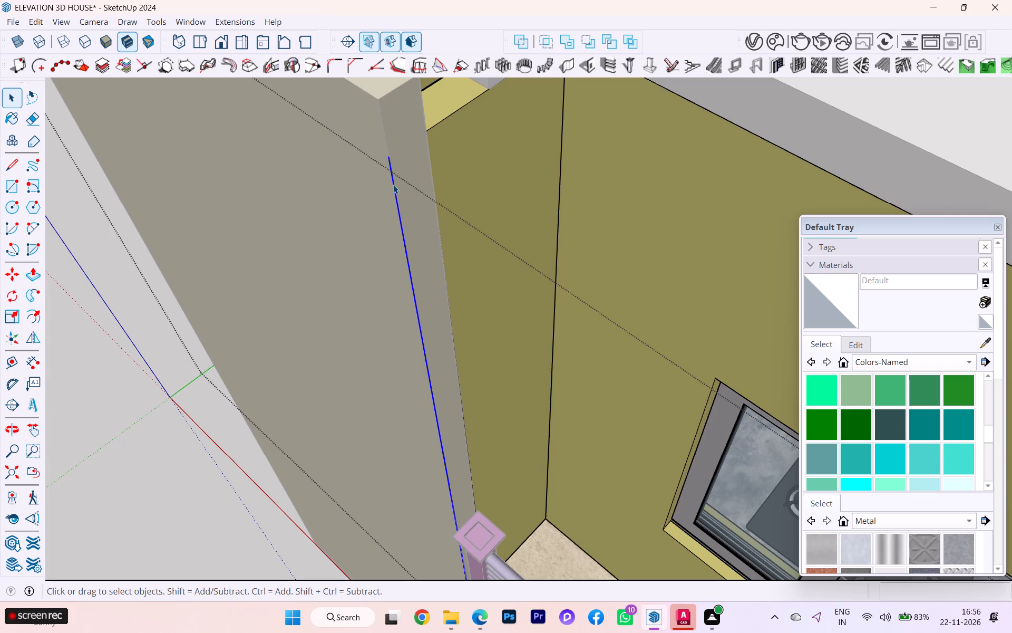
pyautogui.press('Delete')
pyautogui.scroll(-4, 426, 174)
pyautogui.scroll(1, 440, 180)
pyautogui.scroll(-1, 444, 181)
pyautogui.click(119, 347)
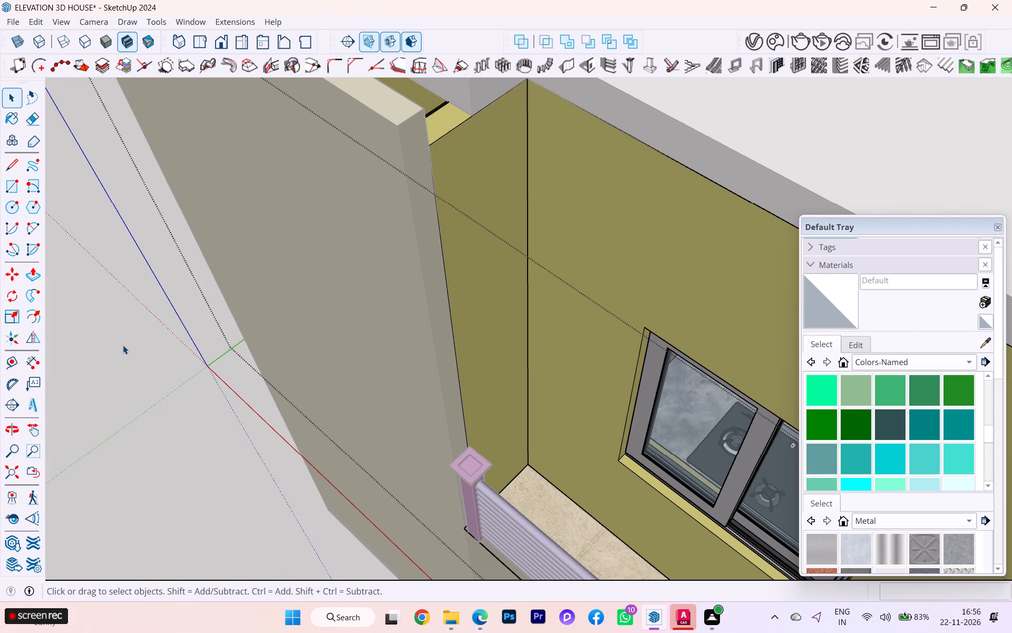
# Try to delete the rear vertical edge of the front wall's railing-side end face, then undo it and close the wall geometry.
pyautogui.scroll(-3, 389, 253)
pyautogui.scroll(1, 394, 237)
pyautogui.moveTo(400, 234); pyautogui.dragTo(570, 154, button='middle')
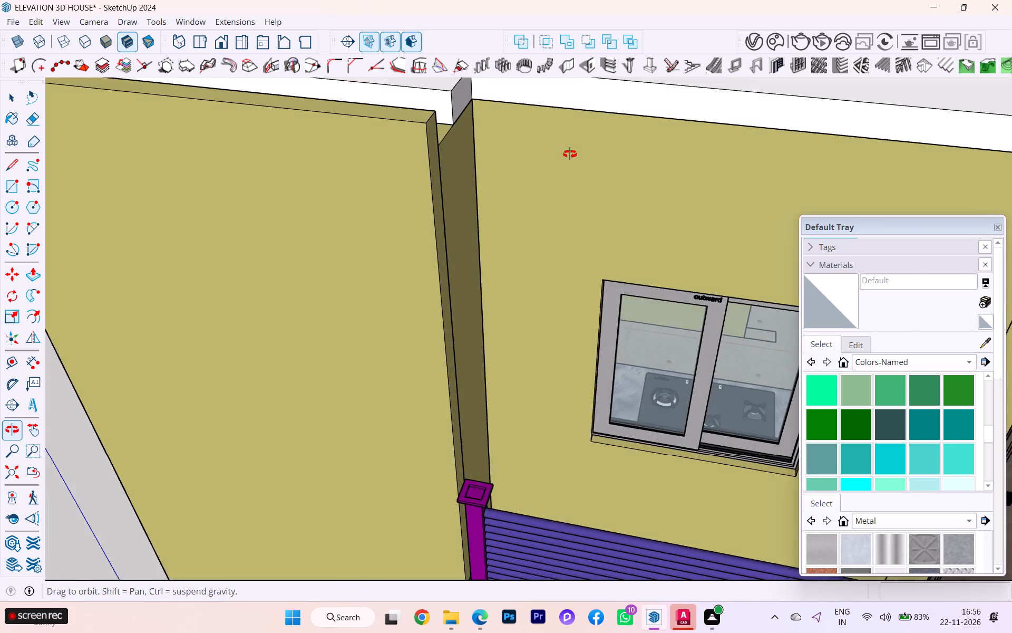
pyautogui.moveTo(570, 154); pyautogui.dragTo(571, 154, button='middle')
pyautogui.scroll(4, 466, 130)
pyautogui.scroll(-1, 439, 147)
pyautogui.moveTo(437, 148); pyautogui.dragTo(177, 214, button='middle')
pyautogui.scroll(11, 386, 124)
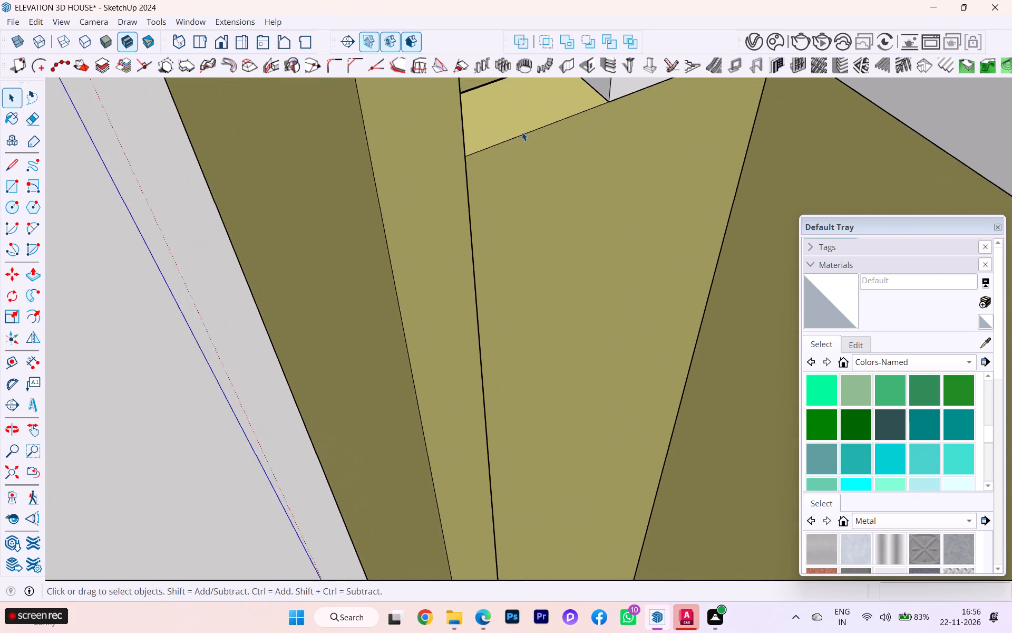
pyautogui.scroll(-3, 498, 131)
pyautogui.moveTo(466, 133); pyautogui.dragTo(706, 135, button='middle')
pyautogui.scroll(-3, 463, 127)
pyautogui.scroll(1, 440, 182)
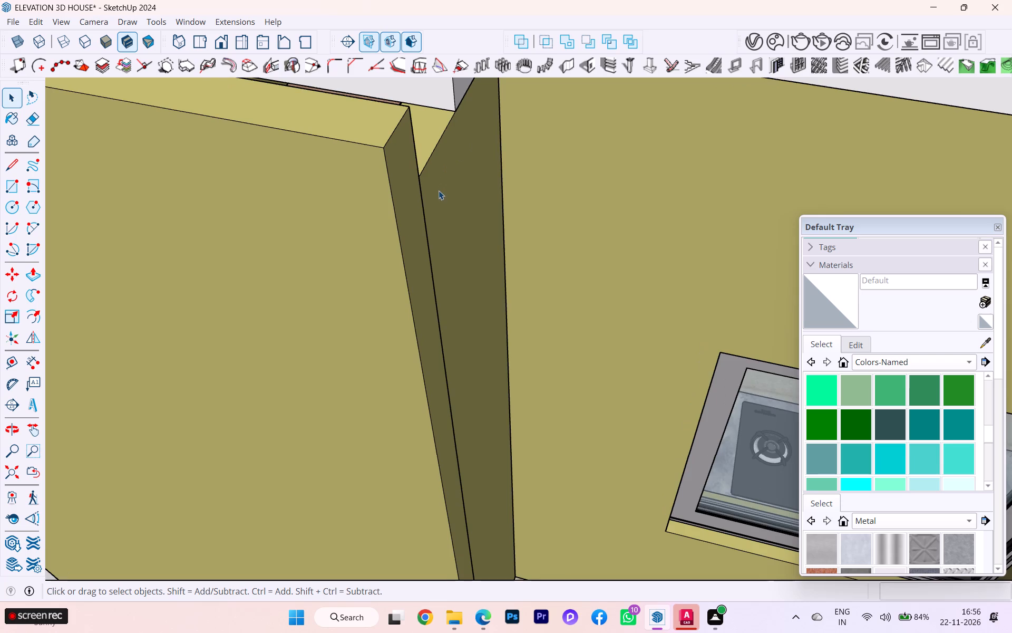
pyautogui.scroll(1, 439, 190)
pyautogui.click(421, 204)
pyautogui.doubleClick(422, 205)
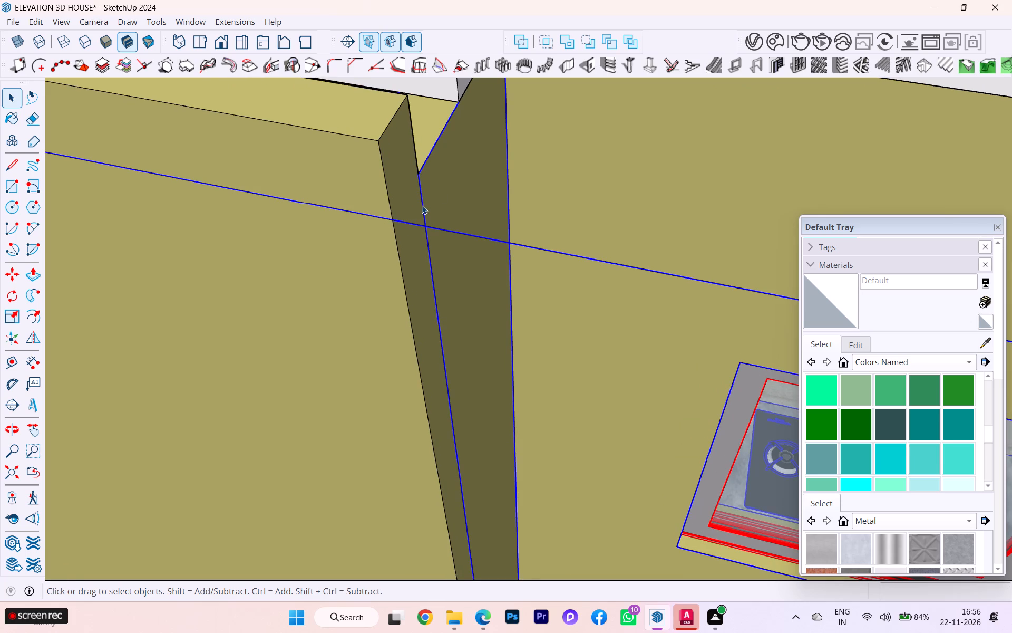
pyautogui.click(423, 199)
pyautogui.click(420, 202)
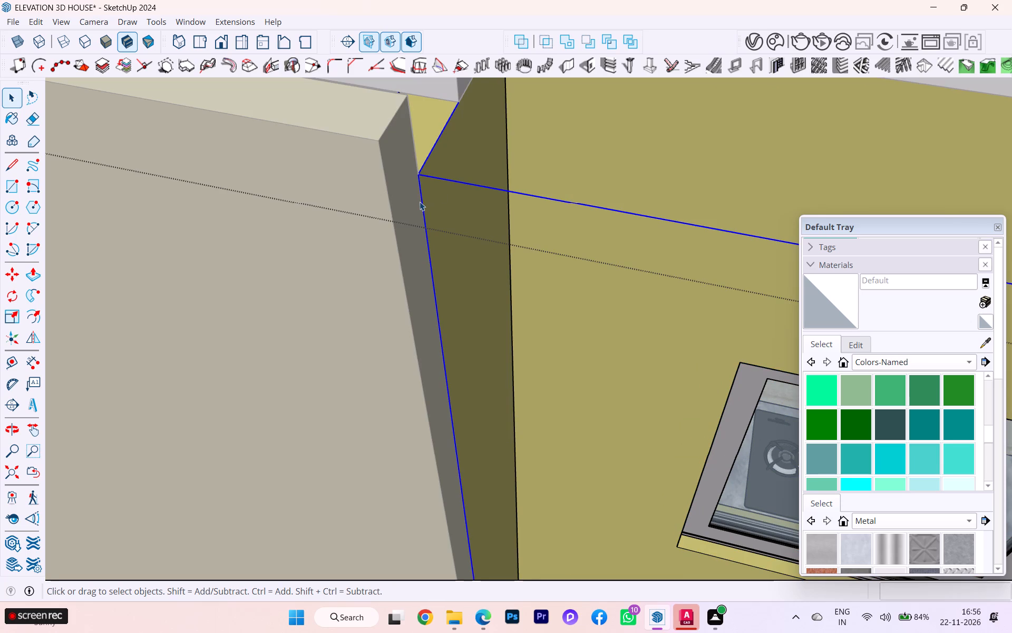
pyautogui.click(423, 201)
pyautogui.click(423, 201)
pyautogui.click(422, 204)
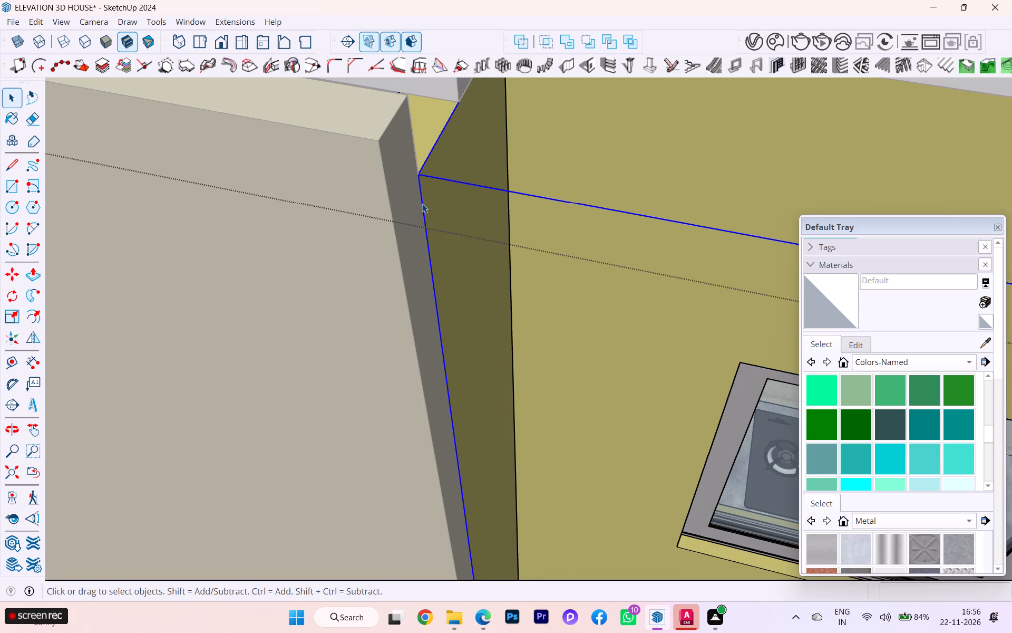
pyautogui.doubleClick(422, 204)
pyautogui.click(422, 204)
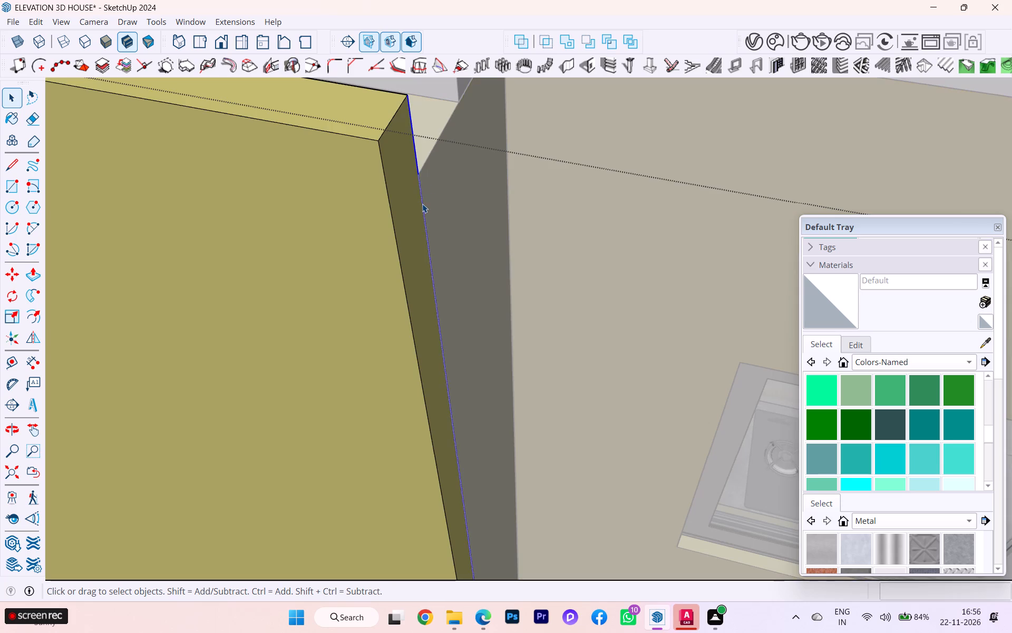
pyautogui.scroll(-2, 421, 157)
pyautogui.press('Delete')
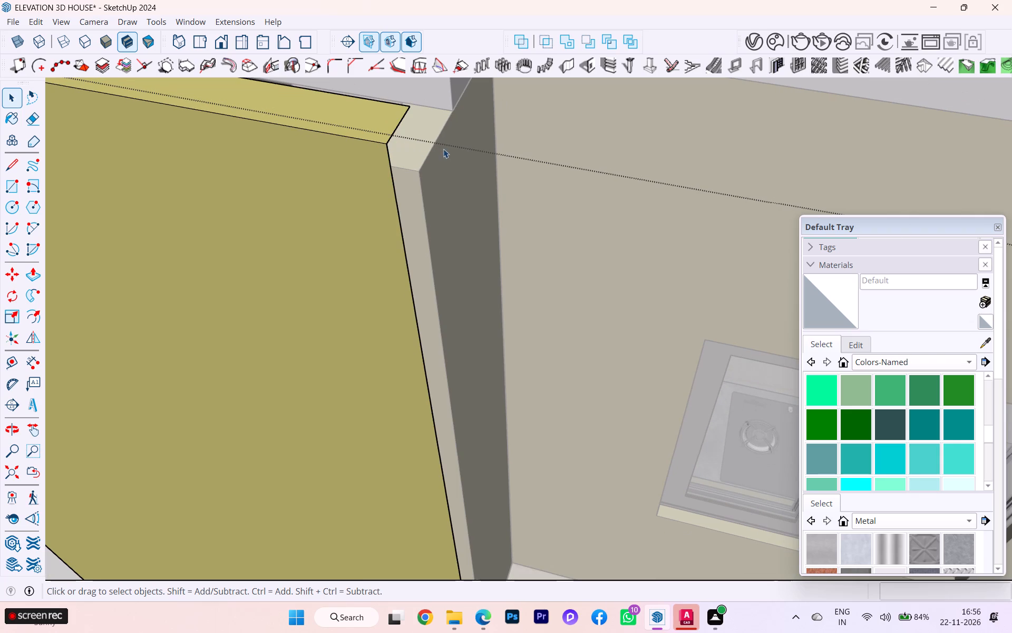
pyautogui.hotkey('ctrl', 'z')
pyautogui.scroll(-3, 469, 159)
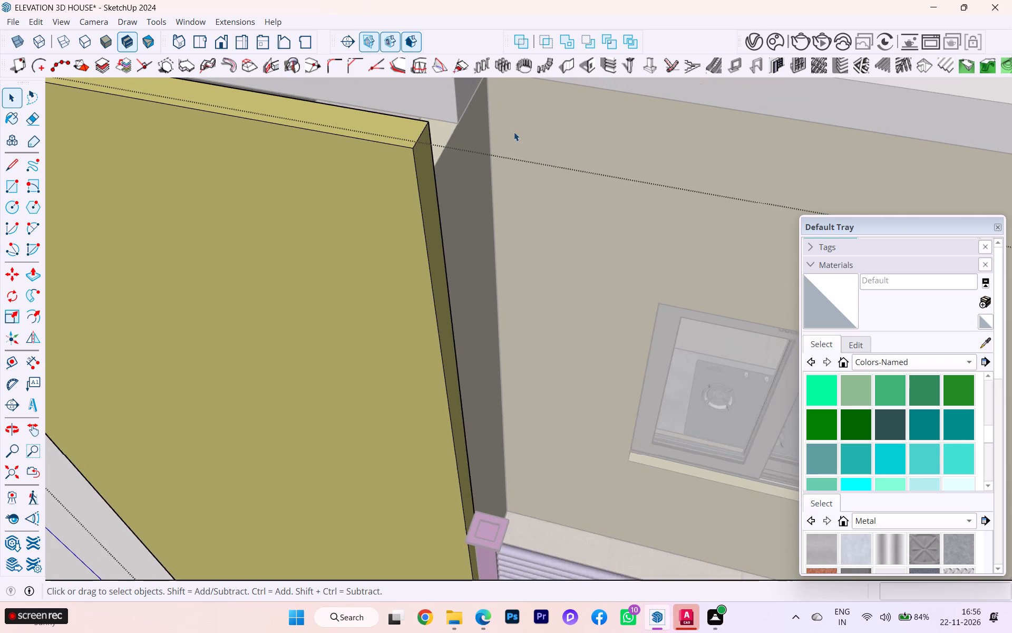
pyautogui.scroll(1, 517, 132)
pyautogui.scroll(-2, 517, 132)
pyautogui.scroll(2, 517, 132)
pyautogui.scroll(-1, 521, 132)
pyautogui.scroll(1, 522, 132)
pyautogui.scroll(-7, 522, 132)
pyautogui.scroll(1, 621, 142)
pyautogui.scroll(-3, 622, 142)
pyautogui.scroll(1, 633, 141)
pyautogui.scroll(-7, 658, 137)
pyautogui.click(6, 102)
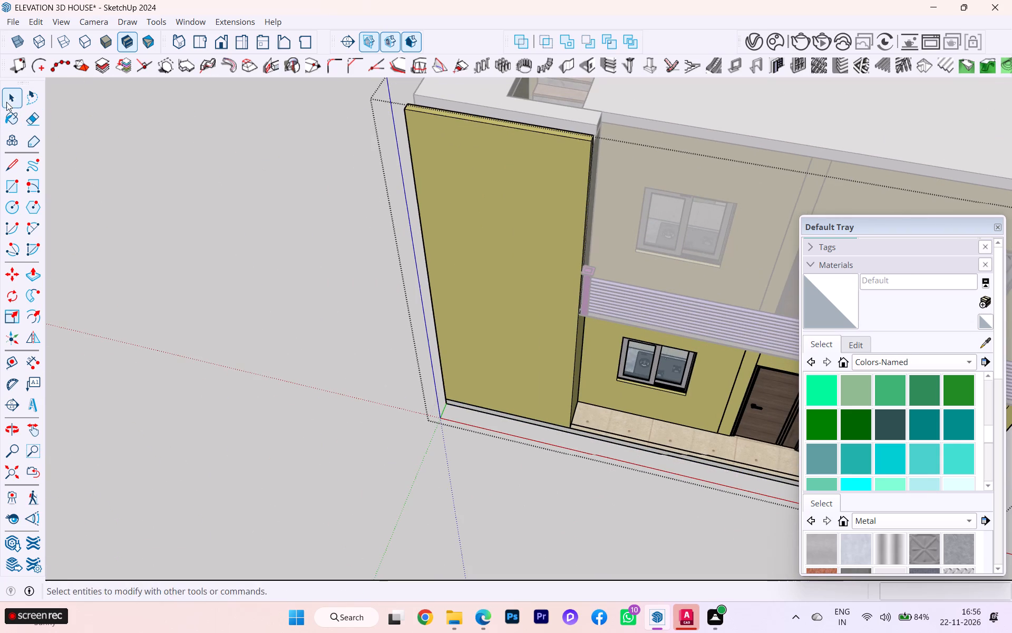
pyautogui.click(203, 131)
# Open the front wall geometry and delete the short vertical edge on its inner face near the outer side-wall corner.
pyautogui.scroll(6, 439, 142)
pyautogui.scroll(-3, 476, 141)
pyautogui.scroll(2, 476, 141)
pyautogui.scroll(-2, 476, 141)
pyautogui.scroll(1, 476, 141)
pyautogui.scroll(-1, 451, 137)
pyautogui.moveTo(439, 137); pyautogui.dragTo(624, 127, button='middle')
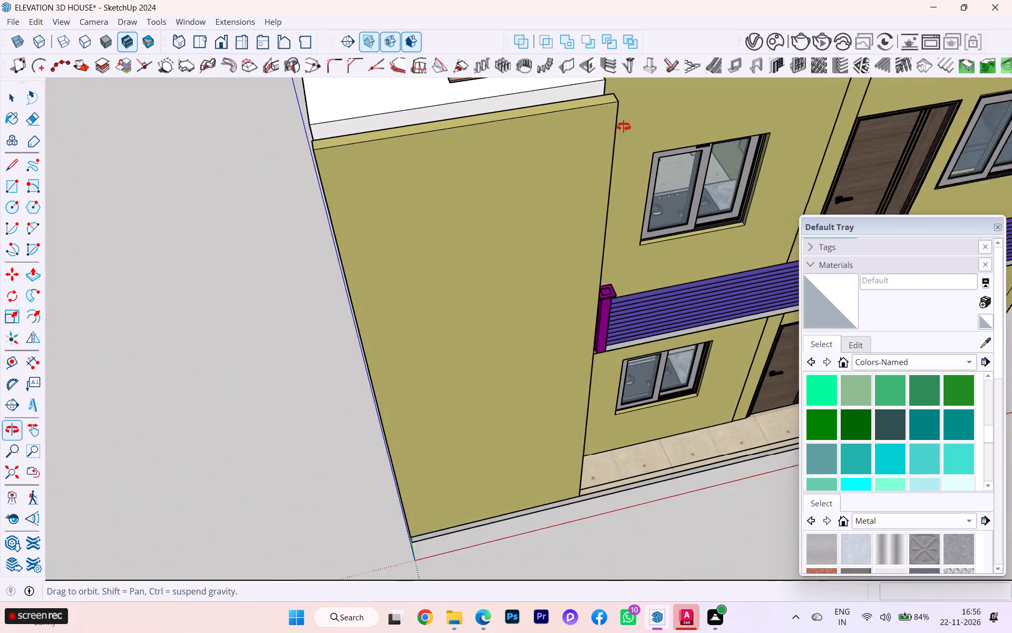
pyautogui.moveTo(624, 127); pyautogui.dragTo(698, 99, button='middle')
pyautogui.scroll(5, 328, 193)
pyautogui.scroll(-1, 308, 176)
pyautogui.moveTo(386, 177); pyautogui.dragTo(639, 148, button='middle')
pyautogui.scroll(-1, 537, 150)
pyautogui.moveTo(474, 161); pyautogui.dragTo(694, 260, button='middle')
pyautogui.scroll(5, 694, 260)
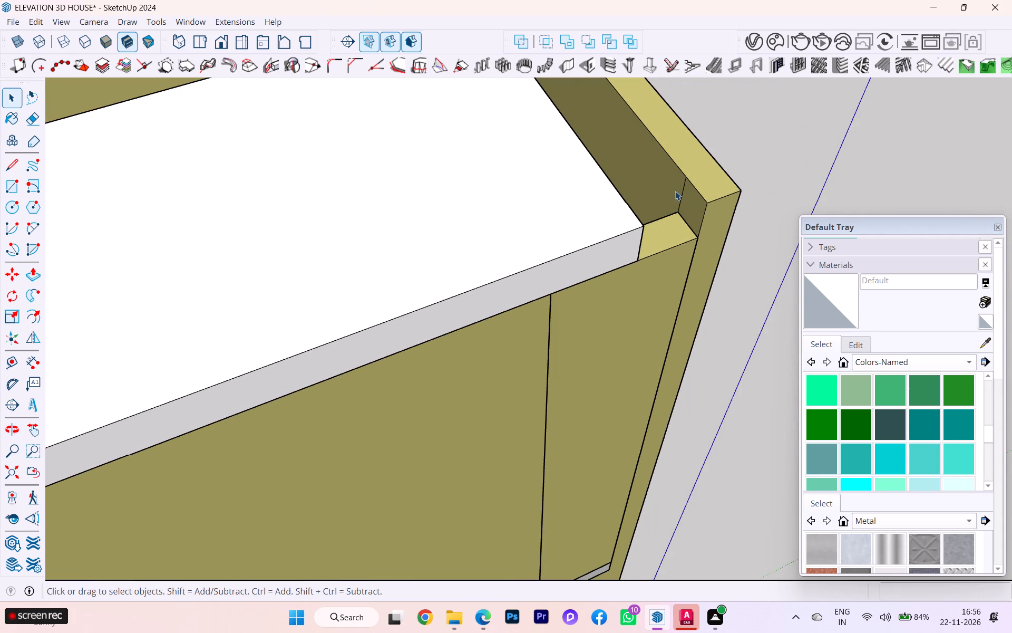
pyautogui.click(686, 187)
pyautogui.scroll(2, 684, 188)
pyautogui.doubleClick(684, 190)
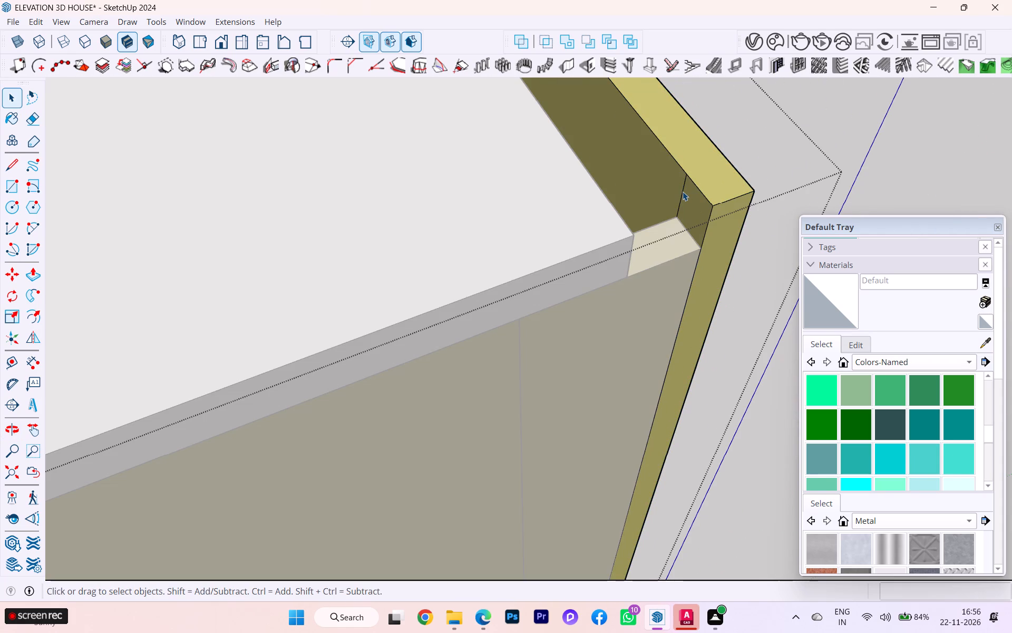
pyautogui.click(683, 191)
pyautogui.press('Delete')
# Delete the two short vertical edges on the front wall's inner face near the railing-side end and close the geometry.
pyautogui.scroll(-2, 617, 192)
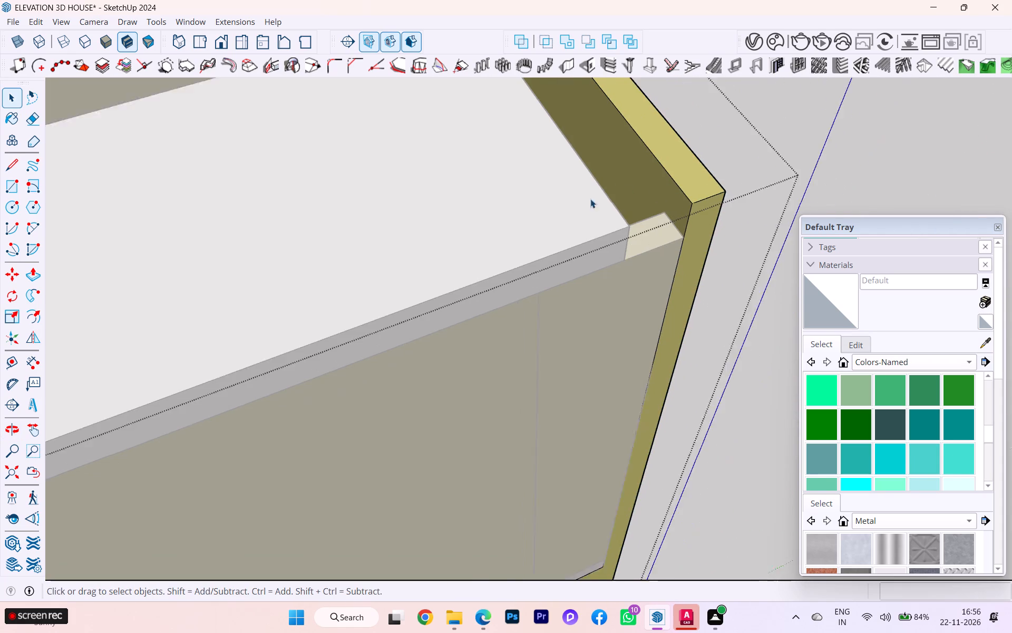
pyautogui.scroll(-4, 590, 199)
pyautogui.scroll(1, 551, 206)
pyautogui.scroll(-3, 543, 209)
pyautogui.moveTo(501, 231); pyautogui.dragTo(398, 282, button='middle')
pyautogui.scroll(3, 399, 283)
pyautogui.scroll(-2, 458, 279)
pyautogui.scroll(1, 460, 281)
pyautogui.scroll(-1, 463, 284)
pyautogui.scroll(-1, 495, 333)
pyautogui.scroll(1, 495, 335)
pyautogui.scroll(-2, 496, 339)
pyautogui.scroll(1, 498, 342)
pyautogui.scroll(-2, 498, 342)
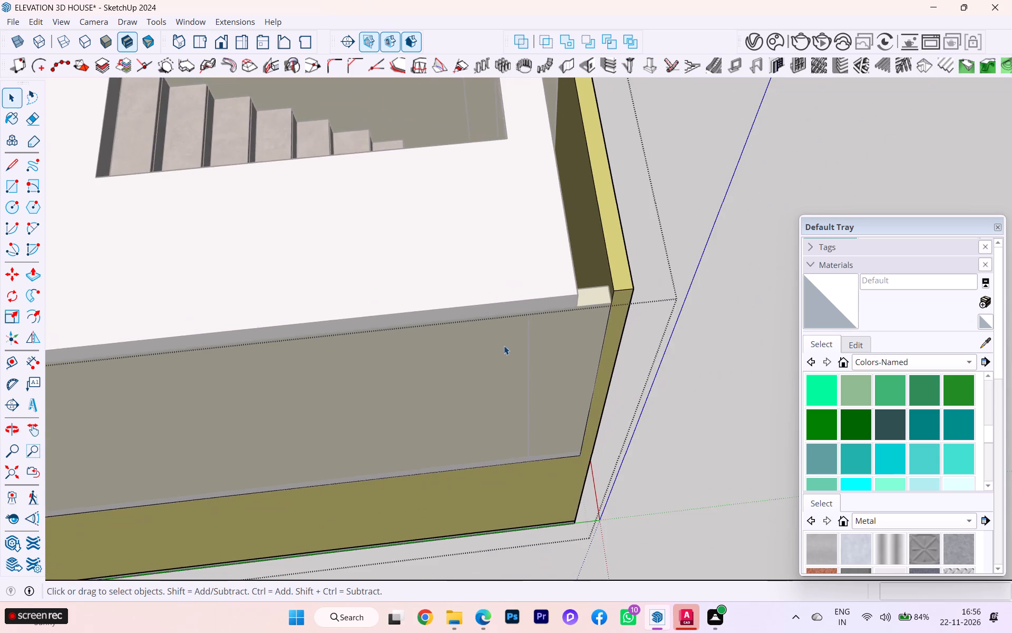
pyautogui.scroll(-6, 513, 347)
pyautogui.moveTo(562, 328); pyautogui.dragTo(716, 285, button='middle')
pyautogui.scroll(-1, 447, 178)
pyautogui.scroll(19, 447, 178)
pyautogui.scroll(-1, 503, 142)
pyautogui.scroll(2, 503, 142)
pyautogui.scroll(-1, 493, 145)
pyautogui.scroll(3, 493, 145)
pyautogui.click(491, 145)
pyautogui.click(488, 147)
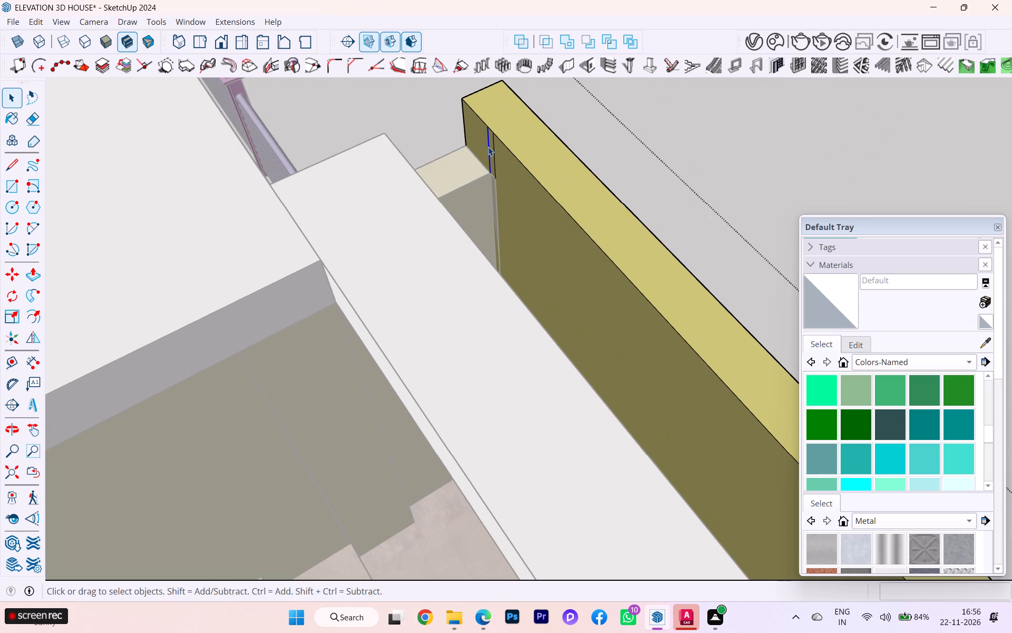
pyautogui.press('Delete')
pyautogui.click(494, 149)
pyautogui.press('Delete')
pyautogui.scroll(-3, 498, 150)
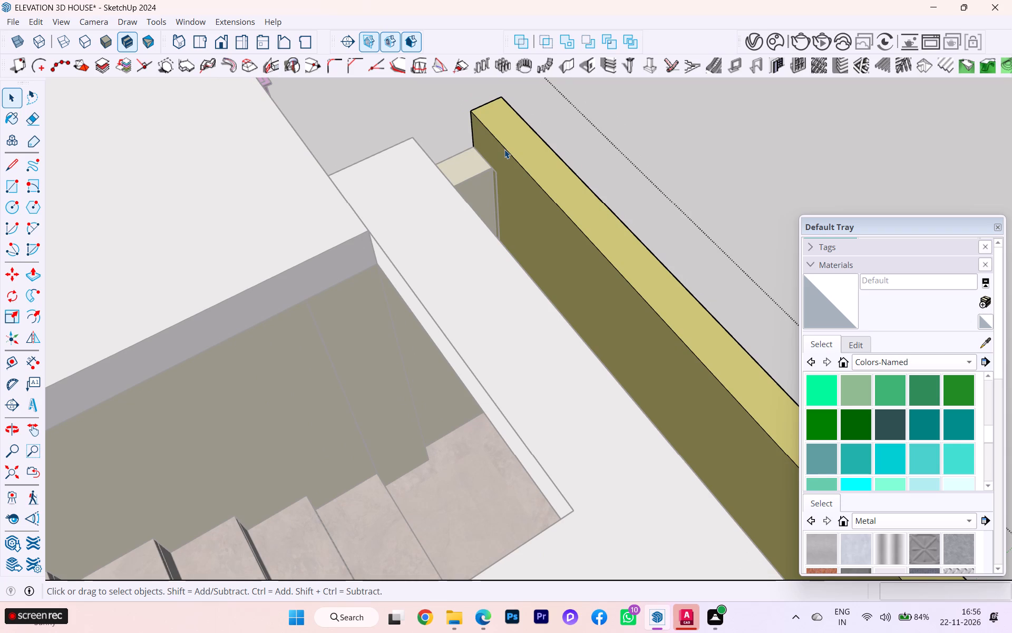
pyautogui.scroll(-3, 329, 113)
pyautogui.scroll(1, 329, 122)
pyautogui.scroll(-2, 330, 122)
pyautogui.scroll(-3, 159, 171)
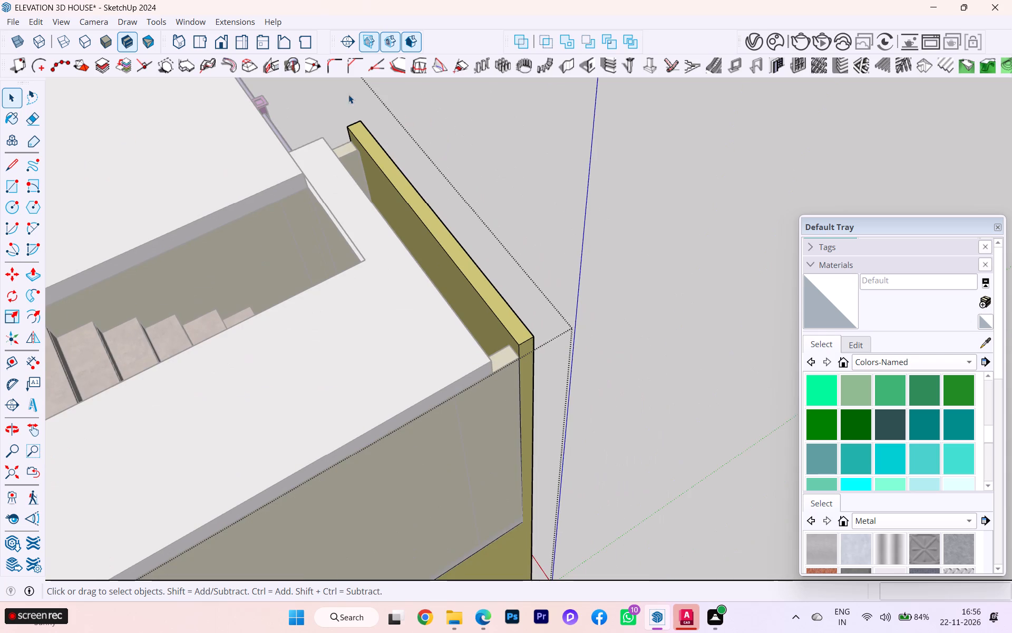
pyautogui.click(577, 135)
# Open the wall geometry, raise the stair front wall's top face by 2', and close the geometry.
pyautogui.scroll(-1, 504, 149)
pyautogui.moveTo(492, 154); pyautogui.dragTo(478, 155, button='middle')
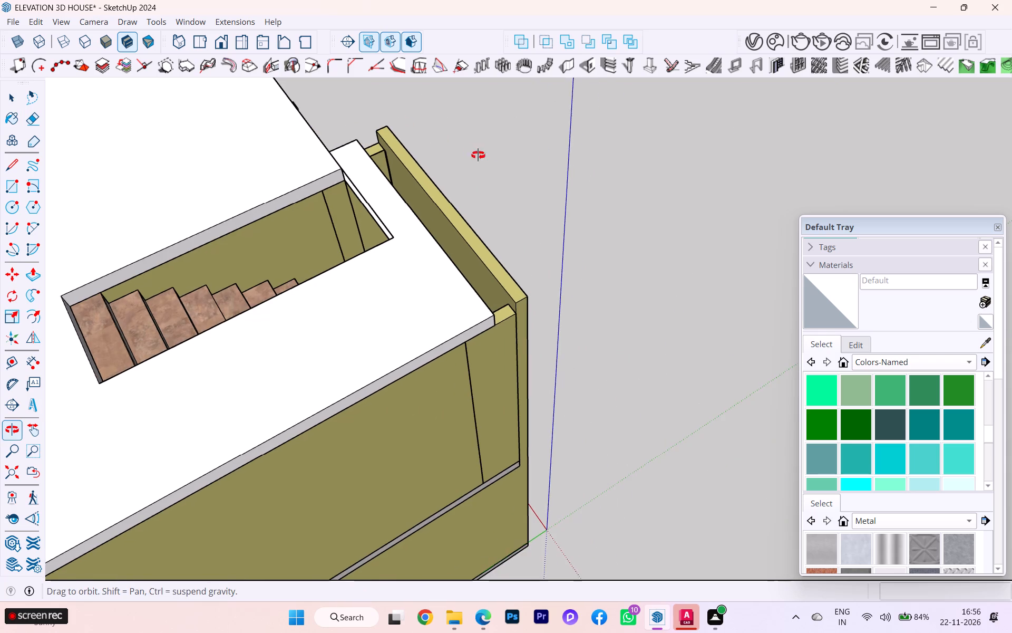
pyautogui.moveTo(478, 155); pyautogui.dragTo(456, 149, button='middle')
pyautogui.scroll(1, 503, 233)
pyautogui.scroll(-1, 503, 233)
pyautogui.scroll(4, 503, 233)
pyautogui.scroll(-1, 493, 222)
pyautogui.moveTo(536, 229); pyautogui.dragTo(455, 233, button='middle')
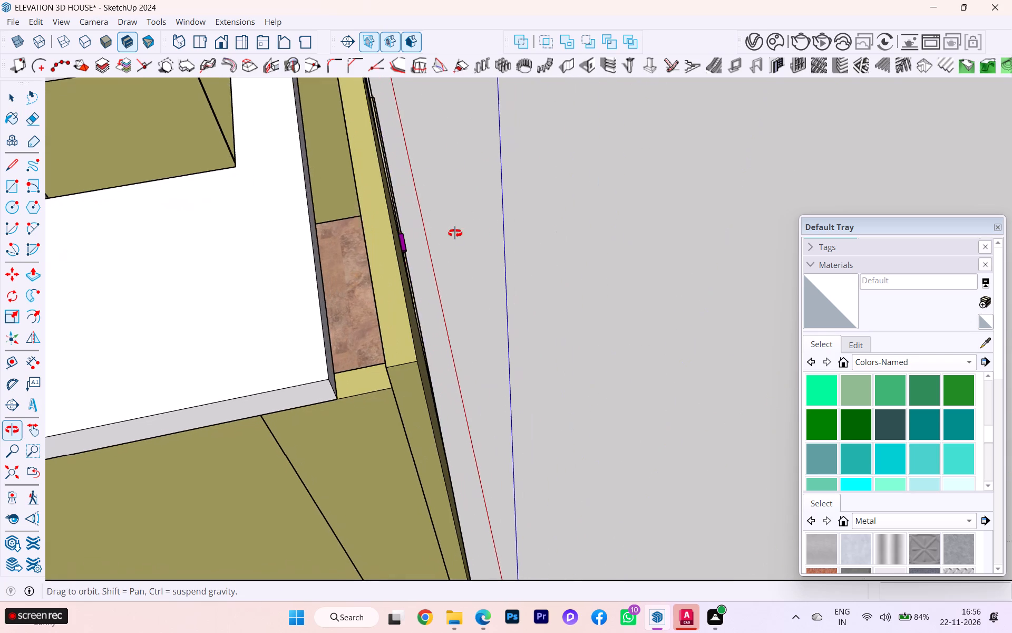
pyautogui.moveTo(455, 233); pyautogui.dragTo(454, 233, button='middle')
pyautogui.scroll(-2, 459, 233)
pyautogui.moveTo(432, 241); pyautogui.dragTo(283, 272, button='middle')
pyautogui.scroll(-3, 295, 272)
pyautogui.scroll(1, 554, 228)
pyautogui.scroll(-2, 554, 228)
pyautogui.moveTo(549, 228); pyautogui.dragTo(467, 215, button='middle')
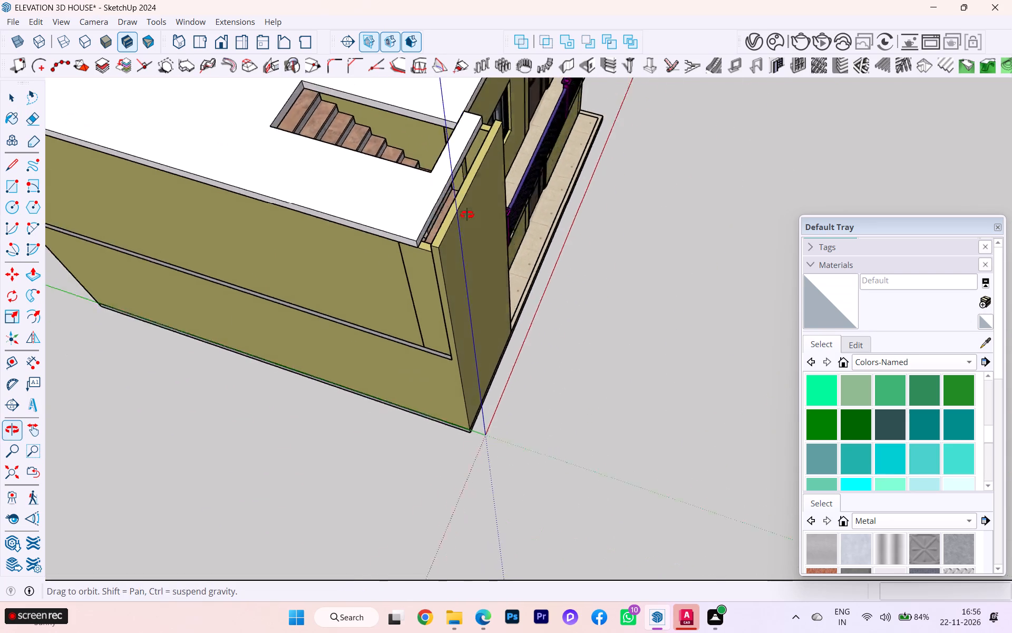
pyautogui.moveTo(467, 215); pyautogui.dragTo(414, 214, button='middle')
pyautogui.scroll(4, 414, 214)
pyautogui.scroll(-1, 414, 214)
pyautogui.scroll(2, 414, 213)
pyautogui.scroll(-1, 433, 203)
pyautogui.scroll(3, 433, 203)
pyautogui.click(478, 214)
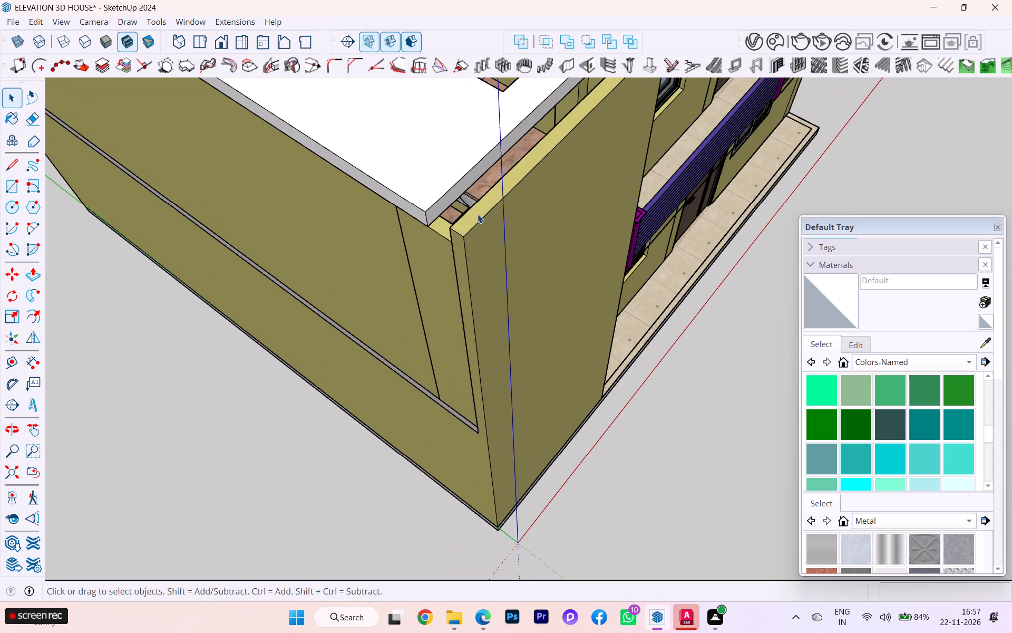
pyautogui.doubleClick(476, 213)
pyautogui.click(473, 220)
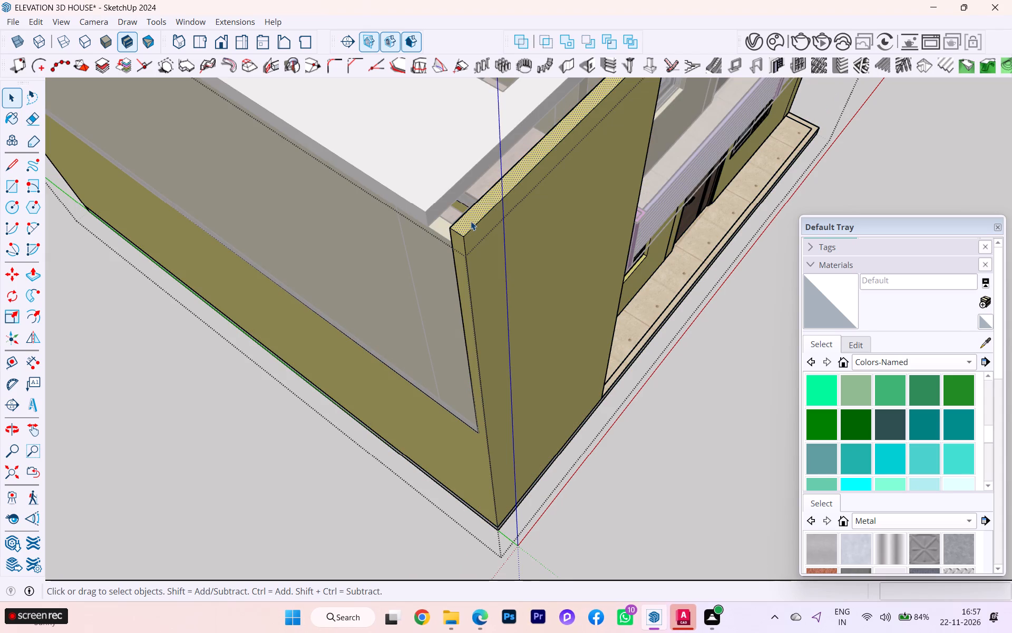
pyautogui.press('p')
pyautogui.click(471, 221)
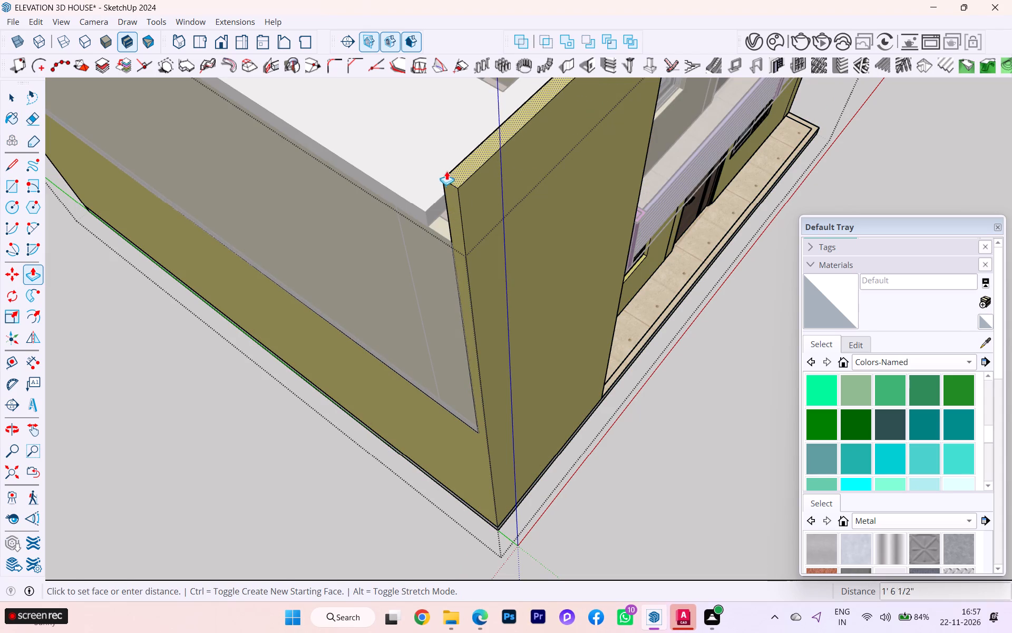
pyautogui.write("2'")
pyautogui.press('Return')
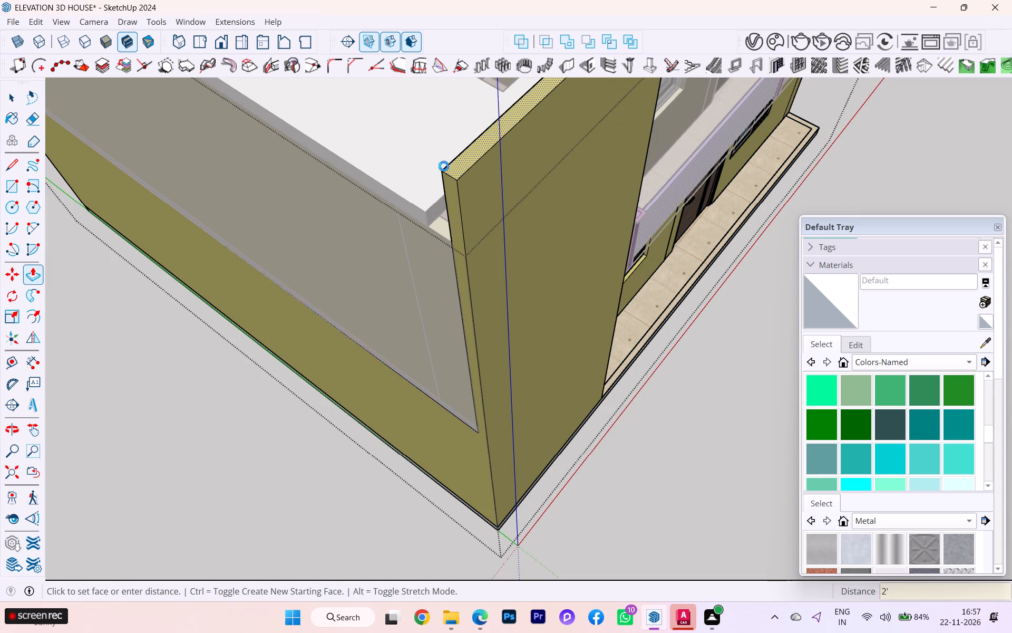
pyautogui.scroll(-2, 477, 196)
pyautogui.scroll(1, 478, 206)
pyautogui.scroll(-1, 478, 209)
pyautogui.moveTo(473, 226); pyautogui.dragTo(534, 157, button='middle')
pyautogui.scroll(-5, 612, 141)
pyautogui.click(7, 98)
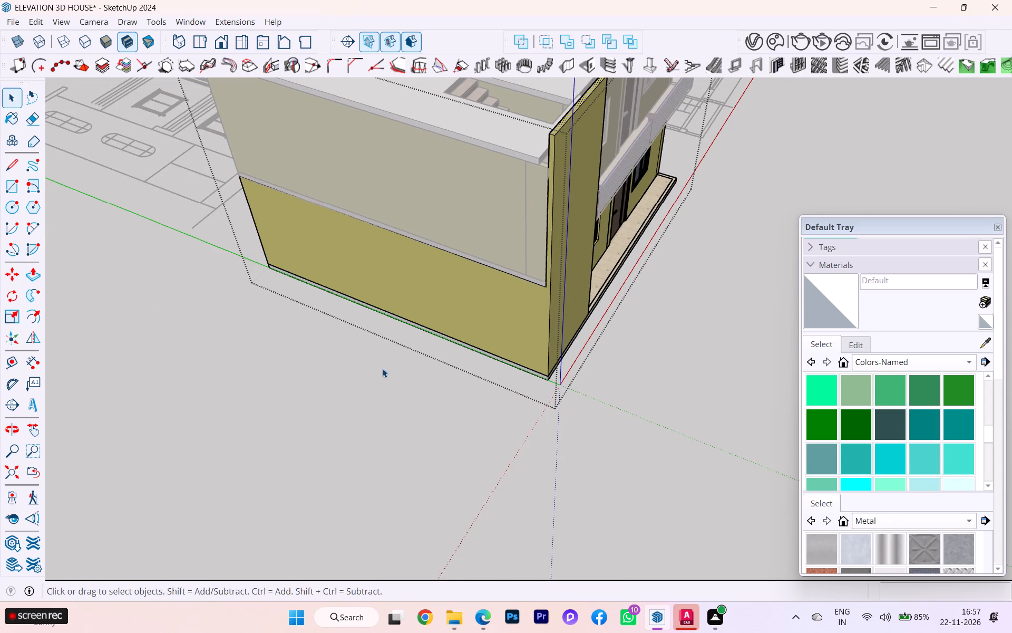
pyautogui.click(381, 368)
# Push/pull the roof slab's front edge face 8 3/16" outward above the stair to meet the front wall.
pyautogui.scroll(4, 550, 178)
pyautogui.scroll(1, 543, 129)
pyautogui.scroll(-1, 543, 129)
pyautogui.scroll(3, 543, 129)
pyautogui.scroll(-2, 543, 129)
pyautogui.scroll(6, 543, 129)
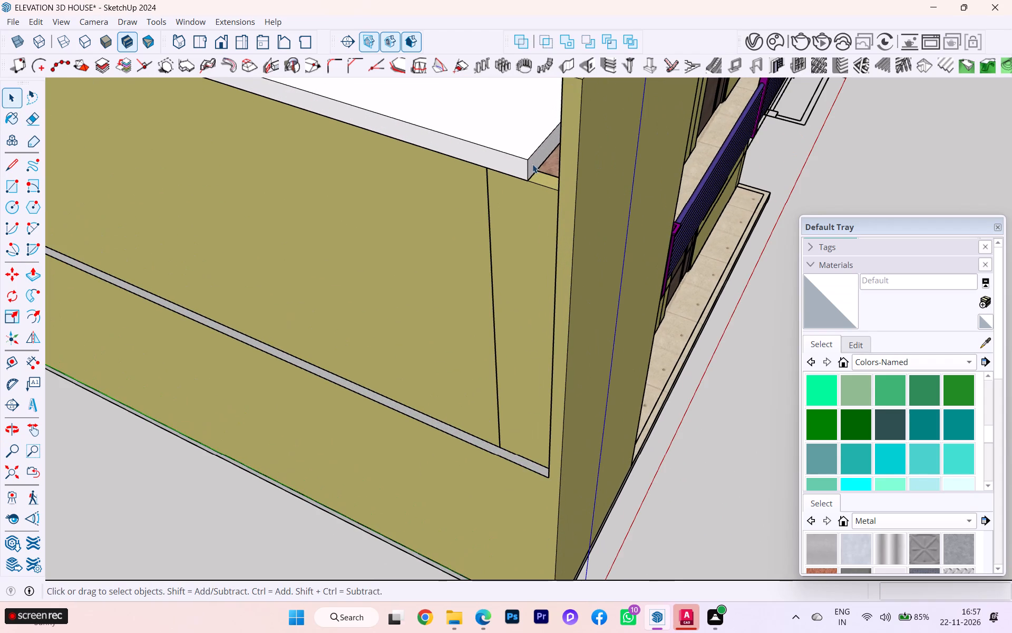
pyautogui.click(534, 167)
pyautogui.press('p')
pyautogui.click(532, 160)
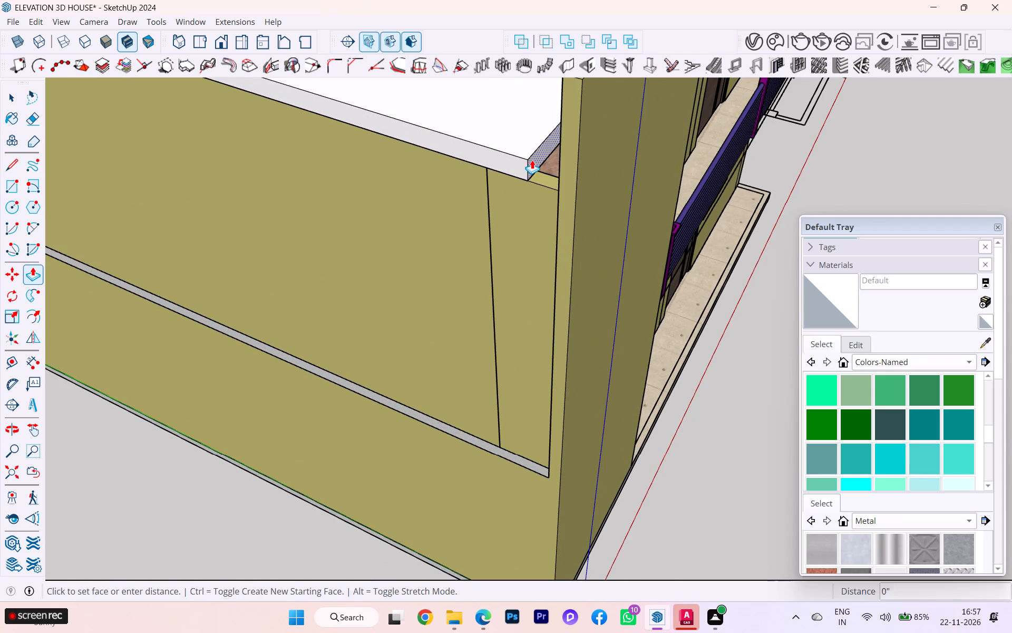
pyautogui.click(566, 161)
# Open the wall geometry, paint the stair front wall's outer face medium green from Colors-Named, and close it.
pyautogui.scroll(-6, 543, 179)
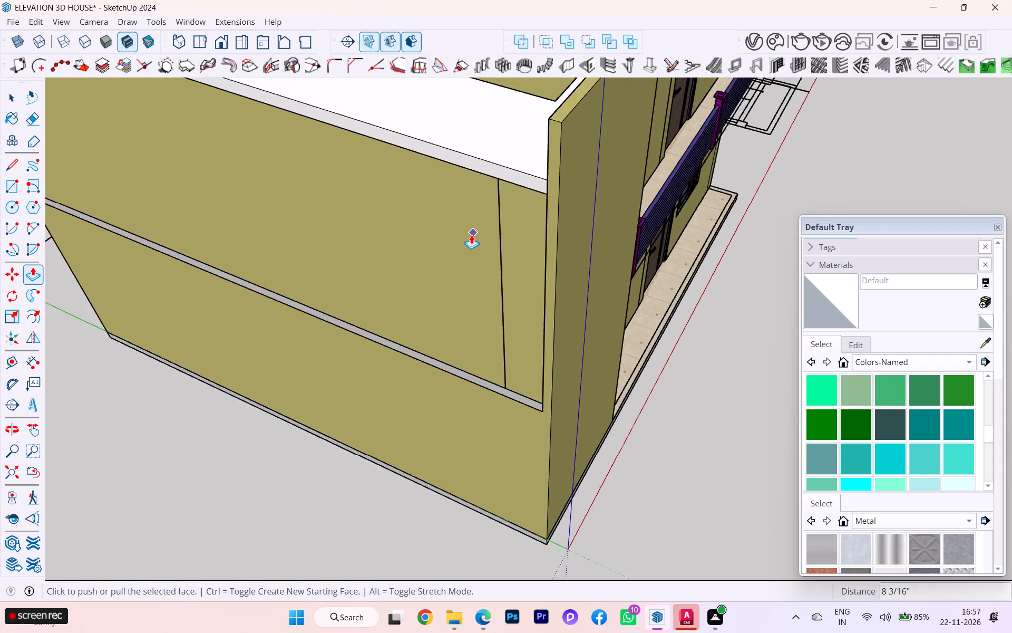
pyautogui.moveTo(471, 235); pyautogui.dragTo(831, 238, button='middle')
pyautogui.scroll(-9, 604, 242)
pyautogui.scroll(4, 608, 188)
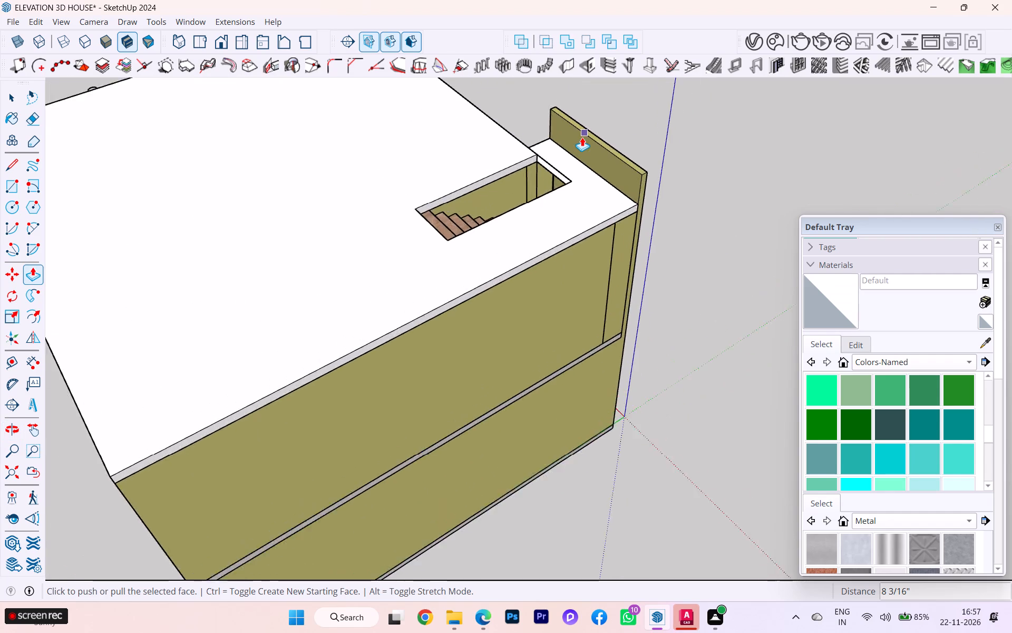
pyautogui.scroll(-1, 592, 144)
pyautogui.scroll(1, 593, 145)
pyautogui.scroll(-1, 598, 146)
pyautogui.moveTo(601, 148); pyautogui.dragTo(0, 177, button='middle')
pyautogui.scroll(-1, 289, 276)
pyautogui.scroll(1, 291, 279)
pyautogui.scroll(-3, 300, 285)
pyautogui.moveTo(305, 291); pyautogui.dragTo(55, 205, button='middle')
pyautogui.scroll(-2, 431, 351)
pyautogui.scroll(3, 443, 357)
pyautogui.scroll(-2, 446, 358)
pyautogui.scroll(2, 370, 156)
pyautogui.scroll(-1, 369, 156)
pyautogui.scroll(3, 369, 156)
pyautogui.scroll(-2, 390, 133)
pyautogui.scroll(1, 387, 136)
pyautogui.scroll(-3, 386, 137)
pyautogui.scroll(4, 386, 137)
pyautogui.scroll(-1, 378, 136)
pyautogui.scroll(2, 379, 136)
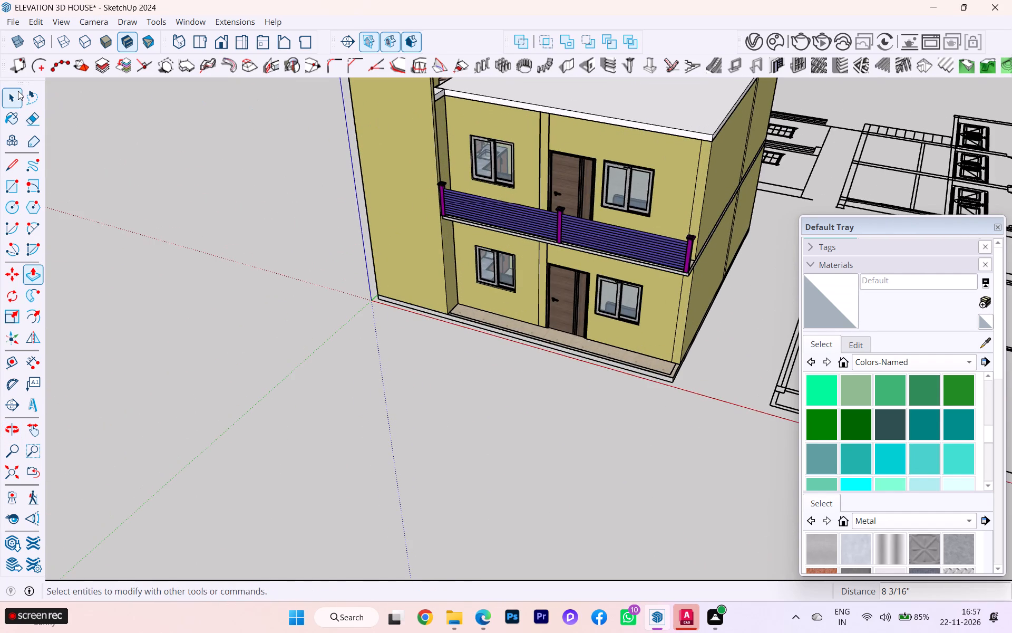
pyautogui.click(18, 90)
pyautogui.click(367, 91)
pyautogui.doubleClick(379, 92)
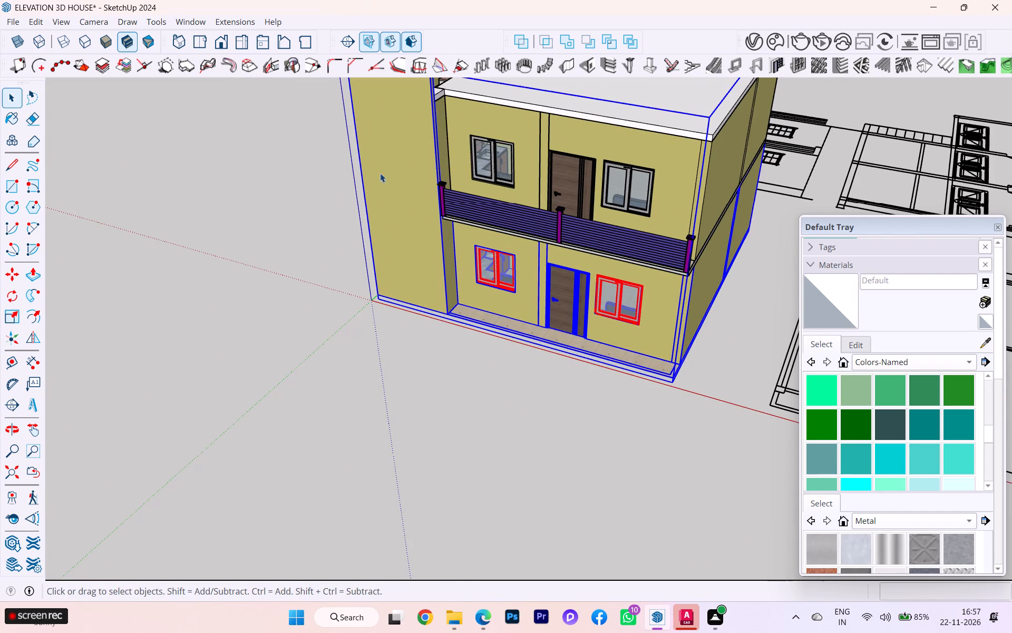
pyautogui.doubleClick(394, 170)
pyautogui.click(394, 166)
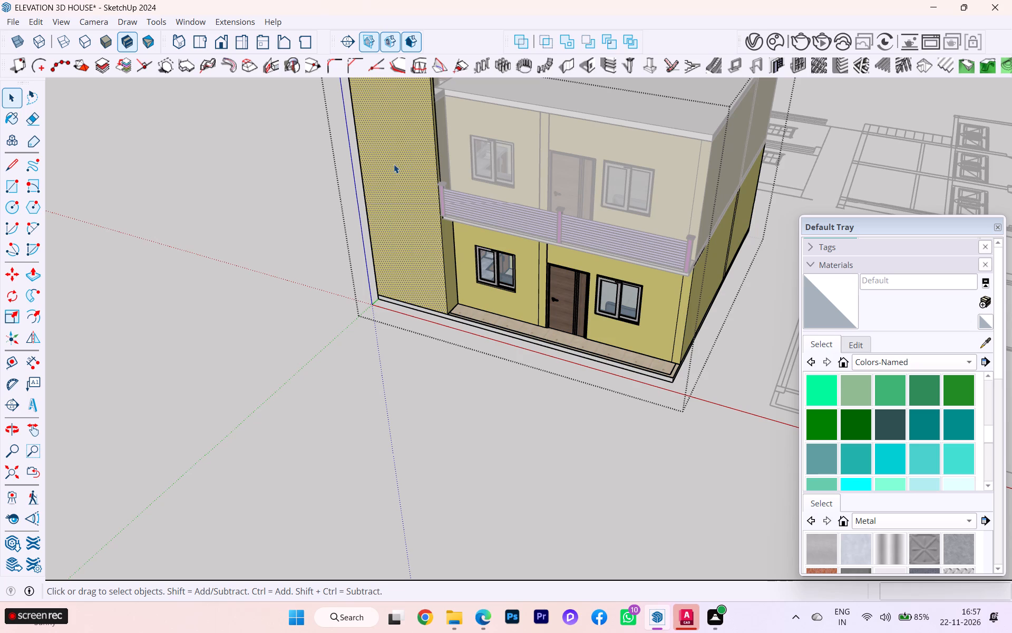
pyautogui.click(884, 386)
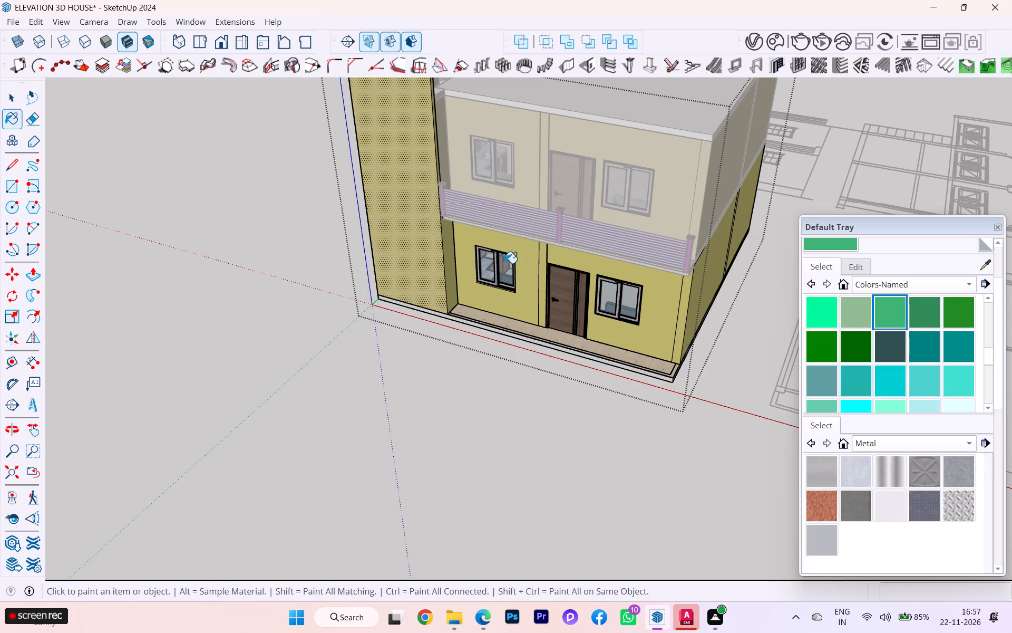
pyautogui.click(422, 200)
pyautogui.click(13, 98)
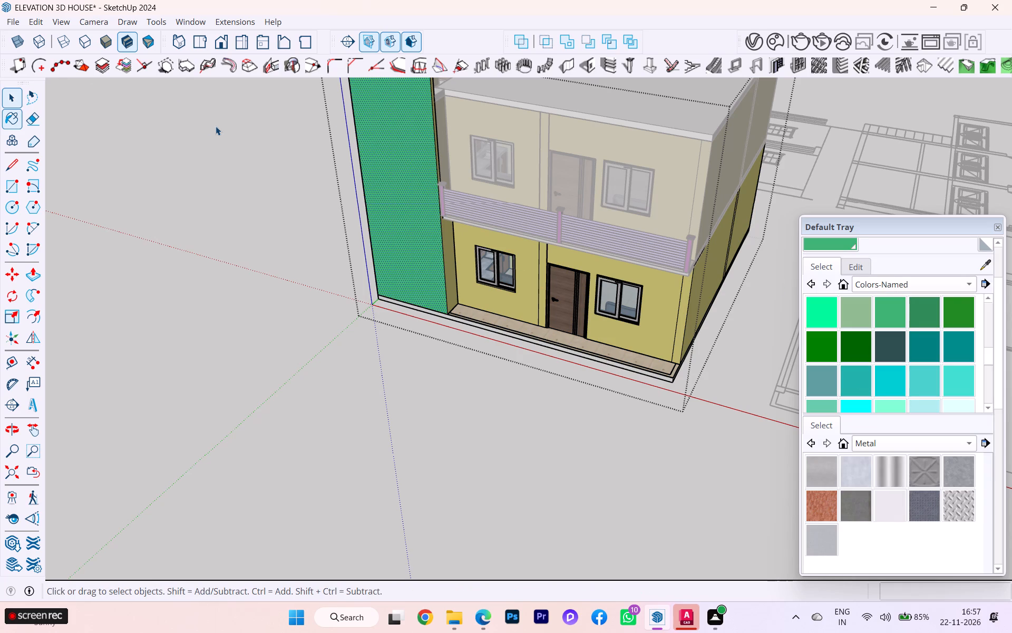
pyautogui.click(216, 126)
# Reopen the wall geometry and paint the stair front wall's outer face, railing-side end face and top face dark teal.
pyautogui.scroll(-1, 300, 143)
pyautogui.scroll(4, 402, 136)
pyautogui.scroll(-1, 458, 129)
pyautogui.scroll(3, 458, 128)
pyautogui.scroll(-1, 407, 123)
pyautogui.scroll(3, 407, 123)
pyautogui.scroll(-2, 404, 115)
pyautogui.moveTo(405, 118); pyautogui.dragTo(433, 159, button='middle')
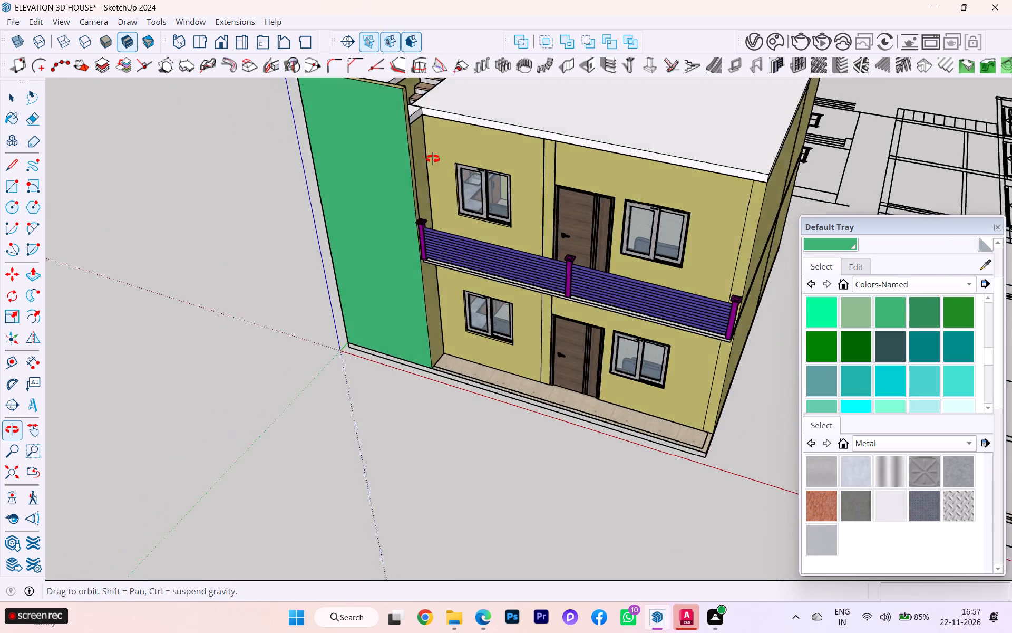
pyautogui.moveTo(433, 159); pyautogui.dragTo(303, 181, button='middle')
pyautogui.scroll(7, 309, 161)
pyautogui.scroll(-2, 319, 109)
pyautogui.scroll(1, 319, 109)
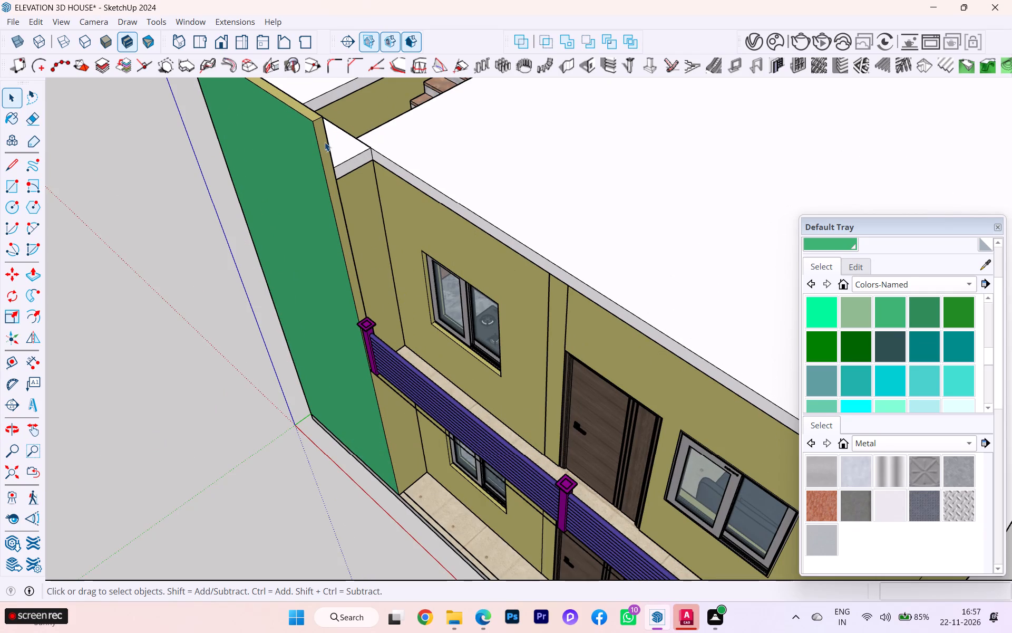
pyautogui.click(324, 143)
pyautogui.doubleClick(324, 143)
pyautogui.click(324, 139)
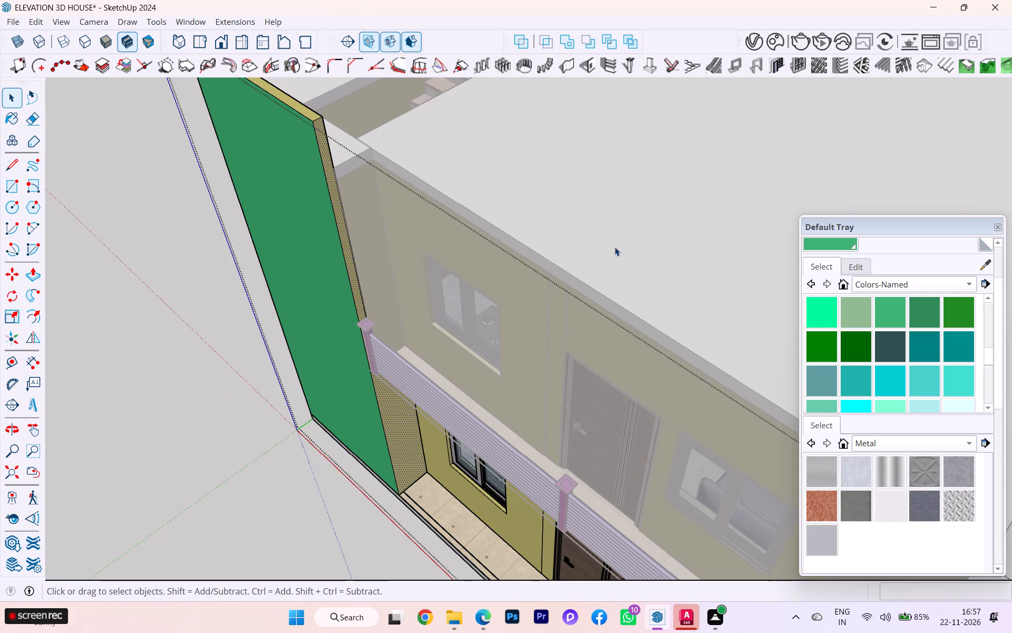
pyautogui.click(924, 342)
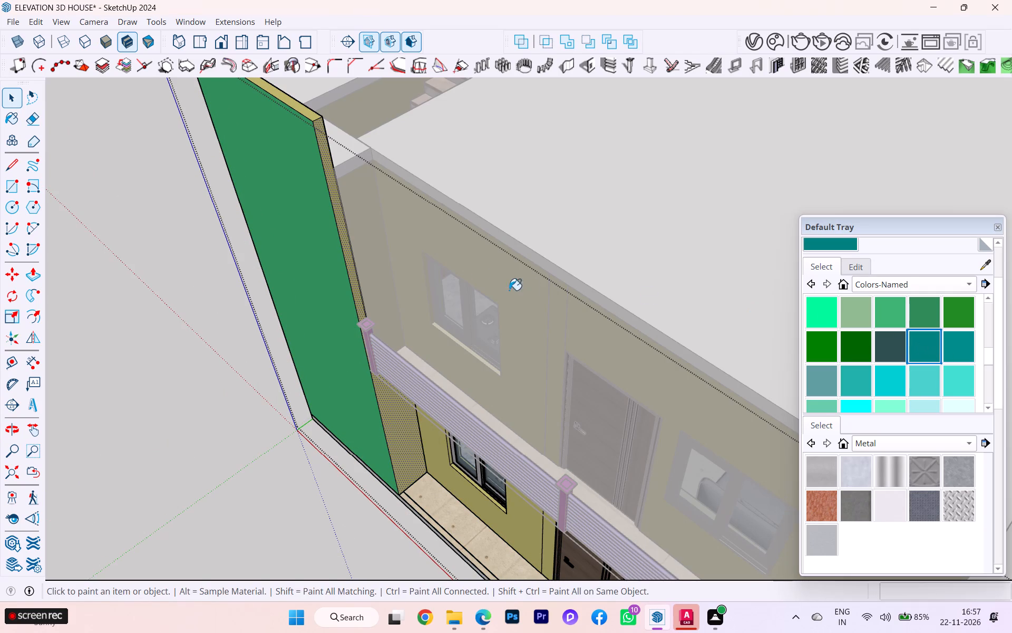
pyautogui.click(264, 230)
pyautogui.click(329, 186)
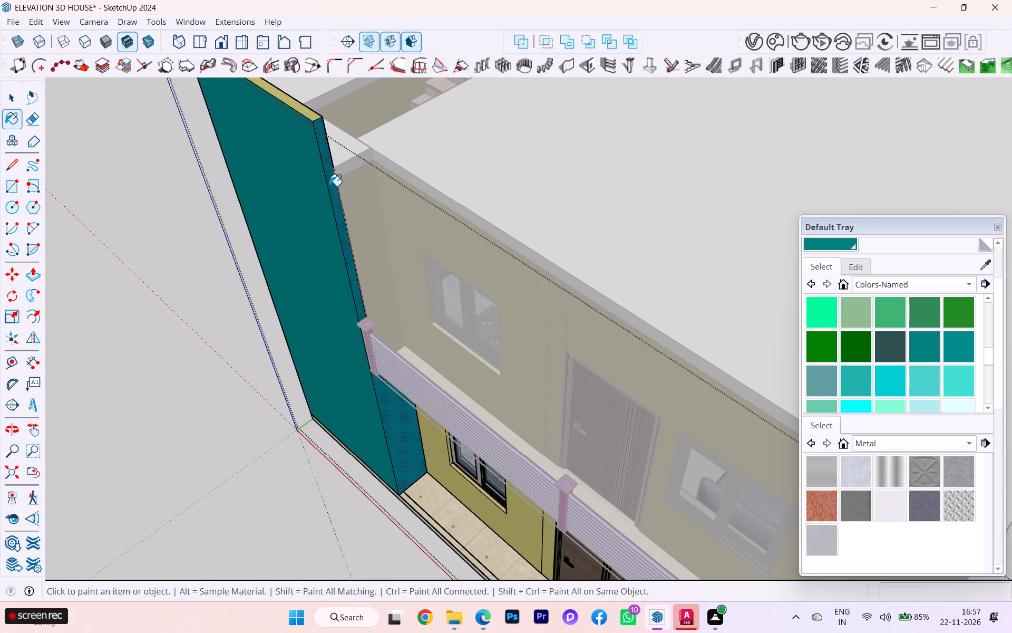
pyautogui.scroll(2, 320, 138)
pyautogui.click(305, 112)
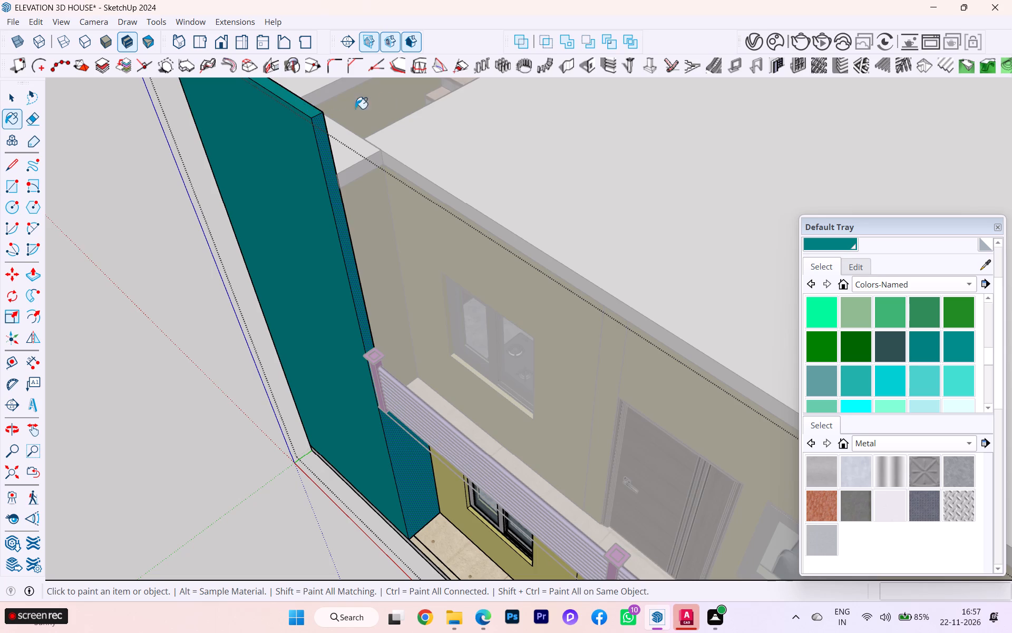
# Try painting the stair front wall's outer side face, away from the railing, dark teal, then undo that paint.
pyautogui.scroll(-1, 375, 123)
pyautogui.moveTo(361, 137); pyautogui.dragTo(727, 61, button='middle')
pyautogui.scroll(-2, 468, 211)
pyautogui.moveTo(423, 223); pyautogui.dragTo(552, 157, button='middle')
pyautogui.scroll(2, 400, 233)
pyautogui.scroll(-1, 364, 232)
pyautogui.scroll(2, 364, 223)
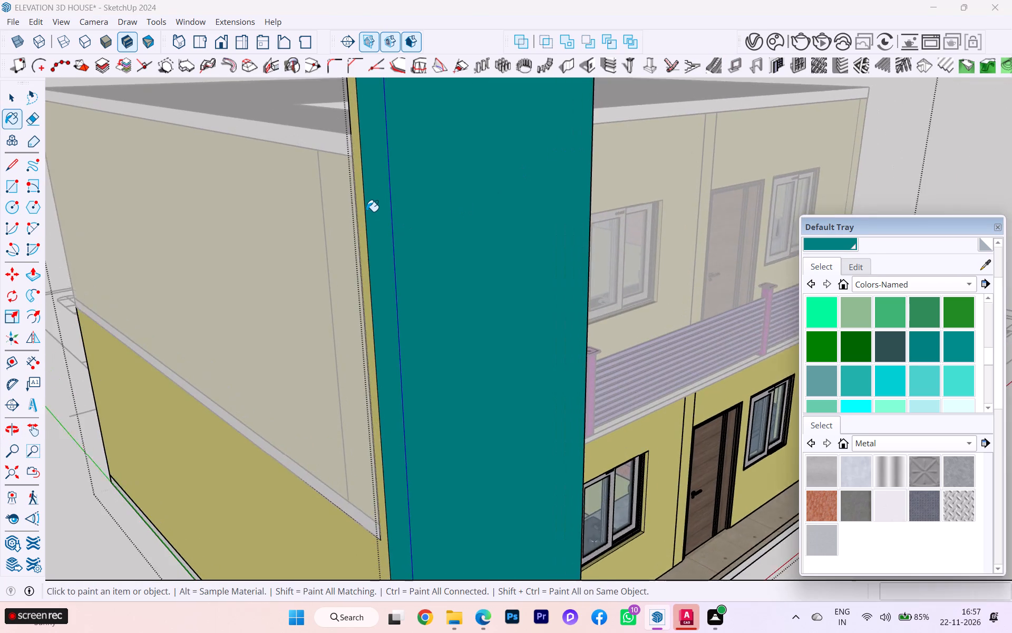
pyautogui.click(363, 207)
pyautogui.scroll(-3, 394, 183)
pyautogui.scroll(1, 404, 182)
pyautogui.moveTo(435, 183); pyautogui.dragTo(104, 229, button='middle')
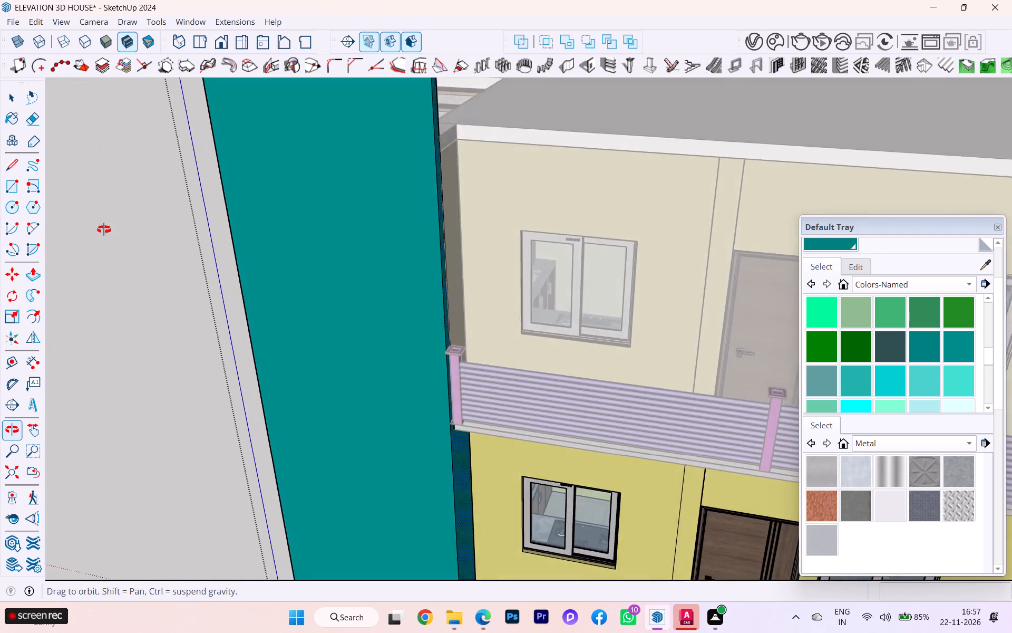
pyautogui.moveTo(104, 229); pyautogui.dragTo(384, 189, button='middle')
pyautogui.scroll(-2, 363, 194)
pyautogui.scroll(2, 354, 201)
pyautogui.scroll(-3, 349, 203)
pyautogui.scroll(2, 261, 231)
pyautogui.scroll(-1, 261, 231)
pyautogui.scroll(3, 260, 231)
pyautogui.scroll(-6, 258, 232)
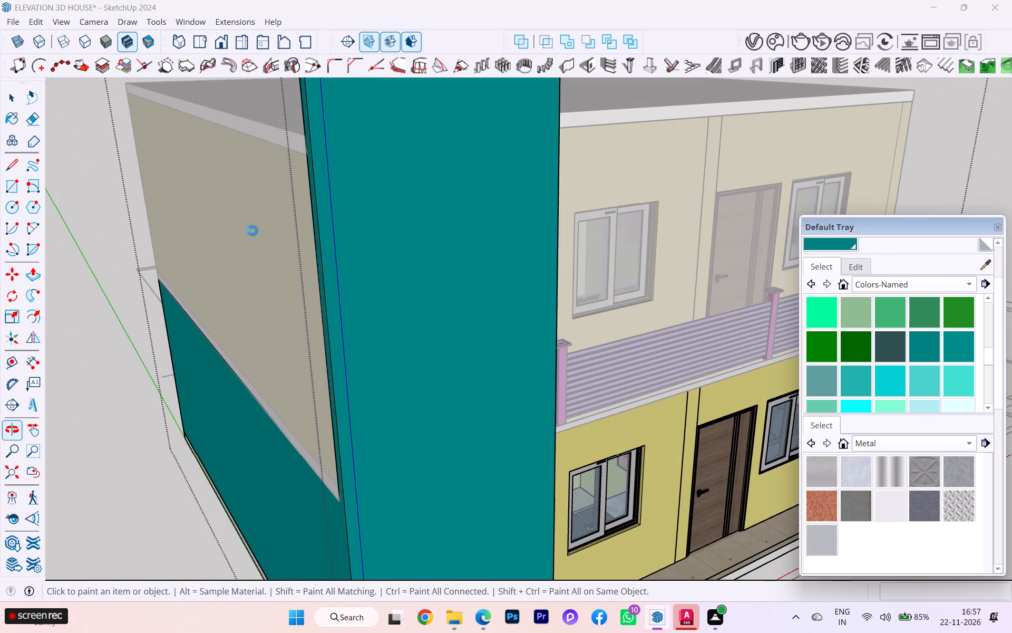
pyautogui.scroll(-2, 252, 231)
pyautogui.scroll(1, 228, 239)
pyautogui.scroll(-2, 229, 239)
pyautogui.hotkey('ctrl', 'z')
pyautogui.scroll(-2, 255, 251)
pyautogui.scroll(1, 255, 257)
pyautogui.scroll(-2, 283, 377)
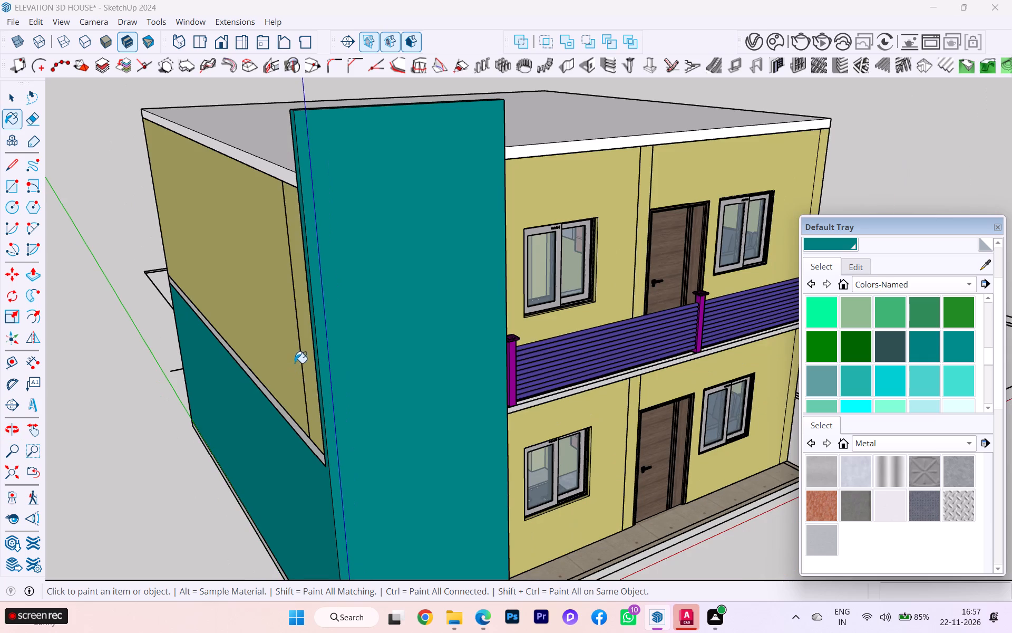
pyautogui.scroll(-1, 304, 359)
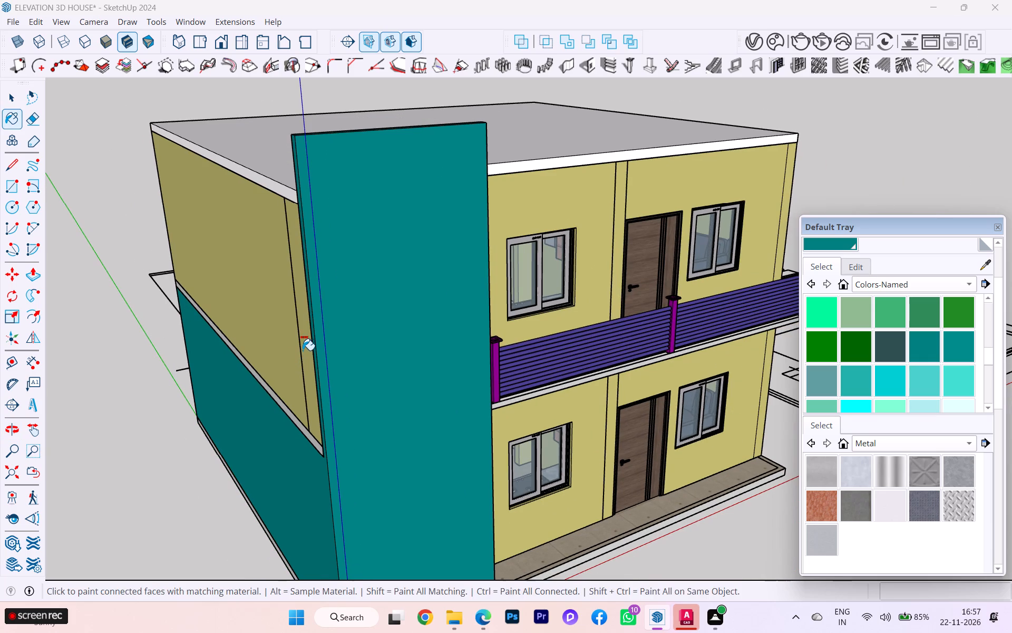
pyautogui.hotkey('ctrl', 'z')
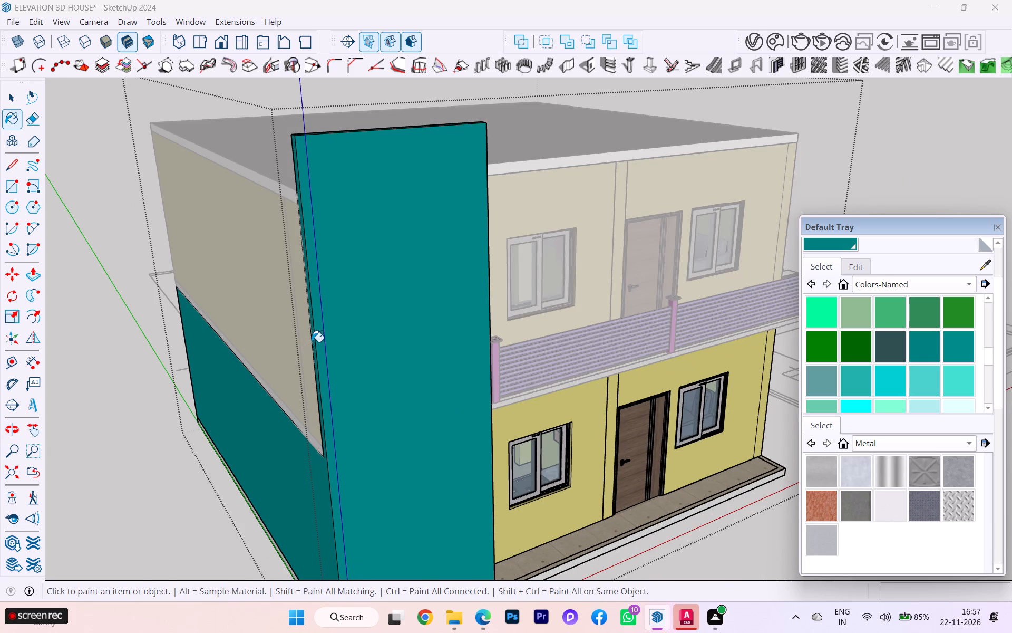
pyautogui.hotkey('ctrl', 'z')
# Leave the Paint Bucket tool and close the wall geometry.
pyautogui.scroll(-3, 315, 340)
pyautogui.moveTo(338, 337); pyautogui.dragTo(348, 330, button='middle')
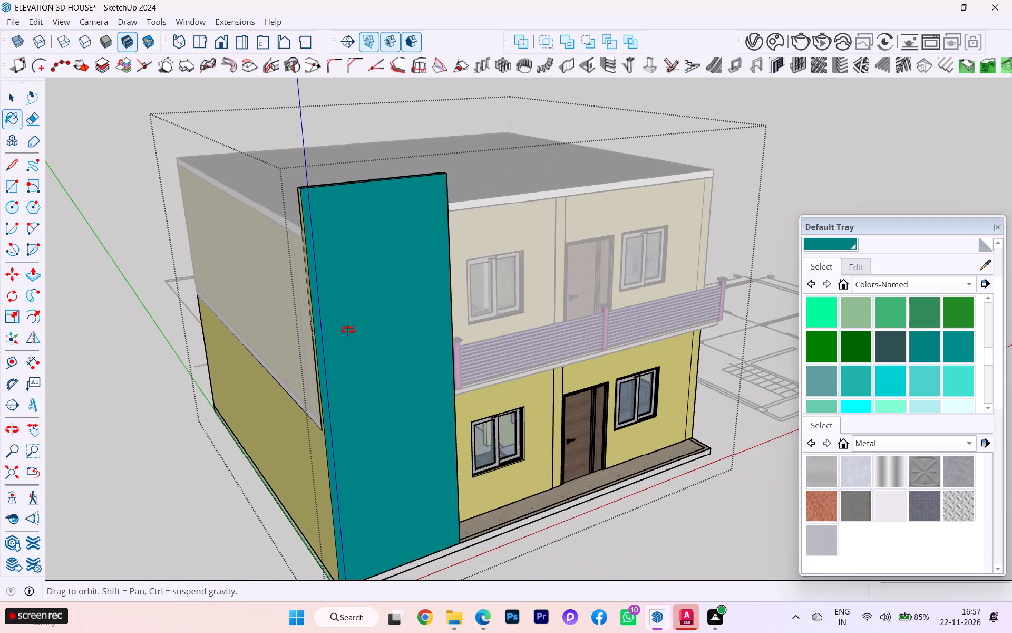
pyautogui.moveTo(348, 330); pyautogui.dragTo(0, 399, button='middle')
pyautogui.scroll(1, 202, 273)
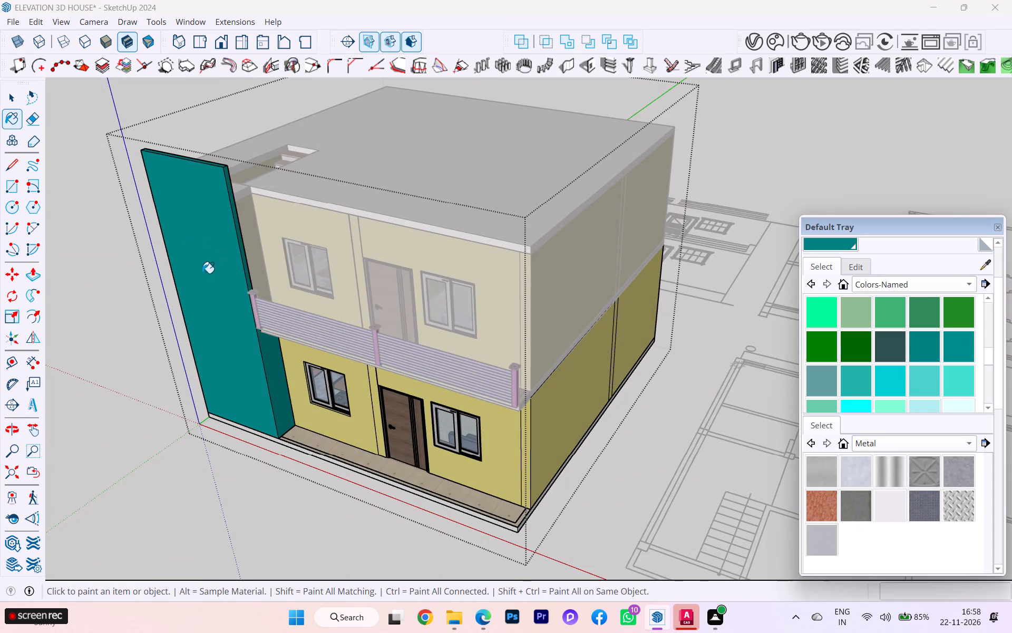
pyautogui.click(10, 94)
pyautogui.click(64, 159)
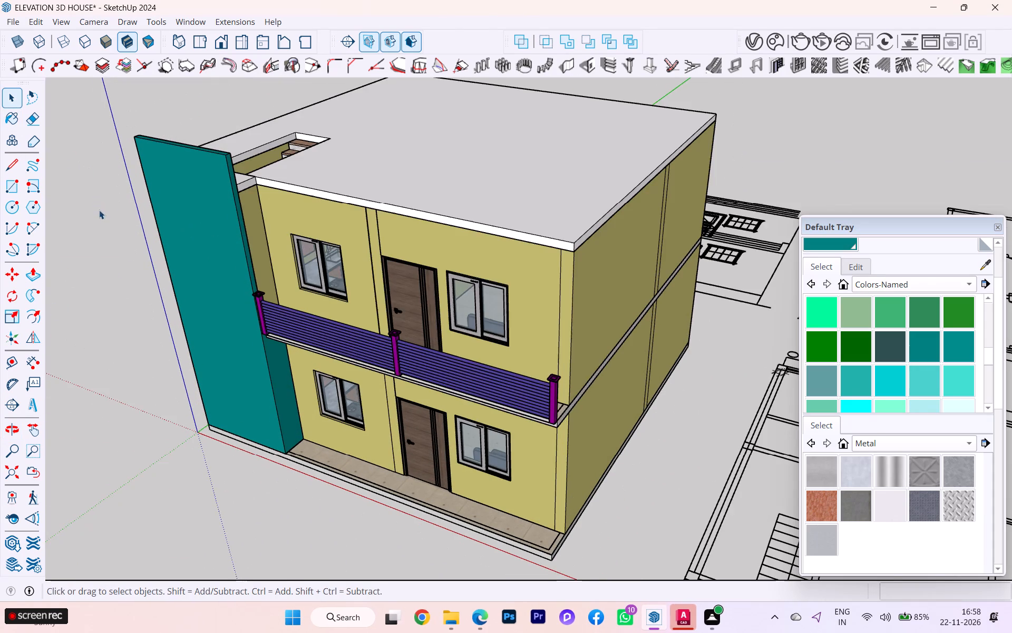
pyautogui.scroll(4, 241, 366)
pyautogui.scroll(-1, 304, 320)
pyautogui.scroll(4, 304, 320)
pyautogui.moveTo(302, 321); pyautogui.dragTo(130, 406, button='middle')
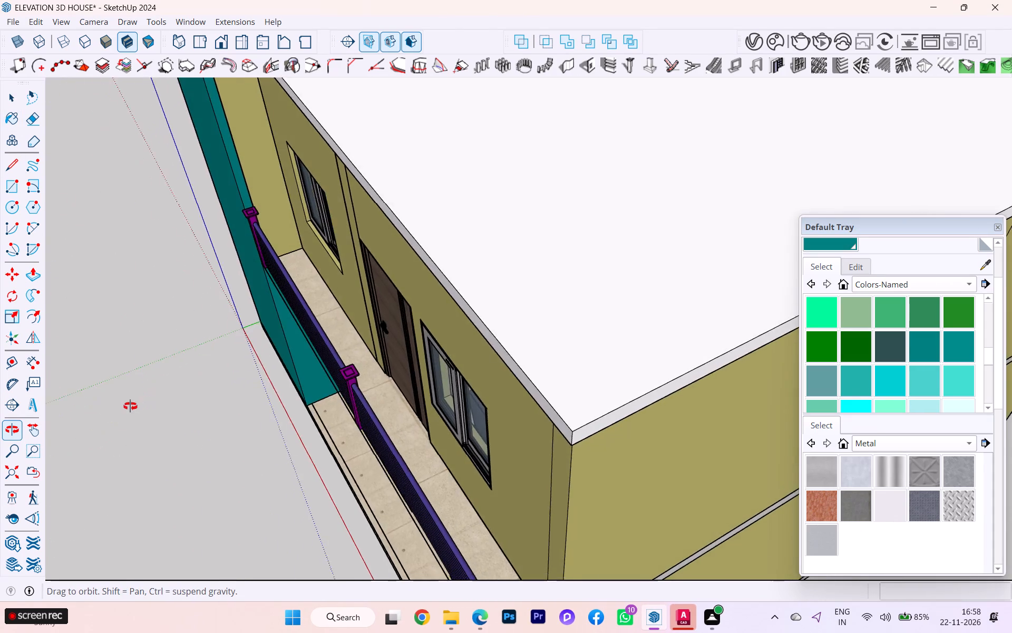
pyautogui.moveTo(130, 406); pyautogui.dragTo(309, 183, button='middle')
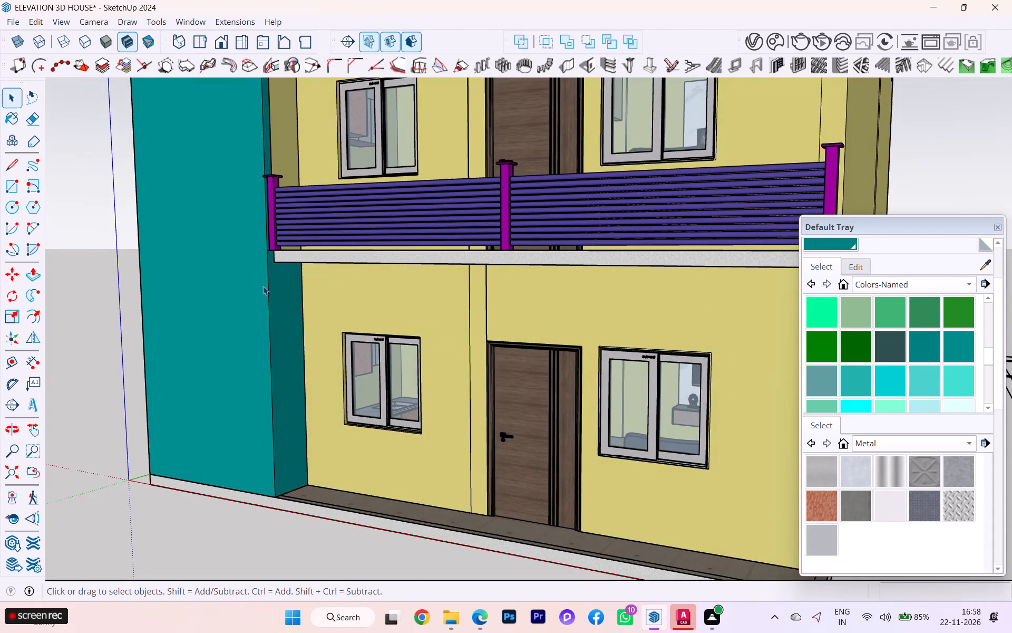
# Undo the dark teal paint on the stair front wall's railing-side end face and close the wall geometry.
pyautogui.hotkey('ctrl', 'z')
pyautogui.hotkey('ctrl', 'z')
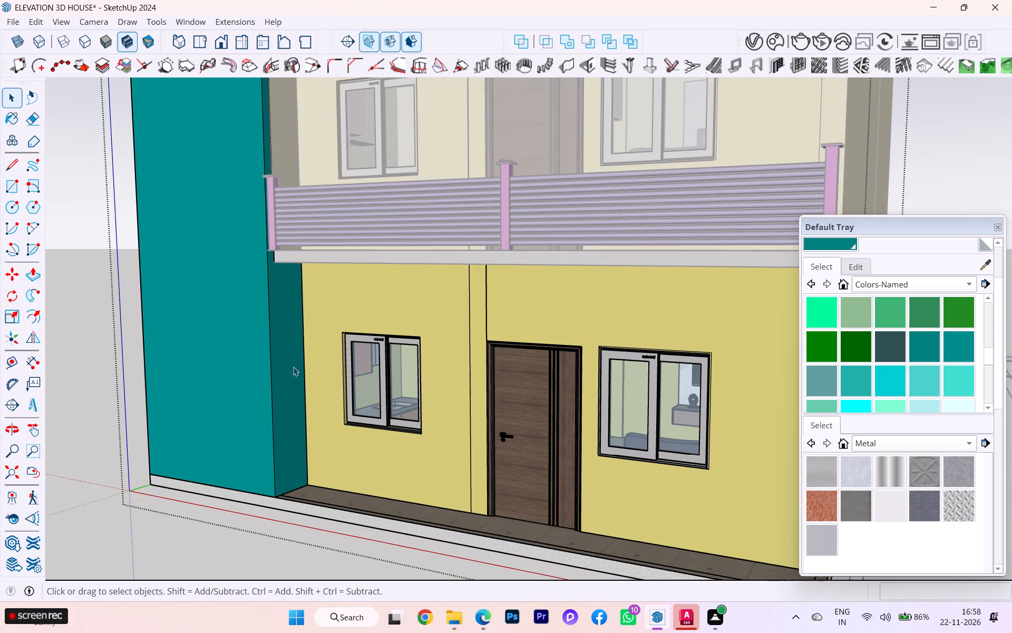
pyautogui.hotkey('ctrl', 'z')
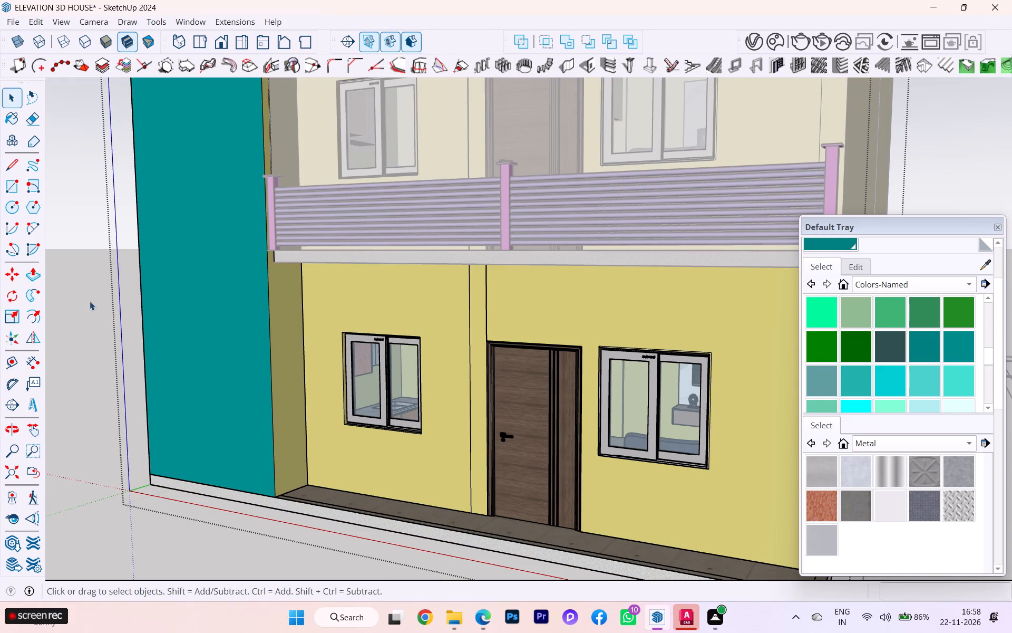
pyautogui.click(90, 301)
# Examine where the balcony slab and the end railing post meet the stair front wall, from several angles.
pyautogui.scroll(-2, 280, 275)
pyautogui.scroll(-3, 342, 262)
pyautogui.scroll(1, 343, 262)
pyautogui.moveTo(344, 262); pyautogui.dragTo(556, 360, button='middle')
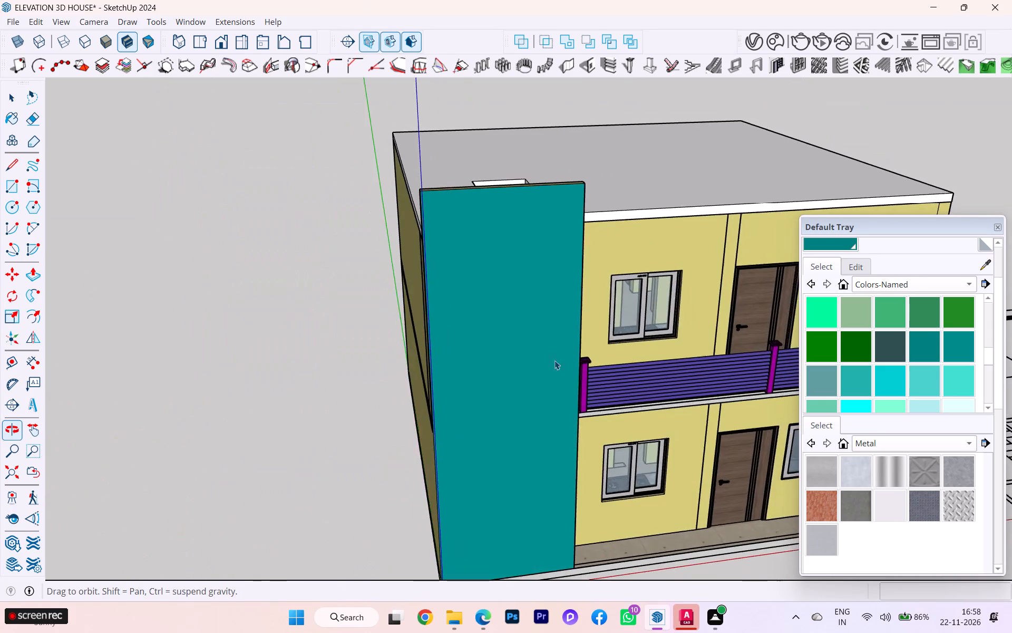
pyautogui.scroll(2, 514, 260)
pyautogui.moveTo(556, 241); pyautogui.dragTo(196, 304, button='middle')
pyautogui.scroll(7, 277, 379)
pyautogui.scroll(-1, 354, 340)
pyautogui.scroll(4, 354, 340)
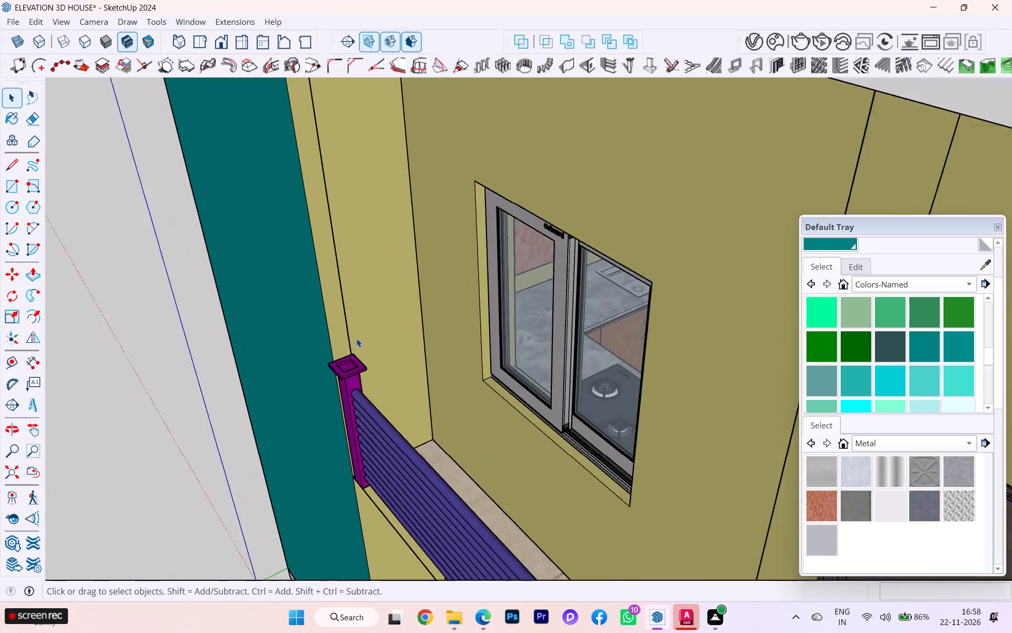
pyautogui.scroll(-1, 362, 333)
pyautogui.scroll(1, 362, 333)
pyautogui.moveTo(361, 332); pyautogui.dragTo(378, 218, button='middle')
pyautogui.scroll(2, 358, 473)
pyautogui.scroll(-3, 327, 368)
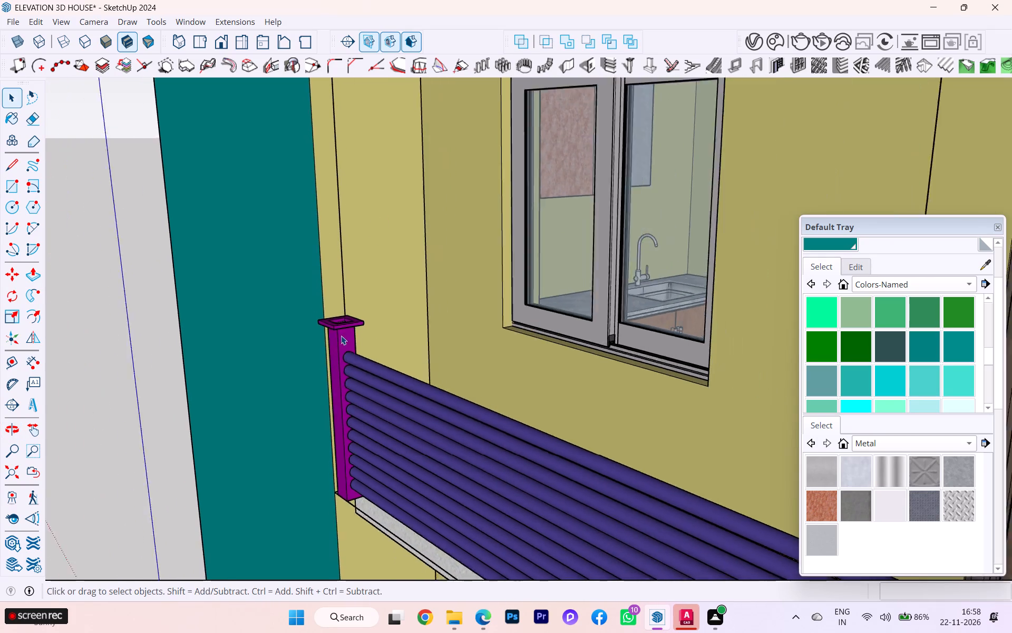
pyautogui.scroll(1, 342, 335)
pyautogui.scroll(-3, 342, 335)
pyautogui.scroll(10, 347, 345)
pyautogui.scroll(-2, 362, 492)
pyautogui.scroll(1, 362, 492)
pyautogui.moveTo(362, 492); pyautogui.dragTo(198, 535, button='middle')
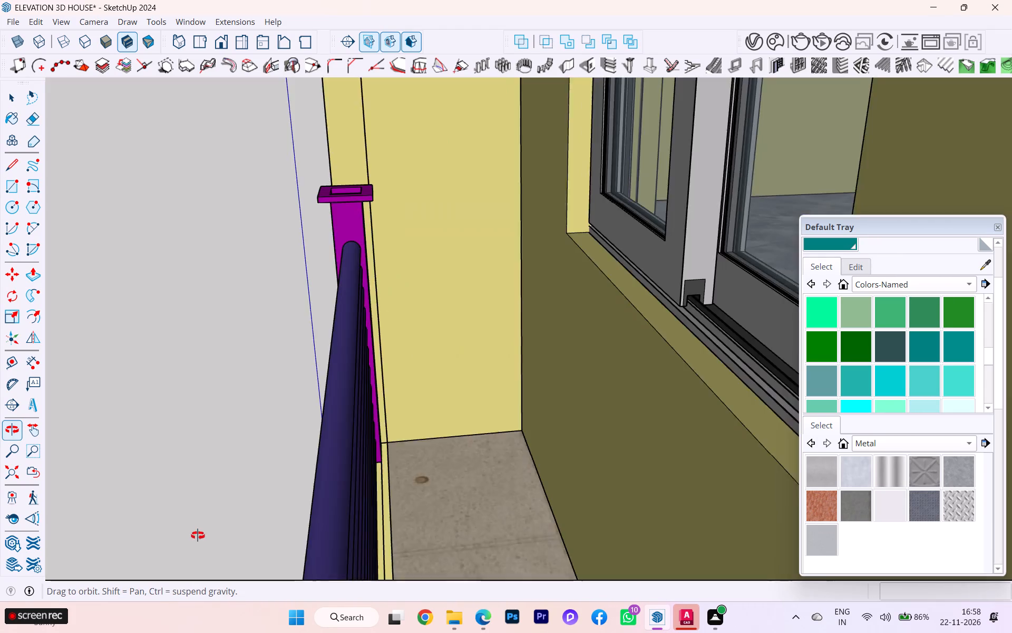
pyautogui.moveTo(198, 535); pyautogui.dragTo(372, 467, button='middle')
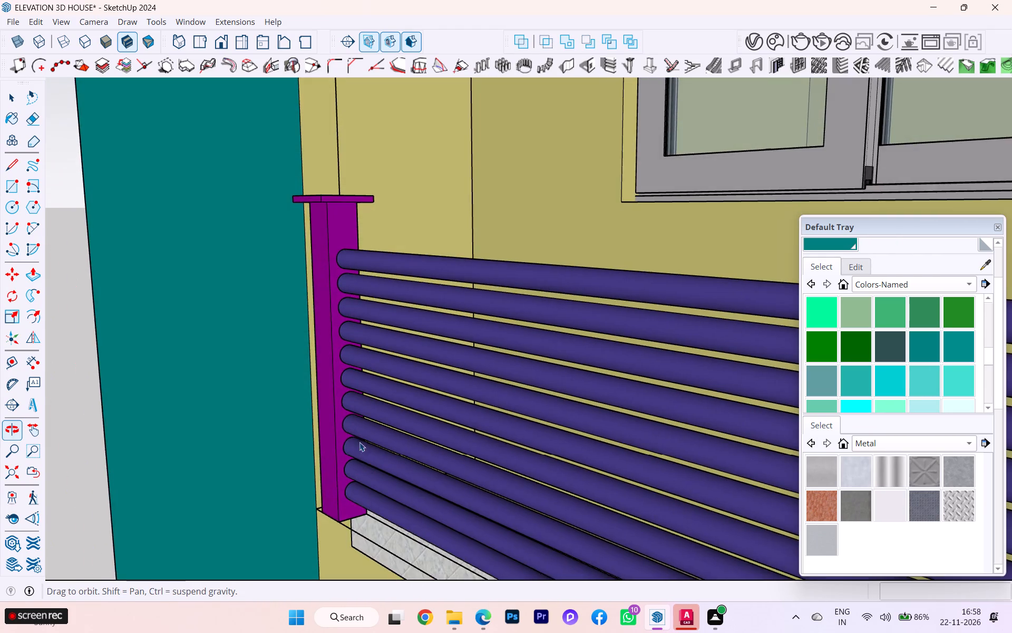
pyautogui.scroll(-2, 328, 342)
pyautogui.scroll(2, 328, 342)
pyautogui.scroll(-4, 328, 342)
pyautogui.scroll(2, 303, 340)
pyautogui.scroll(-3, 303, 340)
pyautogui.scroll(1, 302, 338)
pyautogui.scroll(-4, 303, 335)
pyautogui.scroll(1, 299, 333)
pyautogui.scroll(-1, 297, 337)
pyautogui.moveTo(298, 349); pyautogui.dragTo(296, 372, button='middle')
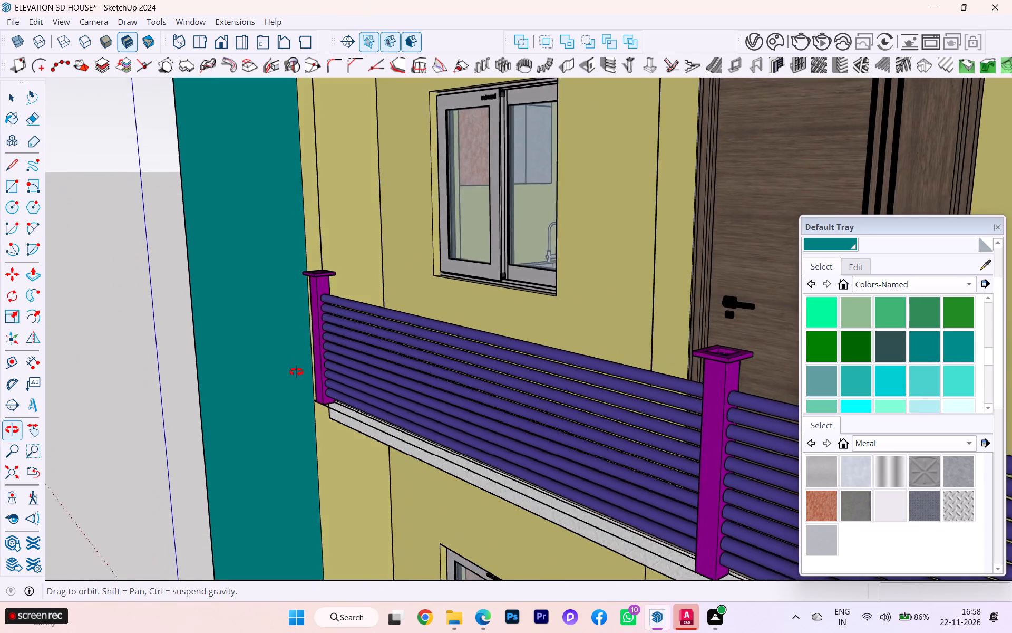
pyautogui.moveTo(296, 372); pyautogui.dragTo(293, 242, button='middle')
pyautogui.scroll(2, 318, 513)
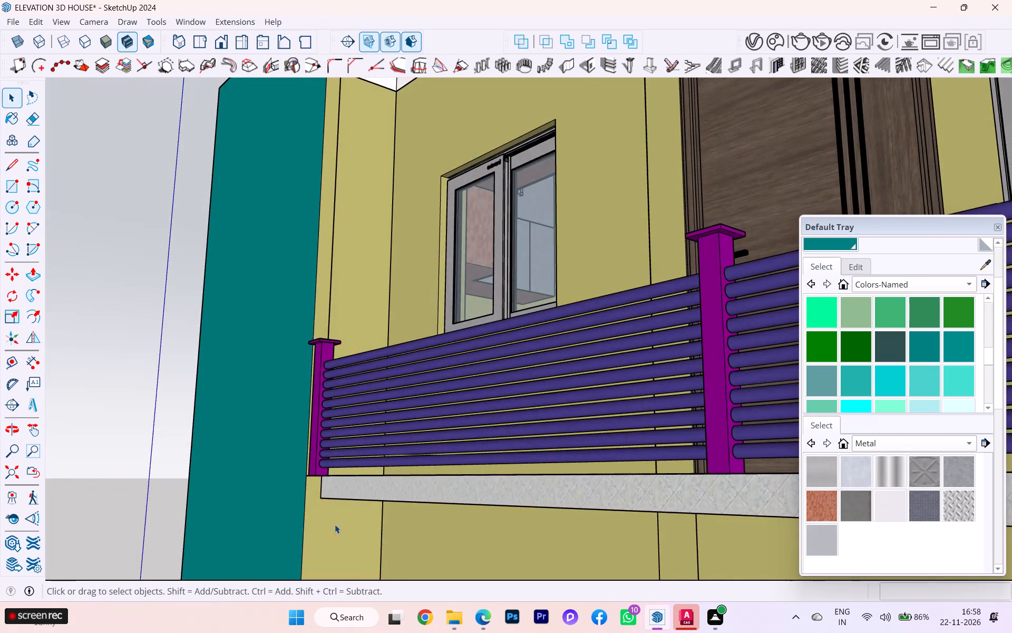
# Open the balcony slab's geometry for editing at its end beside the stair front wall.
pyautogui.scroll(1, 335, 524)
pyautogui.doubleClick(358, 482)
pyautogui.doubleClick(330, 482)
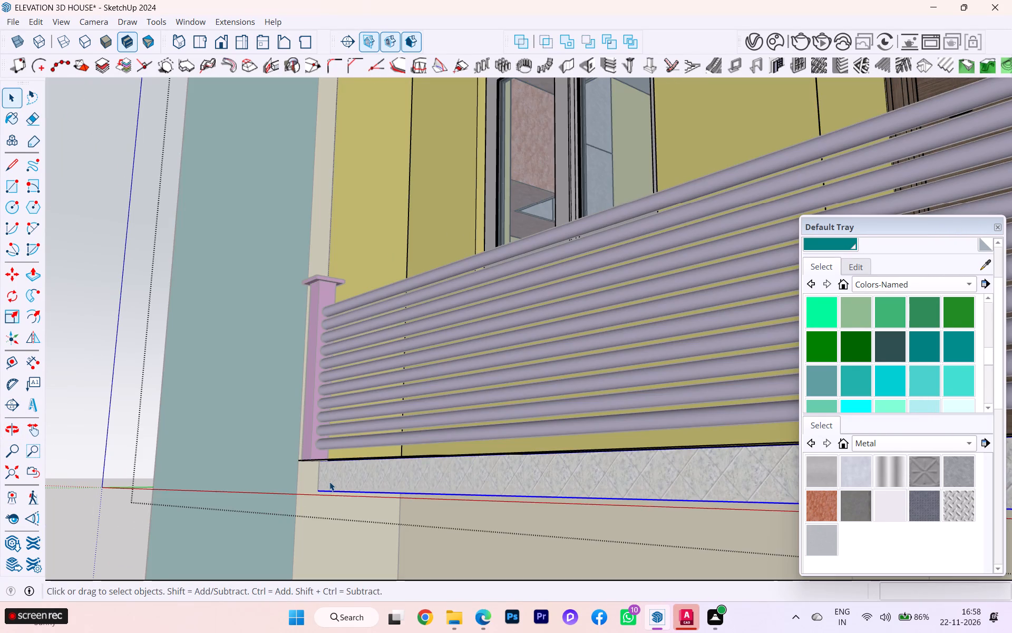
pyautogui.scroll(-1, 342, 478)
pyautogui.moveTo(346, 481); pyautogui.dragTo(504, 496, button='middle')
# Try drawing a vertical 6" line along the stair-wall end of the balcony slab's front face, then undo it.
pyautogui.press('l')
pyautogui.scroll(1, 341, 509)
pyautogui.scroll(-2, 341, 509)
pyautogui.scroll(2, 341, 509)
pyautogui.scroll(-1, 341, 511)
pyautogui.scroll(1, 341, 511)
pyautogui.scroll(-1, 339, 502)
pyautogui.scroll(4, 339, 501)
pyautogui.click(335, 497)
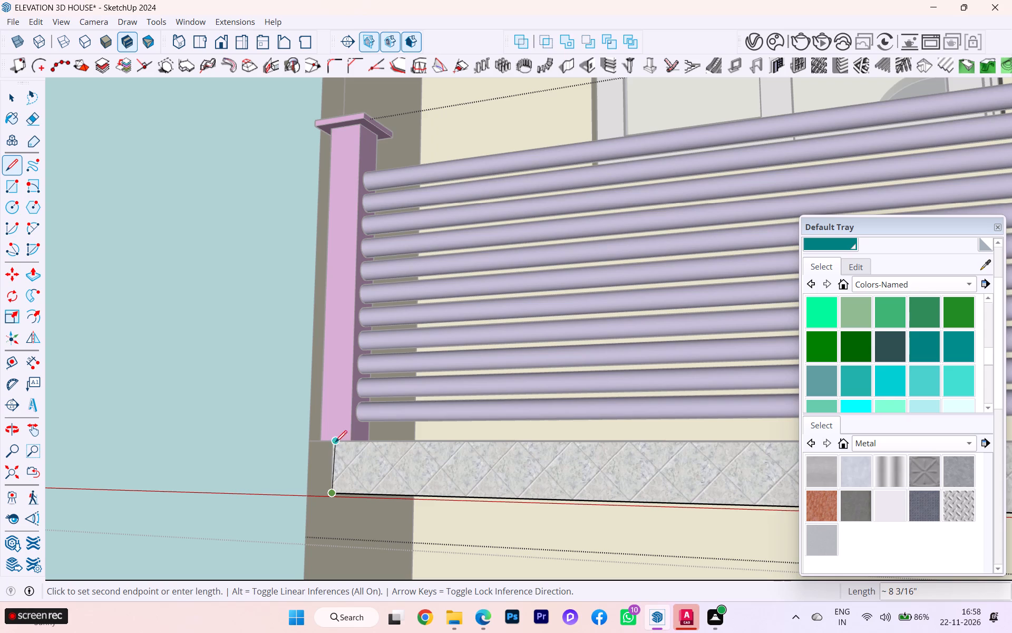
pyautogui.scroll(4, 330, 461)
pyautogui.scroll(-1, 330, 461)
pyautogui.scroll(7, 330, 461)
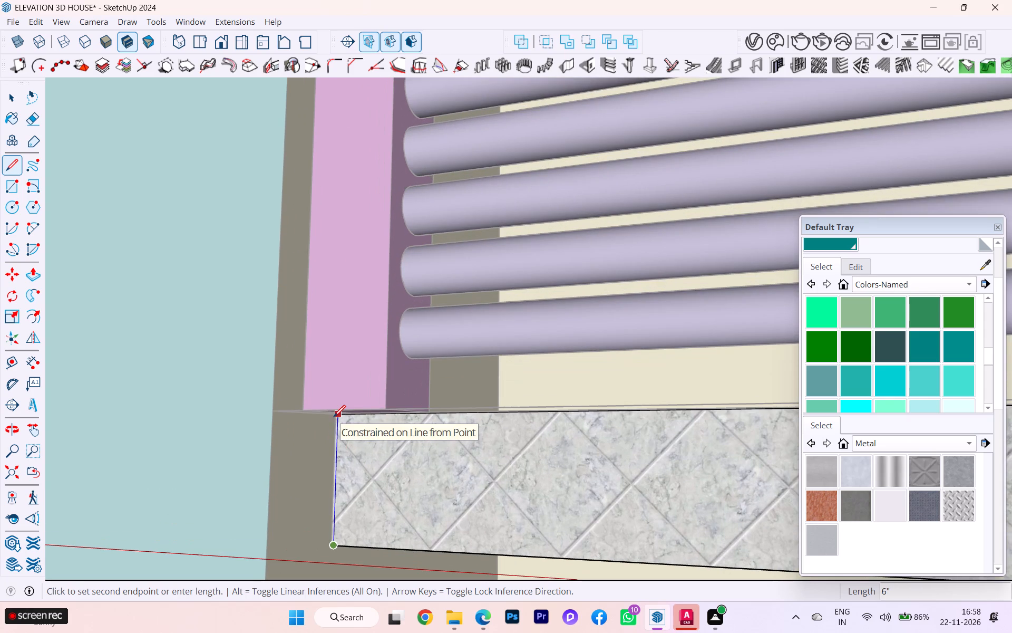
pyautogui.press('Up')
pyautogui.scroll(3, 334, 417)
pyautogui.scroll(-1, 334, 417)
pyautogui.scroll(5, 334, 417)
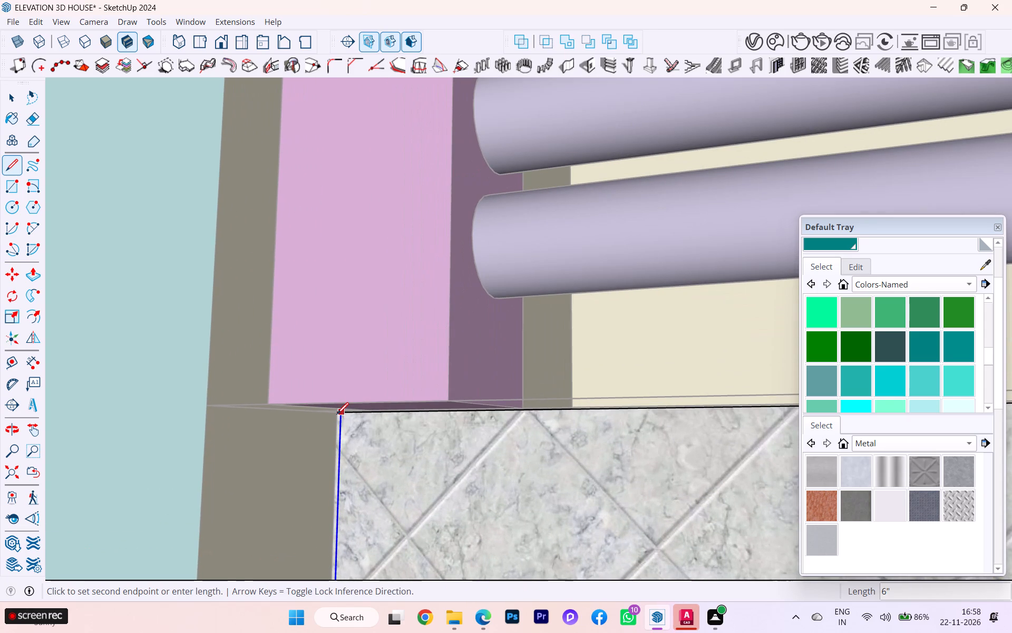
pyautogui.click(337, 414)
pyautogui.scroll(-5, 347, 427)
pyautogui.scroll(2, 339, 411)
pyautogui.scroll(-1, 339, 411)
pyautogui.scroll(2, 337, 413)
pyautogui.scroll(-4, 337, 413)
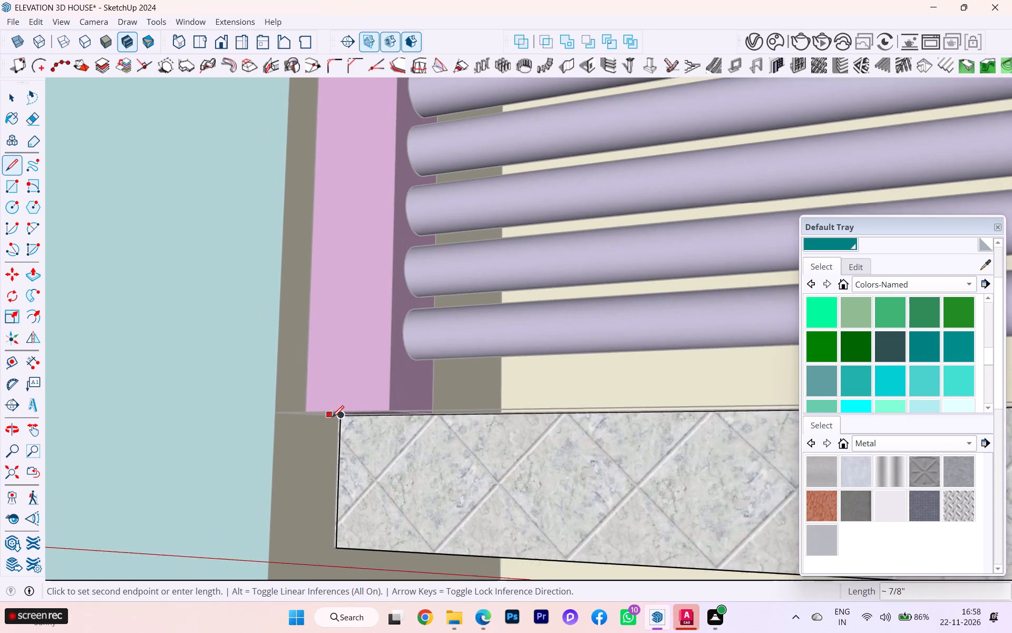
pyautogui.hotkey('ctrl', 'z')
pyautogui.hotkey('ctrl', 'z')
# Draw a vertical 6" line from the bottom to the top corner of the balcony slab's front face beside the stair wall.
pyautogui.scroll(3, 340, 544)
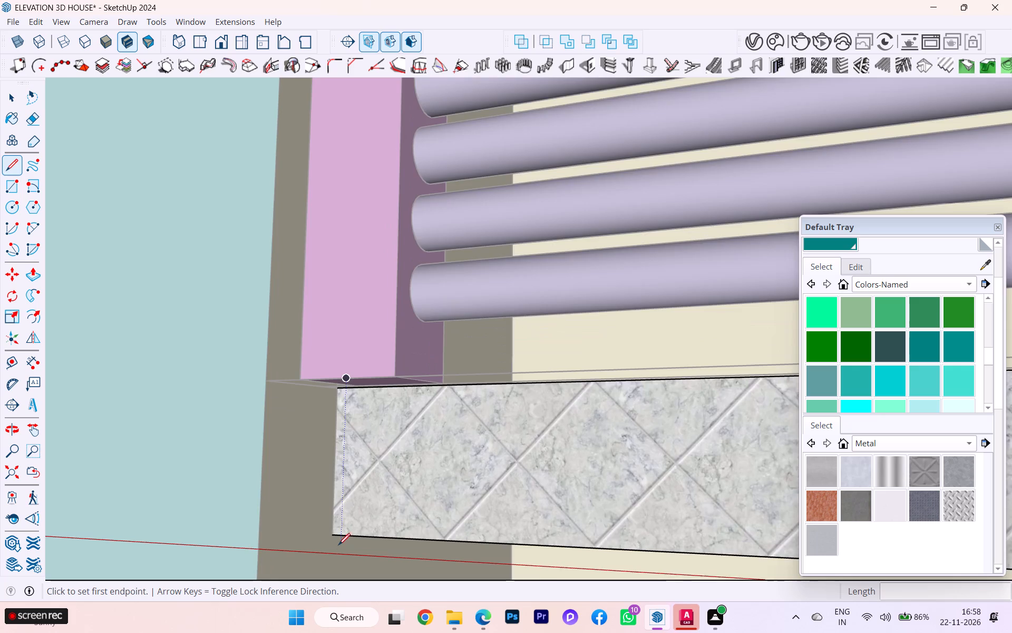
pyautogui.scroll(7, 338, 545)
pyautogui.click(330, 526)
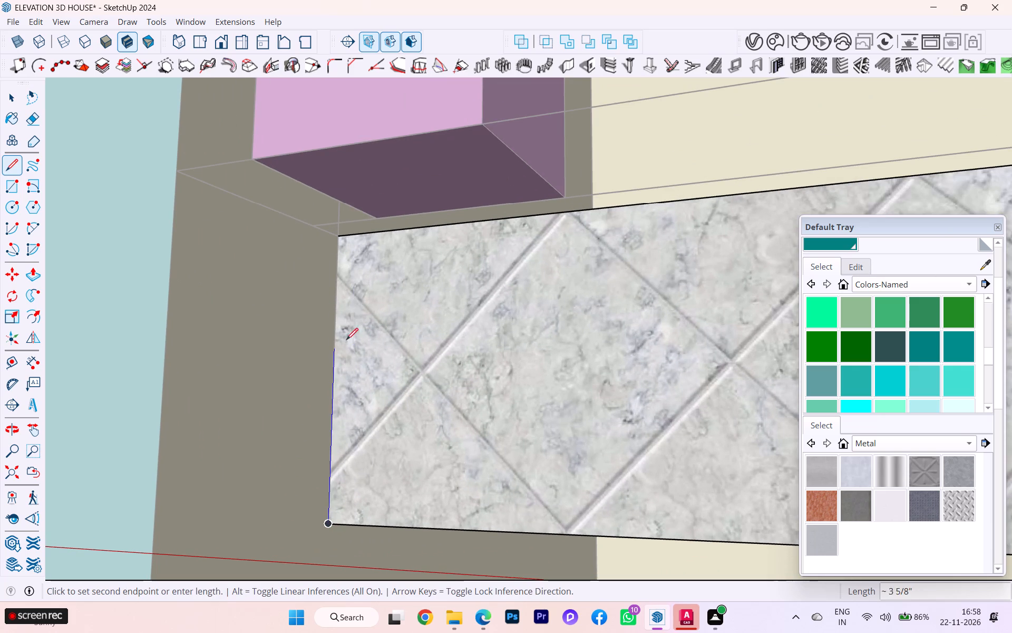
pyautogui.press('Up')
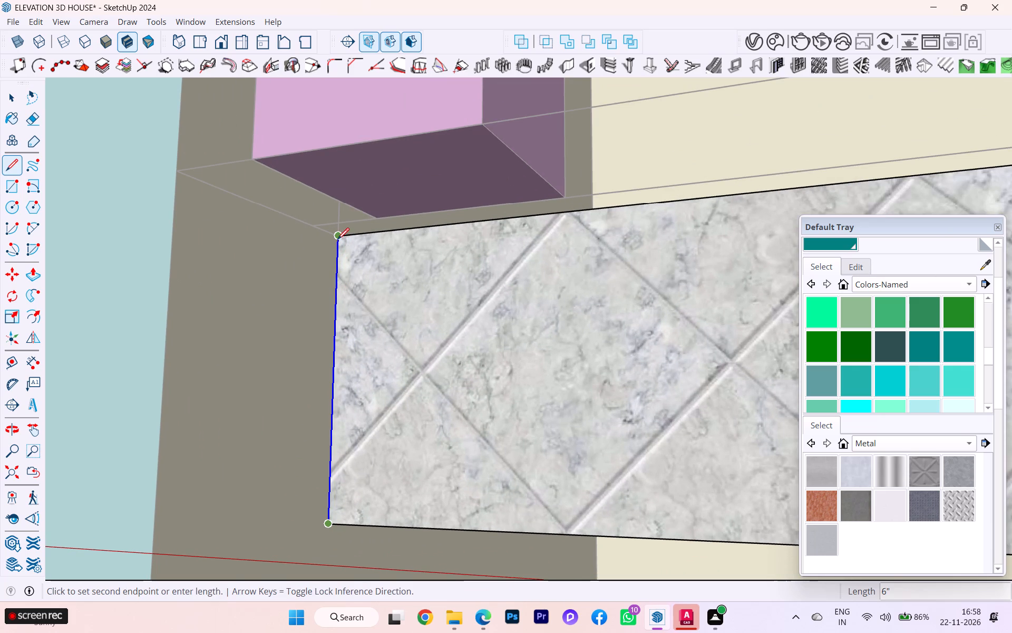
pyautogui.click(337, 238)
pyautogui.press('Escape')
pyautogui.scroll(-4, 388, 296)
pyautogui.scroll(2, 539, 233)
pyautogui.scroll(-1, 532, 237)
pyautogui.scroll(1, 530, 238)
pyautogui.scroll(-2, 522, 243)
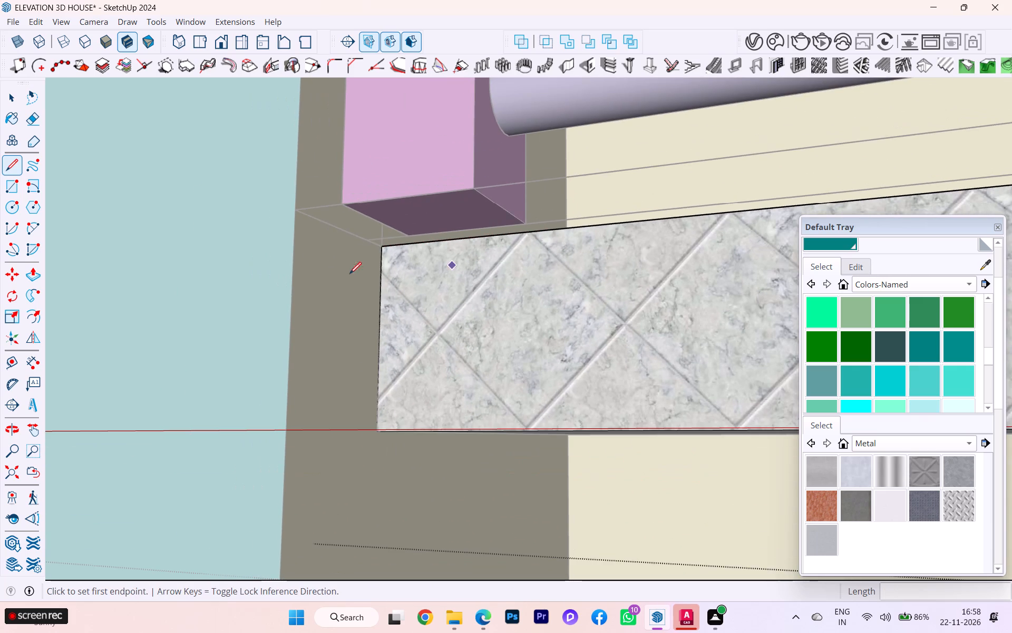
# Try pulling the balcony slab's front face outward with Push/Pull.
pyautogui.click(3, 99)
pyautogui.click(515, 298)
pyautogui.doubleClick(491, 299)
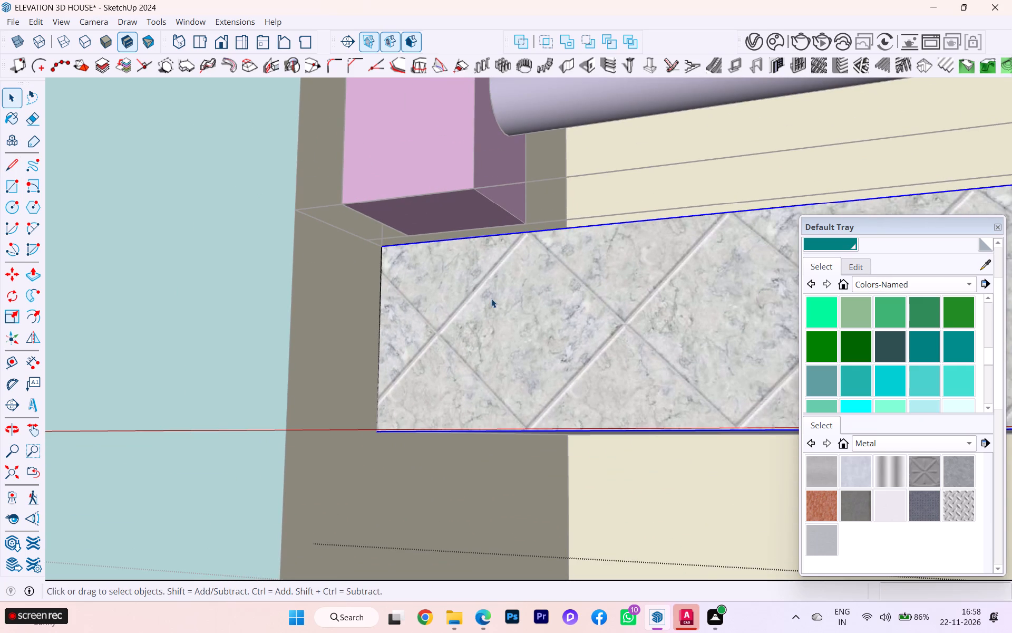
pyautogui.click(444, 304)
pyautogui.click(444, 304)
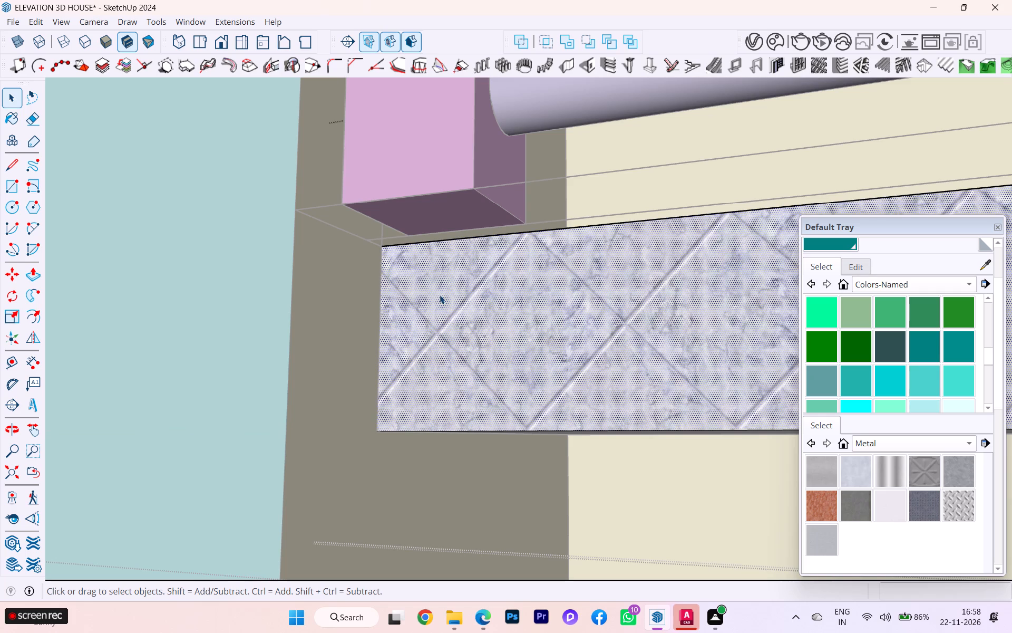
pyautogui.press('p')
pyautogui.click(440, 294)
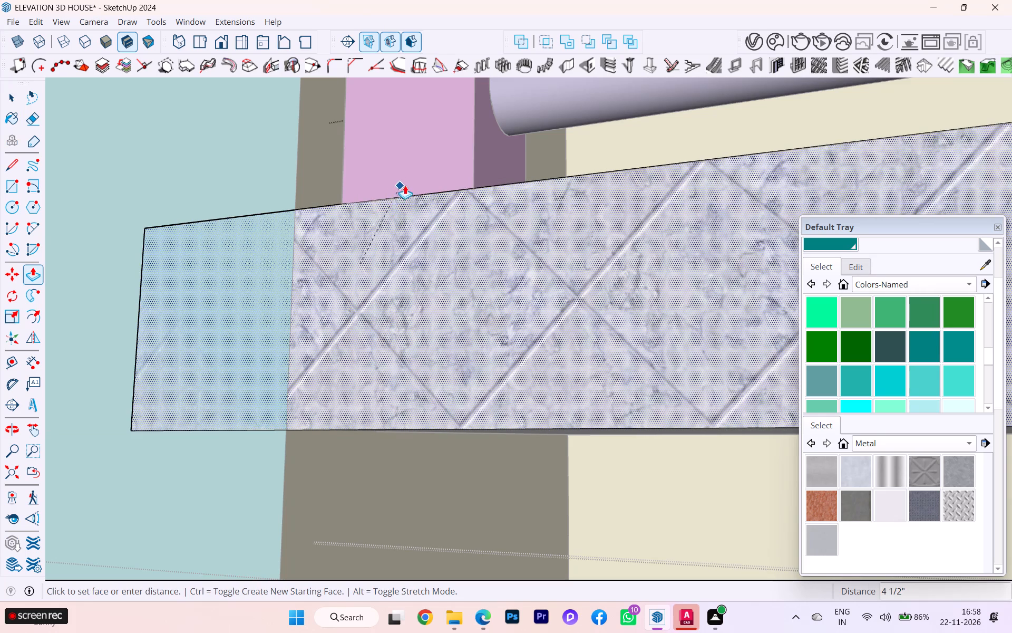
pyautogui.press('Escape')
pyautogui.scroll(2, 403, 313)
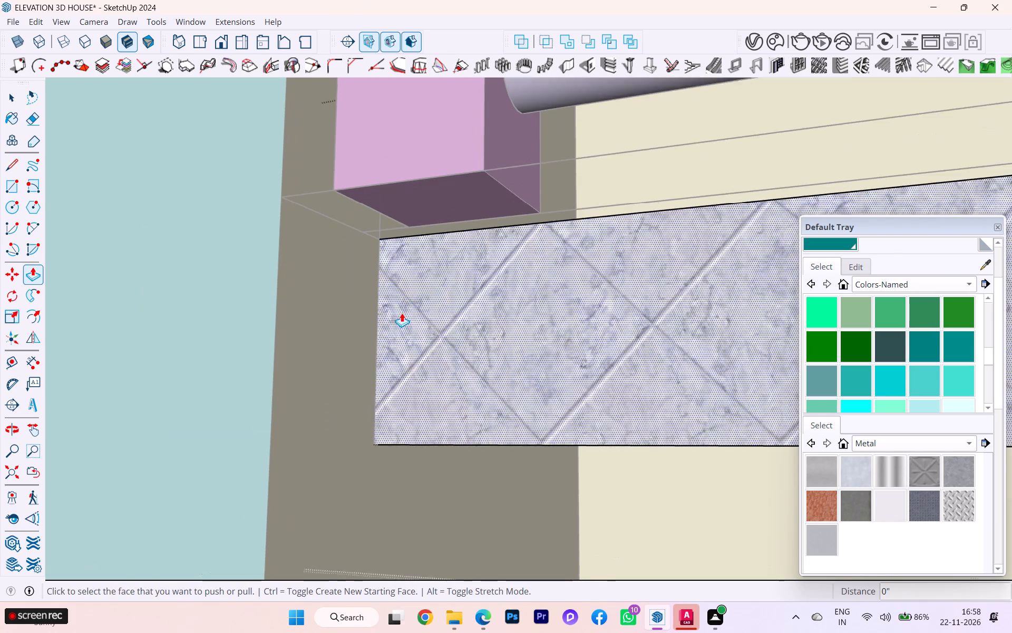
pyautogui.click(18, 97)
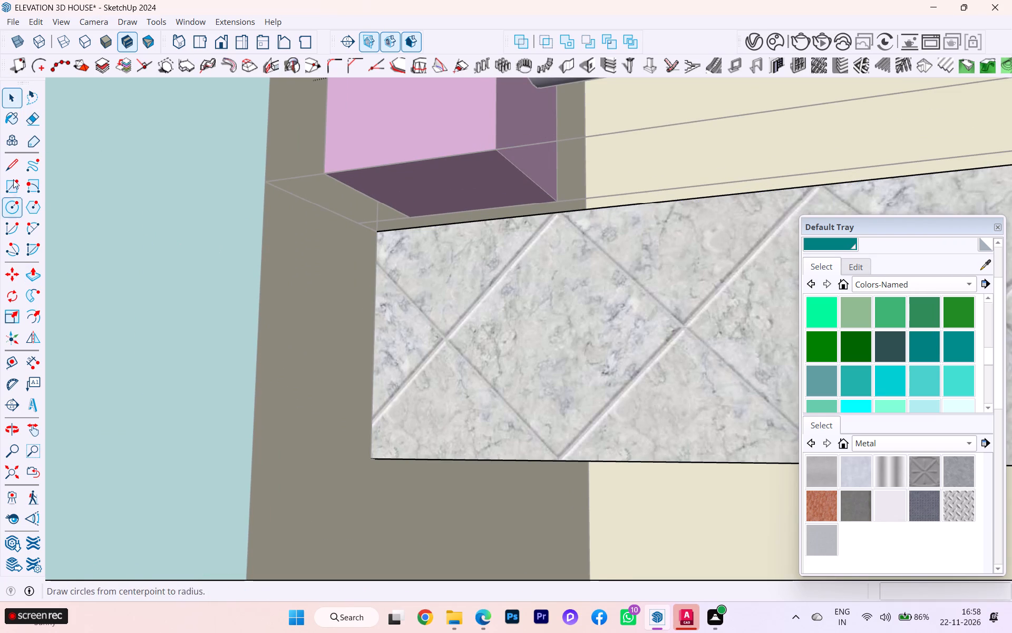
# Redraw the vertical 6" end edge of the balcony slab's front face from its top corner down to its bottom corner.
pyautogui.click(16, 164)
pyautogui.scroll(4, 401, 279)
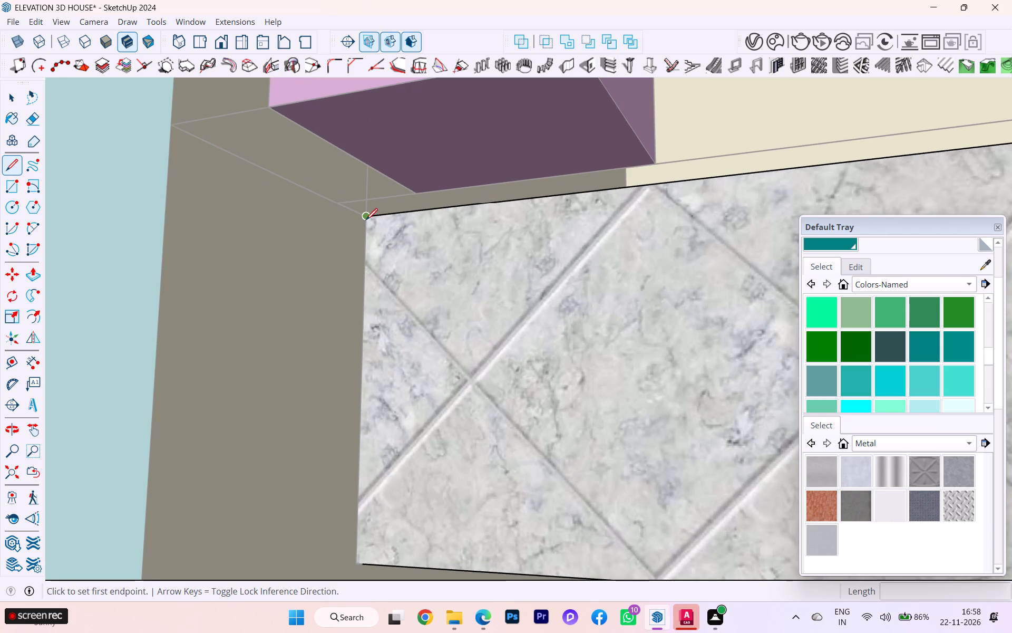
pyautogui.click(366, 219)
pyautogui.press('Up')
pyautogui.scroll(-3, 364, 333)
pyautogui.scroll(4, 365, 333)
pyautogui.scroll(-2, 366, 333)
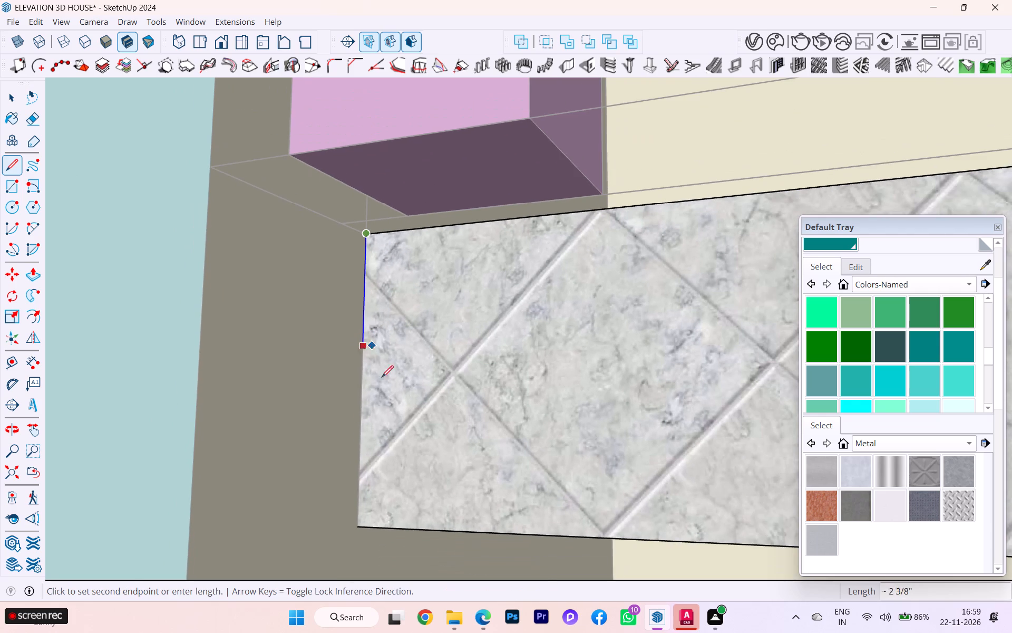
pyautogui.click(362, 527)
pyautogui.press('Escape')
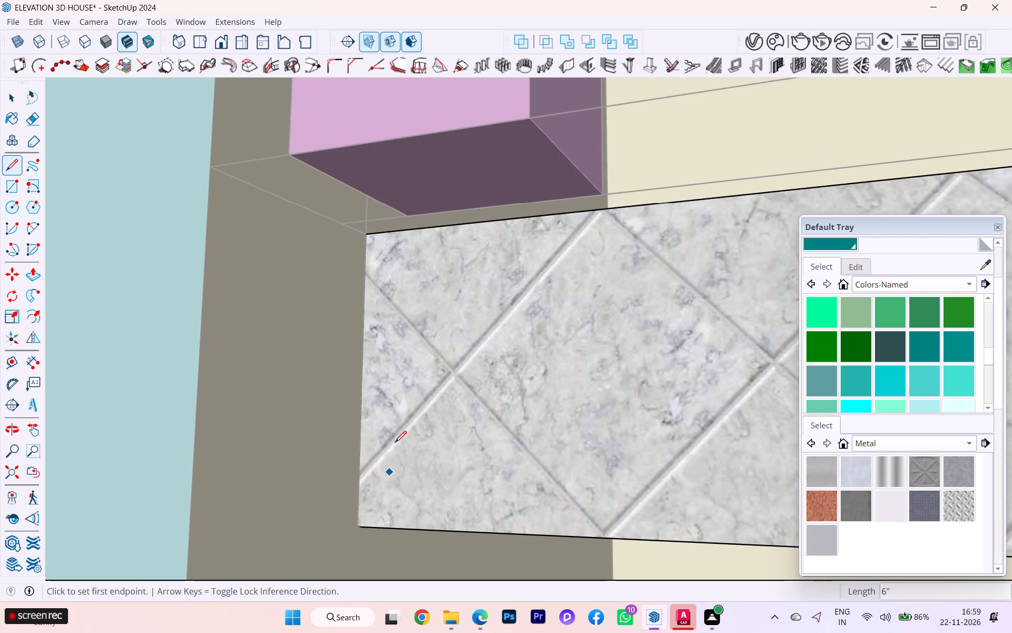
pyautogui.scroll(-2, 375, 296)
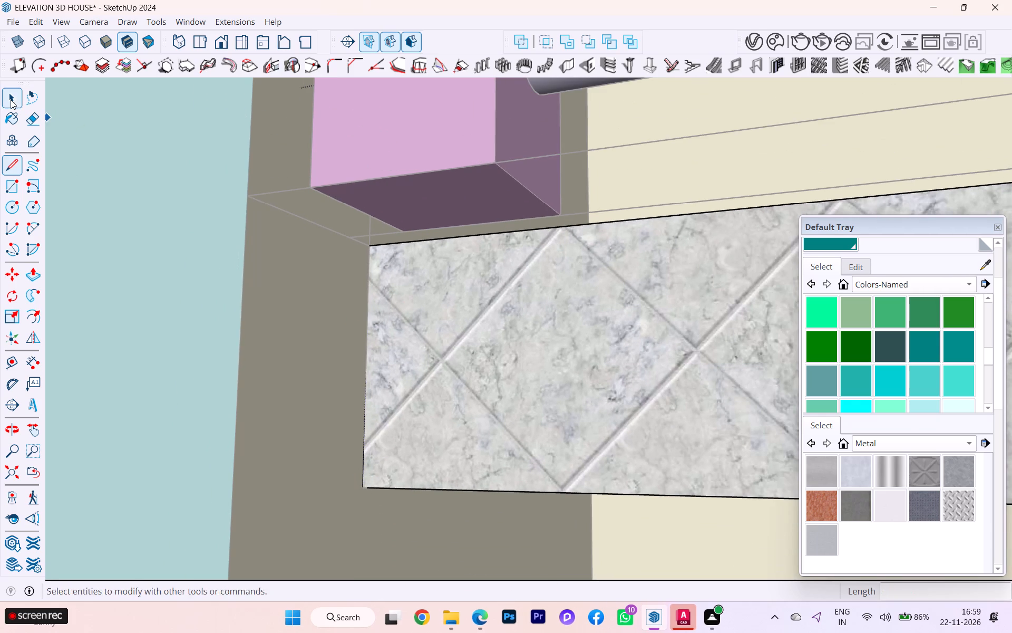
# Push/Pull the balcony slab's front face outward 4 1/2" to the stair wall's front corner, and close the slab geometry.
pyautogui.click(12, 100)
pyautogui.click(625, 332)
pyautogui.press('p')
pyautogui.click(563, 347)
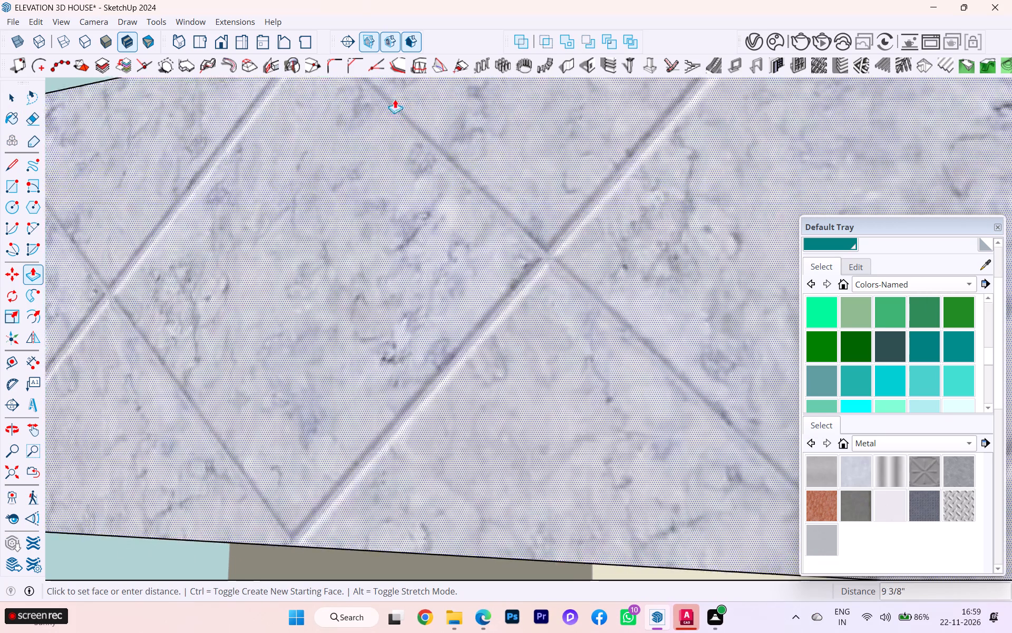
pyautogui.scroll(-6, 440, 267)
pyautogui.scroll(2, 517, 391)
pyautogui.scroll(-3, 518, 392)
pyautogui.moveTo(544, 416); pyautogui.dragTo(690, 551, button='middle')
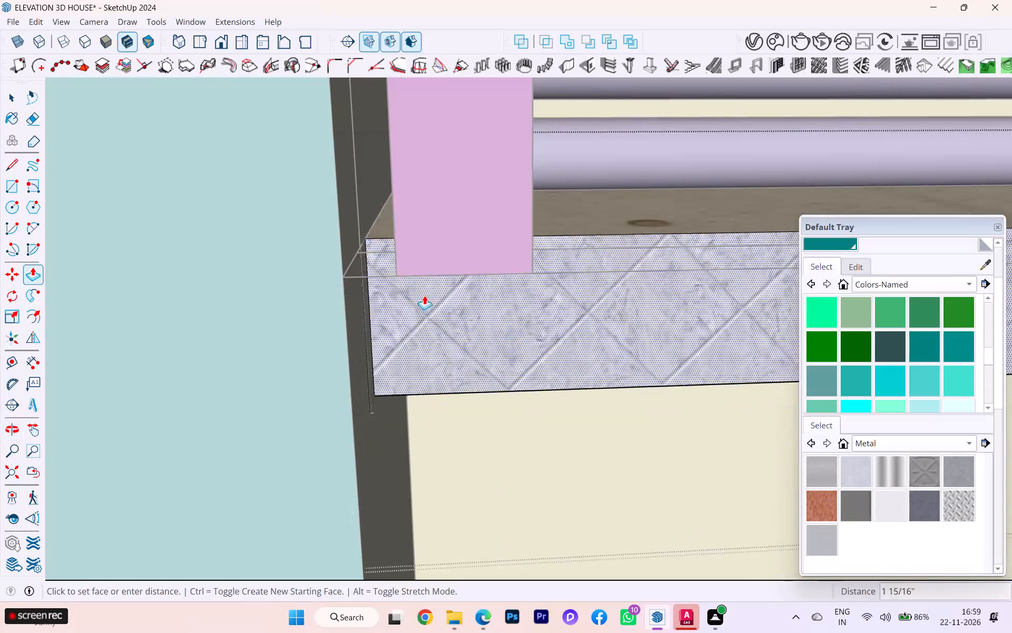
pyautogui.click(349, 275)
pyautogui.scroll(-6, 530, 274)
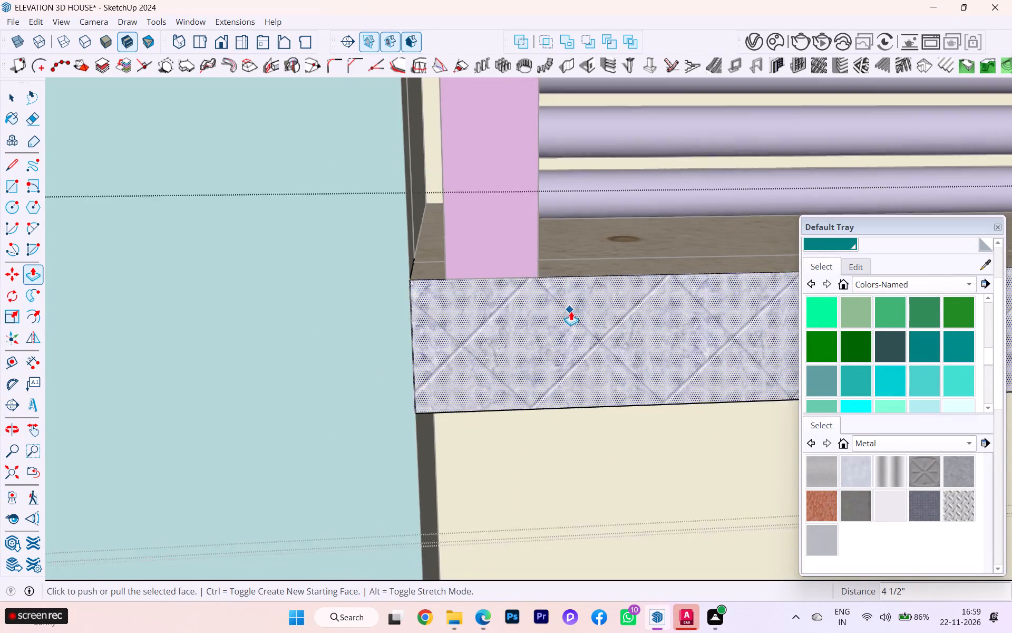
pyautogui.scroll(-6, 571, 311)
pyautogui.scroll(3, 583, 304)
pyautogui.scroll(-3, 583, 306)
pyautogui.scroll(4, 593, 306)
pyautogui.scroll(-4, 595, 306)
pyautogui.moveTo(595, 306); pyautogui.dragTo(391, 336, button='middle')
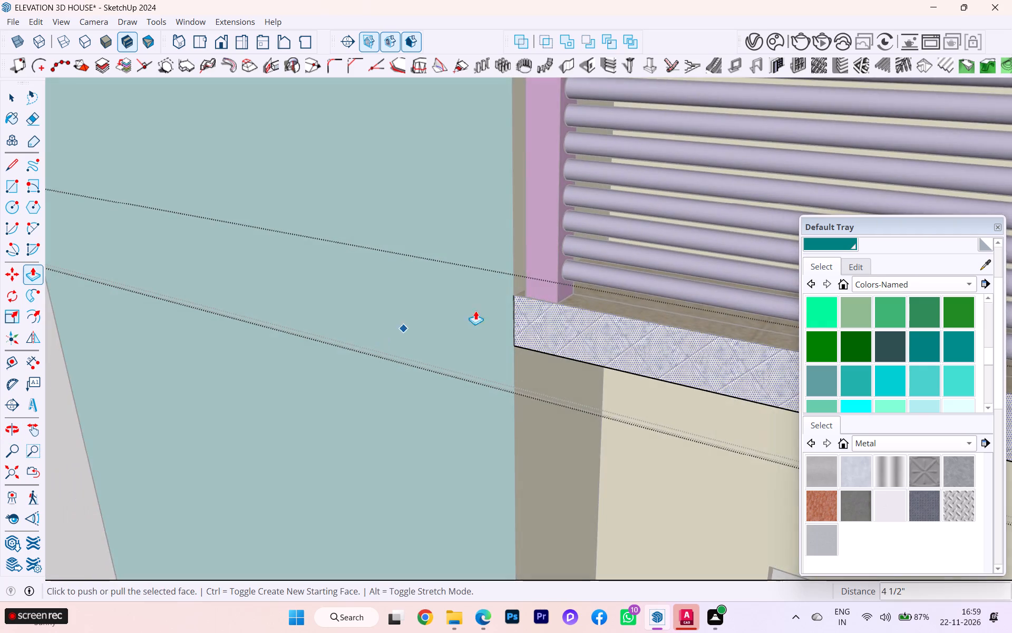
pyautogui.scroll(-2, 556, 306)
pyautogui.scroll(3, 577, 308)
pyautogui.scroll(-8, 582, 308)
pyautogui.scroll(1, 703, 283)
pyautogui.scroll(-1, 687, 302)
pyautogui.scroll(1, 686, 304)
pyautogui.scroll(-7, 685, 305)
pyautogui.scroll(1, 520, 303)
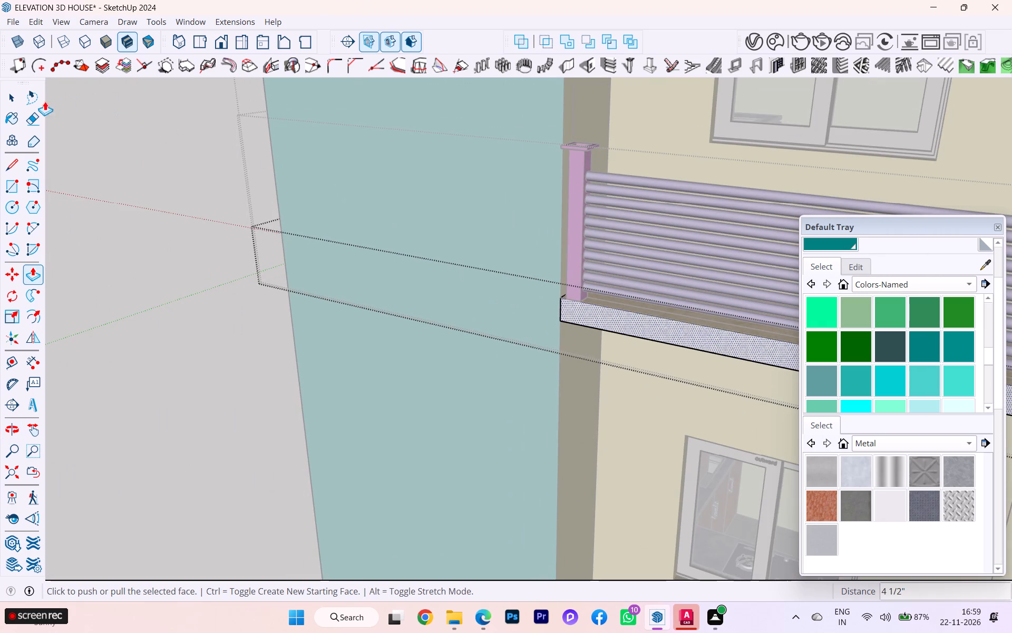
pyautogui.click(3, 97)
pyautogui.click(137, 162)
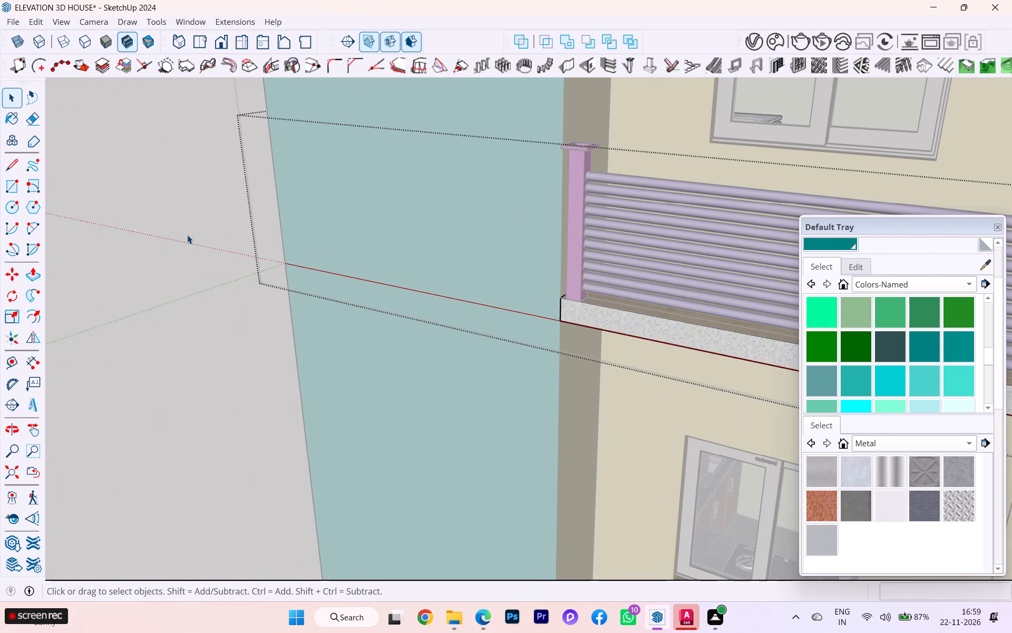
pyautogui.click(187, 235)
pyautogui.click(205, 261)
# Examine the house's side wall and the floor slab band where they meet the teal stair front wall.
pyautogui.scroll(-4, 254, 285)
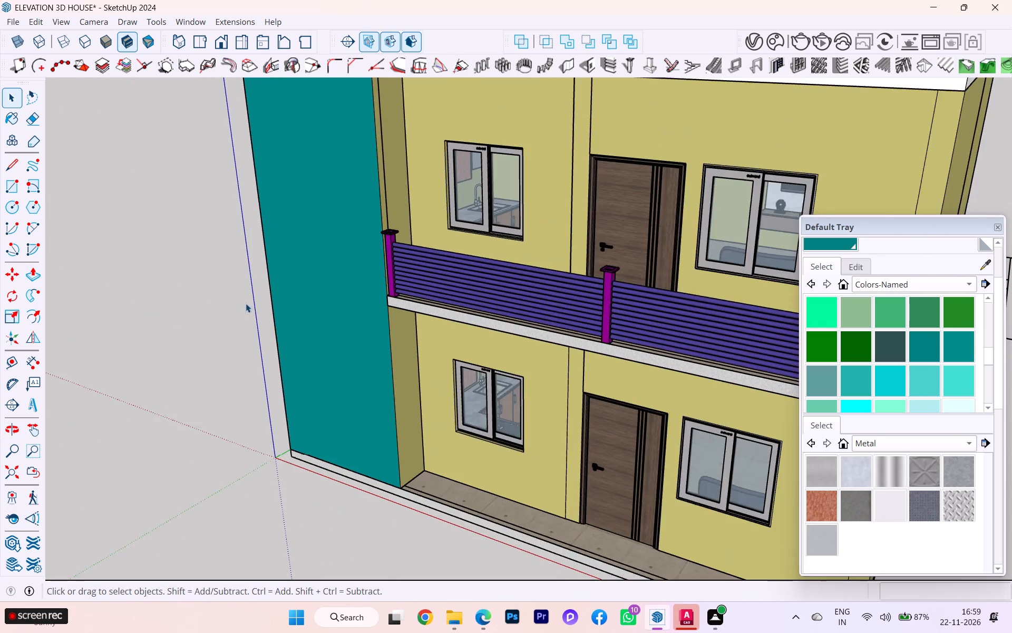
pyautogui.scroll(-1, 246, 304)
pyautogui.moveTo(272, 304); pyautogui.dragTo(420, 290, button='middle')
pyautogui.scroll(-1, 425, 290)
pyautogui.scroll(1, 430, 289)
pyautogui.moveTo(624, 286); pyautogui.dragTo(788, 285, button='middle')
pyautogui.scroll(2, 779, 268)
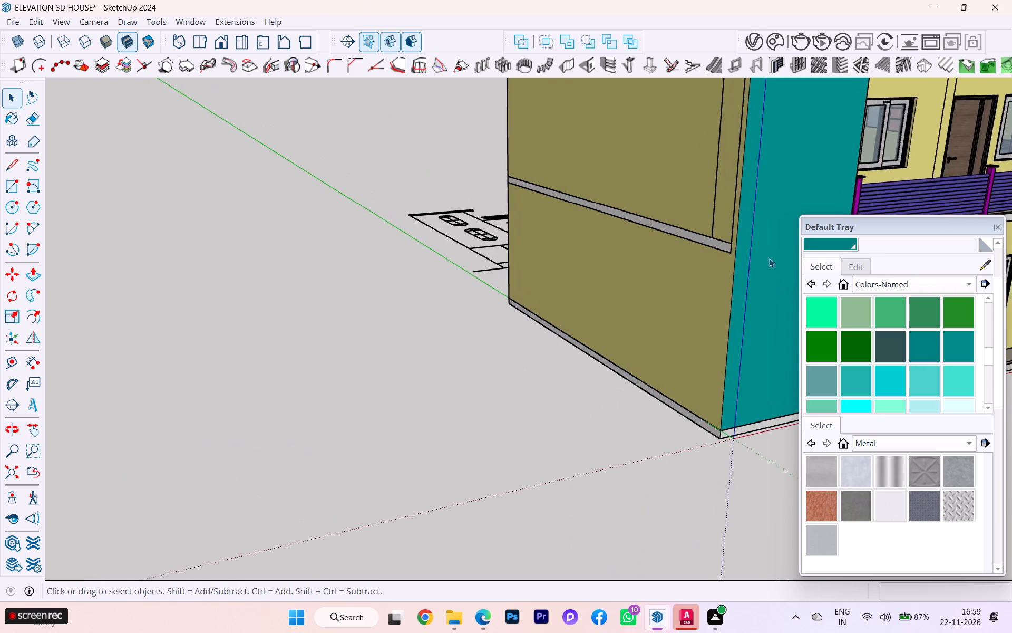
pyautogui.scroll(3, 769, 258)
pyautogui.scroll(-1, 732, 263)
pyautogui.moveTo(726, 266); pyautogui.dragTo(763, 298, button='middle')
pyautogui.scroll(7, 763, 298)
pyautogui.scroll(-1, 725, 264)
pyautogui.scroll(7, 725, 263)
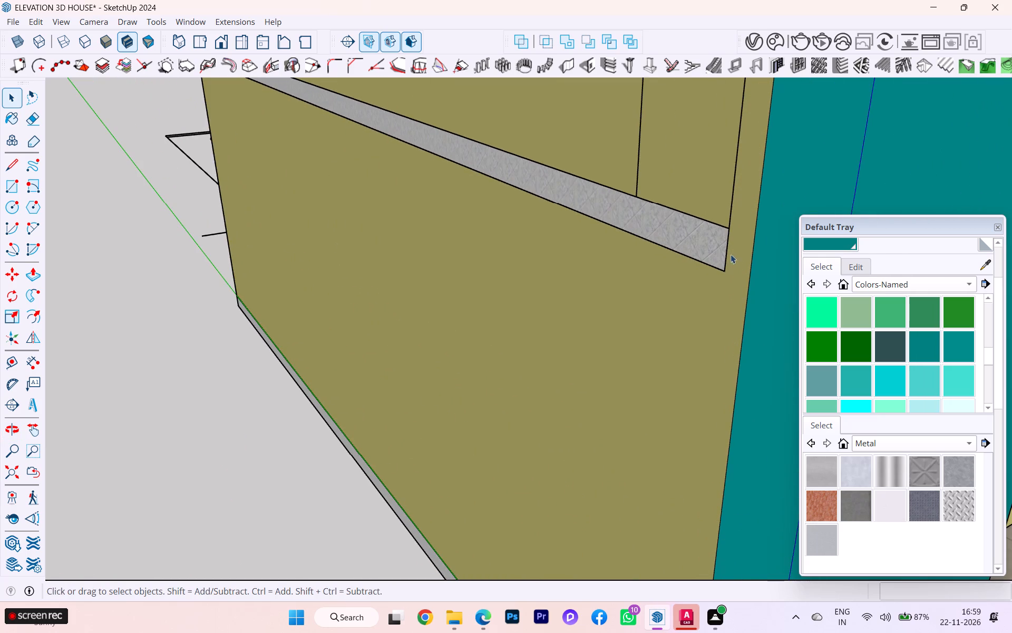
pyautogui.moveTo(742, 252); pyautogui.dragTo(719, 266, button='middle')
pyautogui.scroll(3, 722, 271)
pyautogui.click(744, 273)
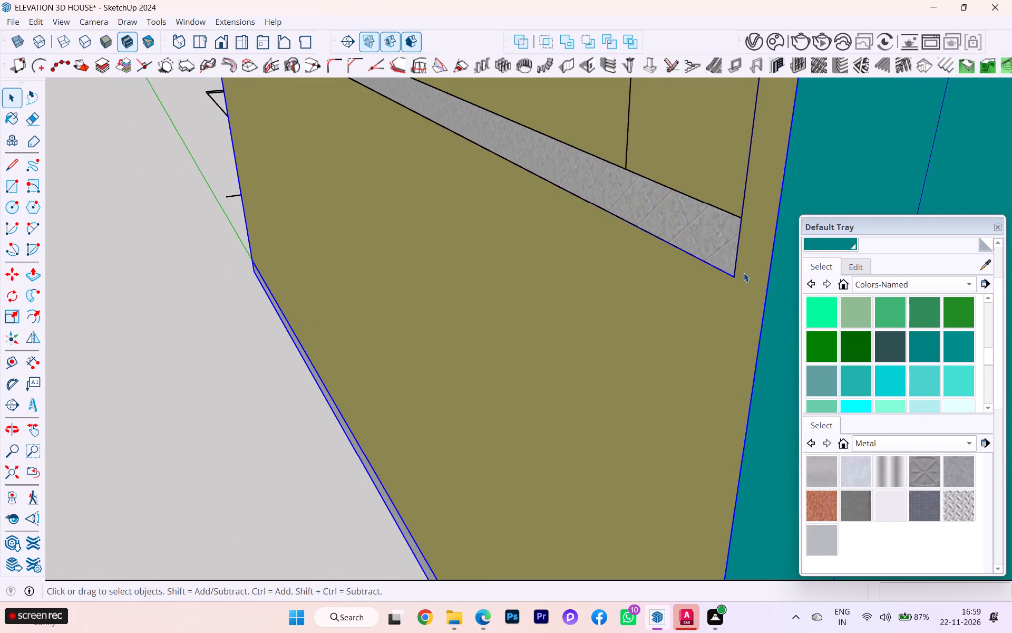
pyautogui.scroll(-3, 510, 308)
pyautogui.scroll(1, 508, 311)
pyautogui.scroll(-4, 508, 311)
pyautogui.scroll(-2, 361, 316)
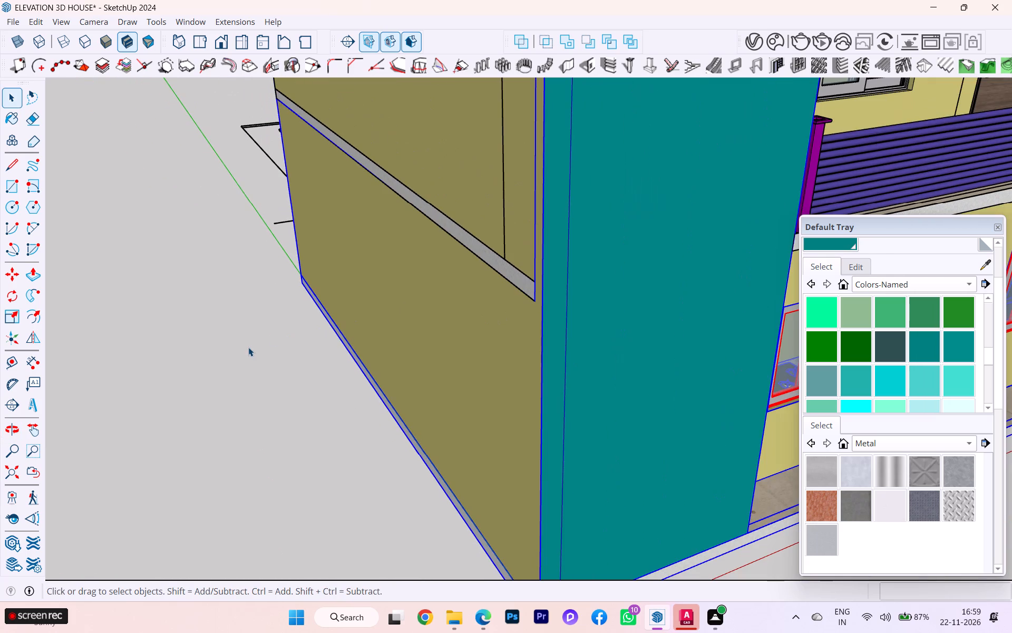
pyautogui.click(248, 347)
pyautogui.scroll(-2, 286, 350)
pyautogui.scroll(2, 295, 353)
pyautogui.scroll(-3, 296, 353)
pyautogui.moveTo(366, 372); pyautogui.dragTo(424, 414, button='middle')
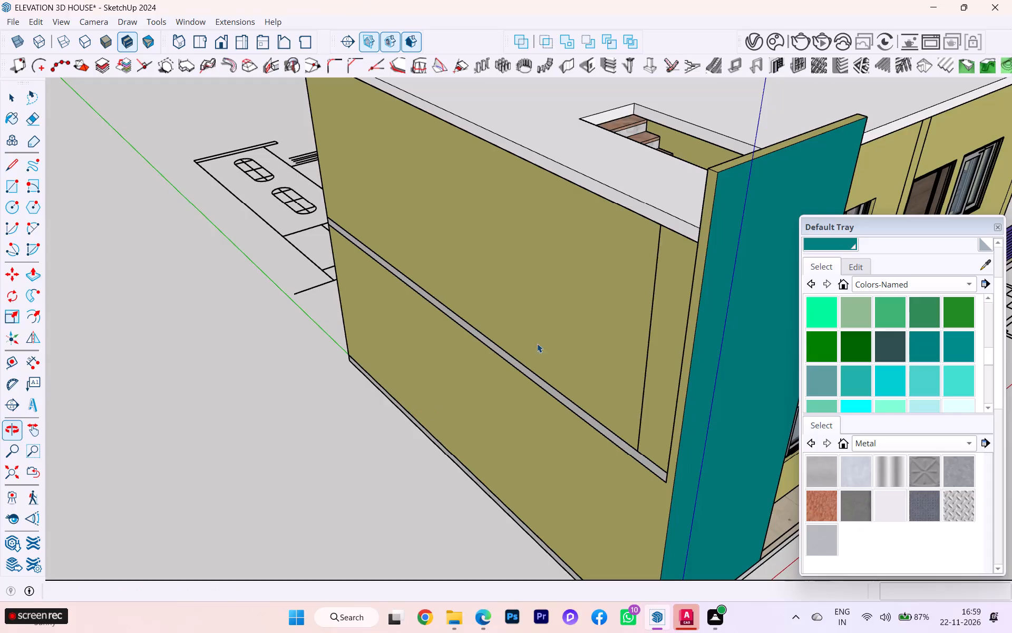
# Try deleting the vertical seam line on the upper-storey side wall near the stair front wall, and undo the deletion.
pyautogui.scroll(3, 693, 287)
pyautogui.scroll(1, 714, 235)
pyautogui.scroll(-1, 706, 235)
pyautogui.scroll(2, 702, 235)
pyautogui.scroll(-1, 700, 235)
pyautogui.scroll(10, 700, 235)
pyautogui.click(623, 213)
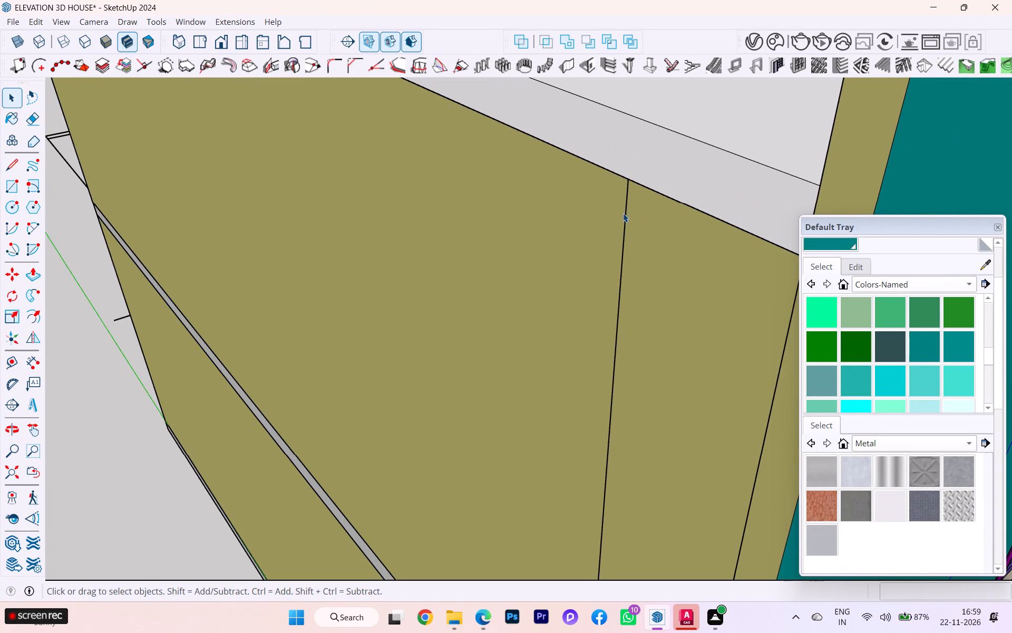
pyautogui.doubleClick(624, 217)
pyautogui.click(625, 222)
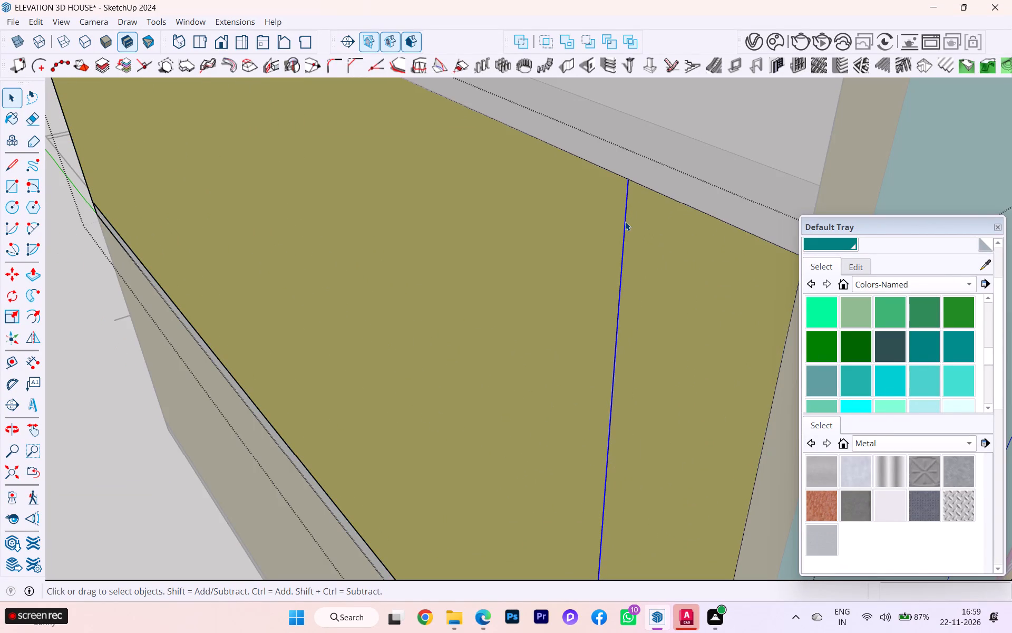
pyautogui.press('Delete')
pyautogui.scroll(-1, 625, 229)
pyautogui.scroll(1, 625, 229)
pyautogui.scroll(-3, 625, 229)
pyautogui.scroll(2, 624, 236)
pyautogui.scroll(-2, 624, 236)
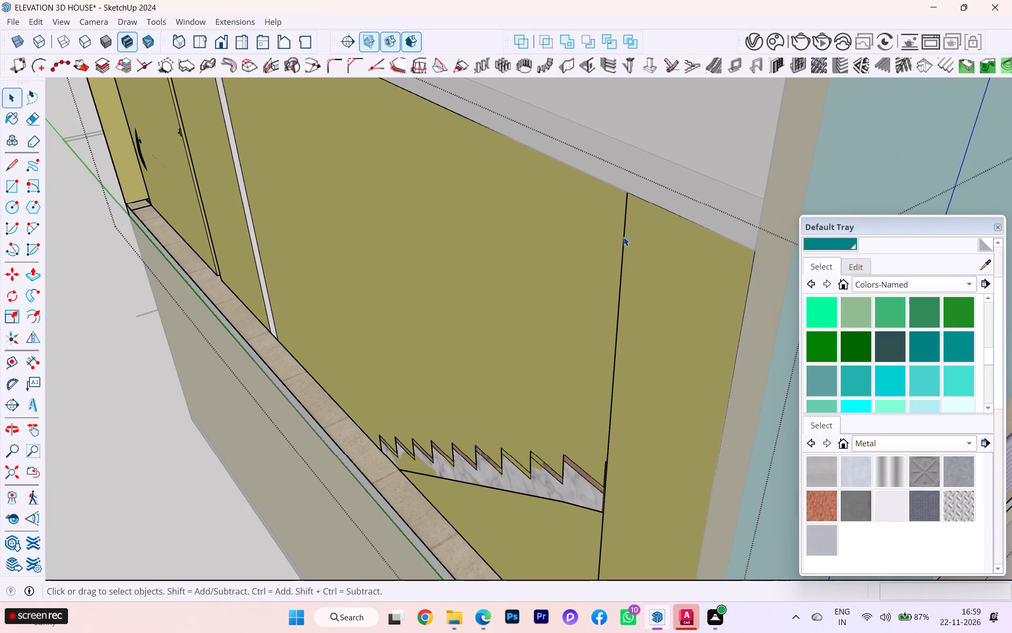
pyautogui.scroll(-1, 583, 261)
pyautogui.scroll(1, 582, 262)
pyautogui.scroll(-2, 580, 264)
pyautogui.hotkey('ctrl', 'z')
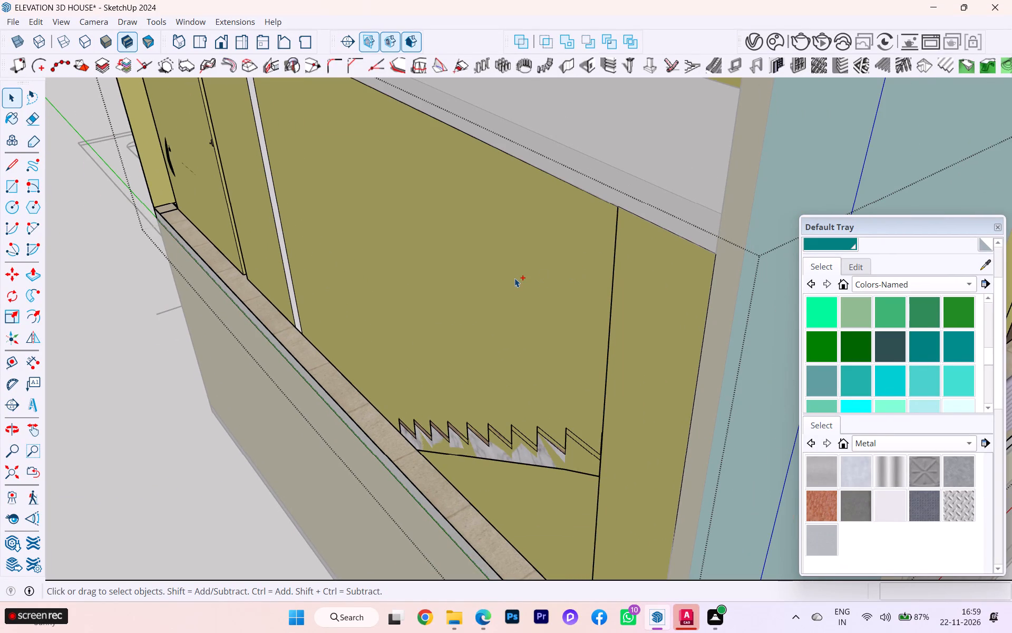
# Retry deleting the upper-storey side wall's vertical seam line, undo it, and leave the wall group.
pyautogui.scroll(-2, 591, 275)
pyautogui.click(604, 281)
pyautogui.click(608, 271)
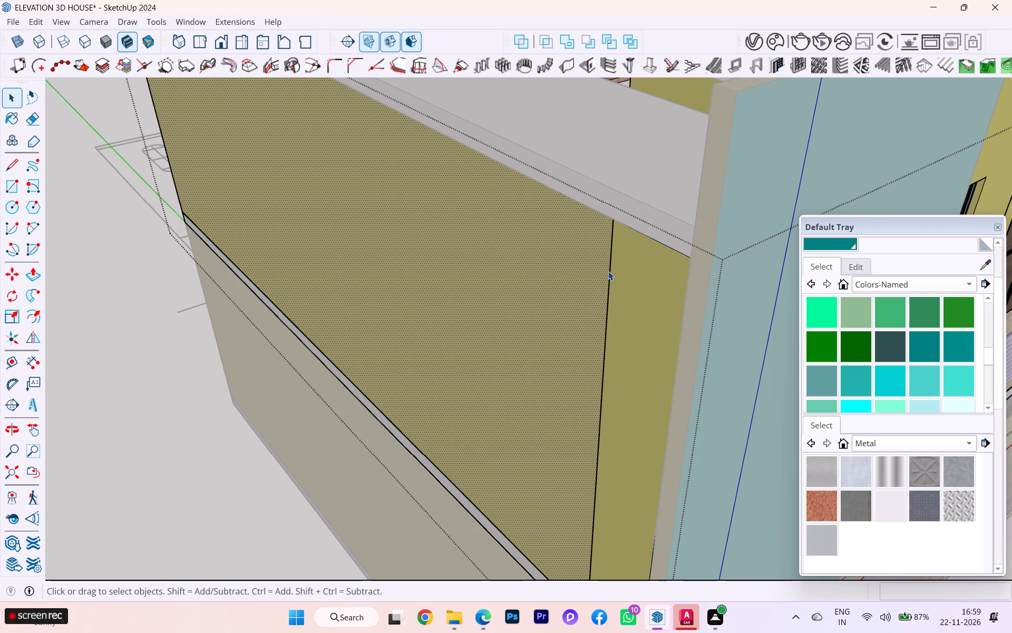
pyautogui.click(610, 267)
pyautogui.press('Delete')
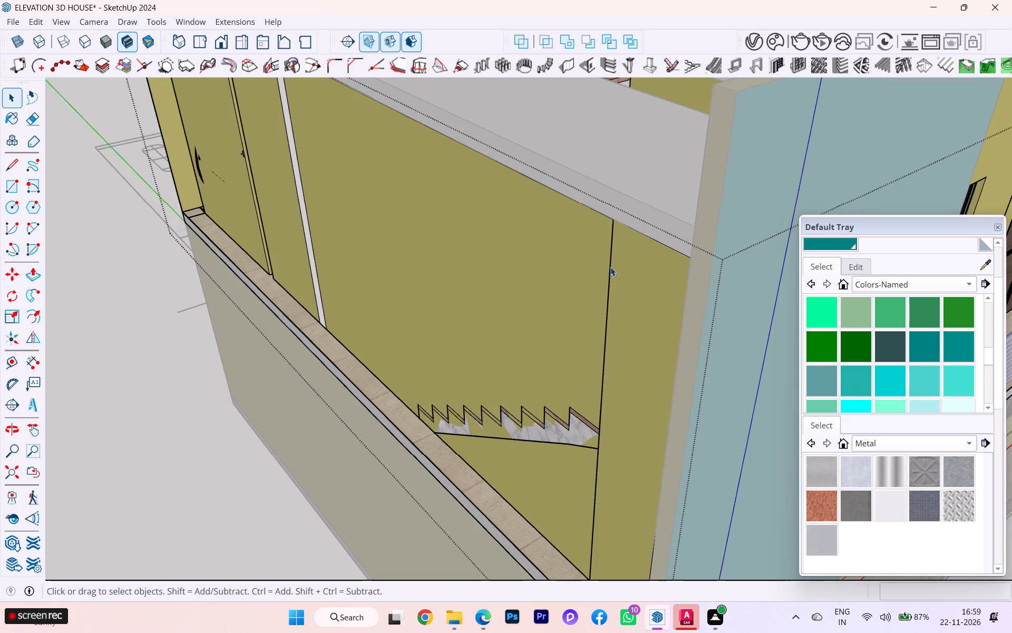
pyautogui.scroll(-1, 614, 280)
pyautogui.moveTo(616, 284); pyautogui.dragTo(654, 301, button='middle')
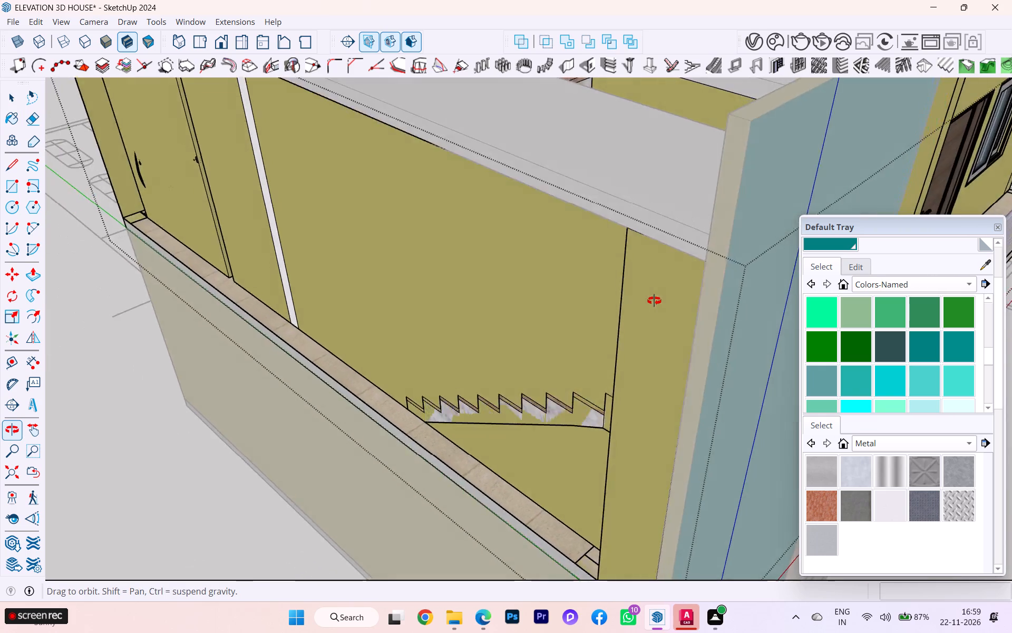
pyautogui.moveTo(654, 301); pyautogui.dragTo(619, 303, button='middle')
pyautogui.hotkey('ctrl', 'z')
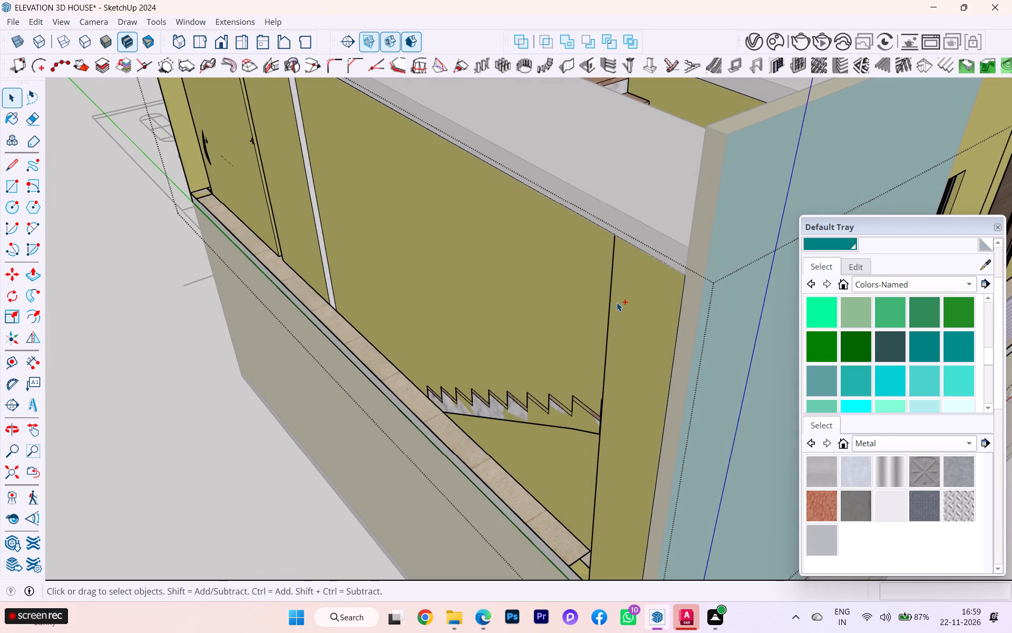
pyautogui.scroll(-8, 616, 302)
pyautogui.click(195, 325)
# Inspect the house from the roof, side and front, checking the stair front wall, balcony slab and railing.
pyautogui.scroll(-3, 585, 304)
pyautogui.moveTo(592, 304); pyautogui.dragTo(457, 305, button='middle')
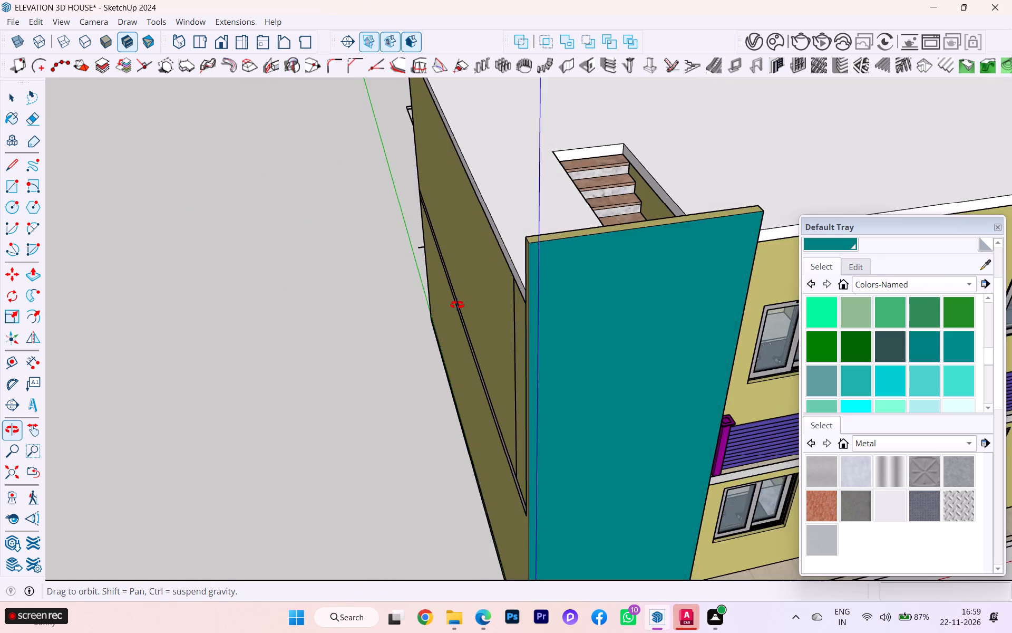
pyautogui.moveTo(457, 305); pyautogui.dragTo(458, 210, button='middle')
pyautogui.scroll(-5, 395, 280)
pyautogui.moveTo(394, 281); pyautogui.dragTo(450, 306, button='middle')
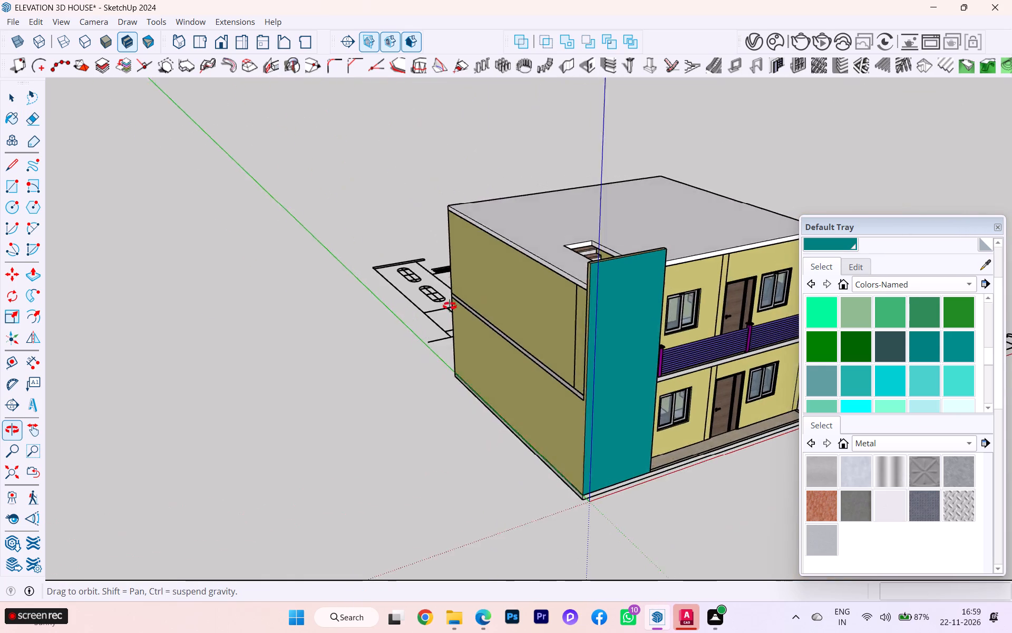
pyautogui.moveTo(450, 306); pyautogui.dragTo(215, 286, button='middle')
pyautogui.scroll(4, 495, 306)
pyautogui.scroll(-1, 534, 312)
pyautogui.moveTo(540, 314); pyautogui.dragTo(524, 318, button='middle')
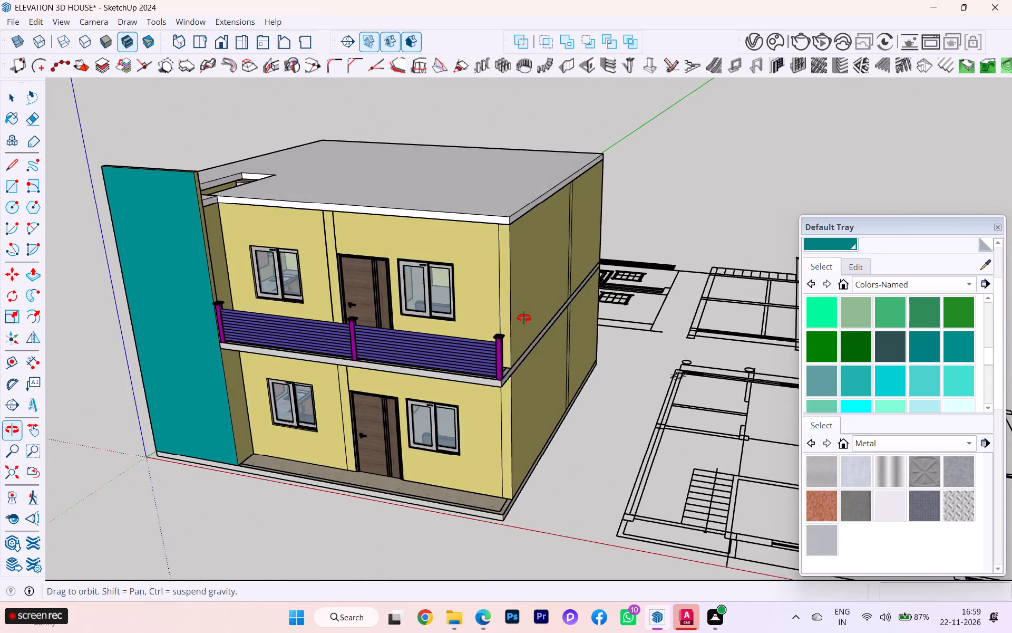
pyautogui.moveTo(524, 318); pyautogui.dragTo(443, 321, button='middle')
pyautogui.scroll(4, 423, 342)
pyautogui.moveTo(394, 355); pyautogui.dragTo(608, 303, button='middle')
pyautogui.scroll(-1, 394, 355)
pyautogui.scroll(-6, 613, 299)
pyautogui.moveTo(622, 302); pyautogui.dragTo(618, 289, button='middle')
pyautogui.scroll(4, 533, 233)
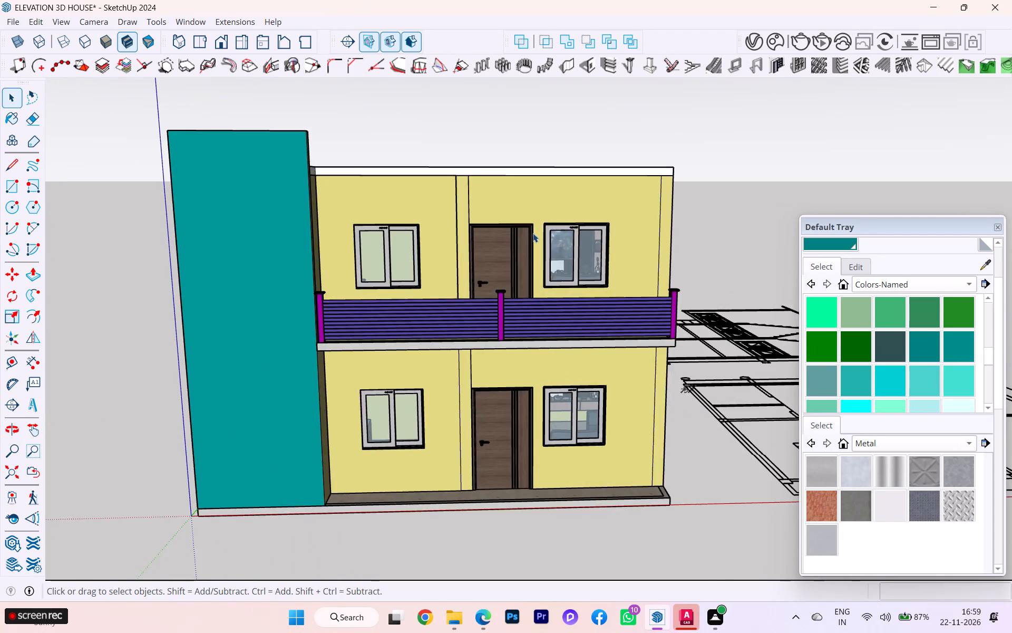
pyautogui.scroll(5, 533, 233)
pyautogui.scroll(-1, 533, 233)
pyautogui.scroll(1, 533, 233)
pyautogui.scroll(-2, 533, 233)
pyautogui.scroll(2, 533, 233)
pyautogui.scroll(-1, 533, 233)
pyautogui.scroll(1, 533, 233)
pyautogui.scroll(-1, 533, 233)
pyautogui.scroll(1, 533, 233)
pyautogui.scroll(-1, 533, 233)
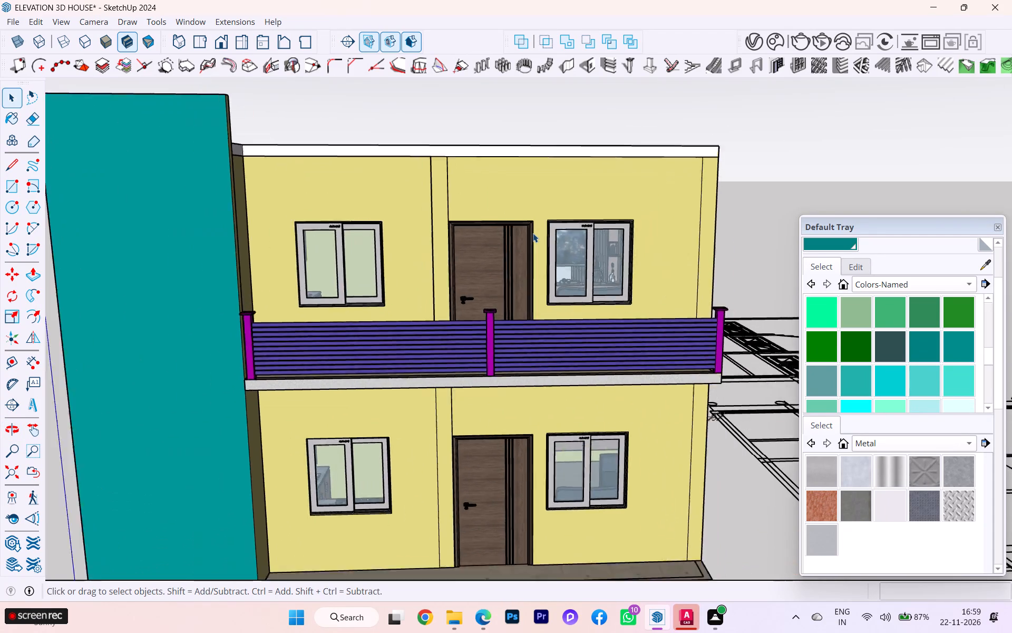
pyautogui.scroll(-4, 533, 233)
pyautogui.scroll(1, 547, 237)
pyautogui.scroll(-2, 549, 237)
pyautogui.moveTo(544, 249); pyautogui.dragTo(394, 288, button='middle')
pyautogui.scroll(-3, 223, 335)
pyautogui.moveTo(182, 356); pyautogui.dragTo(332, 355, button='middle')
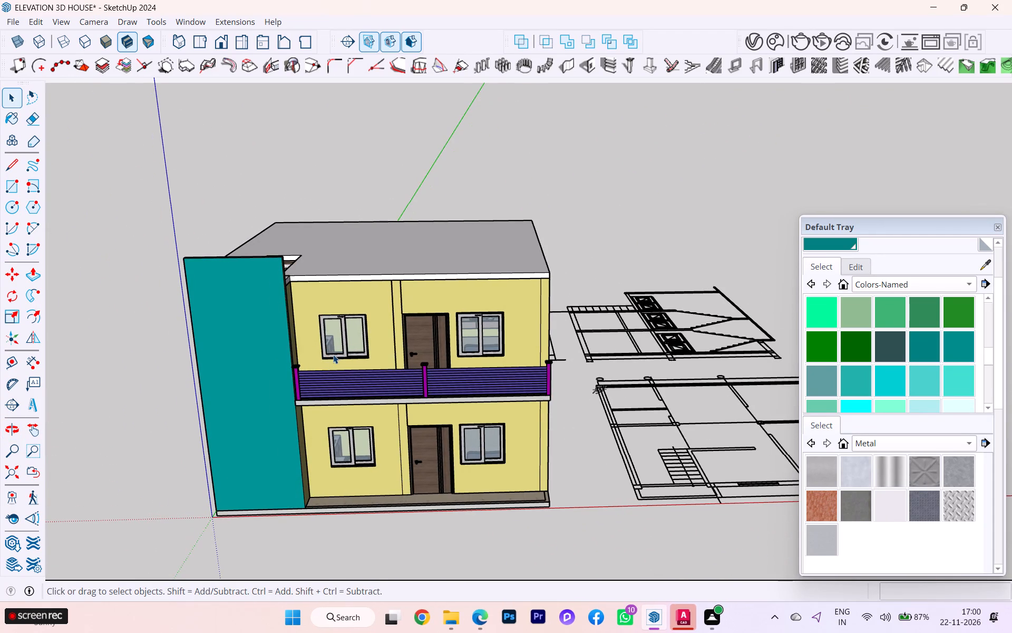
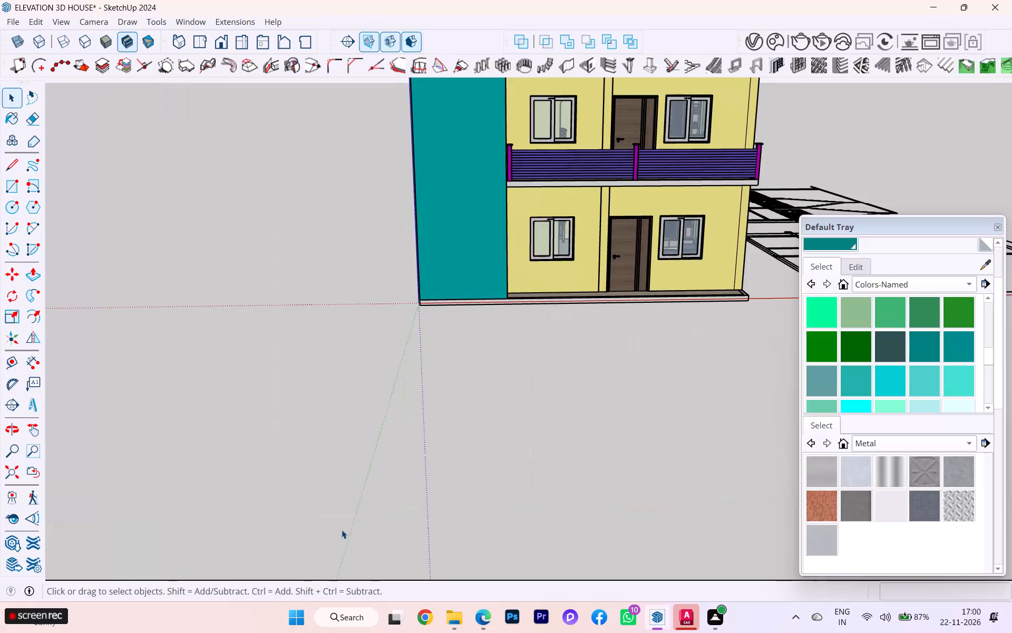
# Examine the front elevation of the two-storey house, including the teal wall, balcony railing, doors and windows.
pyautogui.scroll(-5, 338, 528)
pyautogui.scroll(3, 643, 298)
pyautogui.scroll(2, 587, 208)
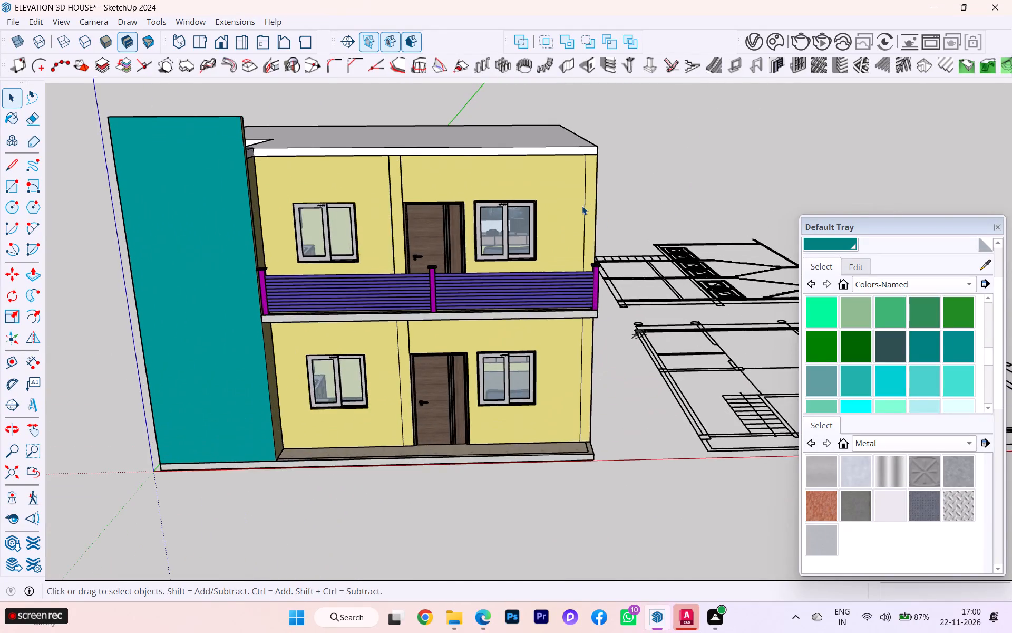
pyautogui.scroll(3, 542, 212)
pyautogui.scroll(-2, 527, 226)
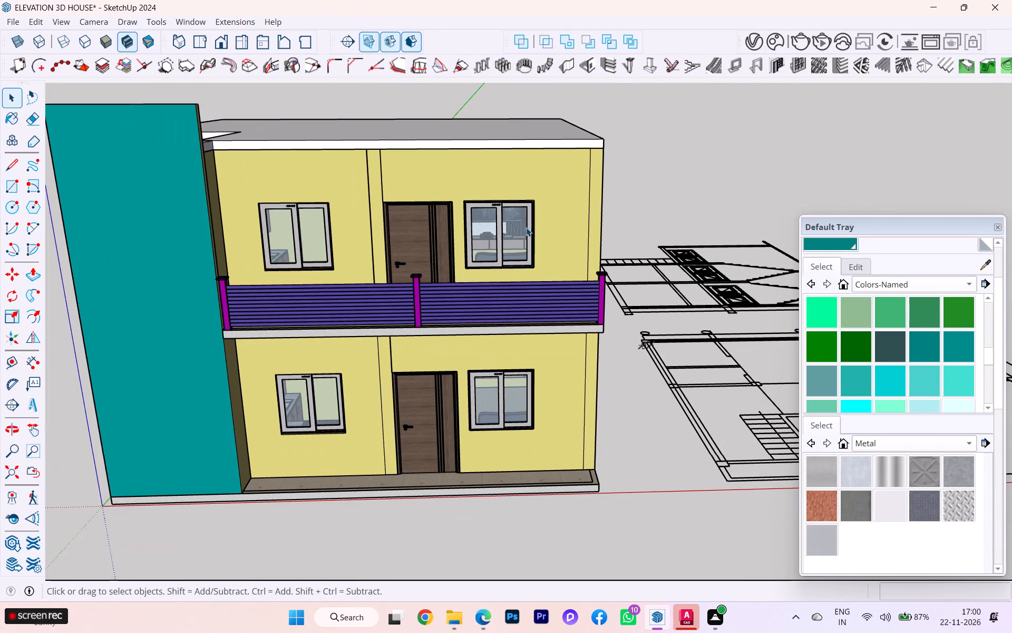
pyautogui.scroll(-2, 526, 227)
pyautogui.scroll(3, 387, 240)
pyautogui.scroll(-1, 247, 281)
# Open the ground-floor house group for editing and select only the front face of the tall teal wall.
pyautogui.moveTo(299, 289); pyautogui.dragTo(411, 292, button='middle')
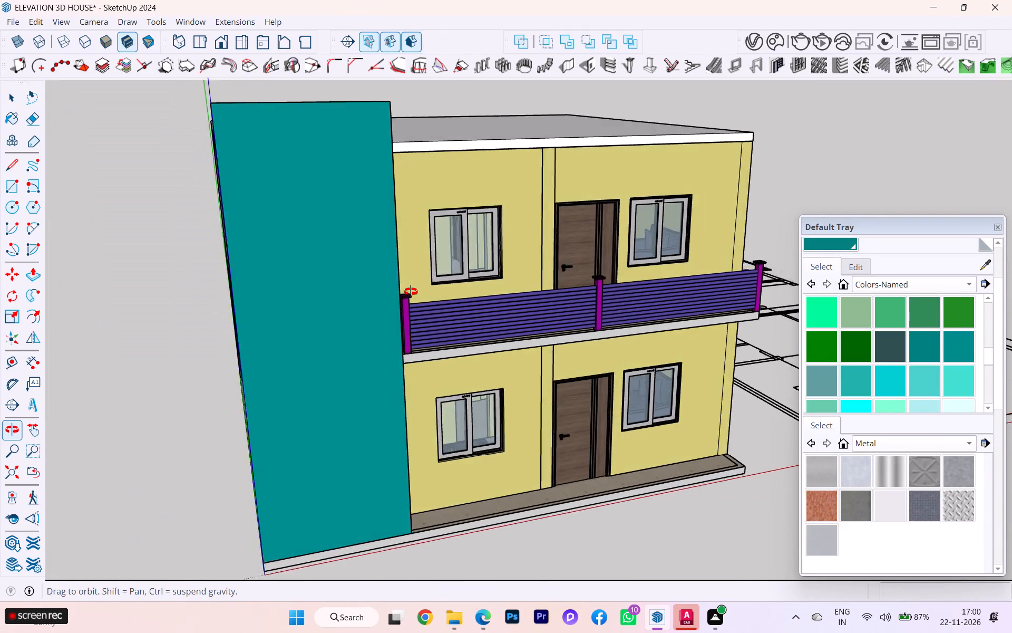
pyautogui.moveTo(411, 292); pyautogui.dragTo(421, 295, button='middle')
pyautogui.scroll(-1, 347, 302)
pyautogui.moveTo(378, 322); pyautogui.dragTo(524, 371, button='middle')
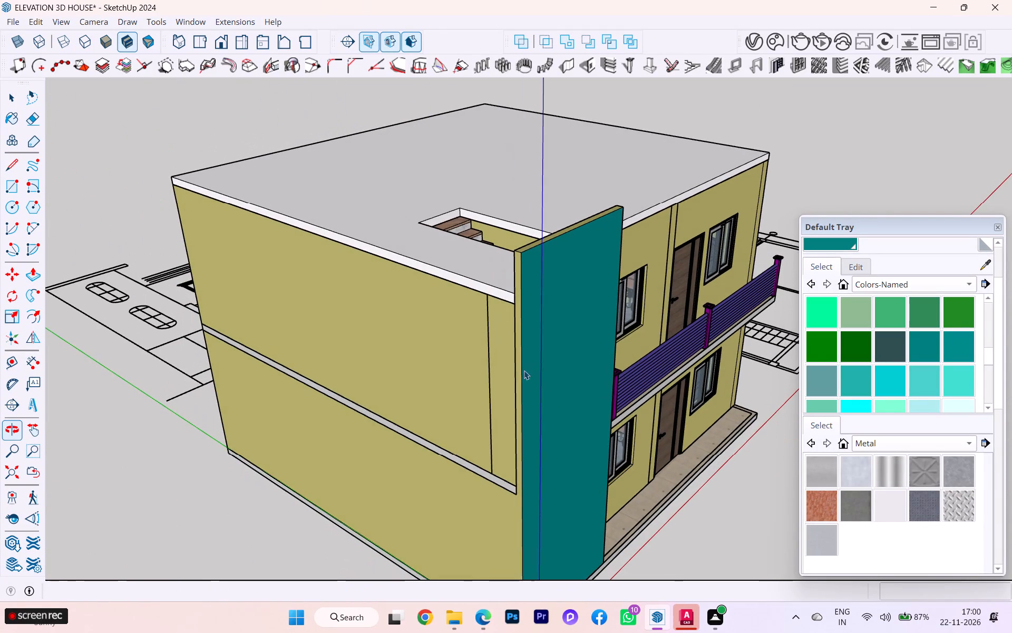
pyautogui.click(560, 340)
pyautogui.doubleClick(547, 338)
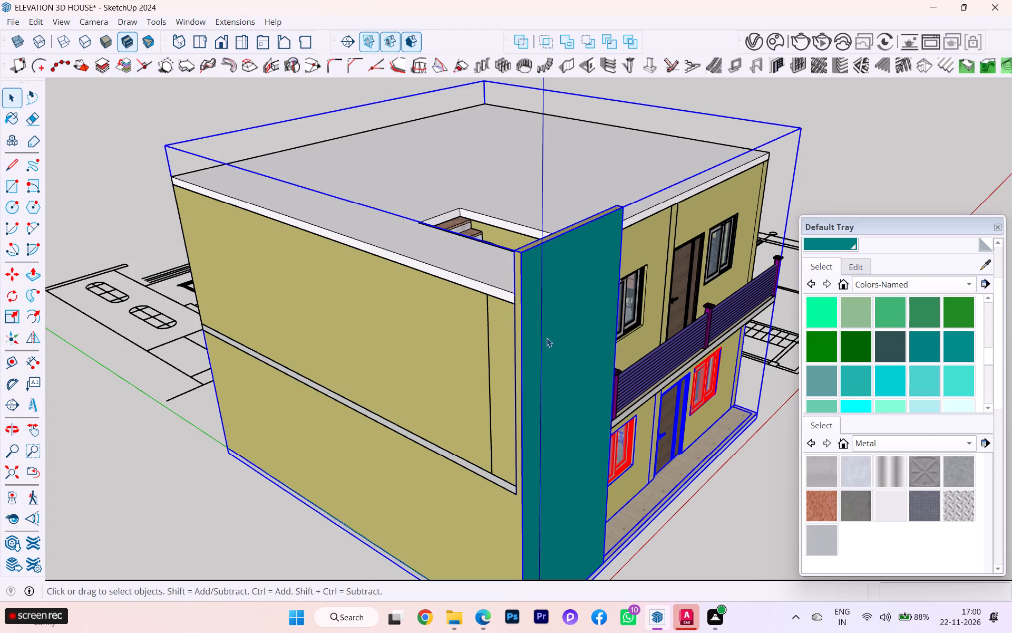
pyautogui.click(549, 337)
pyautogui.moveTo(549, 337); pyautogui.dragTo(419, 334, button='middle')
pyautogui.click(441, 320)
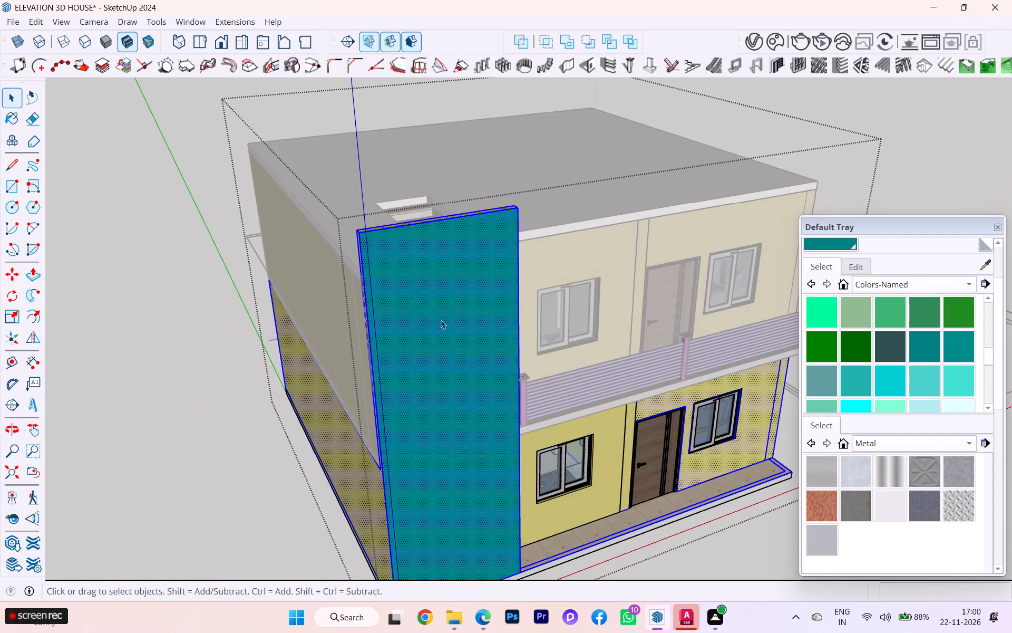
pyautogui.click(434, 364)
pyautogui.scroll(3, 434, 364)
pyautogui.click(435, 363)
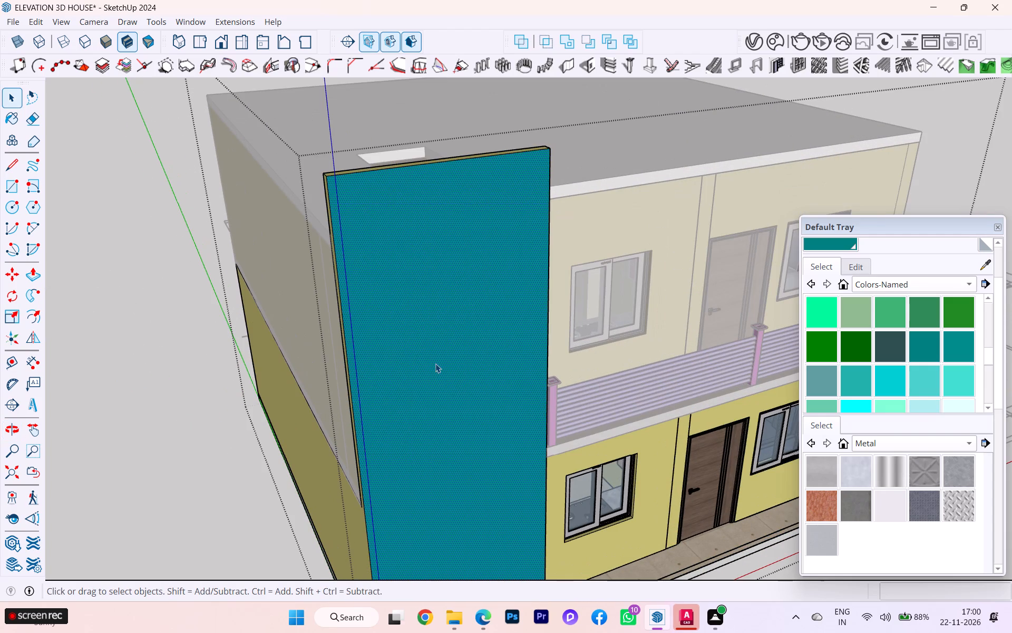
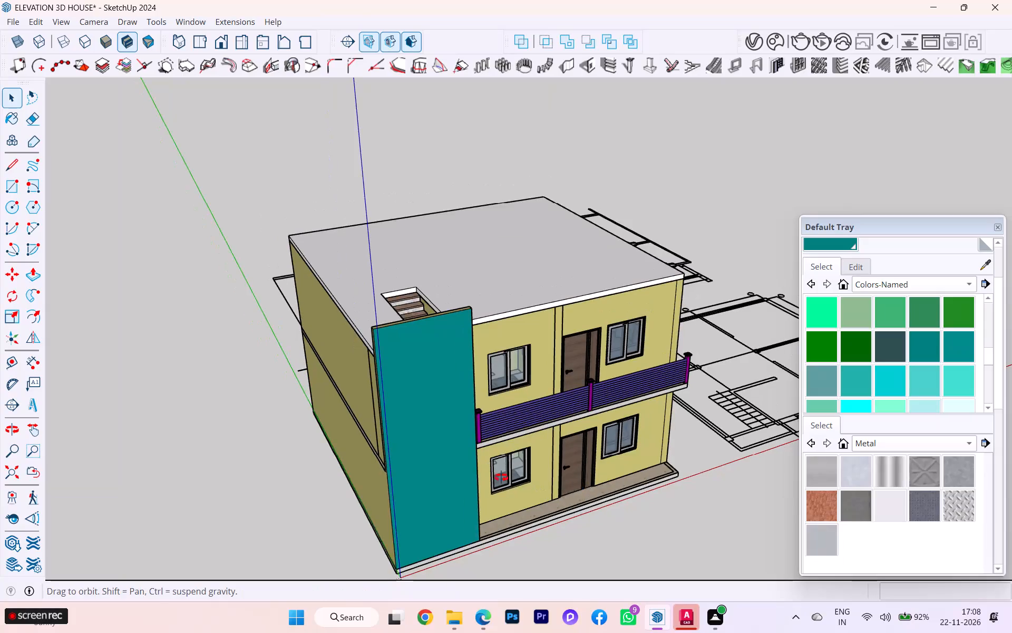
# Examine the tall teal wall and the adjoining front and side walls of the house from several angles.
pyautogui.moveTo(501, 477); pyautogui.dragTo(453, 435, button='middle')
pyautogui.scroll(2, 321, 346)
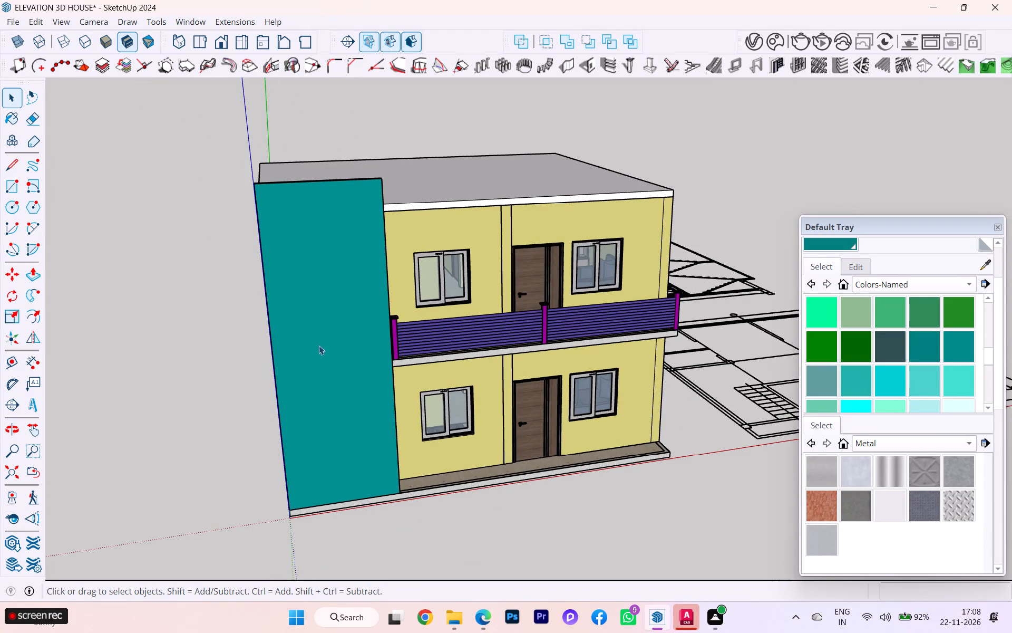
pyautogui.scroll(-2, 318, 351)
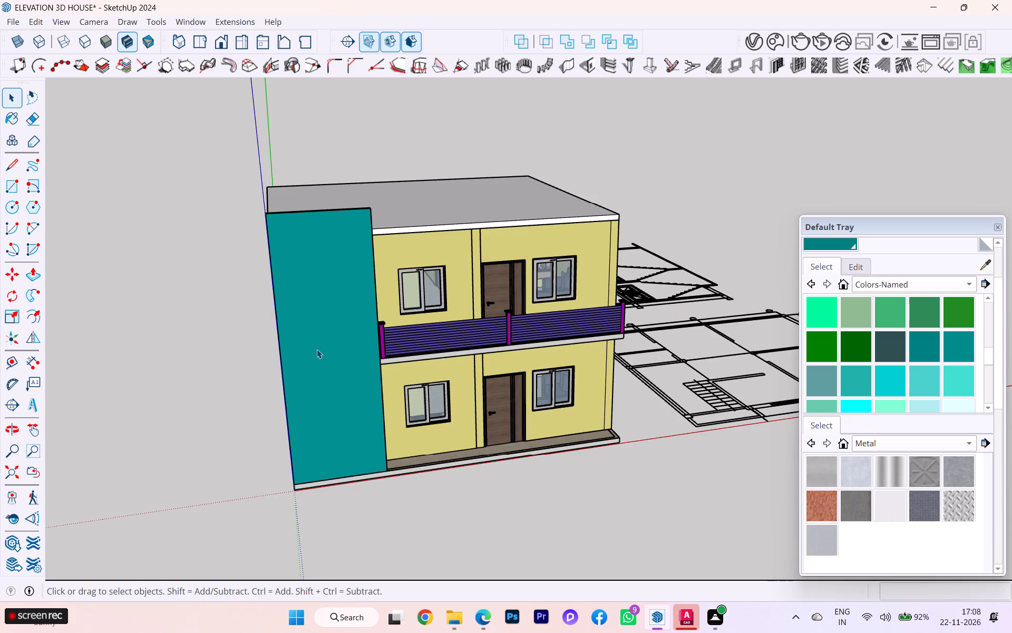
pyautogui.scroll(3, 317, 349)
pyautogui.scroll(-2, 317, 349)
pyautogui.moveTo(317, 349); pyautogui.dragTo(391, 353, button='middle')
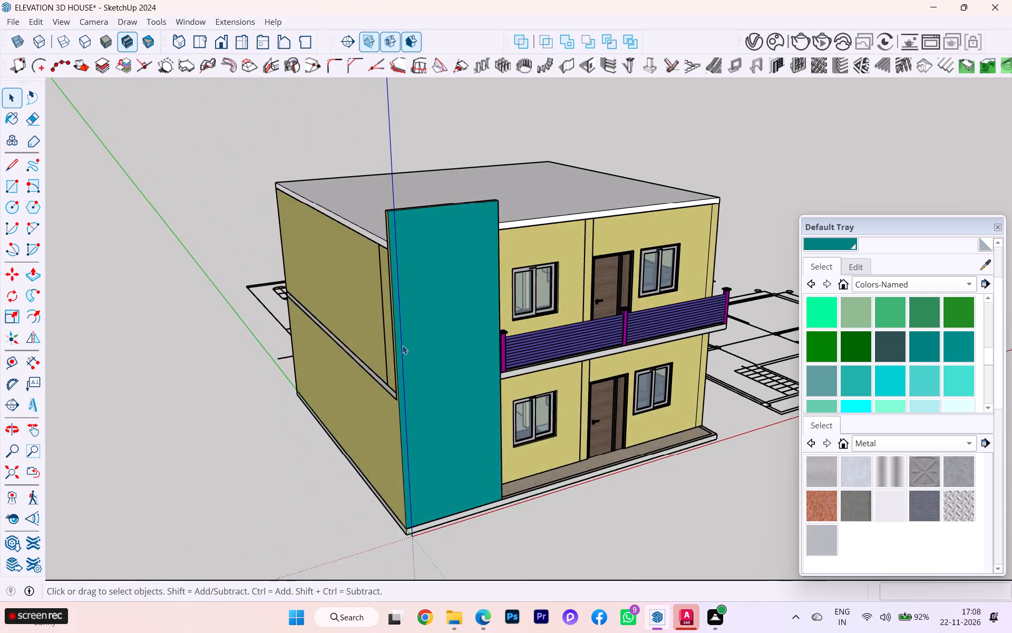
pyautogui.scroll(3, 401, 347)
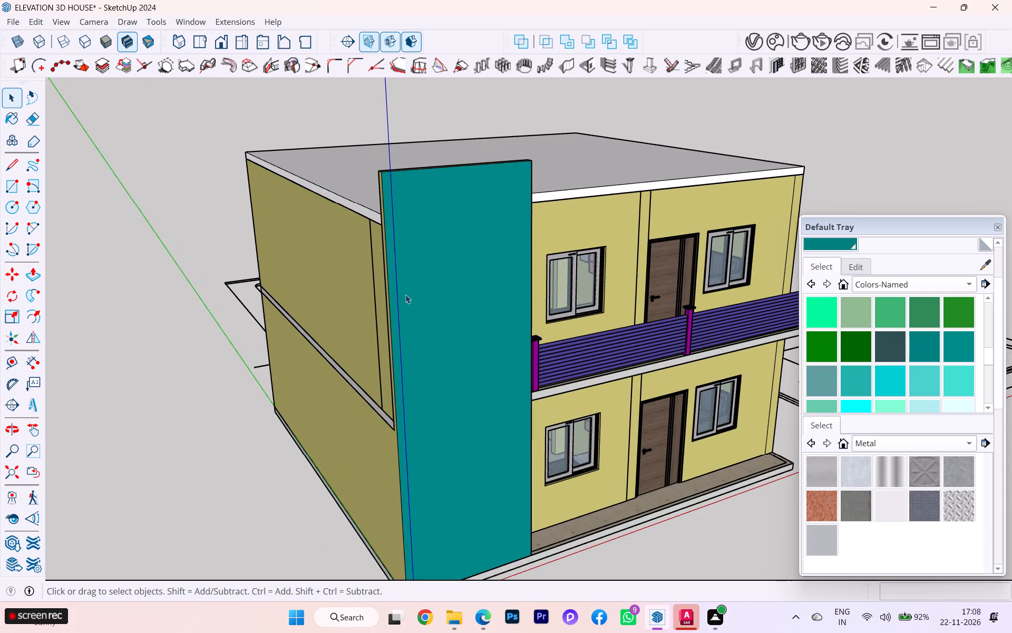
pyautogui.scroll(-3, 405, 295)
pyautogui.moveTo(405, 295); pyautogui.dragTo(361, 298, button='middle')
pyautogui.scroll(4, 361, 298)
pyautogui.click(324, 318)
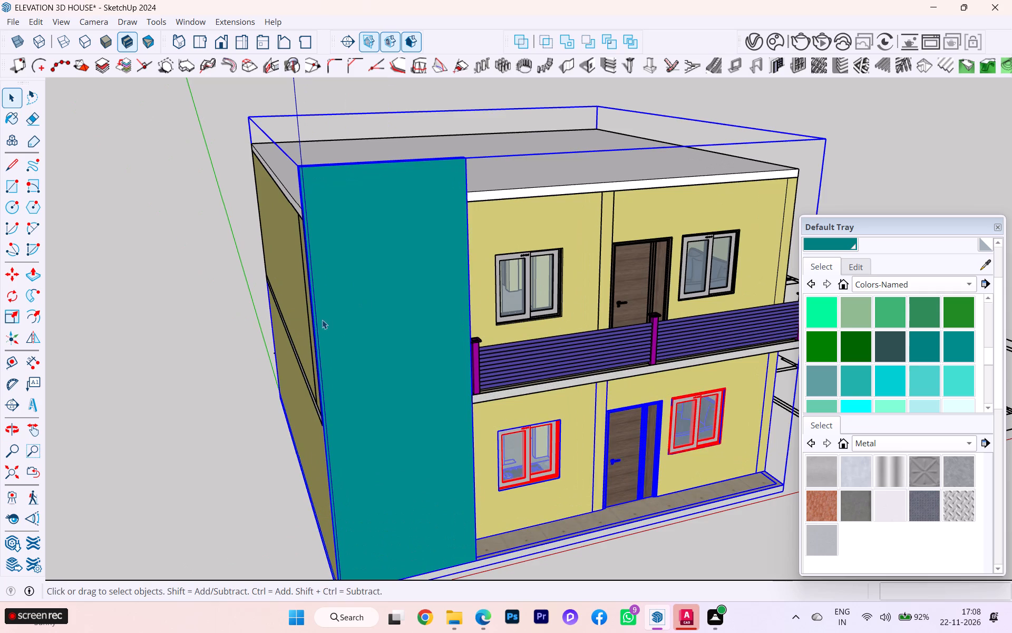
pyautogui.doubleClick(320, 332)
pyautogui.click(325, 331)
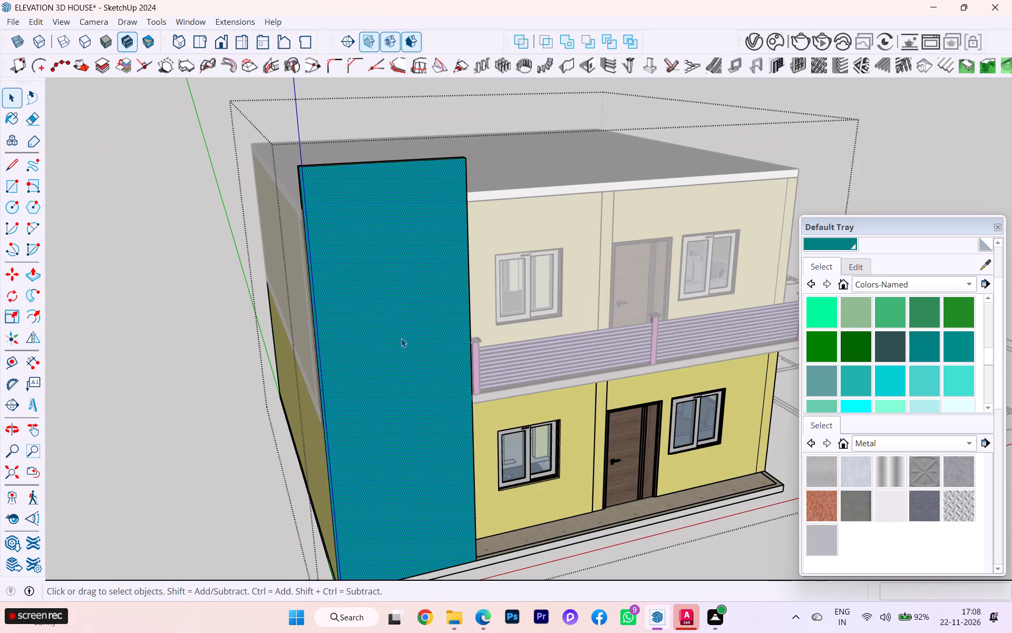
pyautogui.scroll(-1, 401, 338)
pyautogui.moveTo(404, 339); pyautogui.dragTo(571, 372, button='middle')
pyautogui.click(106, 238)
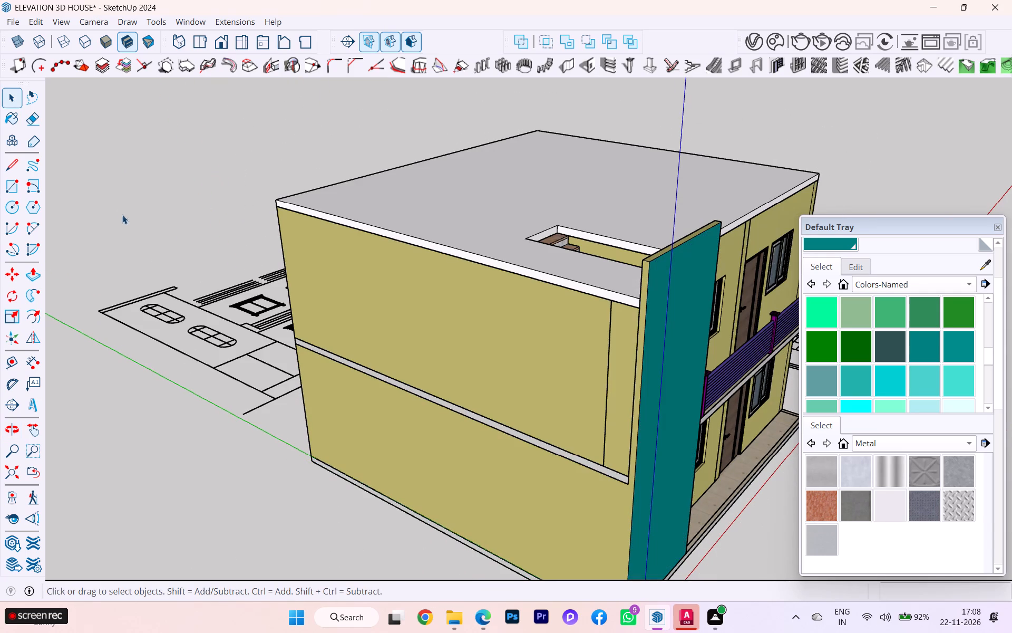
# Select the entire roof slab with all its connected faces and edges and make it a group.
pyautogui.click(453, 220)
pyautogui.rightClick(453, 220)
pyautogui.tripleClick(357, 199)
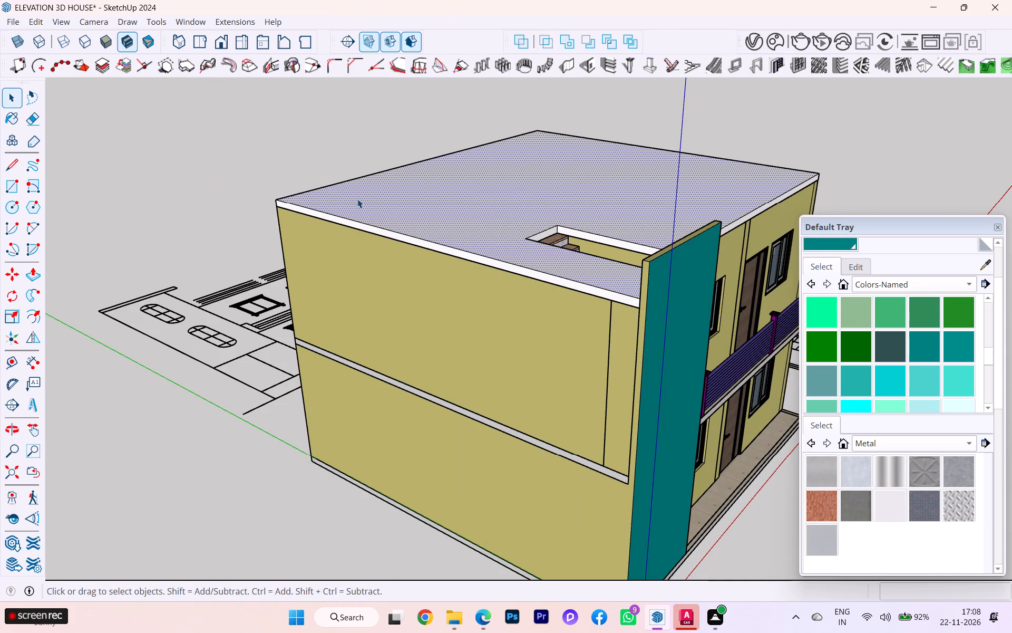
pyautogui.tripleClick(357, 199)
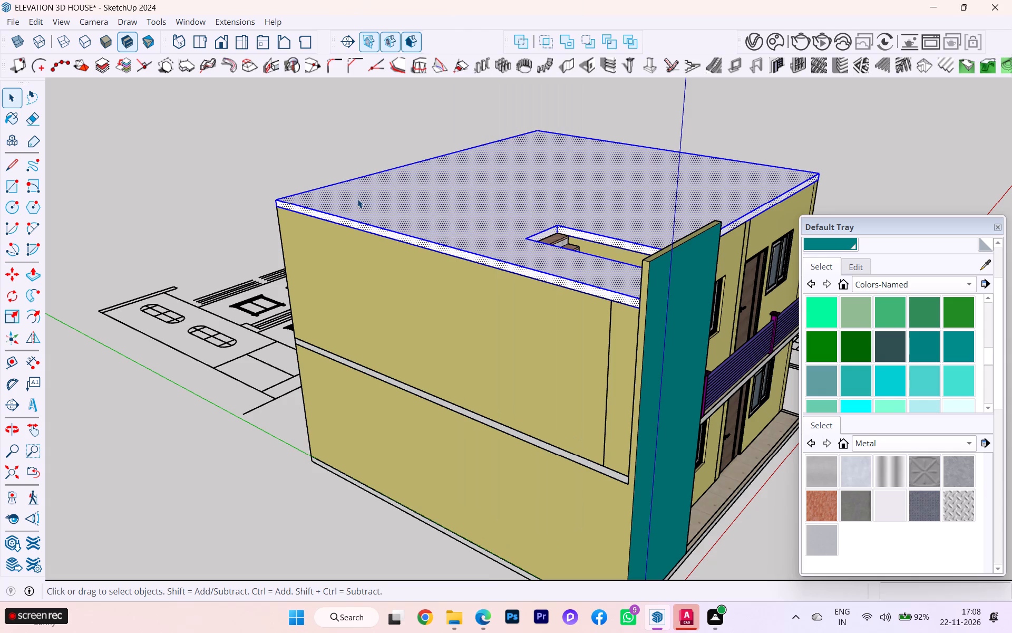
pyautogui.rightClick(357, 199)
pyautogui.click(421, 123)
# Hide the roof slab group to open up the upper floor's interior.
pyautogui.scroll(1, 419, 195)
pyautogui.rightClick(419, 195)
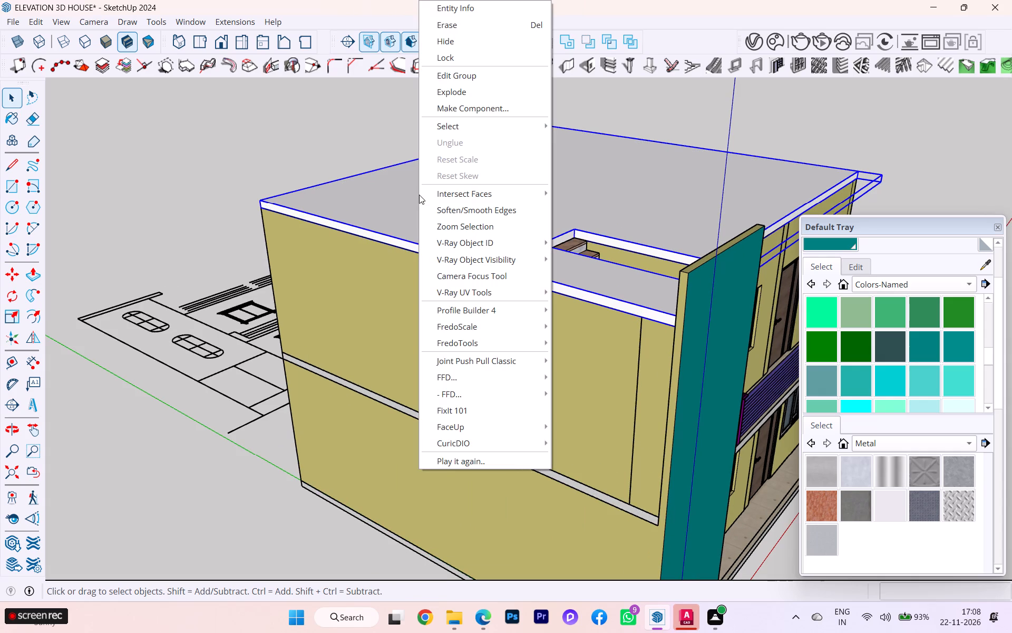
pyautogui.click(453, 36)
# Examine the uncovered upper-floor rooms, staircase and rear walls from around and above the house.
pyautogui.scroll(-1, 310, 169)
pyautogui.moveTo(310, 169); pyautogui.dragTo(314, 171, button='middle')
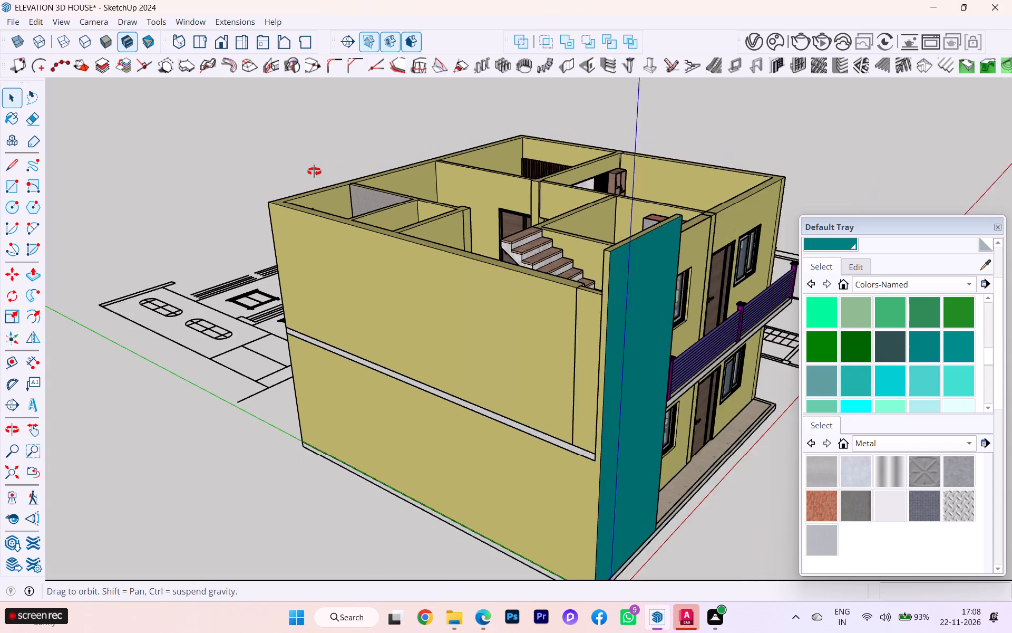
pyautogui.moveTo(314, 171); pyautogui.dragTo(482, 220, button='middle')
pyautogui.scroll(2, 542, 347)
pyautogui.scroll(-2, 542, 347)
pyautogui.scroll(2, 542, 347)
pyautogui.scroll(-3, 243, 261)
pyautogui.moveTo(539, 295); pyautogui.dragTo(565, 302, button='middle')
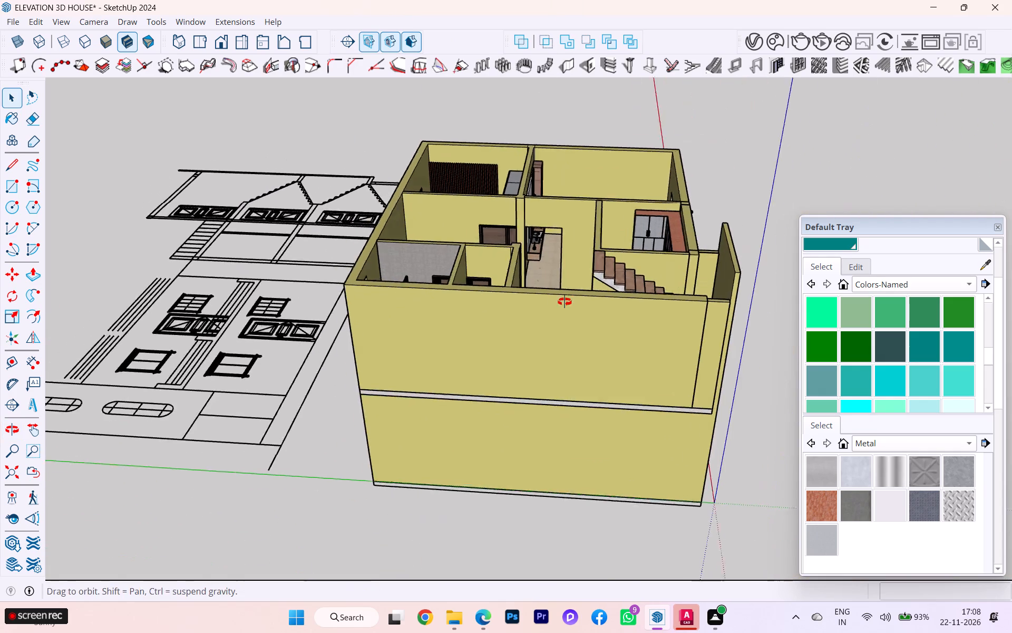
pyautogui.moveTo(565, 302); pyautogui.dragTo(836, 354, button='middle')
pyautogui.scroll(-1, 343, 285)
pyautogui.scroll(4, 343, 286)
pyautogui.scroll(-3, 342, 286)
pyautogui.moveTo(309, 301); pyautogui.dragTo(601, 375, button='middle')
pyautogui.scroll(2, 640, 281)
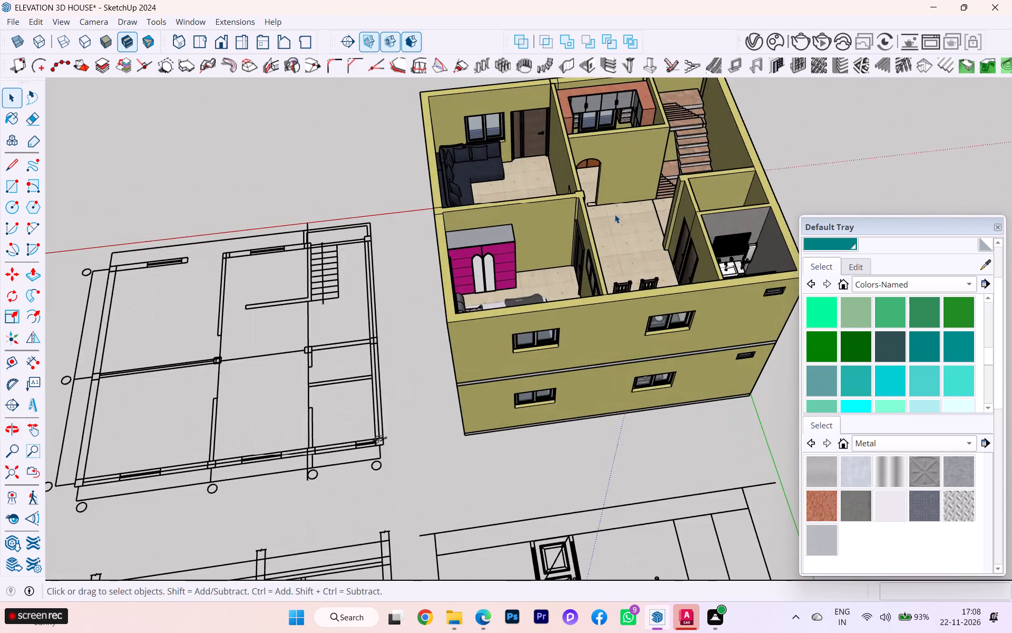
pyautogui.scroll(-11, 615, 214)
pyautogui.scroll(10, 733, 65)
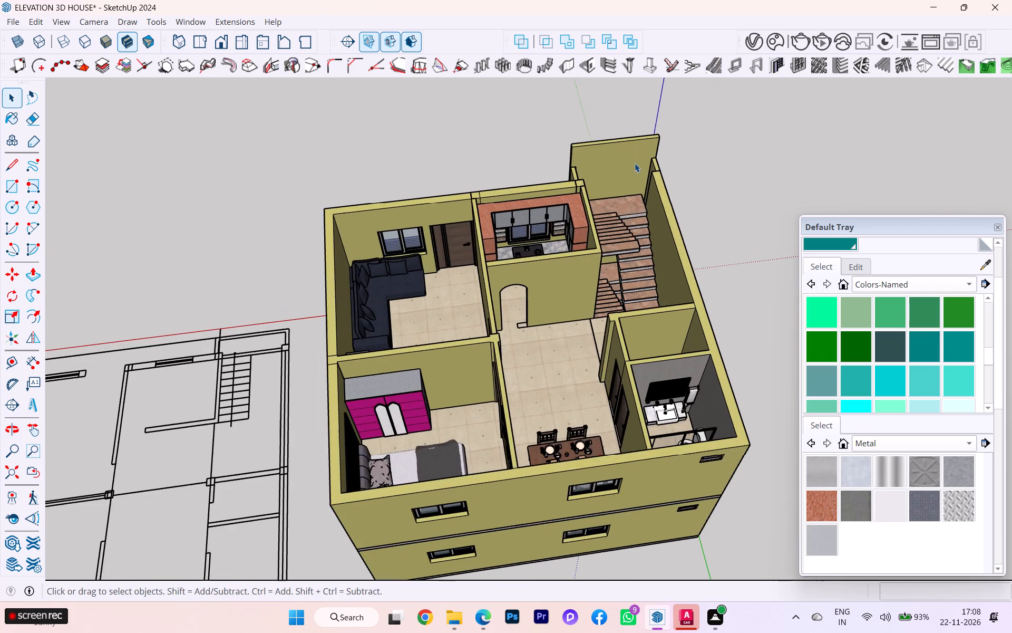
# Examine the staircase up close, including both flights and the inner wall face behind the landing.
pyautogui.moveTo(634, 170); pyautogui.dragTo(580, 64, button='middle')
pyautogui.scroll(10, 618, 255)
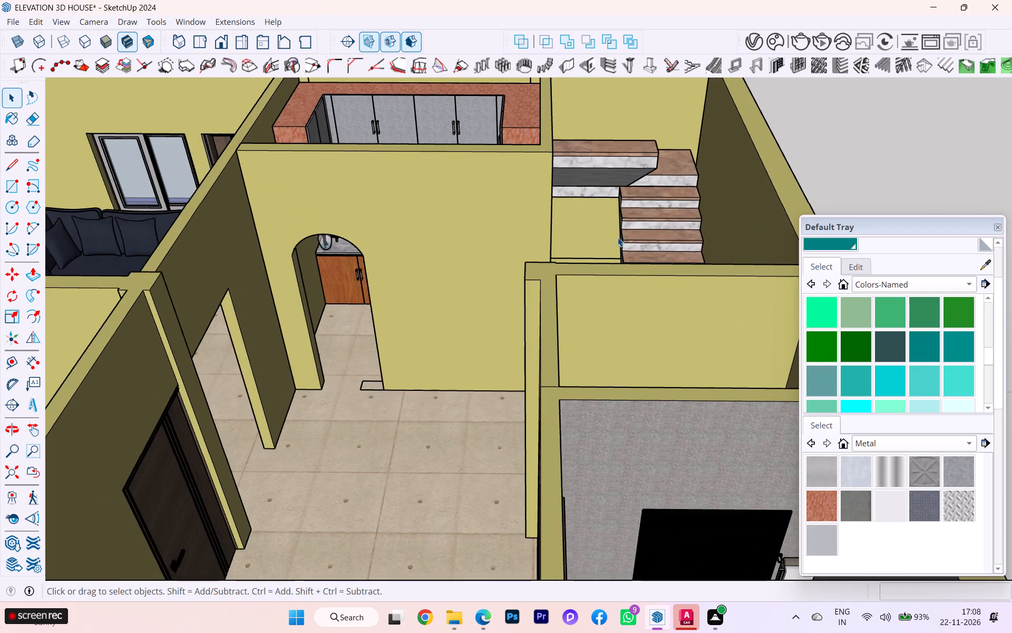
pyautogui.scroll(1, 618, 237)
pyautogui.scroll(-1, 618, 237)
pyautogui.scroll(1, 617, 237)
pyautogui.moveTo(575, 250); pyautogui.dragTo(486, 253, button='middle')
pyautogui.scroll(1, 598, 210)
pyautogui.scroll(-1, 598, 208)
pyautogui.scroll(4, 598, 208)
pyautogui.scroll(-3, 583, 216)
pyautogui.scroll(2, 583, 216)
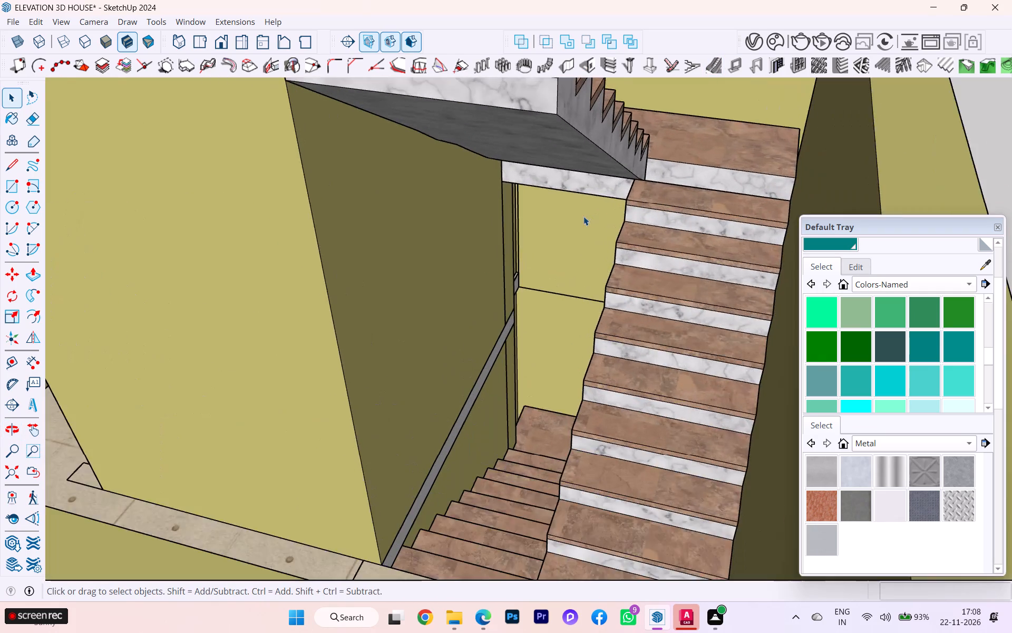
pyautogui.scroll(3, 583, 216)
pyautogui.moveTo(593, 234); pyautogui.dragTo(625, 229, button='middle')
pyautogui.scroll(-1, 619, 229)
pyautogui.scroll(4, 625, 229)
pyautogui.scroll(-2, 621, 229)
pyautogui.scroll(5, 621, 229)
pyautogui.scroll(-3, 624, 239)
pyautogui.scroll(2, 624, 239)
pyautogui.moveTo(634, 241); pyautogui.dragTo(689, 179, button='middle')
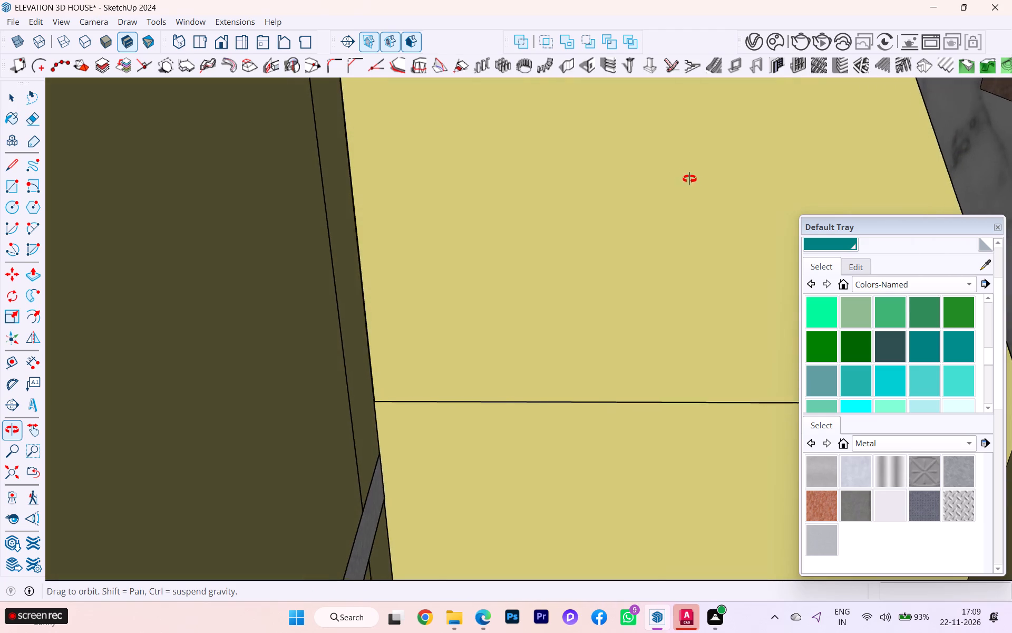
pyautogui.moveTo(689, 179); pyautogui.dragTo(671, 175, button='middle')
pyautogui.scroll(-8, 554, 189)
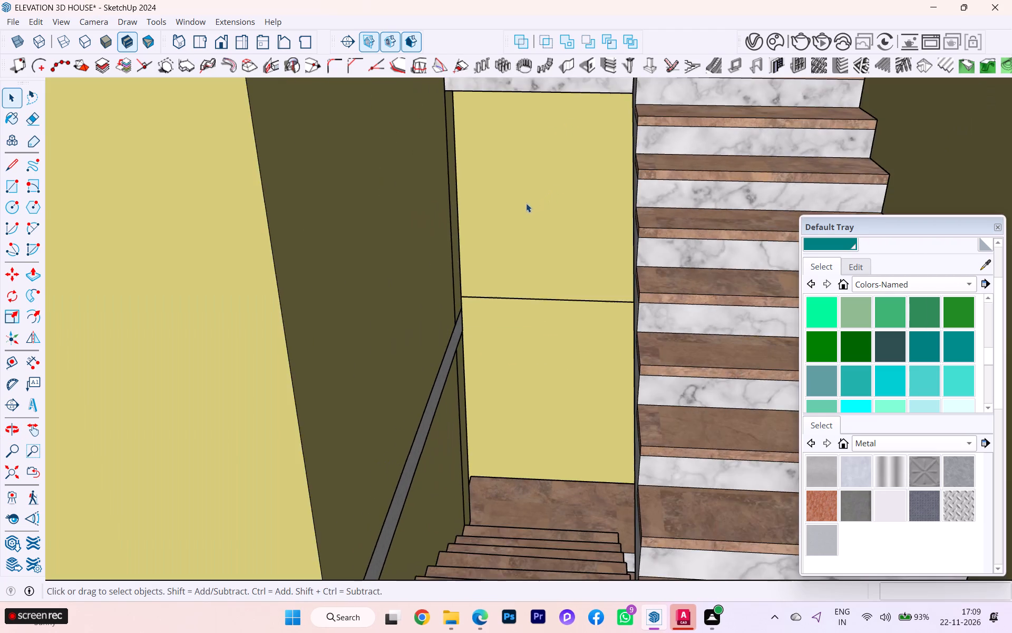
pyautogui.scroll(-2, 526, 205)
pyautogui.scroll(3, 509, 221)
pyautogui.scroll(-1, 508, 223)
pyautogui.scroll(3, 508, 223)
pyautogui.scroll(-1, 488, 285)
pyautogui.scroll(1, 487, 287)
pyautogui.scroll(-1, 486, 290)
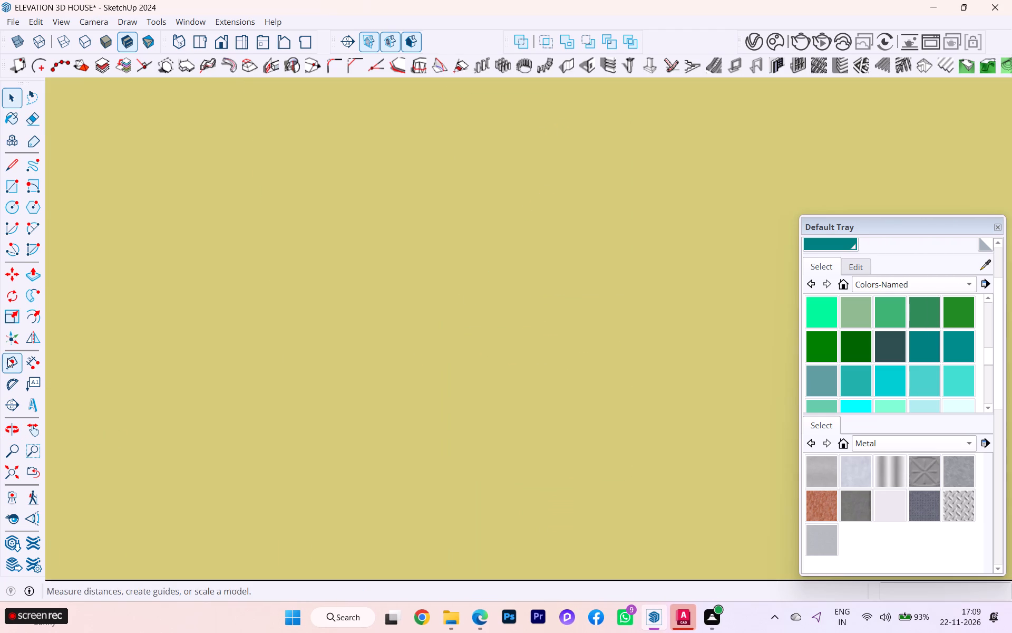
# Zoom to fit the entire model, bringing the house and its floor-plan and elevation drawings back into view.
pyautogui.click(2, 461)
pyautogui.click(3, 468)
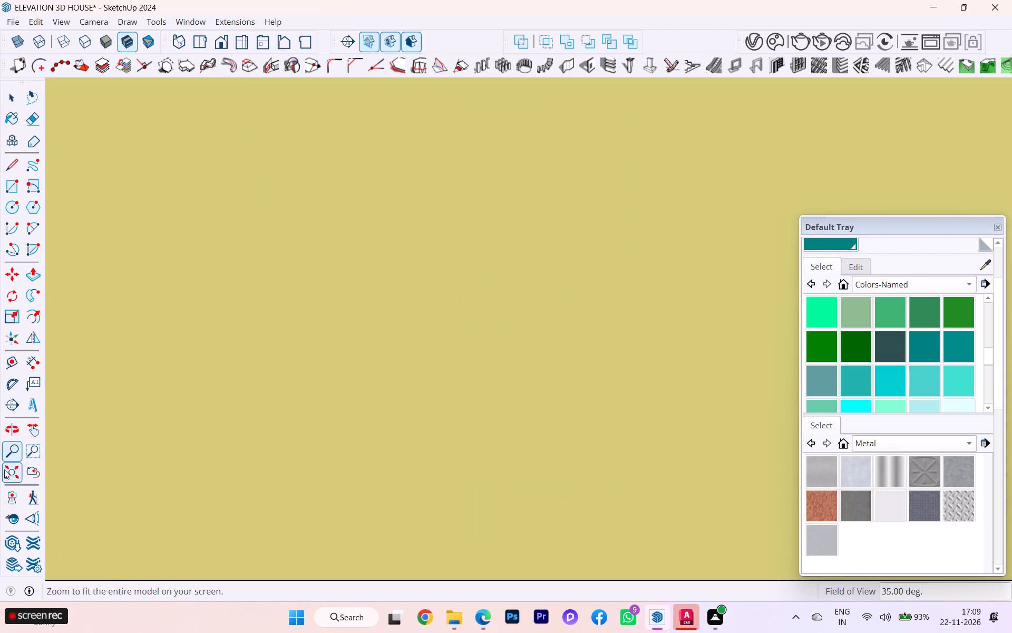
pyautogui.click(6, 472)
pyautogui.scroll(-1, 199, 465)
pyautogui.scroll(1, 208, 466)
pyautogui.scroll(-11, 217, 466)
pyautogui.click(4, 480)
pyautogui.click(9, 475)
pyautogui.scroll(-3, 38, 473)
pyautogui.scroll(2, 57, 477)
pyautogui.scroll(-6, 60, 477)
pyautogui.scroll(2, 99, 461)
pyautogui.scroll(-5, 101, 462)
pyautogui.scroll(3, 116, 458)
pyautogui.scroll(-2, 116, 458)
pyautogui.scroll(3, 116, 458)
pyautogui.scroll(-1, 116, 458)
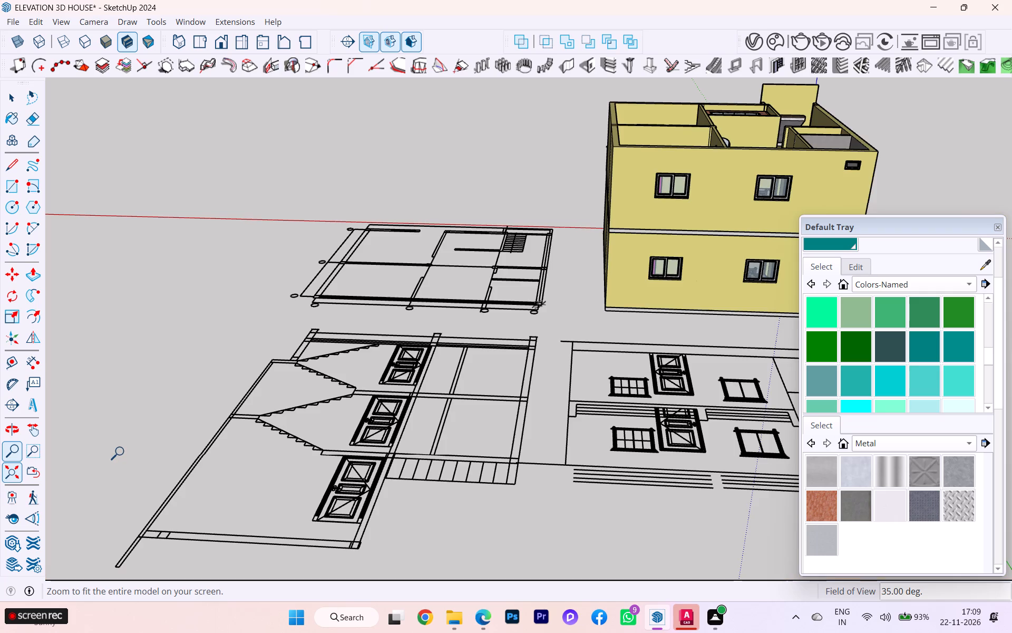
pyautogui.scroll(1, 279, 418)
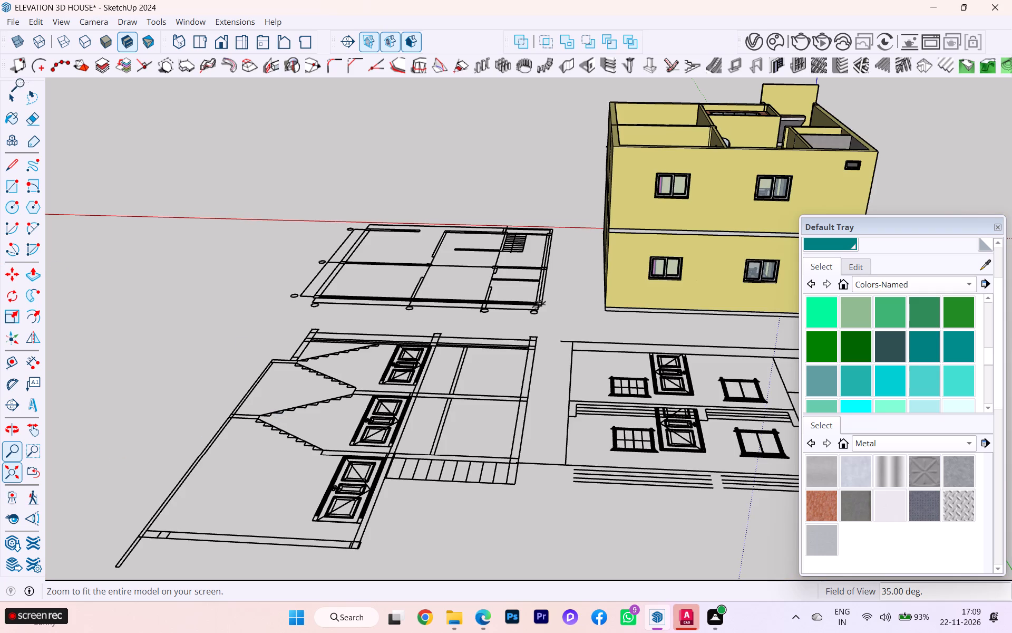
pyautogui.click(14, 98)
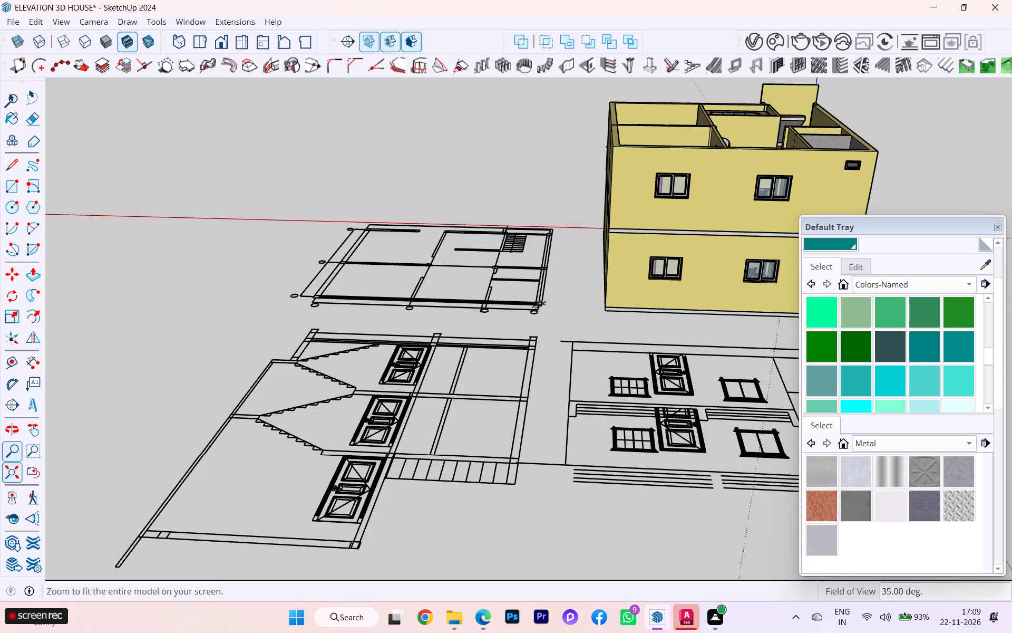
pyautogui.click(16, 100)
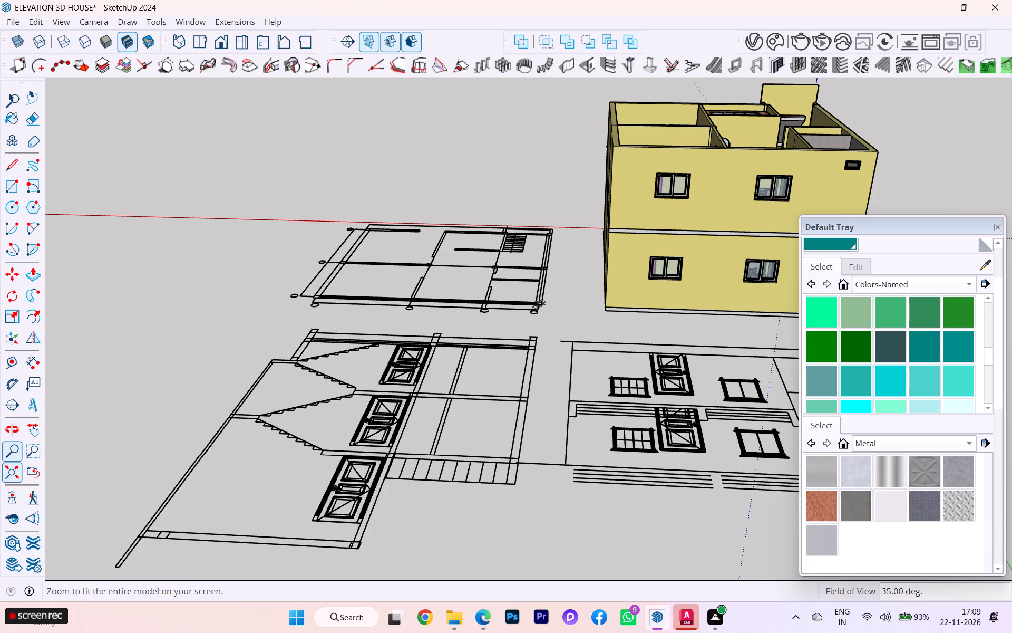
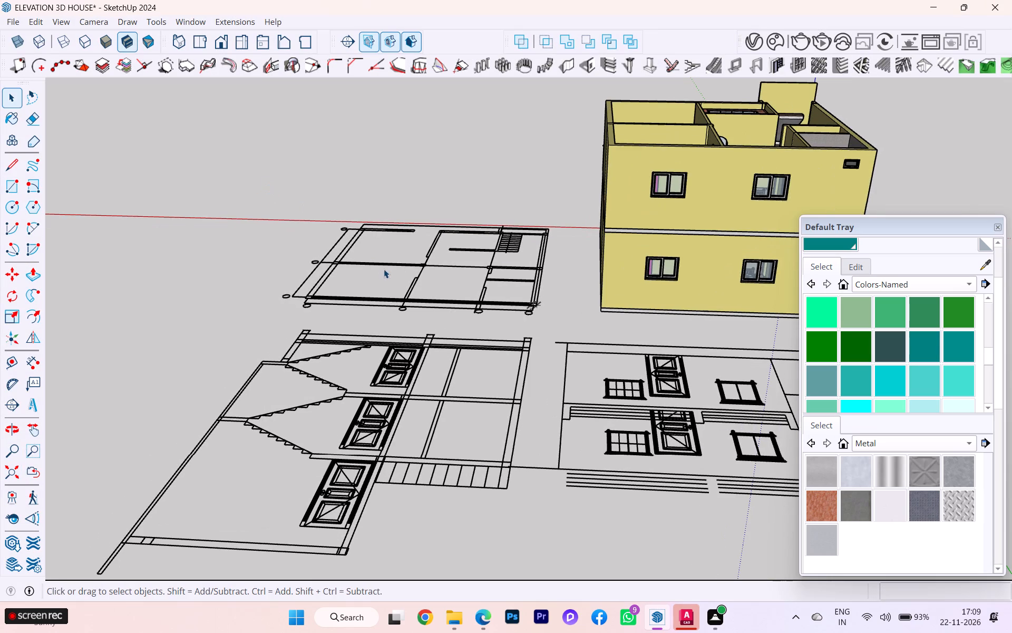
# Examine the upper floor's rooms, kitchen and staircase from around and above the house.
pyautogui.scroll(-2, 316, 334)
pyautogui.scroll(1, 315, 333)
pyautogui.scroll(-5, 315, 333)
pyautogui.scroll(8, 733, 278)
pyautogui.scroll(-6, 670, 257)
pyautogui.moveTo(653, 271); pyautogui.dragTo(630, 314, button='middle')
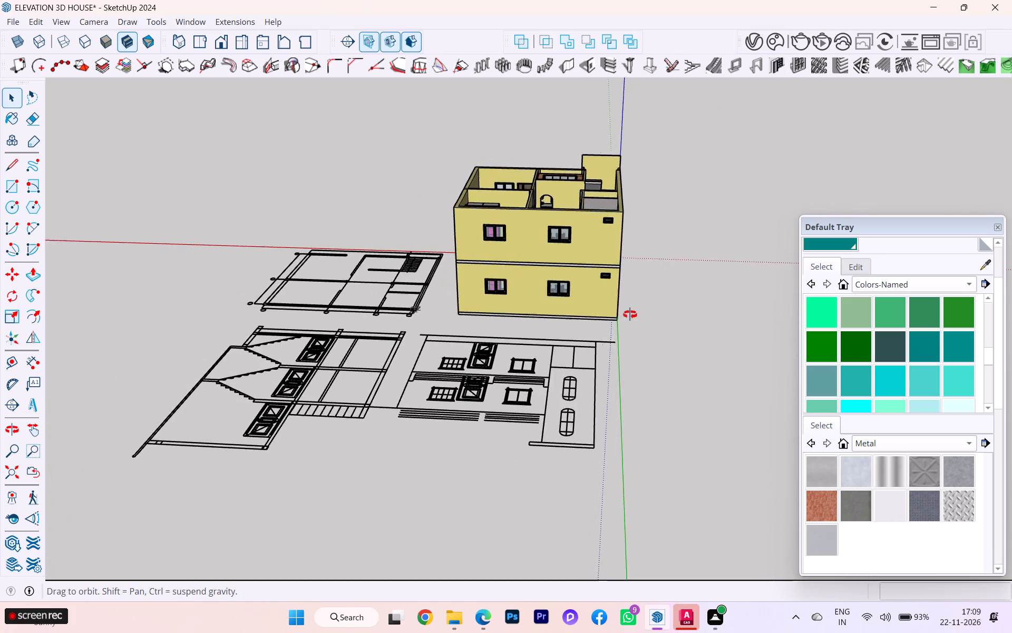
pyautogui.moveTo(630, 314); pyautogui.dragTo(595, 344, button='middle')
pyautogui.scroll(6, 632, 132)
pyautogui.scroll(-1, 647, 126)
pyautogui.scroll(2, 647, 126)
pyautogui.scroll(-1, 647, 126)
pyautogui.scroll(3, 647, 126)
pyautogui.moveTo(626, 161); pyautogui.dragTo(520, 127, button='middle')
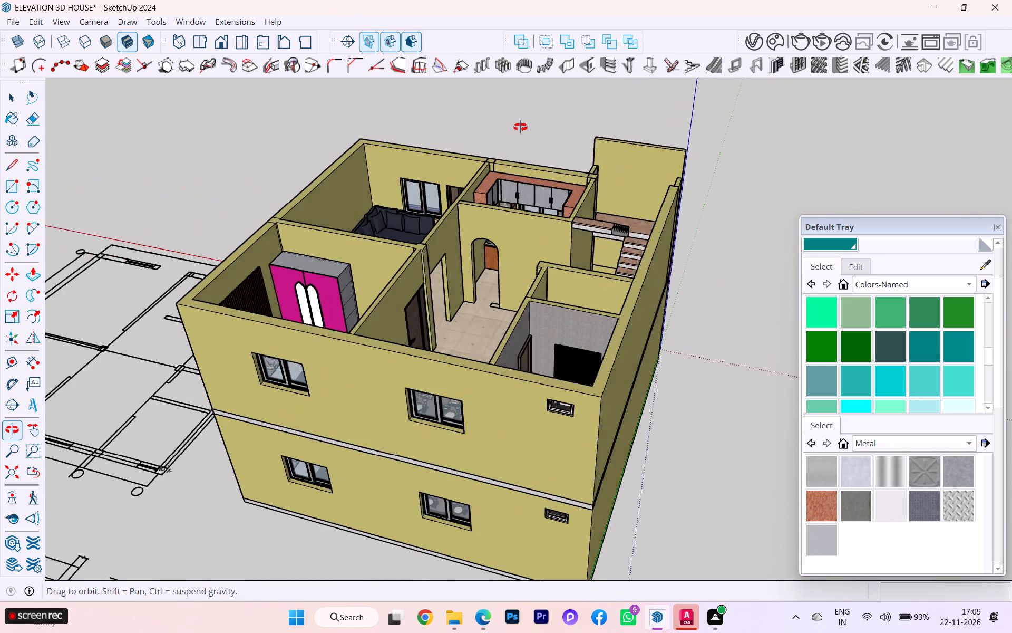
pyautogui.moveTo(520, 127); pyautogui.dragTo(435, 102, button='middle')
pyautogui.scroll(2, 437, 102)
pyautogui.scroll(-3, 580, 132)
pyautogui.scroll(5, 582, 133)
pyautogui.scroll(-1, 652, 157)
pyautogui.scroll(1, 653, 158)
pyautogui.scroll(-1, 654, 158)
pyautogui.moveTo(657, 166); pyautogui.dragTo(638, 218, button='middle')
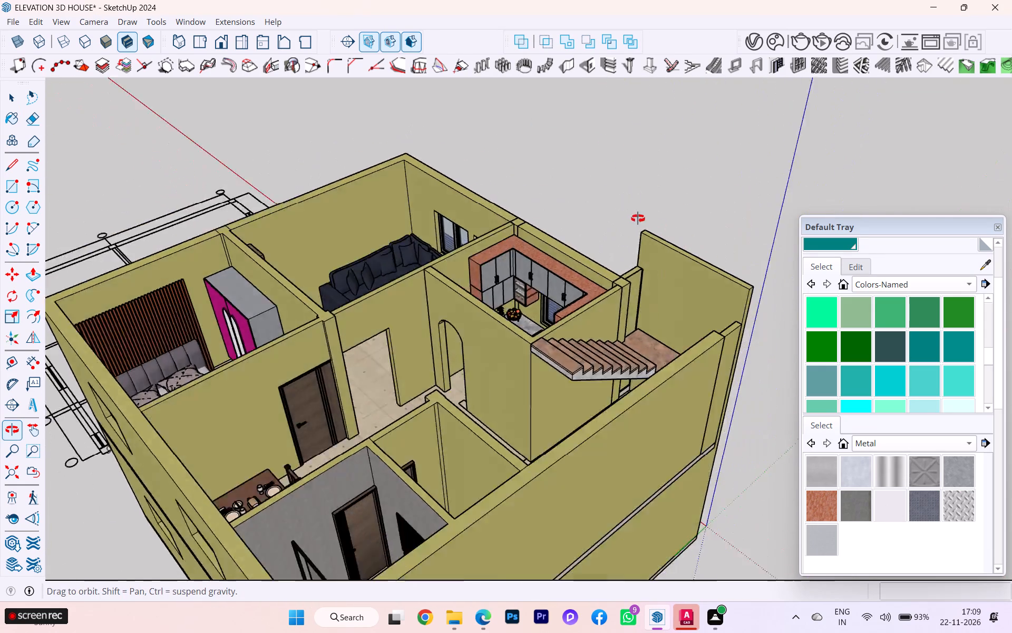
pyautogui.moveTo(638, 218); pyautogui.dragTo(590, 203, button='middle')
pyautogui.scroll(-1, 590, 203)
pyautogui.scroll(5, 609, 225)
pyautogui.scroll(-2, 575, 295)
pyautogui.moveTo(572, 296); pyautogui.dragTo(683, 321, button='middle')
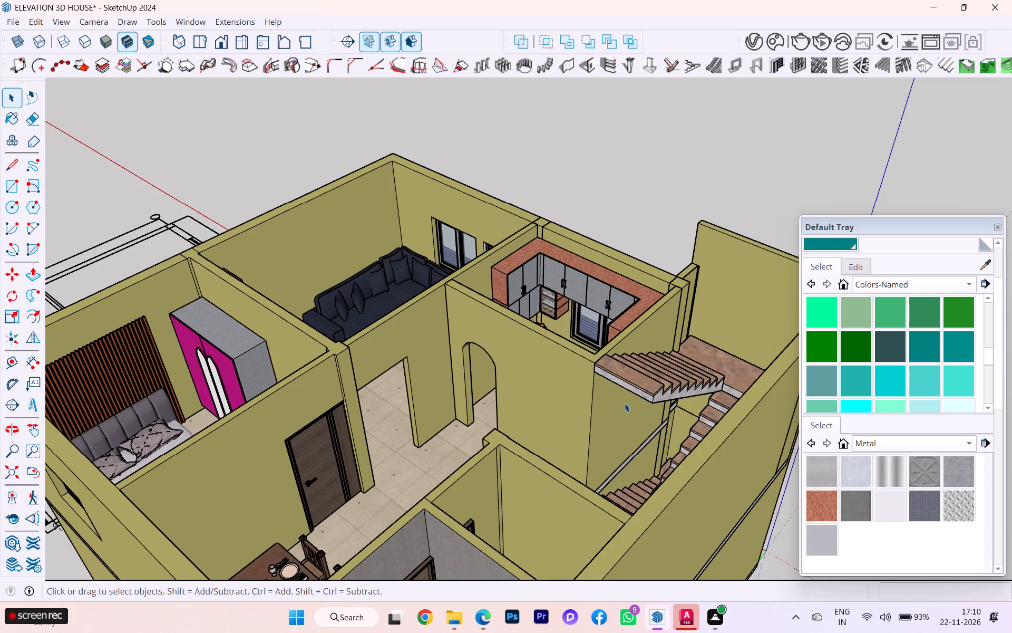
pyautogui.scroll(-1, 623, 418)
pyautogui.scroll(-2, 416, 365)
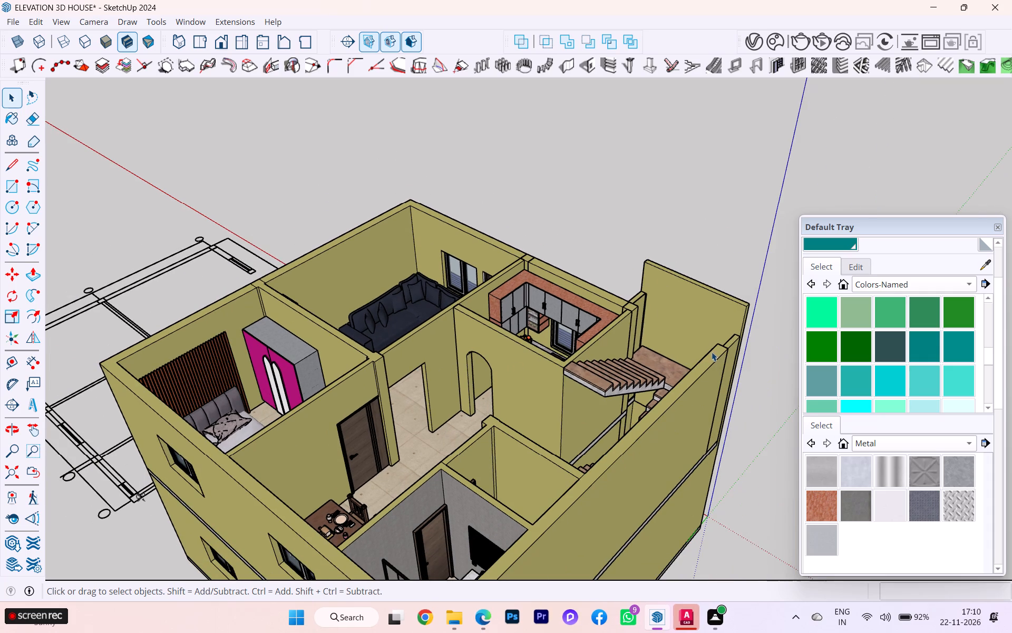
# Open the house wall group for editing and select the inner face of the tall wall behind the stair landing.
pyautogui.scroll(10, 695, 348)
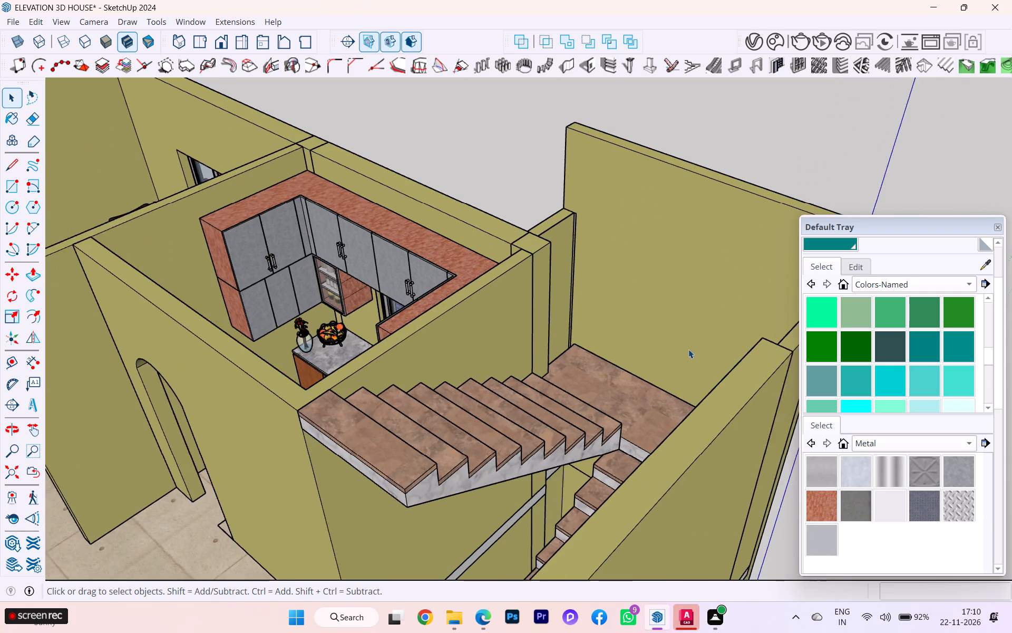
pyautogui.scroll(1, 688, 349)
pyautogui.scroll(-2, 677, 358)
pyautogui.moveTo(645, 366); pyautogui.dragTo(702, 347, button='middle')
pyautogui.scroll(4, 686, 303)
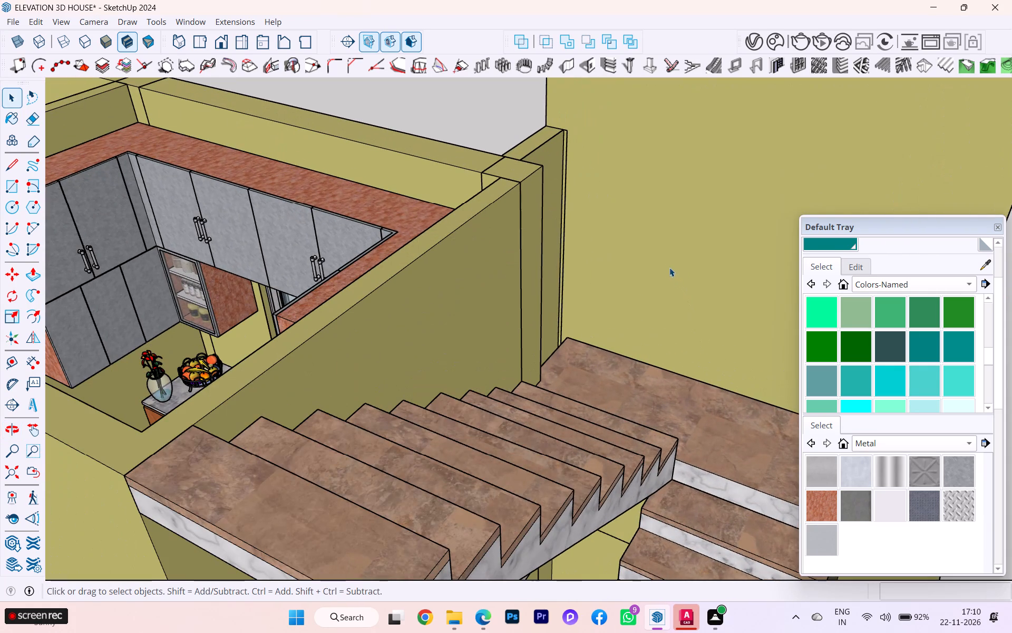
pyautogui.click(665, 265)
pyautogui.doubleClick(642, 232)
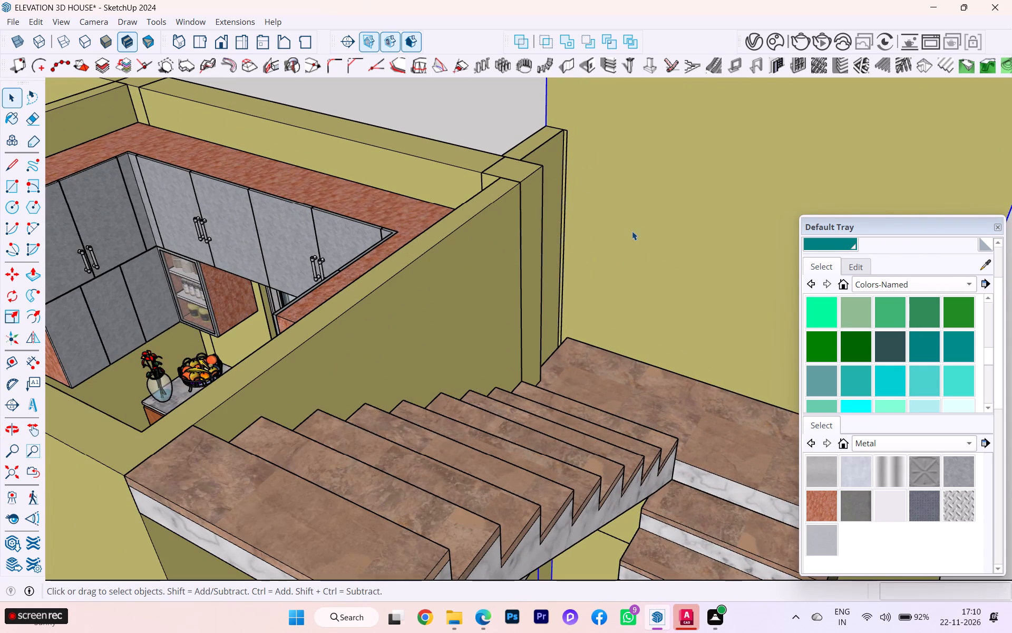
pyautogui.click(632, 231)
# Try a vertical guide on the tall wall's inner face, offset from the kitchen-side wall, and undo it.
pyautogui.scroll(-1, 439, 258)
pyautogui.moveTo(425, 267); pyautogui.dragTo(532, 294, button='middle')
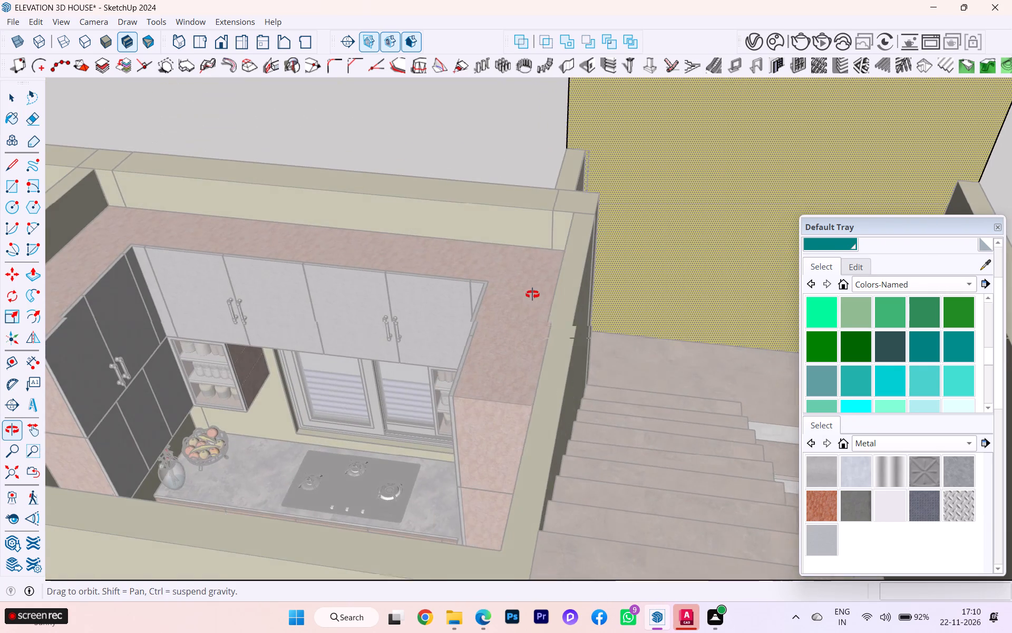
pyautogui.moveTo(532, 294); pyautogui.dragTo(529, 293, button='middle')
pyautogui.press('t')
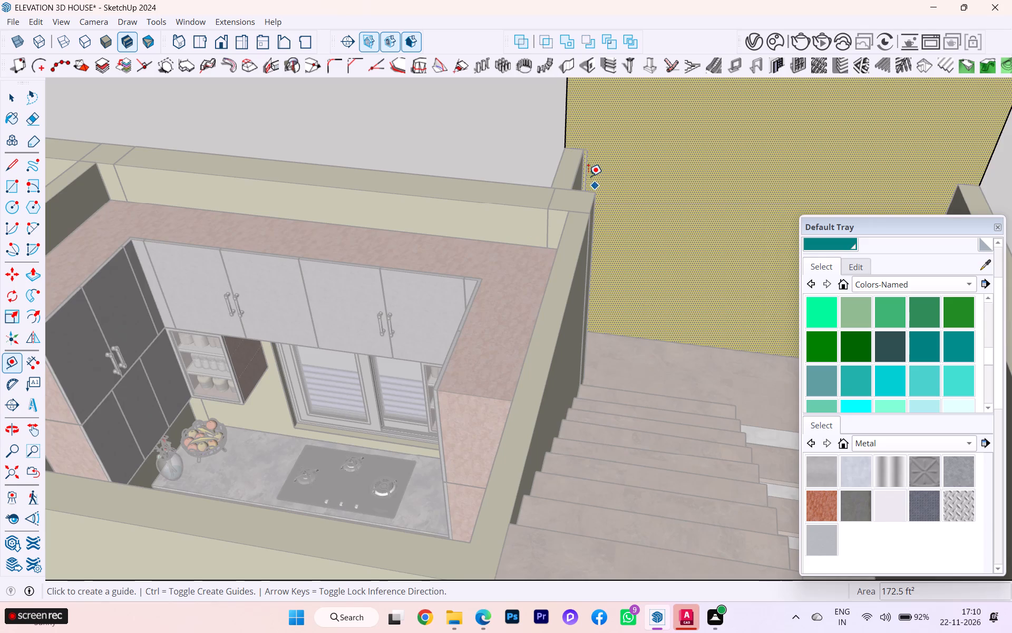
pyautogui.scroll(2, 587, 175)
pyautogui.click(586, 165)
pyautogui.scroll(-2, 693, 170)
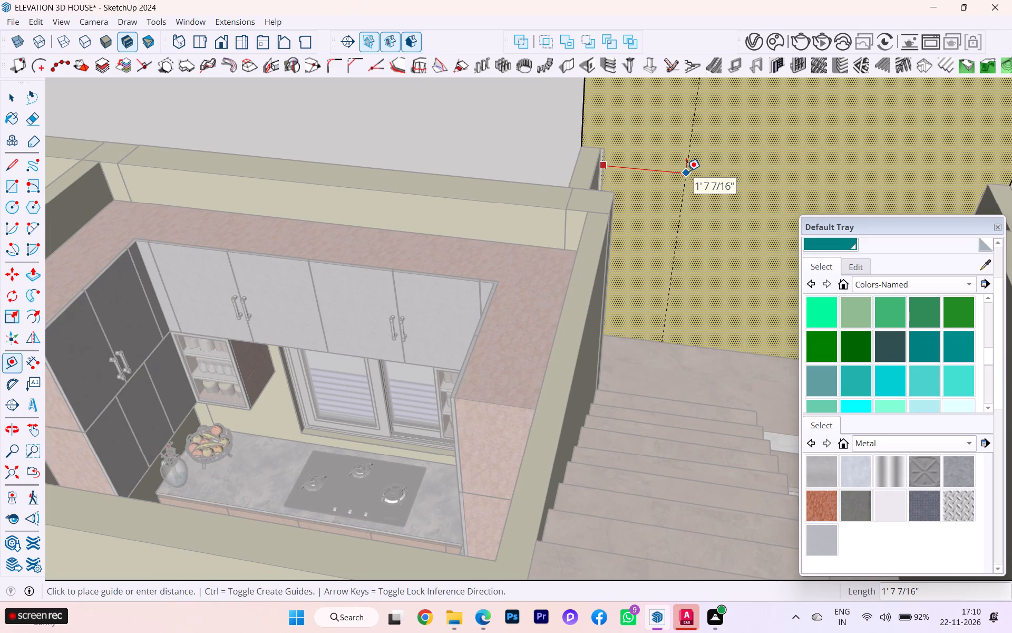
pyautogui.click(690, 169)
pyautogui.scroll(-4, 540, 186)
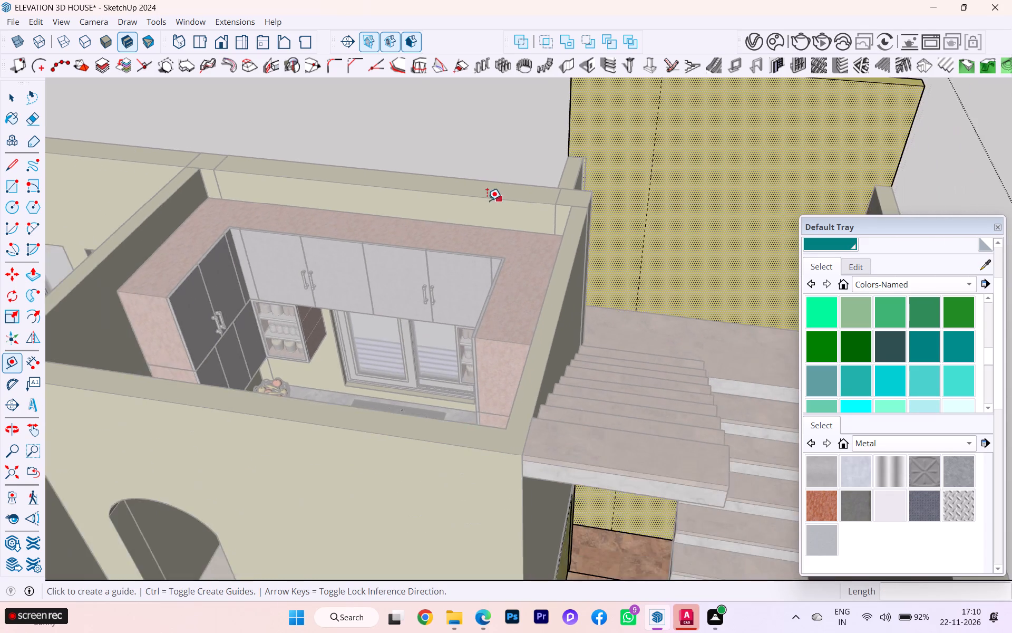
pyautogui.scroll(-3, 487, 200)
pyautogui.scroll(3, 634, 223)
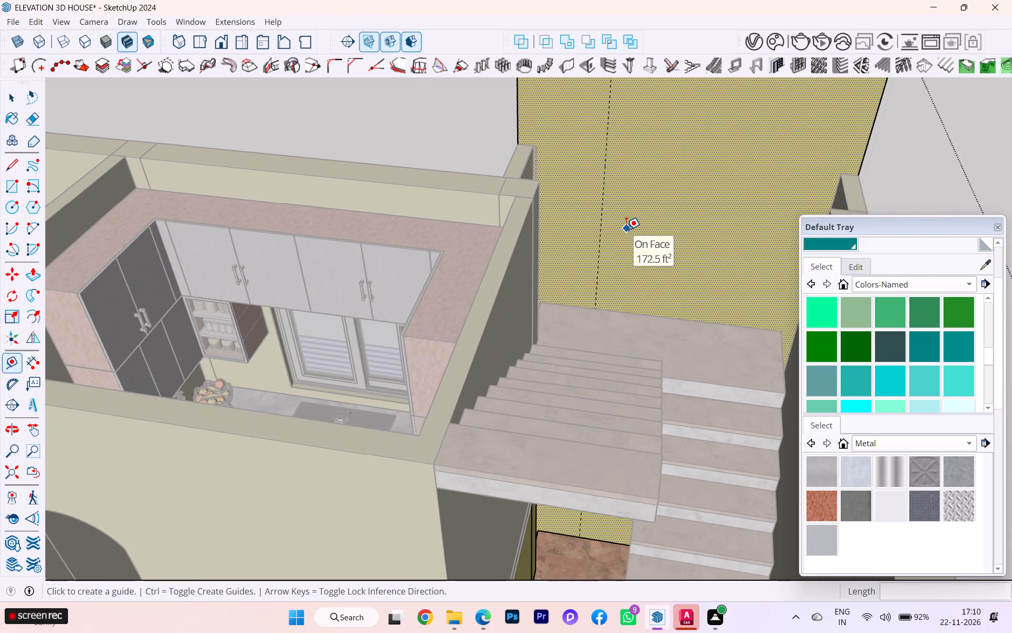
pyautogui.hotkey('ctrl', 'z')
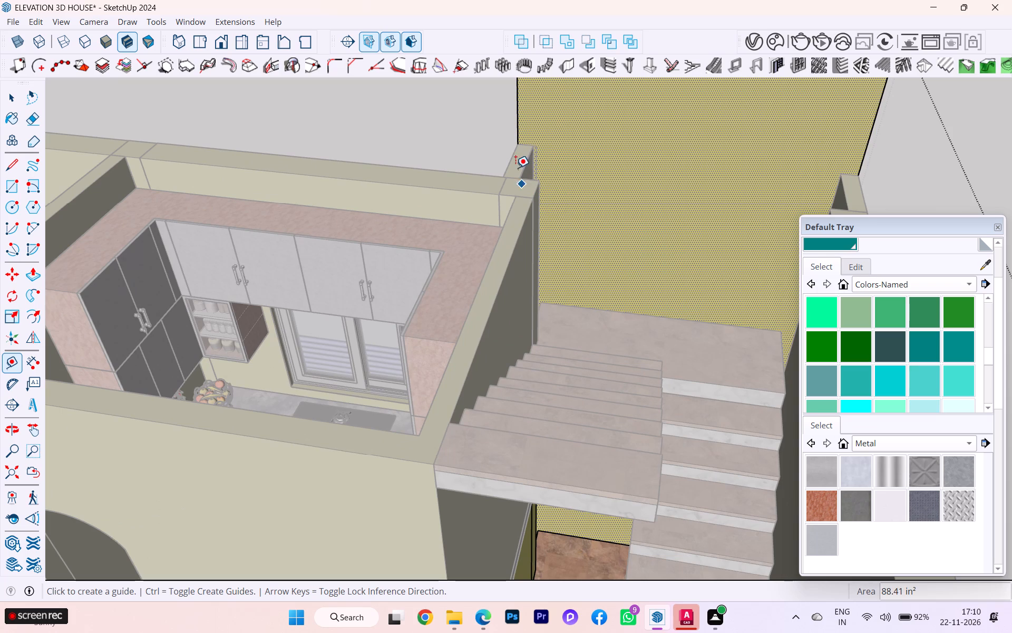
# Place two vertical guides on the tall wall, one offset from the kitchen-side wall and one about 2' 1" in from the outer side wall.
pyautogui.click(539, 156)
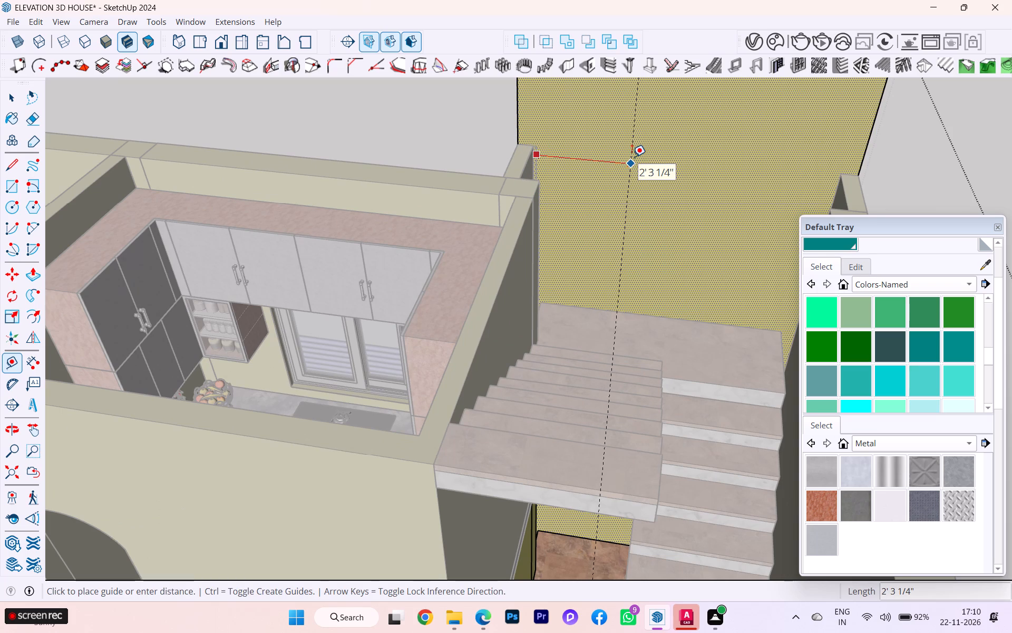
pyautogui.click(647, 158)
pyautogui.scroll(-2, 643, 167)
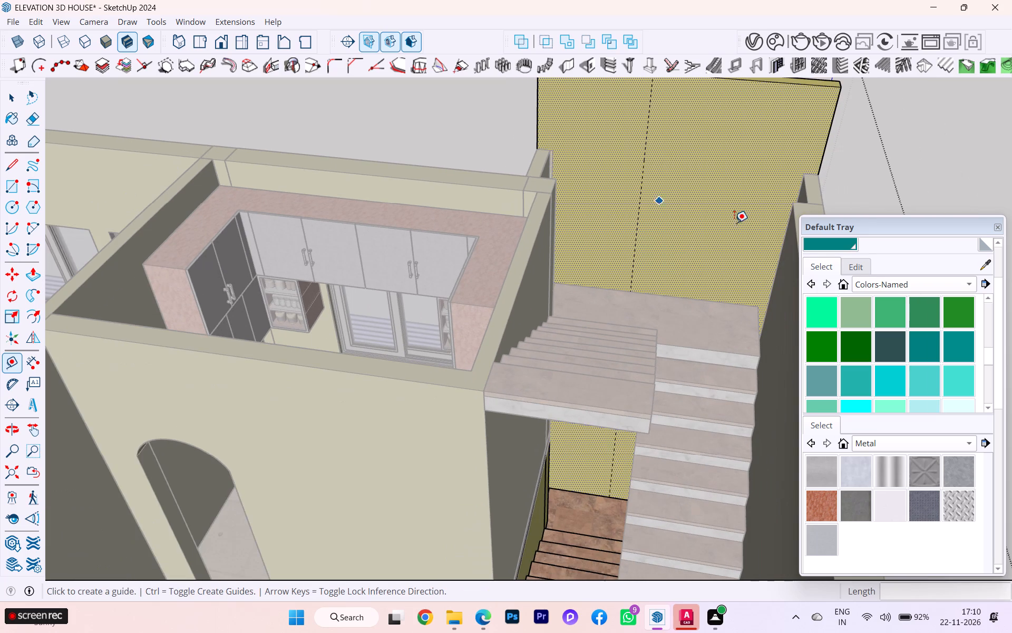
pyautogui.click(789, 222)
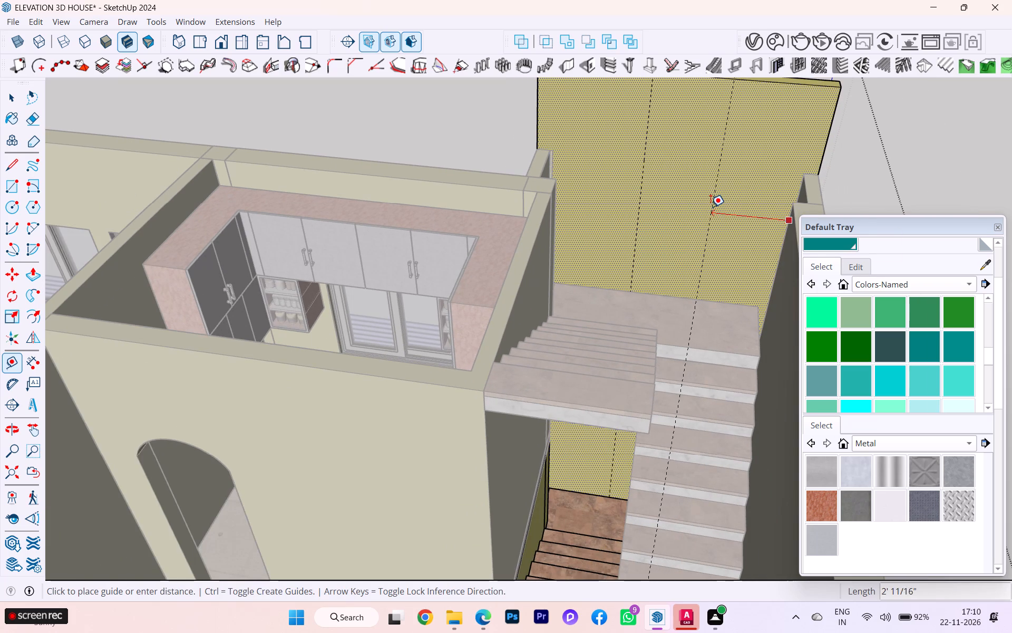
pyautogui.click(710, 207)
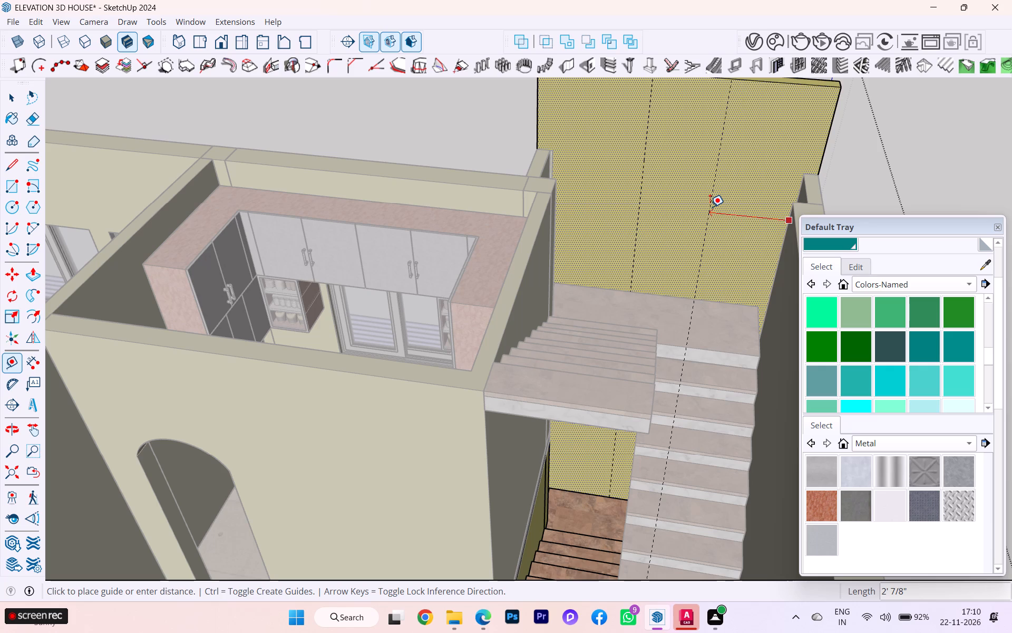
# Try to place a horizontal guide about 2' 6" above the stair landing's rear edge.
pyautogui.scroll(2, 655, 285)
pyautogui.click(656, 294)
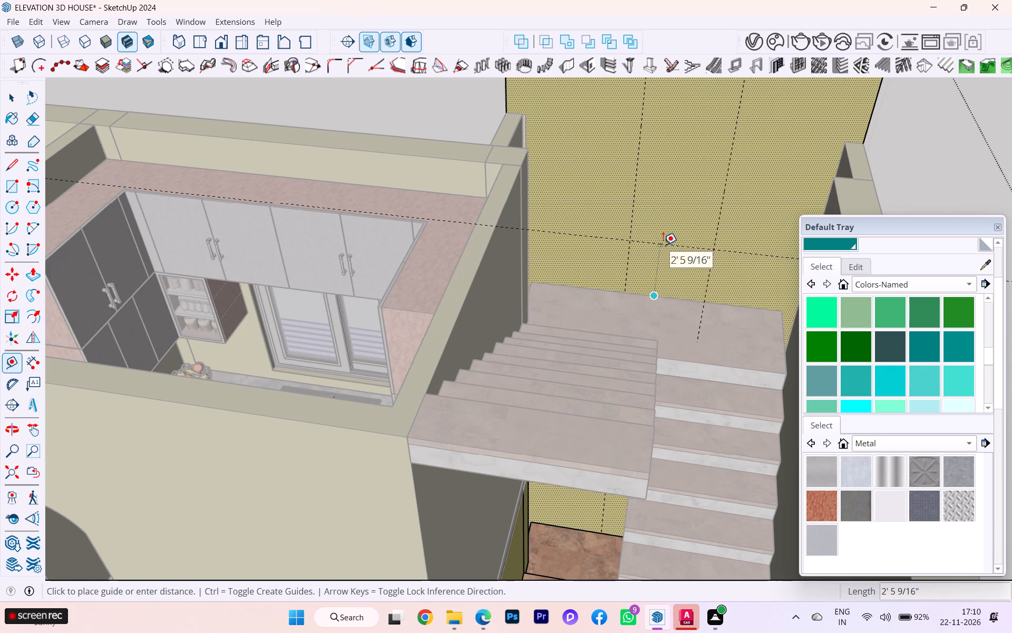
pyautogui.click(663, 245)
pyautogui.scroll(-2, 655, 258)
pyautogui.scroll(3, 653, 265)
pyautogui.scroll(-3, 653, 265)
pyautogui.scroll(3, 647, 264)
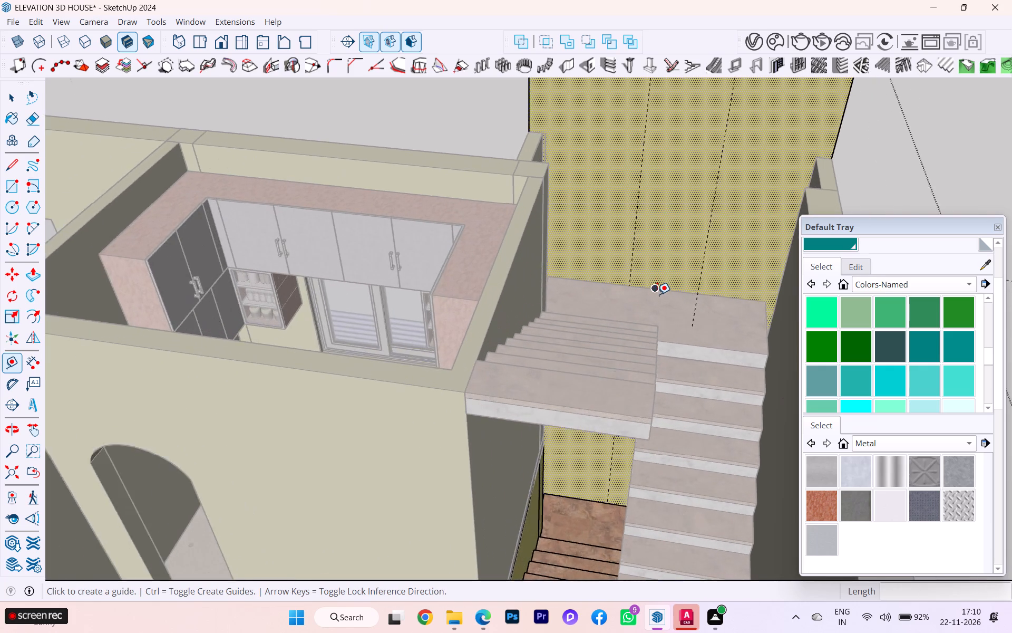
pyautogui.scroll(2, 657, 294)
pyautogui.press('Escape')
# Place a horizontal guide on the tall wall's inner face about 1' 9" above the stair landing.
pyautogui.scroll(3, 686, 286)
pyautogui.click(685, 291)
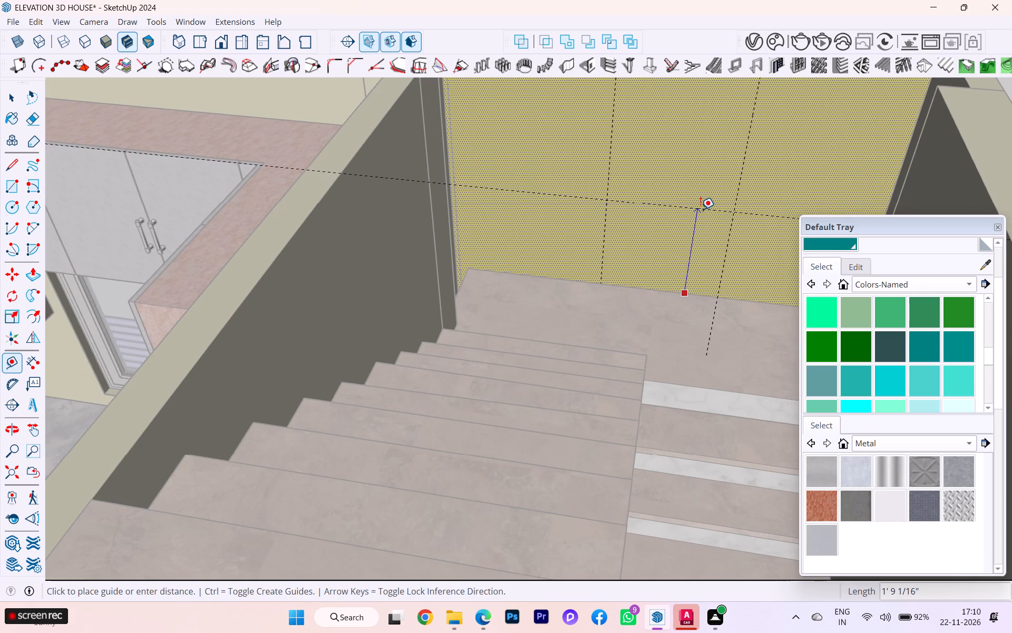
pyautogui.click(700, 209)
# Place a second horizontal guide about 3' above the first, locking the offset to the blue vertical axis.
pyautogui.scroll(-1, 665, 242)
pyautogui.scroll(1, 659, 250)
pyautogui.scroll(-12, 655, 256)
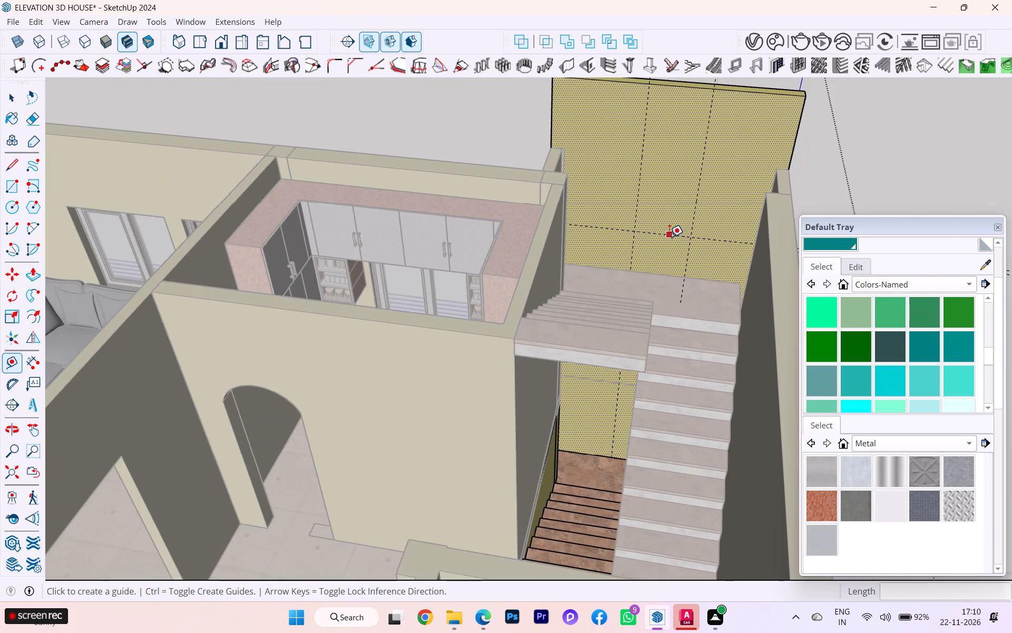
pyautogui.click(669, 237)
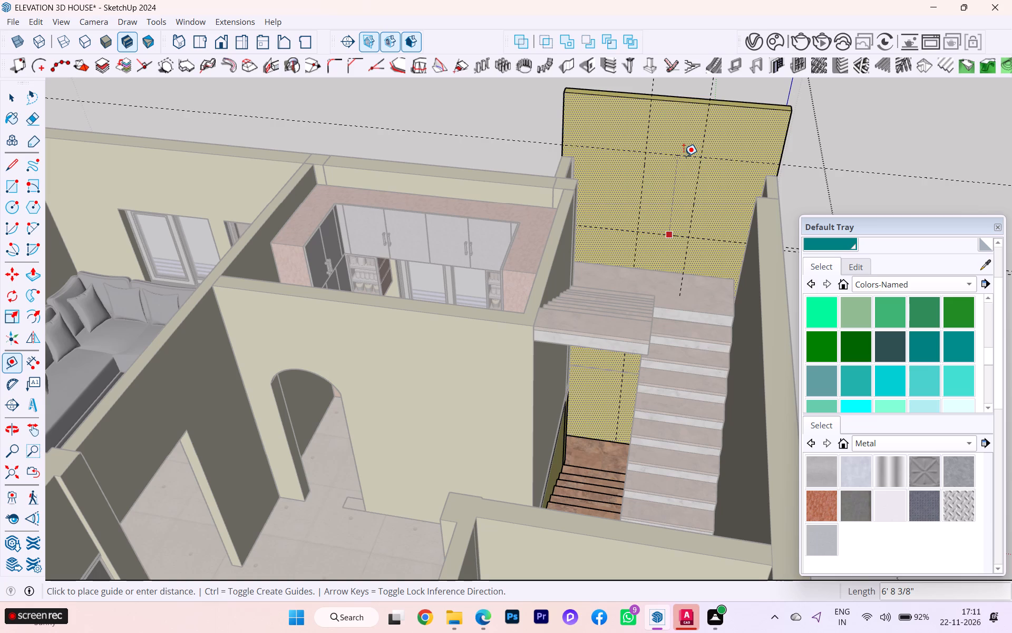
pyautogui.scroll(4, 684, 156)
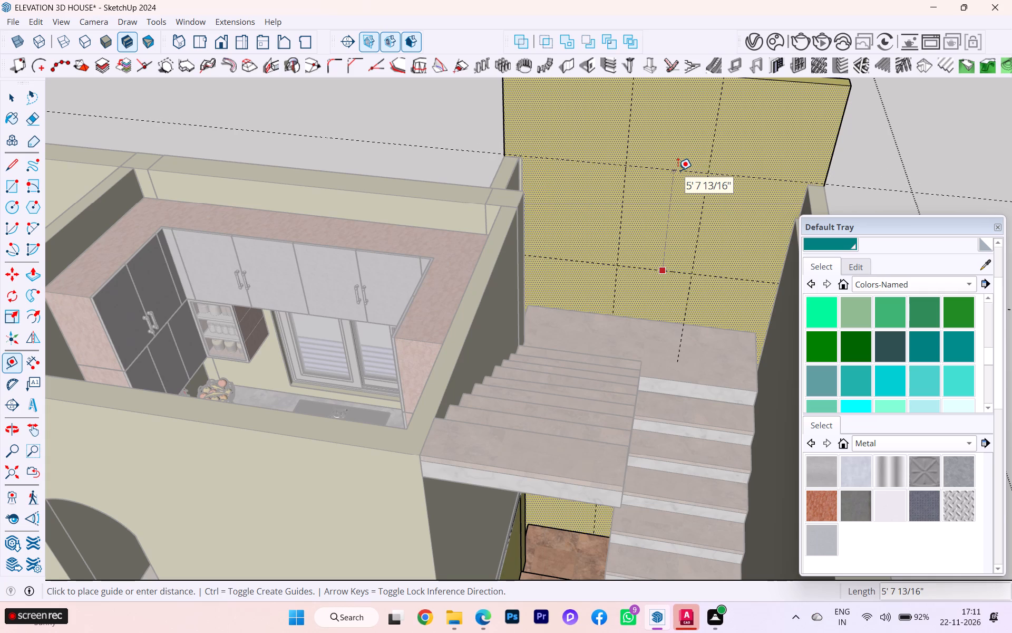
pyautogui.press('Up')
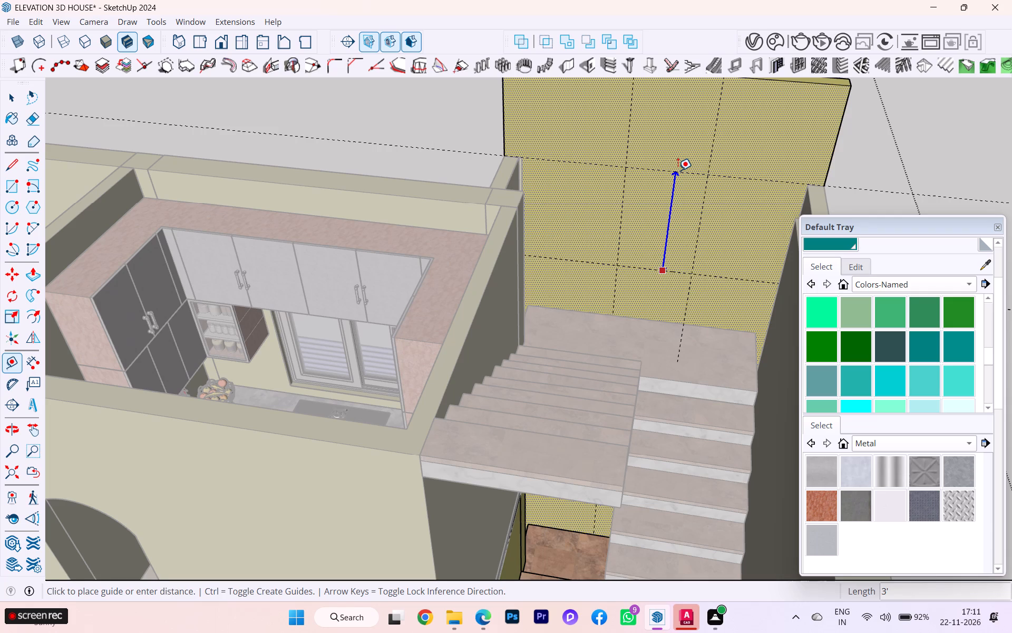
pyautogui.click(678, 170)
# Place another vertical guide on the tall wall's inner face, about 2' 4.5" in from the outer side wall.
pyautogui.scroll(-1, 627, 230)
pyautogui.moveTo(625, 233); pyautogui.dragTo(600, 194, button='middle')
pyautogui.scroll(2, 694, 200)
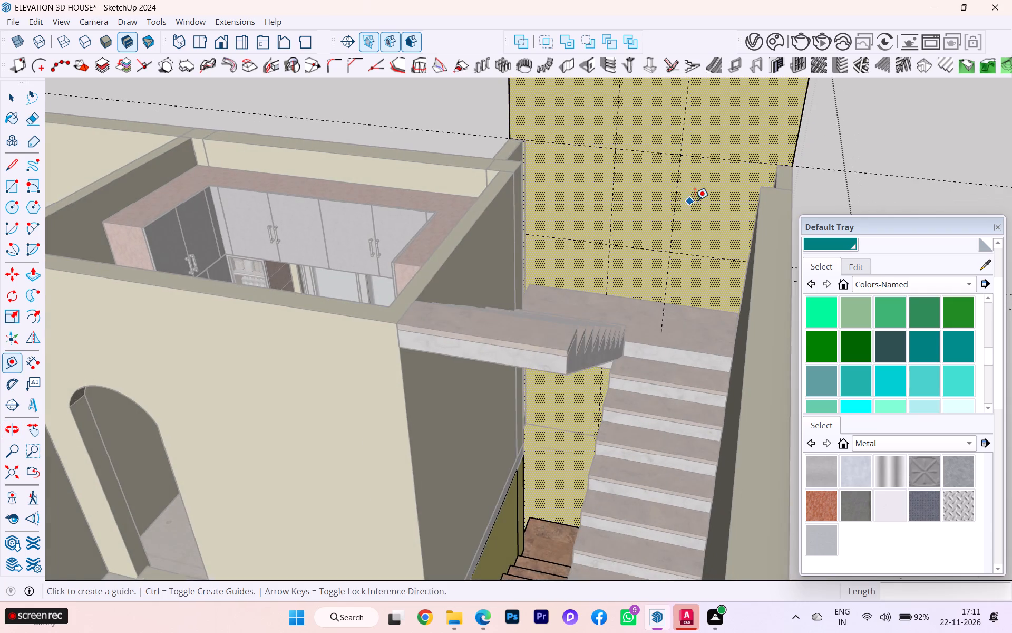
pyautogui.scroll(4, 695, 200)
pyautogui.scroll(-2, 695, 206)
pyautogui.moveTo(666, 222); pyautogui.dragTo(583, 303, button='middle')
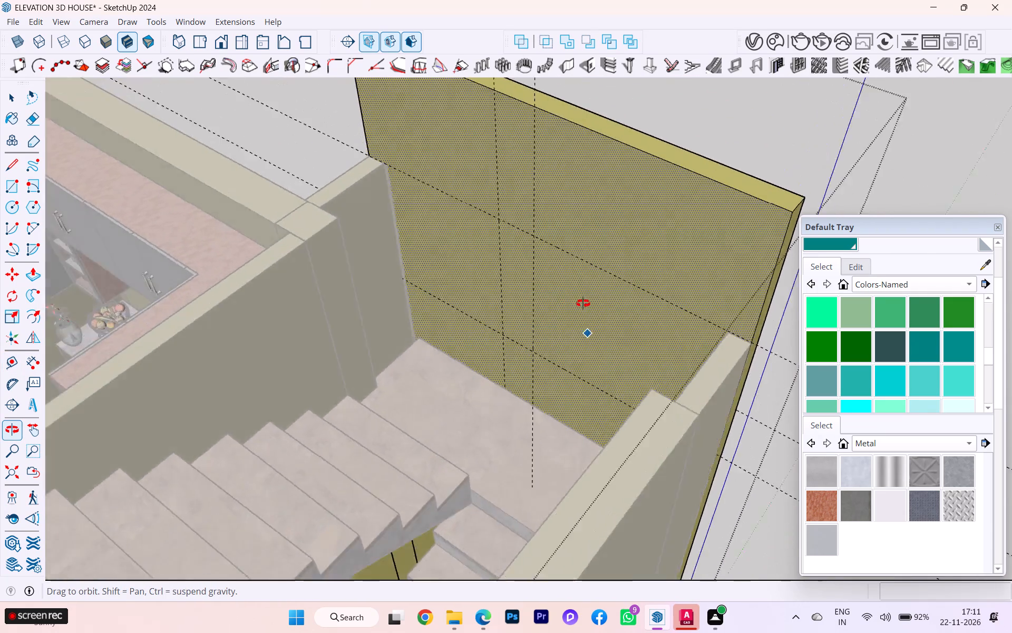
pyautogui.moveTo(583, 303); pyautogui.dragTo(660, 289, button='middle')
pyautogui.scroll(-1, 558, 294)
pyautogui.scroll(1, 558, 294)
pyautogui.scroll(-1, 558, 303)
pyautogui.moveTo(560, 303); pyautogui.dragTo(597, 304, button='middle')
pyautogui.scroll(1, 582, 303)
pyautogui.scroll(-4, 576, 302)
pyautogui.moveTo(327, 281); pyautogui.dragTo(420, 267, button='middle')
pyautogui.scroll(3, 820, 170)
pyautogui.scroll(1, 508, 242)
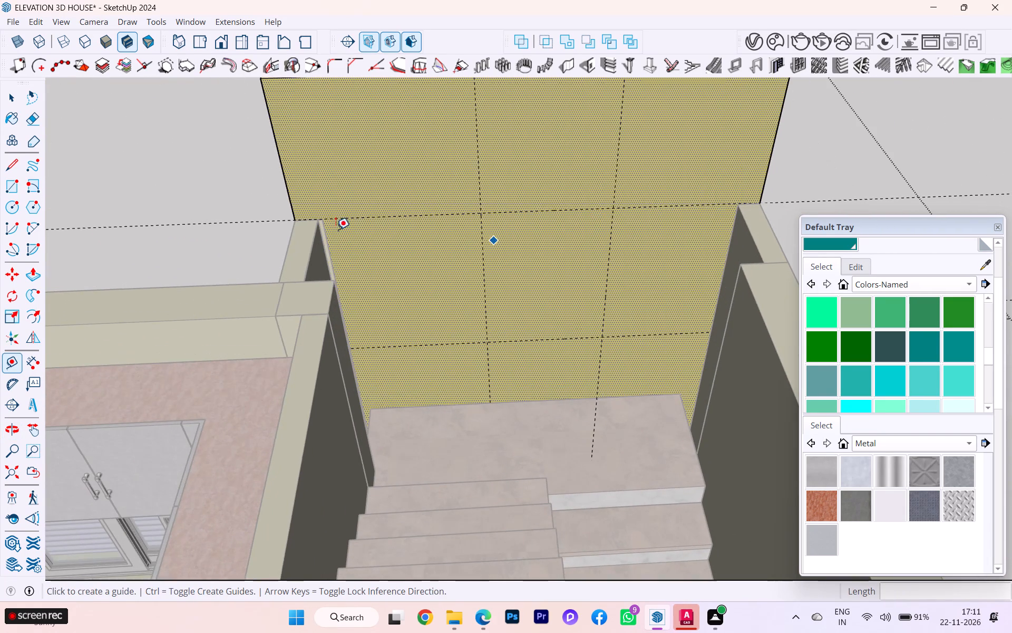
pyautogui.scroll(1, 700, 242)
pyautogui.scroll(-1, 701, 242)
pyautogui.scroll(2, 701, 242)
pyautogui.click(733, 250)
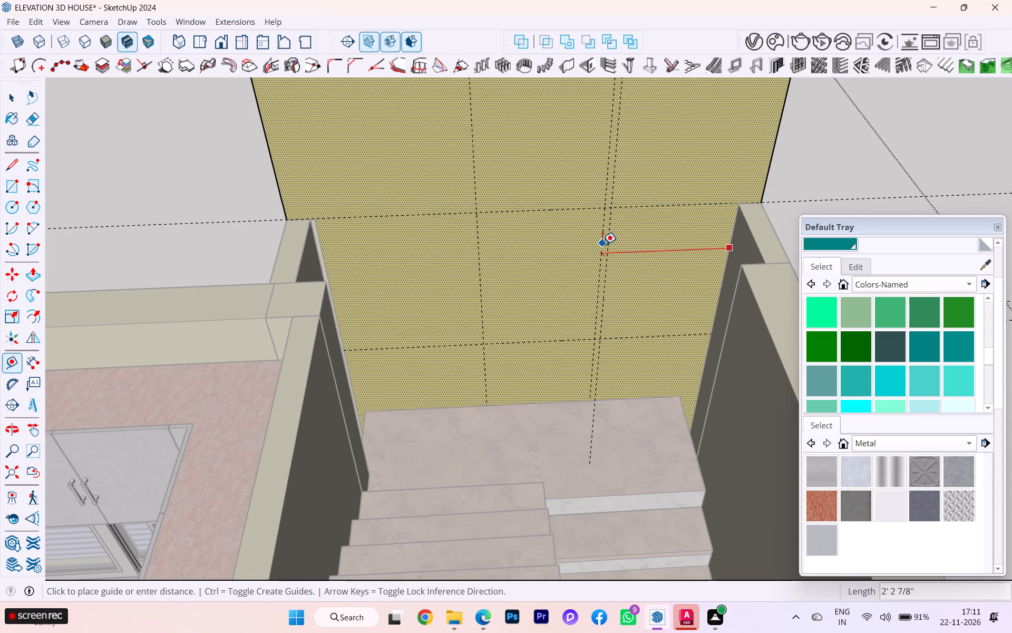
pyautogui.click(596, 243)
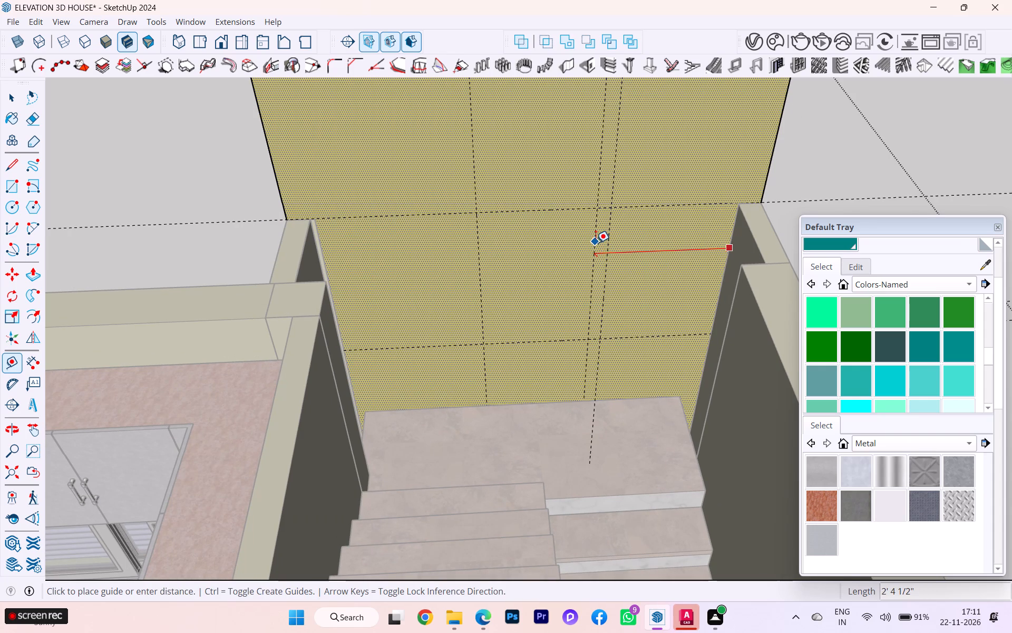
# Examine the guide layout on the tall wall above the stair landing from several angles.
pyautogui.scroll(-1, 581, 252)
pyautogui.moveTo(581, 252); pyautogui.dragTo(601, 270, button='middle')
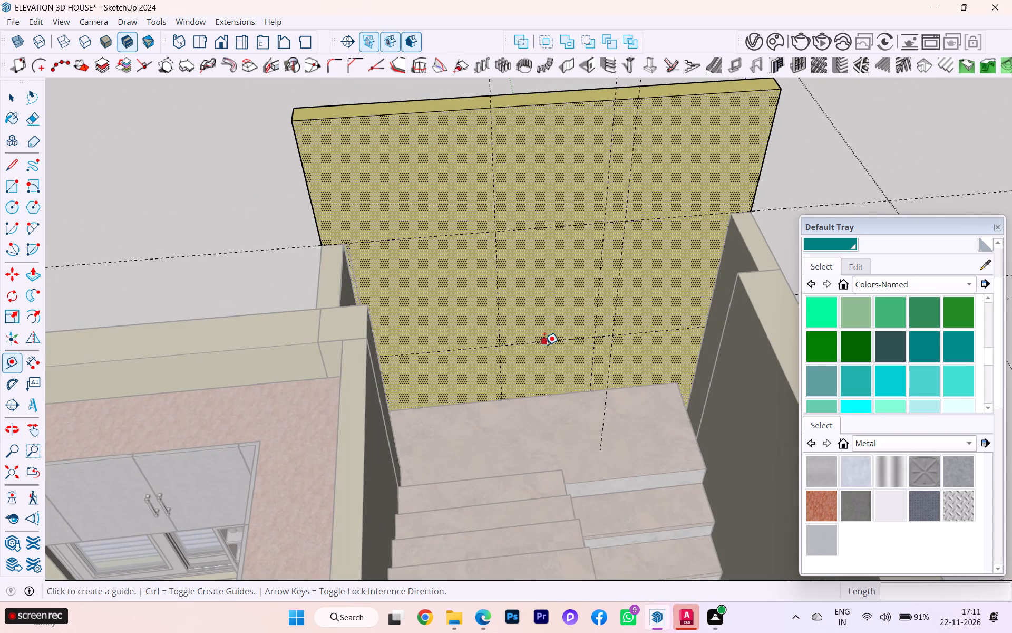
pyautogui.scroll(1, 550, 276)
pyautogui.scroll(-1, 548, 276)
pyautogui.scroll(5, 548, 276)
pyautogui.scroll(-1, 540, 271)
pyautogui.moveTo(537, 269); pyautogui.dragTo(509, 220, button='middle')
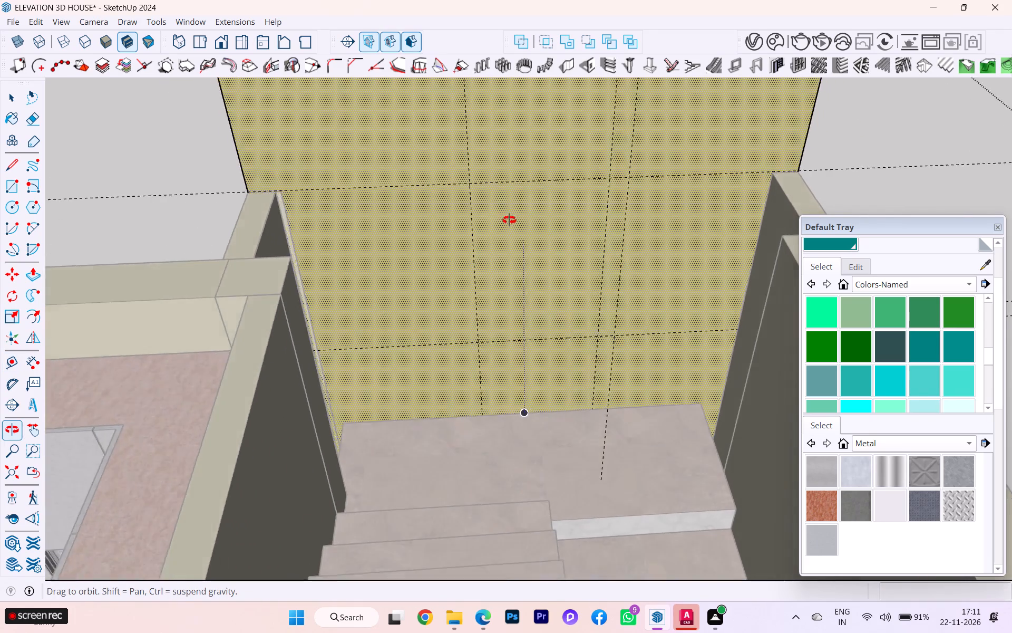
pyautogui.moveTo(509, 220); pyautogui.dragTo(502, 207, button='middle')
pyautogui.scroll(-2, 499, 203)
pyautogui.moveTo(497, 205); pyautogui.dragTo(497, 205, button='middle')
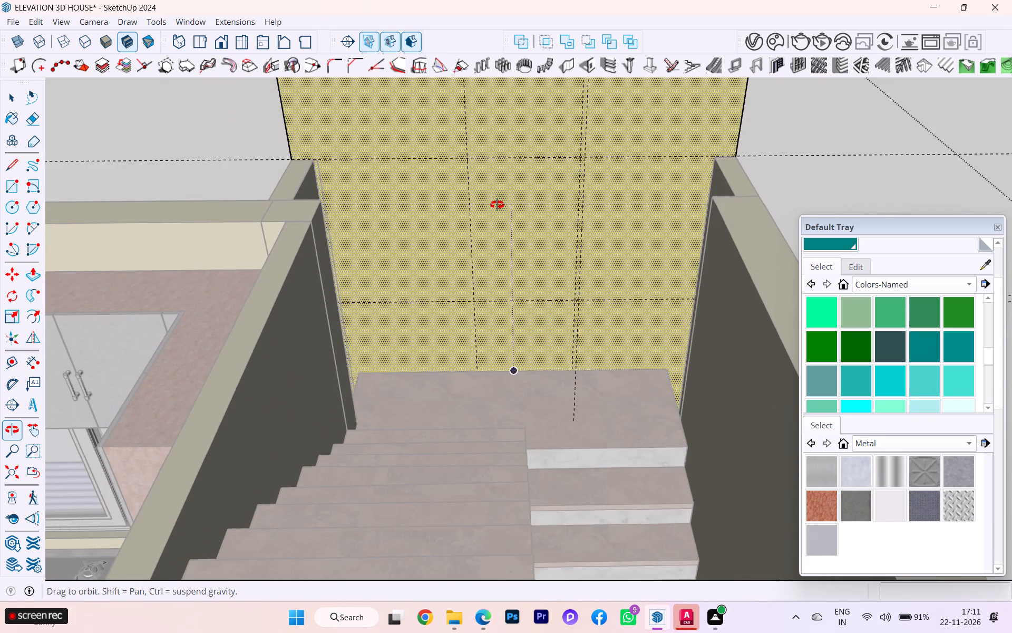
pyautogui.moveTo(497, 205); pyautogui.dragTo(492, 193, button='middle')
pyautogui.scroll(4, 484, 183)
pyautogui.scroll(-1, 489, 185)
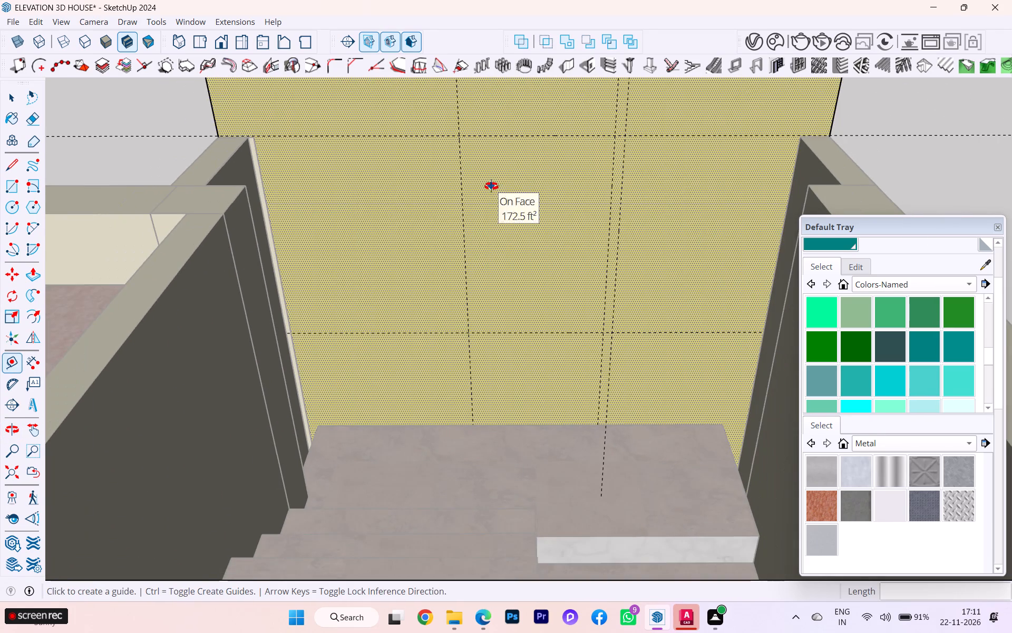
pyautogui.moveTo(491, 186); pyautogui.dragTo(441, 179, button='middle')
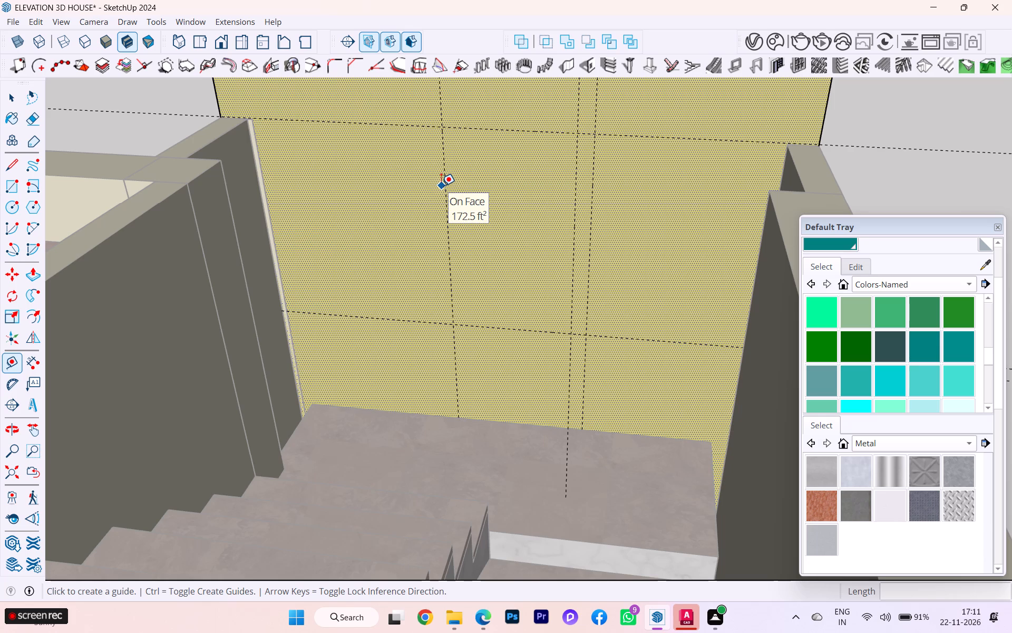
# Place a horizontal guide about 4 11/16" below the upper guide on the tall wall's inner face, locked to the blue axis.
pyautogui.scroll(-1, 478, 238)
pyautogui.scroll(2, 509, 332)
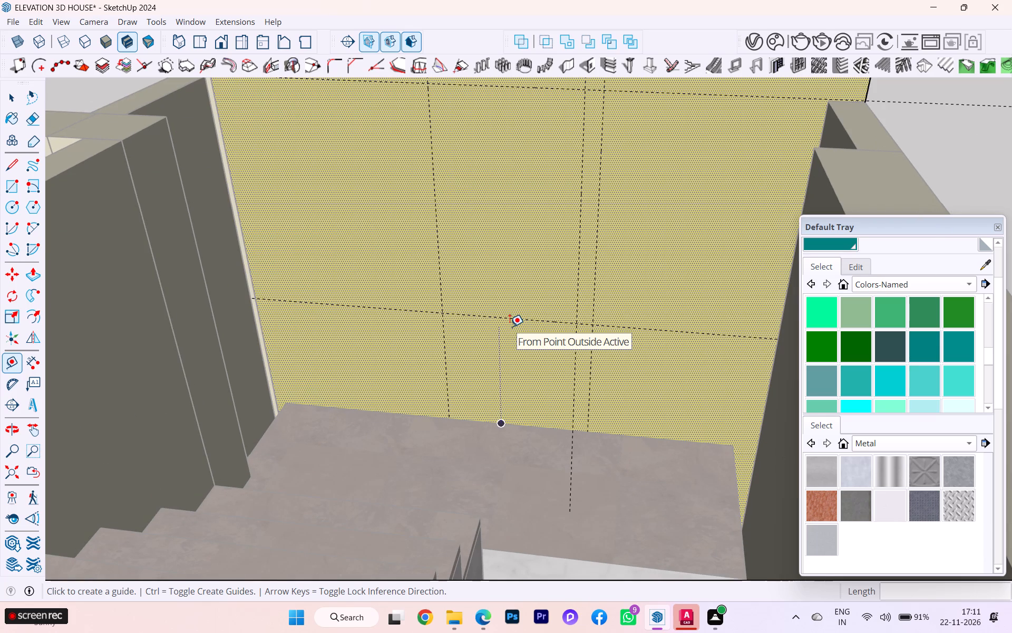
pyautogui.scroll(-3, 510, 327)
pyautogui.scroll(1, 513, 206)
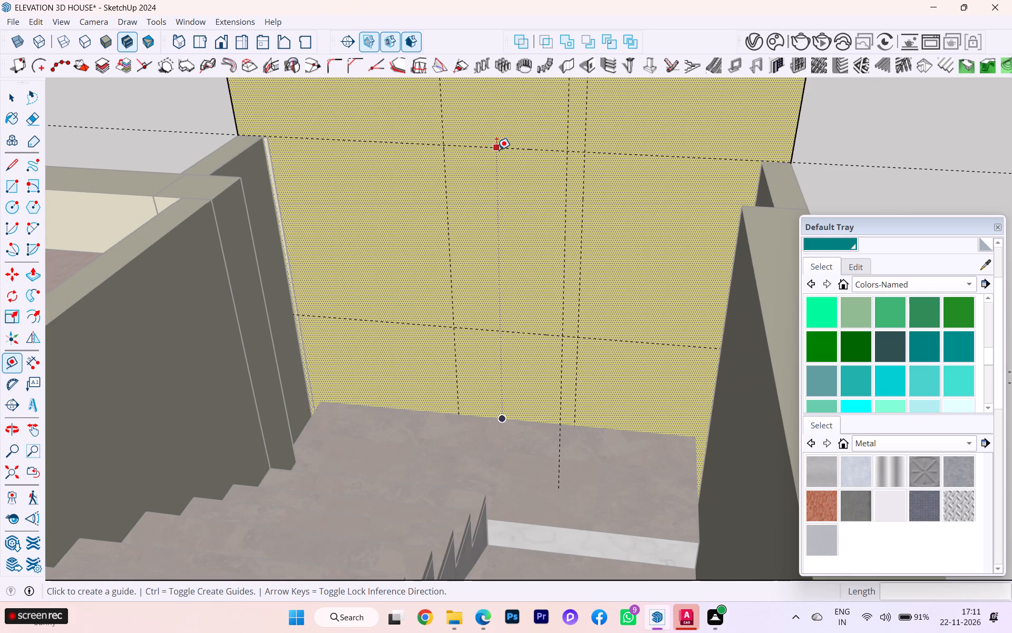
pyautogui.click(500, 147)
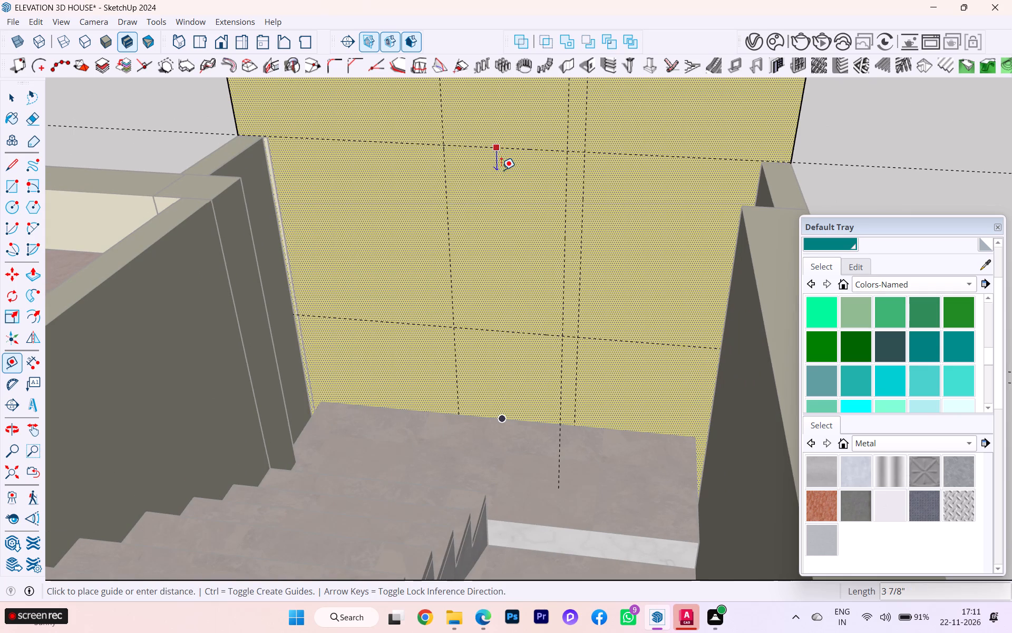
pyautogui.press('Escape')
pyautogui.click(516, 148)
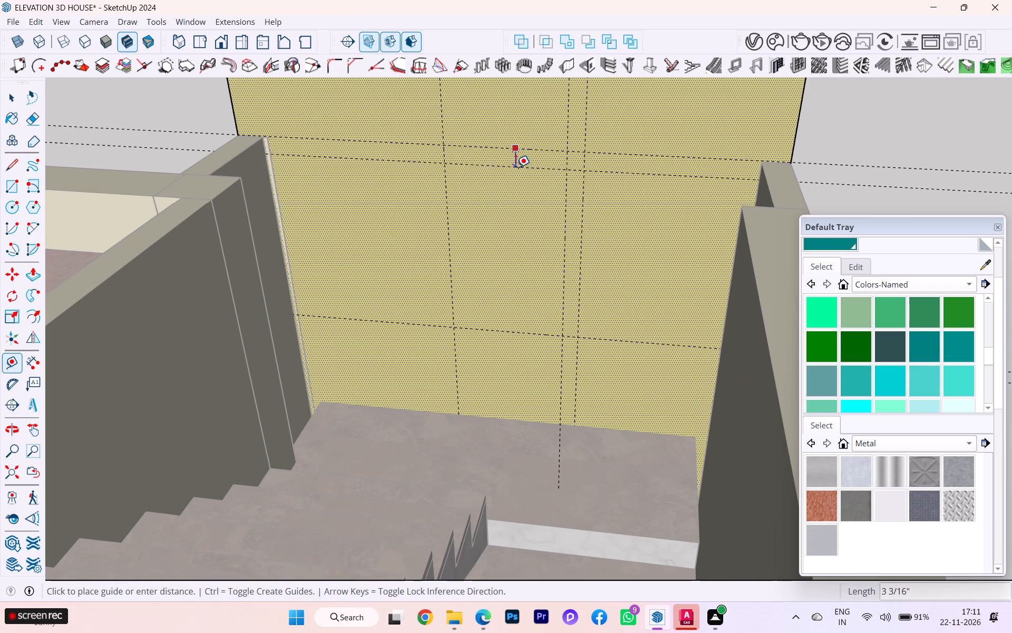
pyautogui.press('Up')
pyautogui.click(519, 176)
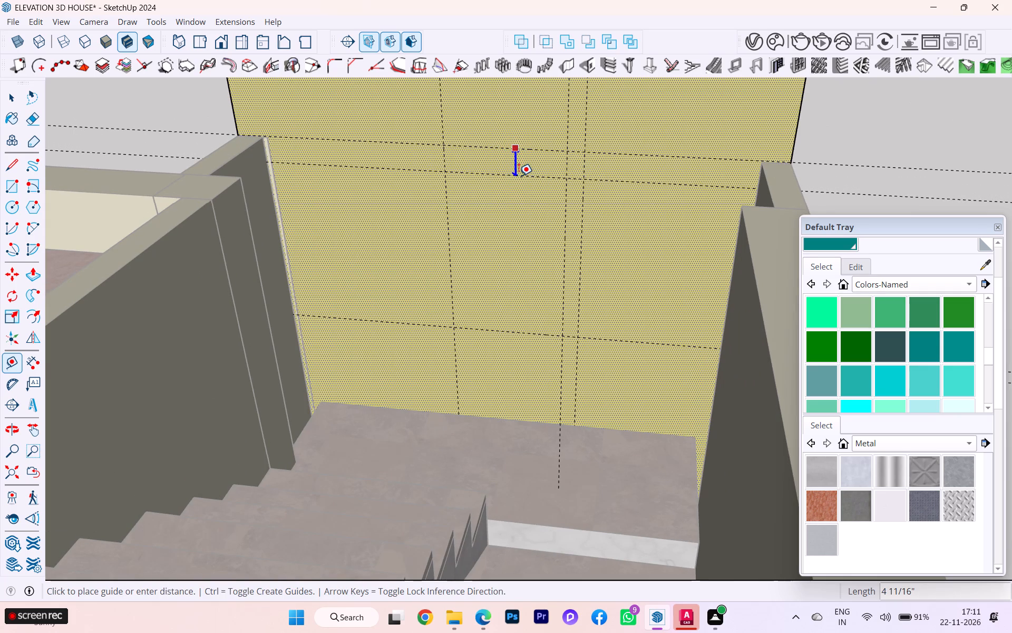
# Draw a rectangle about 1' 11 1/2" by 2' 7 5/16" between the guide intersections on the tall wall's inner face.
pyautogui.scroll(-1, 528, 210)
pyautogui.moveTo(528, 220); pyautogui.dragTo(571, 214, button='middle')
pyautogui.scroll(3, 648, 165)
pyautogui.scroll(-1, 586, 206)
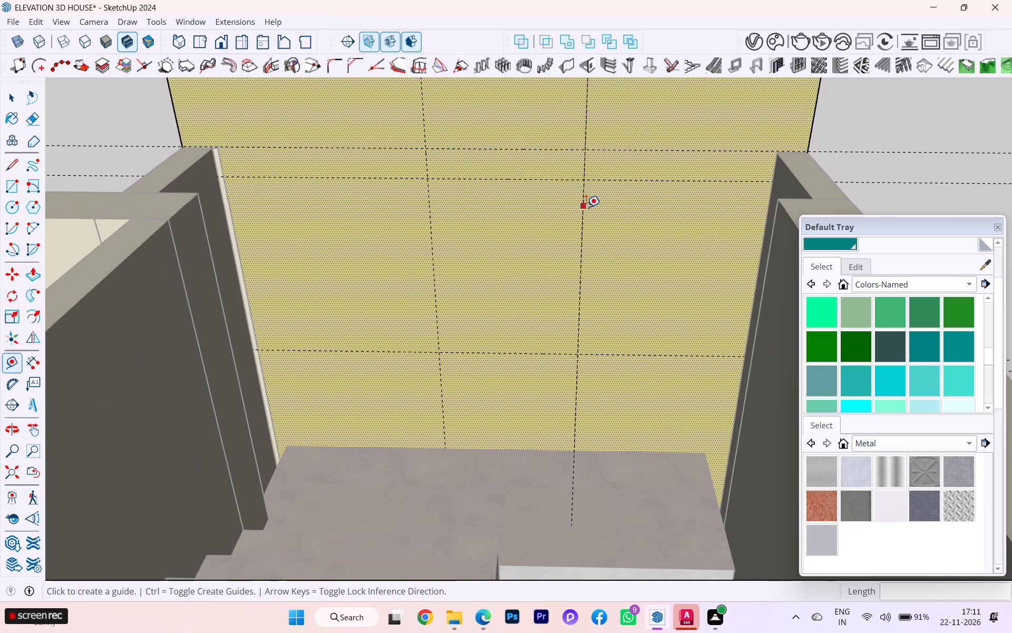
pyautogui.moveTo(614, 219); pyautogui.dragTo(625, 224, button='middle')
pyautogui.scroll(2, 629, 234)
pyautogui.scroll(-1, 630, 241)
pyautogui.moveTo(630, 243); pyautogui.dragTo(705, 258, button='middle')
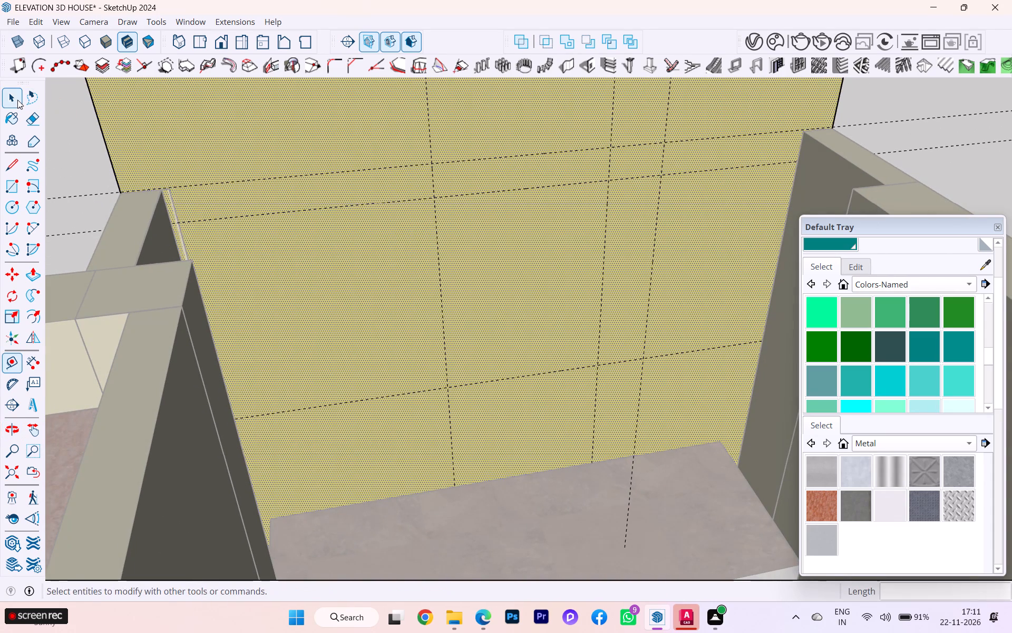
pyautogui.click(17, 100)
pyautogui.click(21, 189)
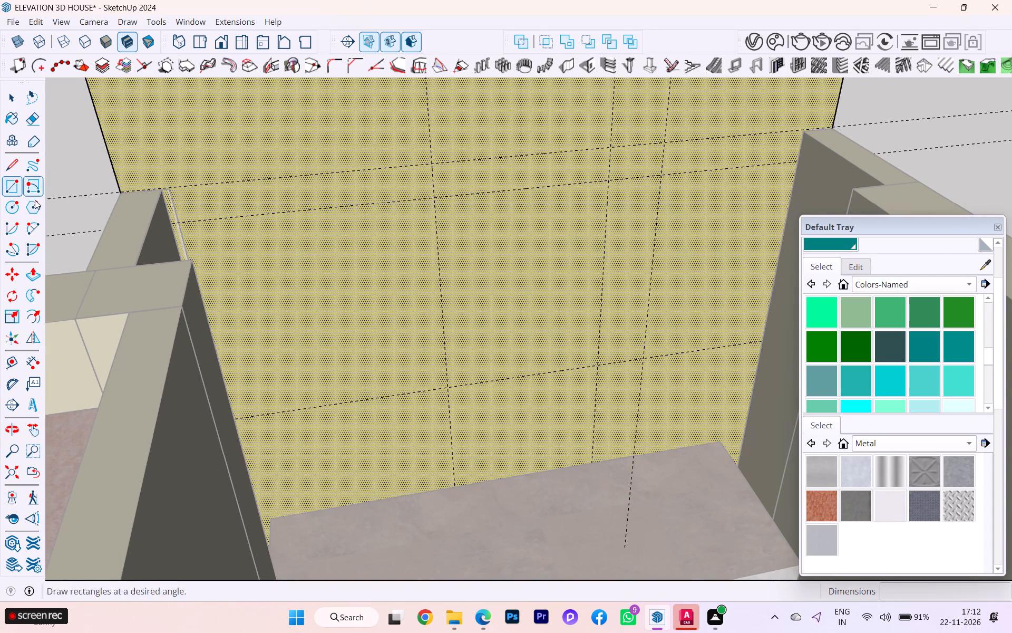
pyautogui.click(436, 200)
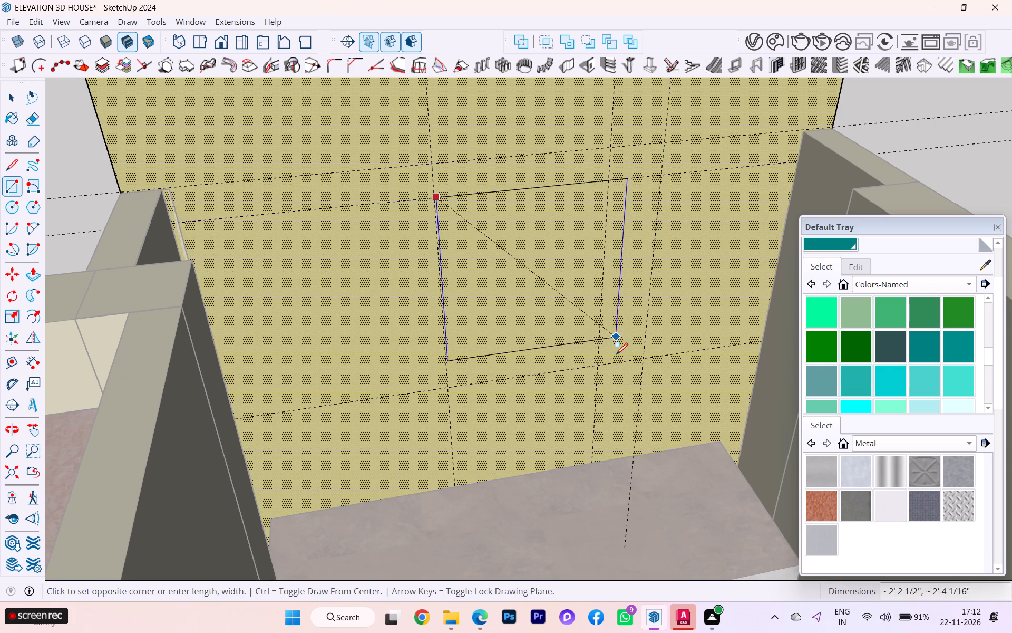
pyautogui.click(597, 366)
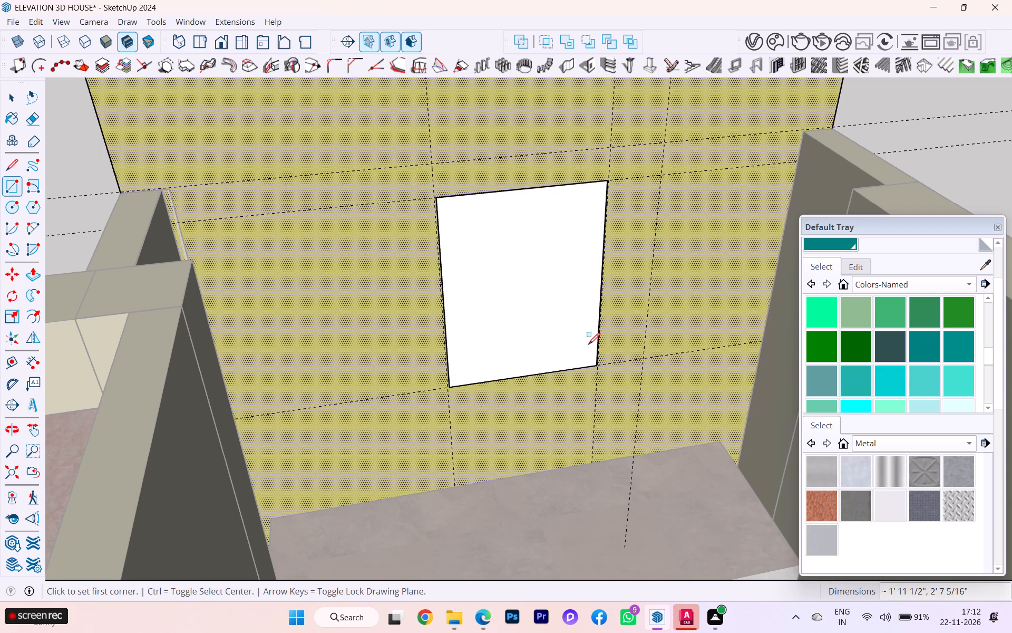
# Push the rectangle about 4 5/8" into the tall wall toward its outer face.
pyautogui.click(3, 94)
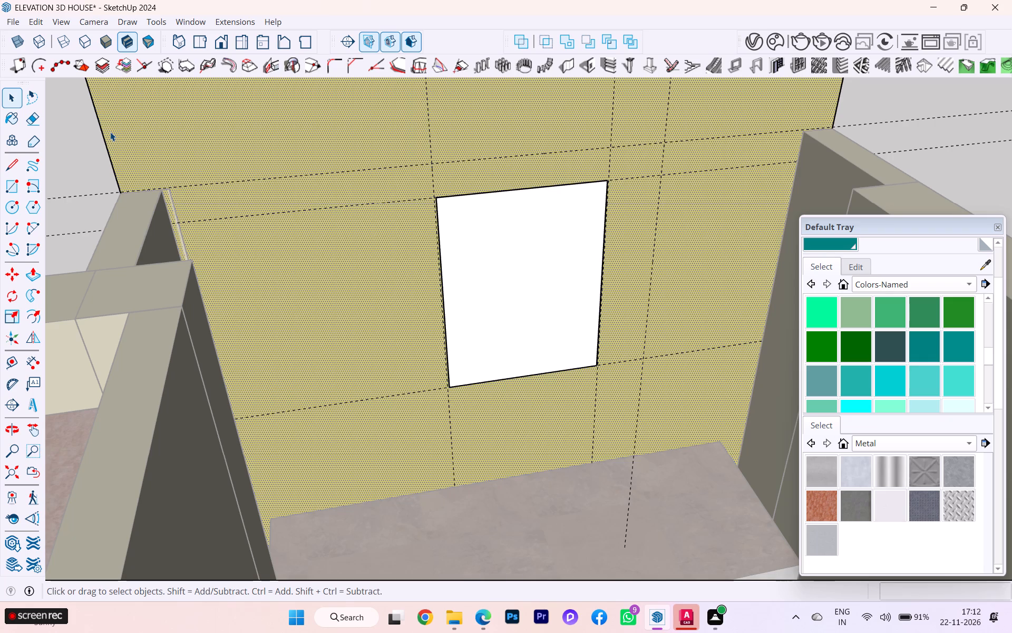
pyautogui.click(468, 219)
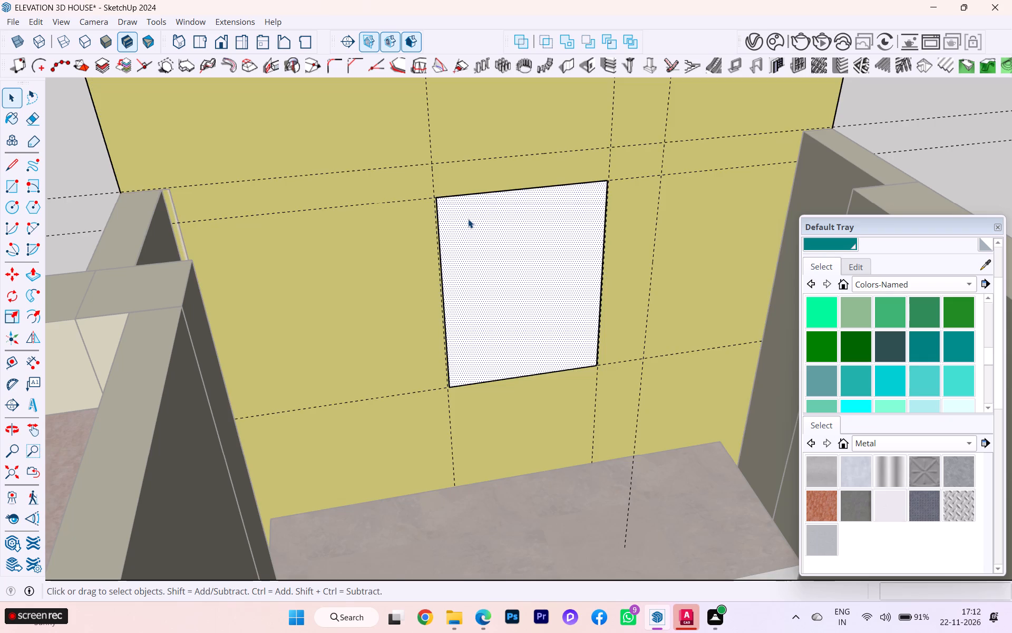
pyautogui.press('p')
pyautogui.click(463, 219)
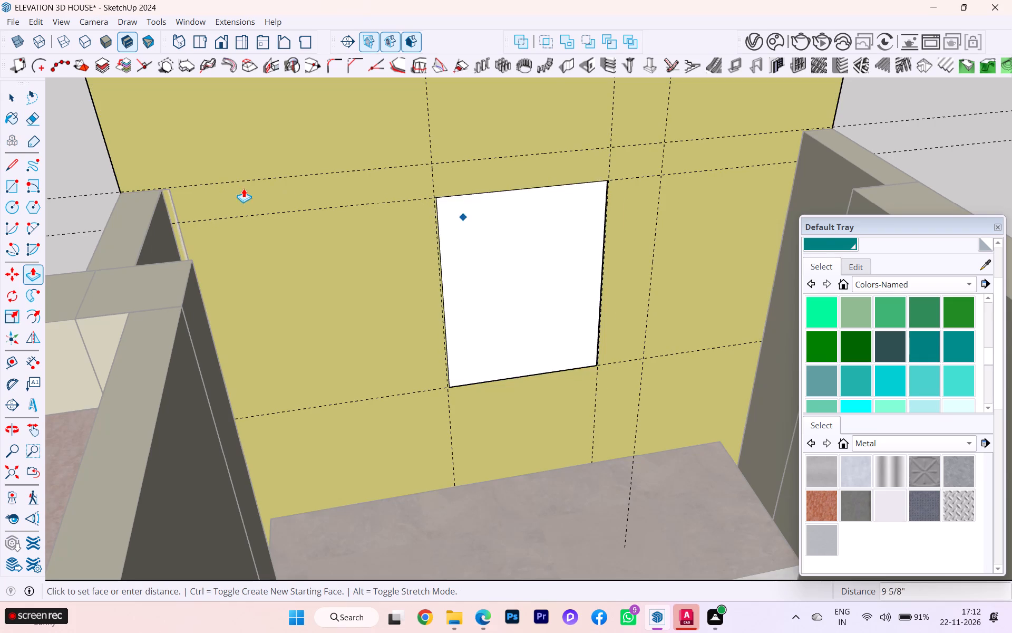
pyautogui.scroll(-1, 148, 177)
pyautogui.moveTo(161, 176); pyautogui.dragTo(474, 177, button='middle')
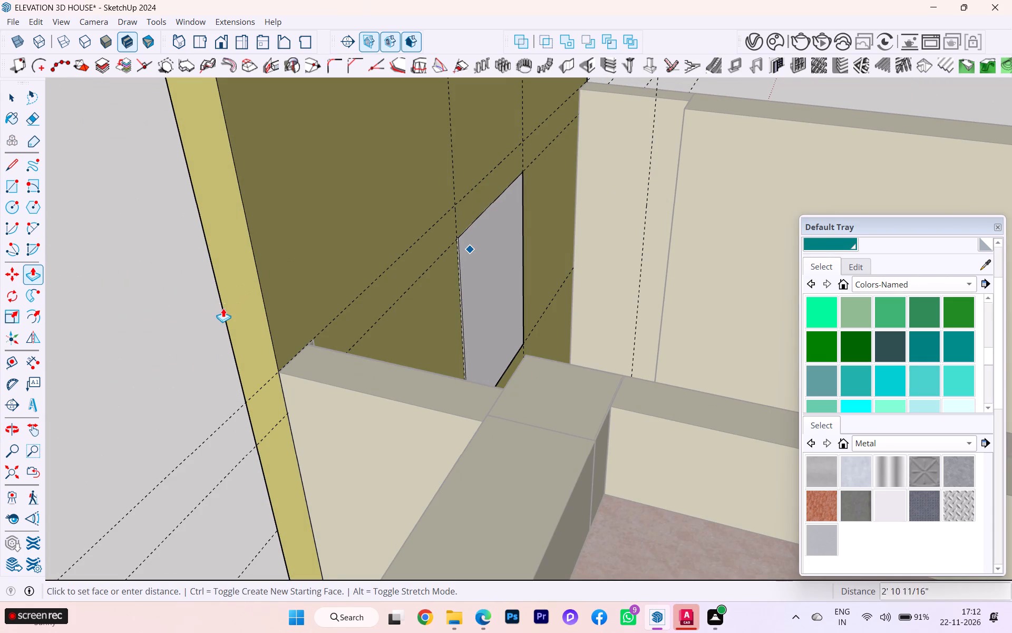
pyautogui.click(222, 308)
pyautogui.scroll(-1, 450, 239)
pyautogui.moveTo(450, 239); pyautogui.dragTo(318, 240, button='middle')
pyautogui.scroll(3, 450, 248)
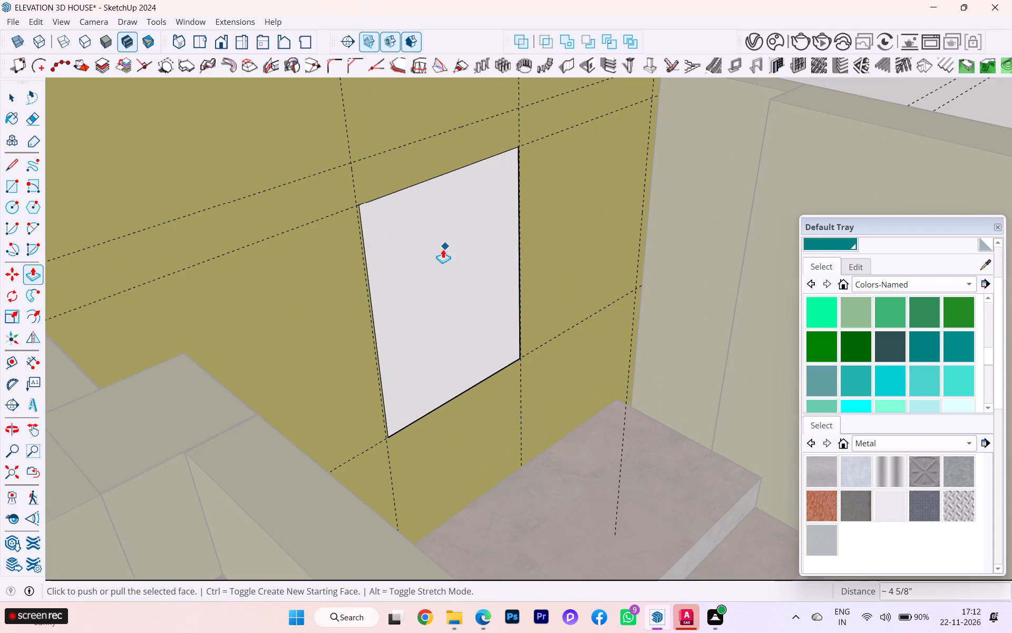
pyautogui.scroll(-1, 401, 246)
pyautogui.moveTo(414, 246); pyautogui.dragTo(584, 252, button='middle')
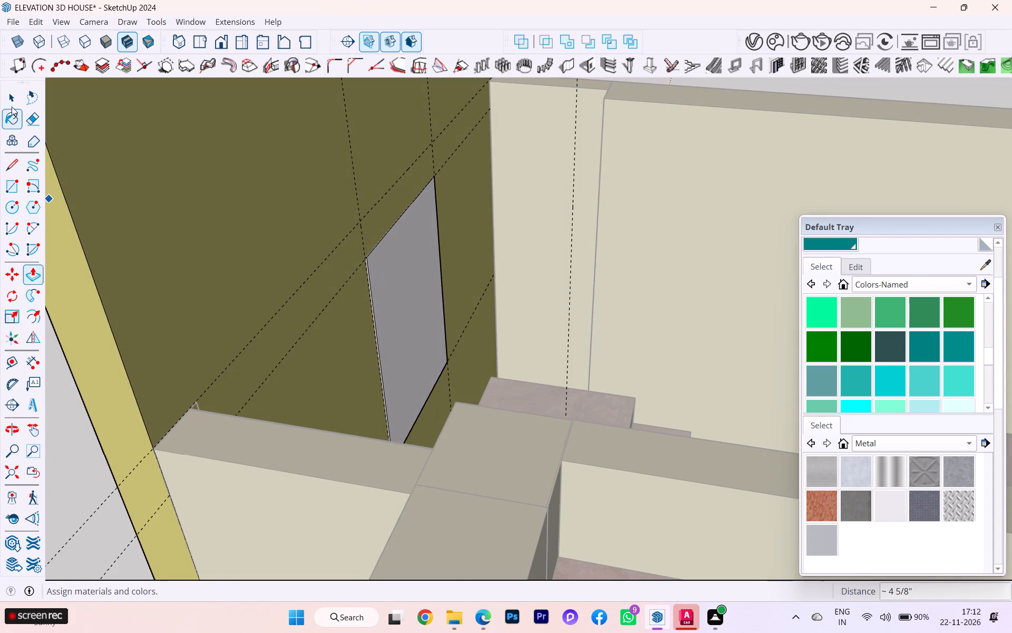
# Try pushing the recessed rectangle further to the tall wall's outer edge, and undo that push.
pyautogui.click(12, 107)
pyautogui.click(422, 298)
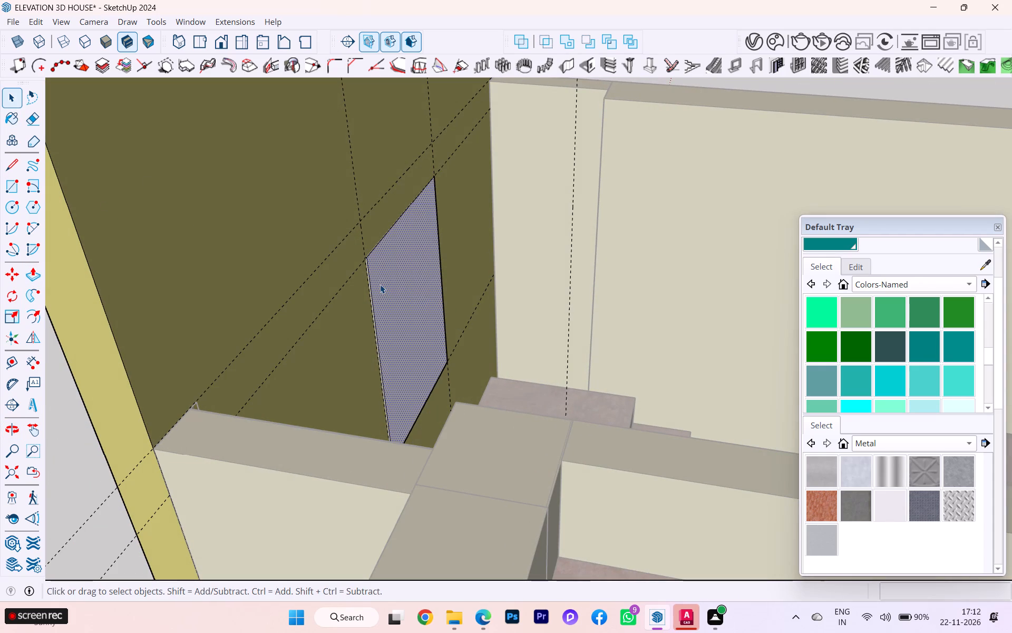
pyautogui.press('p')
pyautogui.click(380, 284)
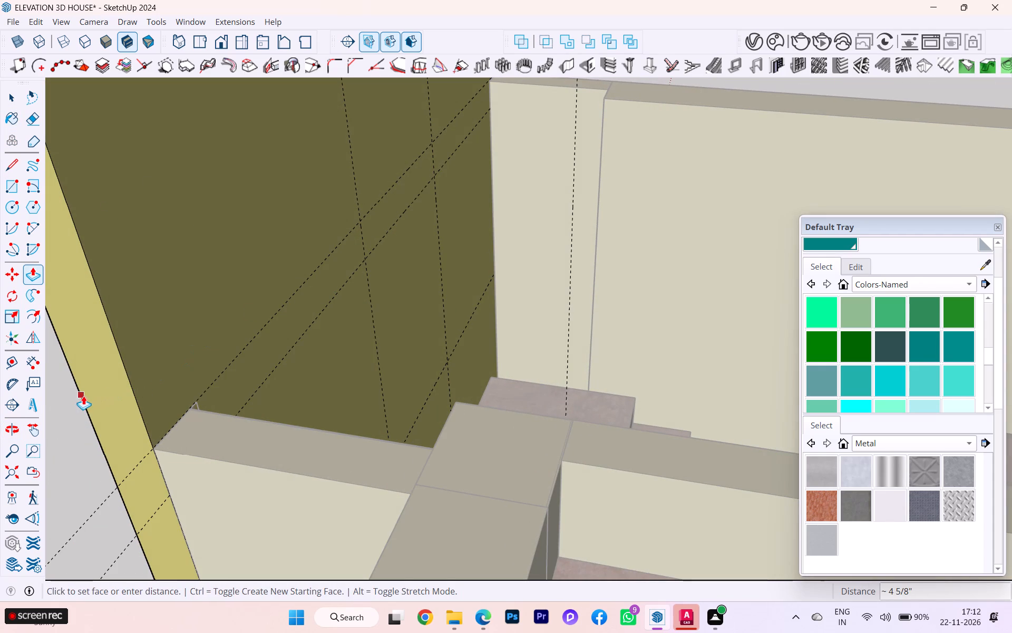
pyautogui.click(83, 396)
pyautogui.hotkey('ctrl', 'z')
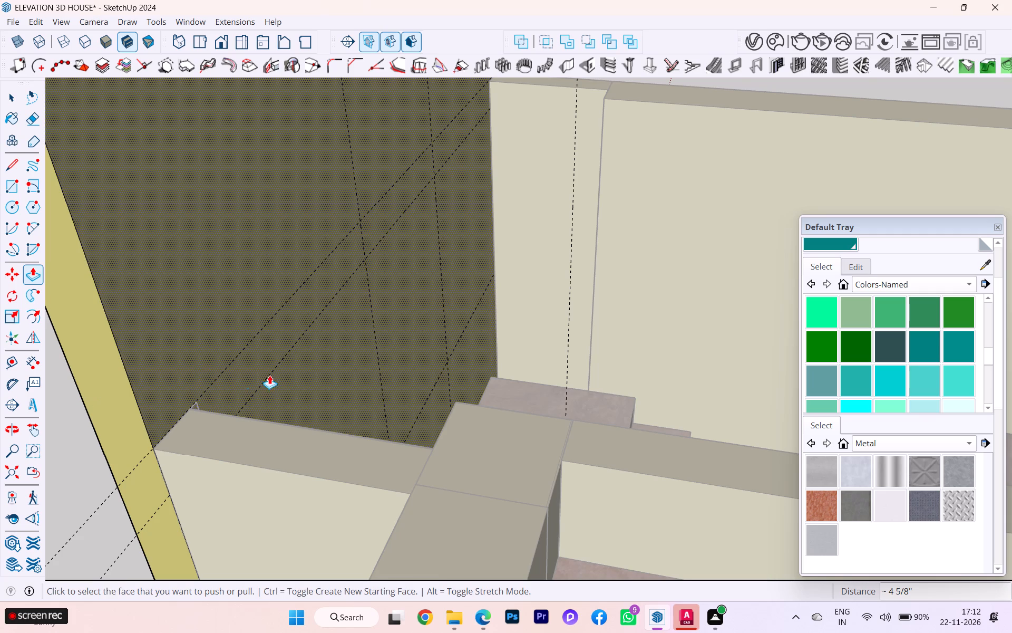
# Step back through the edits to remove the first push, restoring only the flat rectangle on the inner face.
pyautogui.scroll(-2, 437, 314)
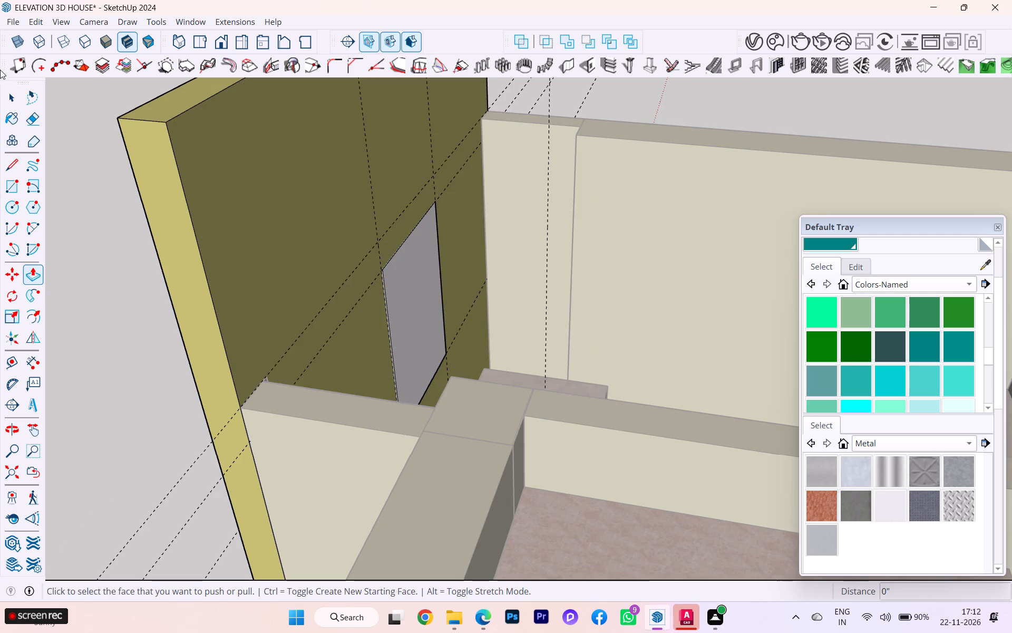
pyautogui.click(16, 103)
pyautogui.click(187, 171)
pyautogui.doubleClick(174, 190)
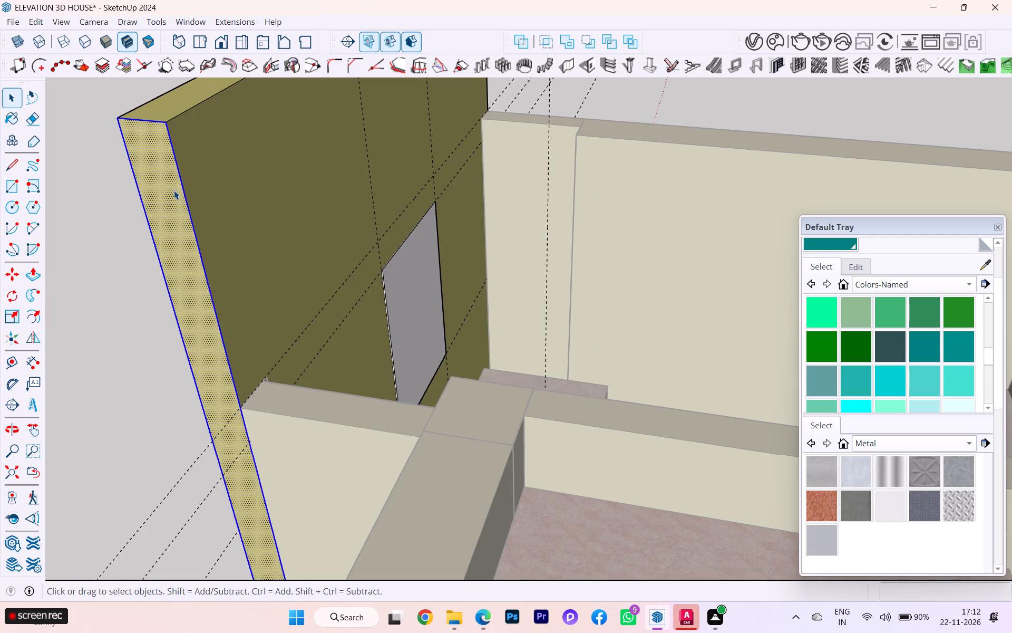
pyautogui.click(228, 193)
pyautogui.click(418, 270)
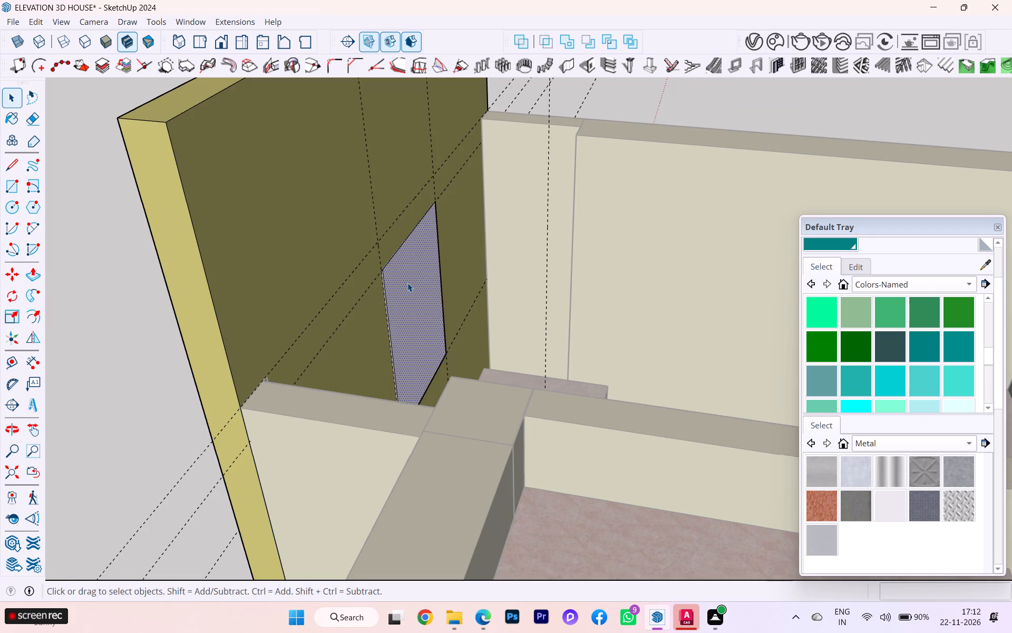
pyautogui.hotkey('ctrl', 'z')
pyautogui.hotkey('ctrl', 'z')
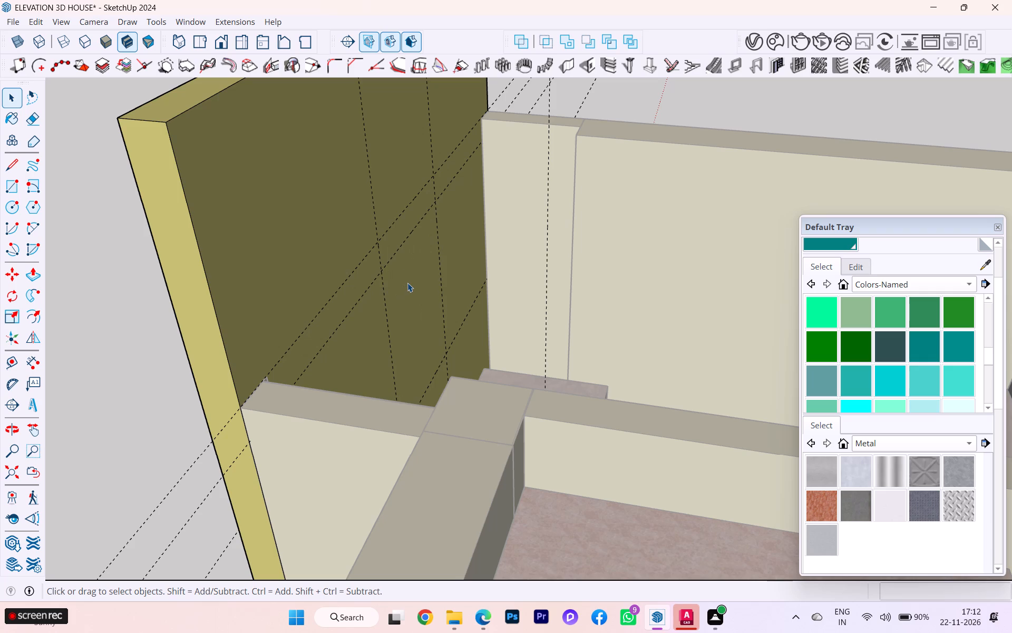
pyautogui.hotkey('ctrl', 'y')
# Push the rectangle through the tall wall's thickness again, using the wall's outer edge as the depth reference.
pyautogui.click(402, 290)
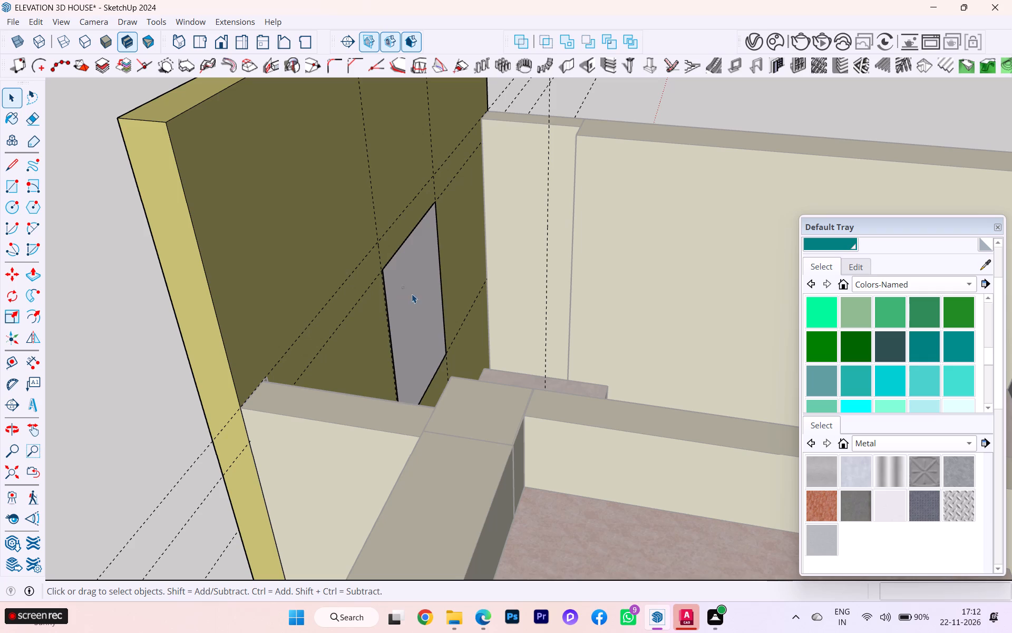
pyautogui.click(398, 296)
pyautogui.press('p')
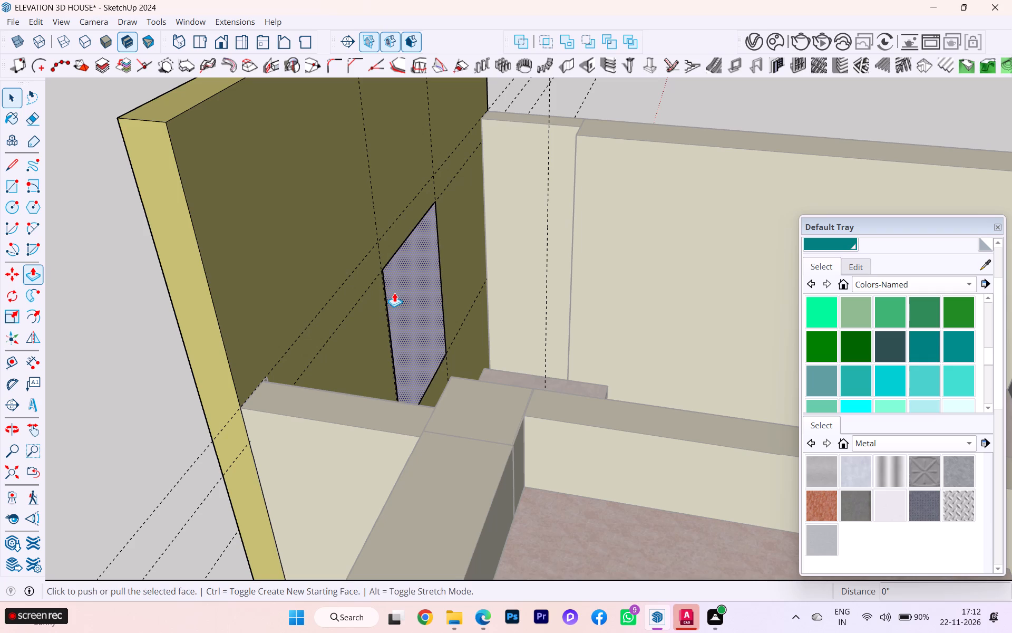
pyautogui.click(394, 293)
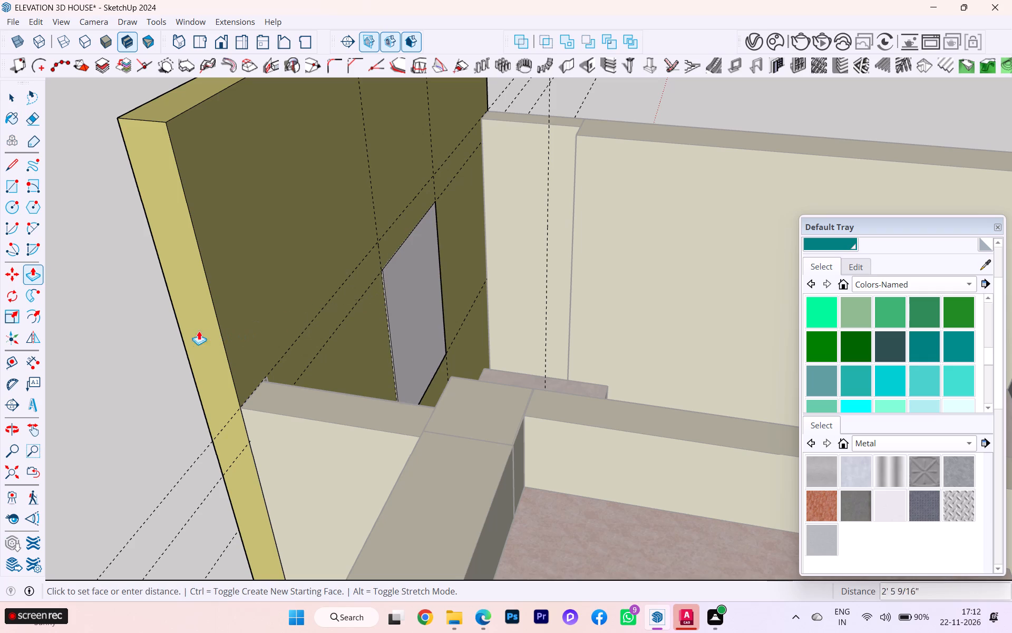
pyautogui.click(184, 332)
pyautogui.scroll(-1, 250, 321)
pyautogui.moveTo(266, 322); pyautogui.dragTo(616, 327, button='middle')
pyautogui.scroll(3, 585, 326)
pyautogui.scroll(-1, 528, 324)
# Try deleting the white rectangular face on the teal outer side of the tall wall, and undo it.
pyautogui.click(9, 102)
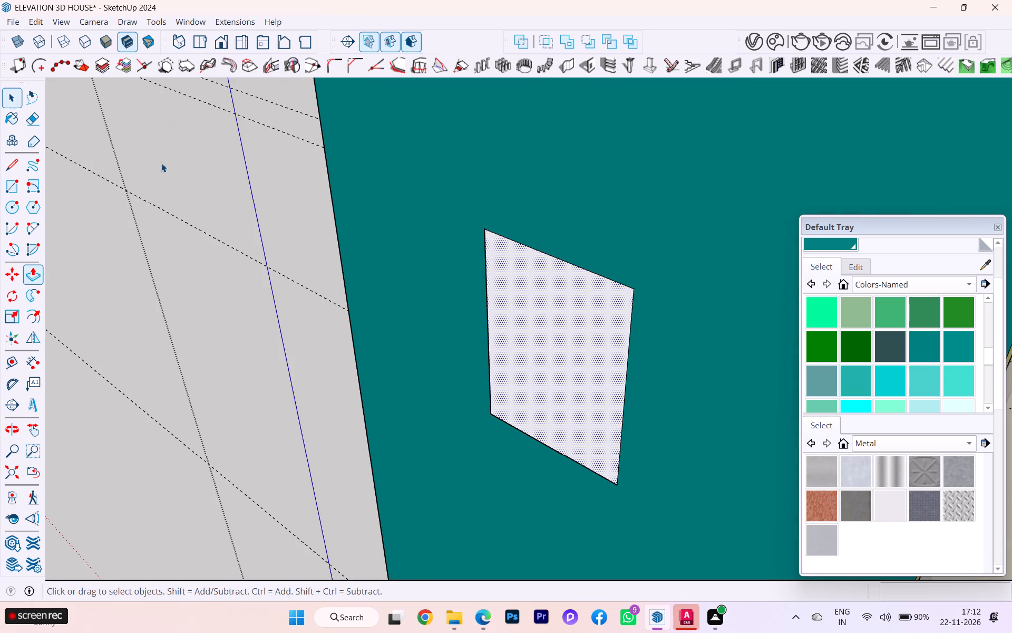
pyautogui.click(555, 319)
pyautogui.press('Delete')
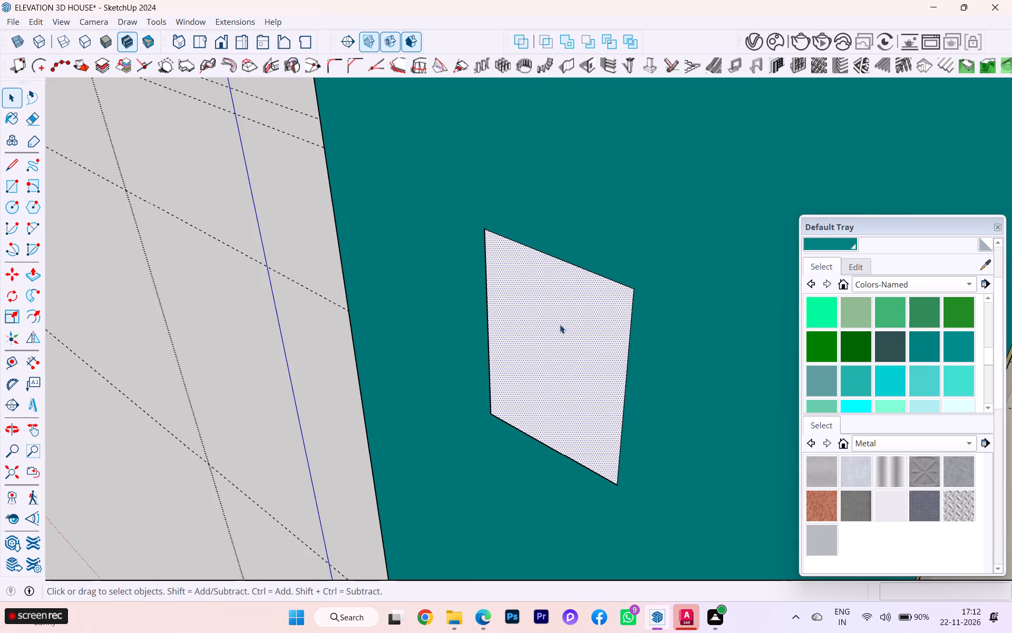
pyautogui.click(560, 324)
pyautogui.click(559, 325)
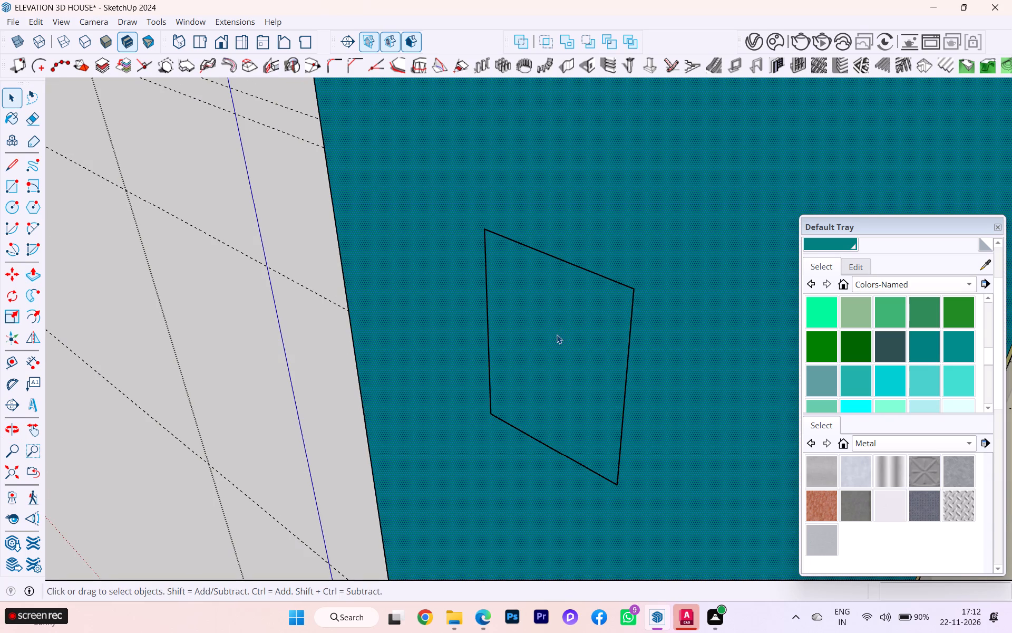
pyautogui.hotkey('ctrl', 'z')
# Examine the rectangle's placement on the teal outer wall against the rest of the front elevation.
pyautogui.scroll(-5, 411, 340)
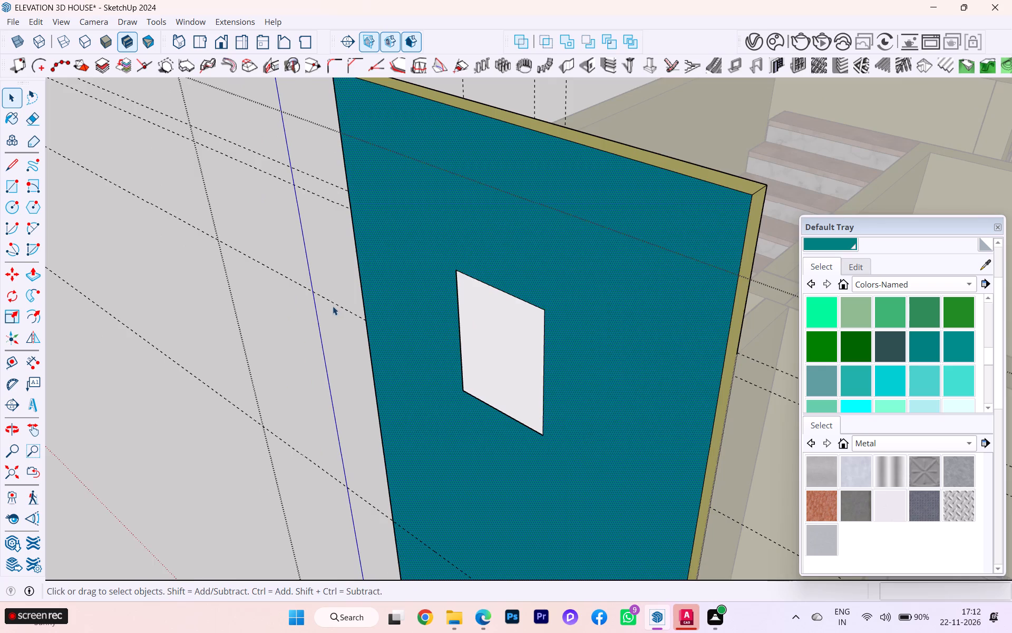
pyautogui.scroll(-2, 333, 306)
pyautogui.moveTo(338, 305); pyautogui.dragTo(529, 89, button='middle')
pyautogui.scroll(-5, 470, 132)
pyautogui.scroll(1, 471, 137)
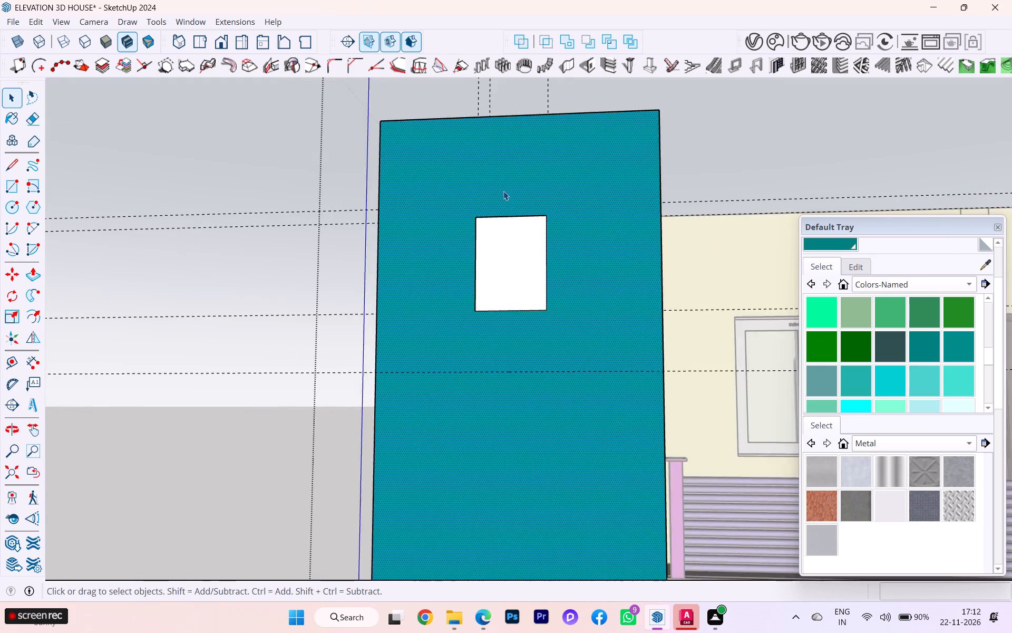
pyautogui.scroll(1, 503, 191)
pyautogui.scroll(-5, 505, 193)
pyautogui.scroll(1, 514, 200)
pyautogui.moveTo(515, 201); pyautogui.dragTo(526, 247, button='middle')
pyautogui.scroll(-7, 533, 245)
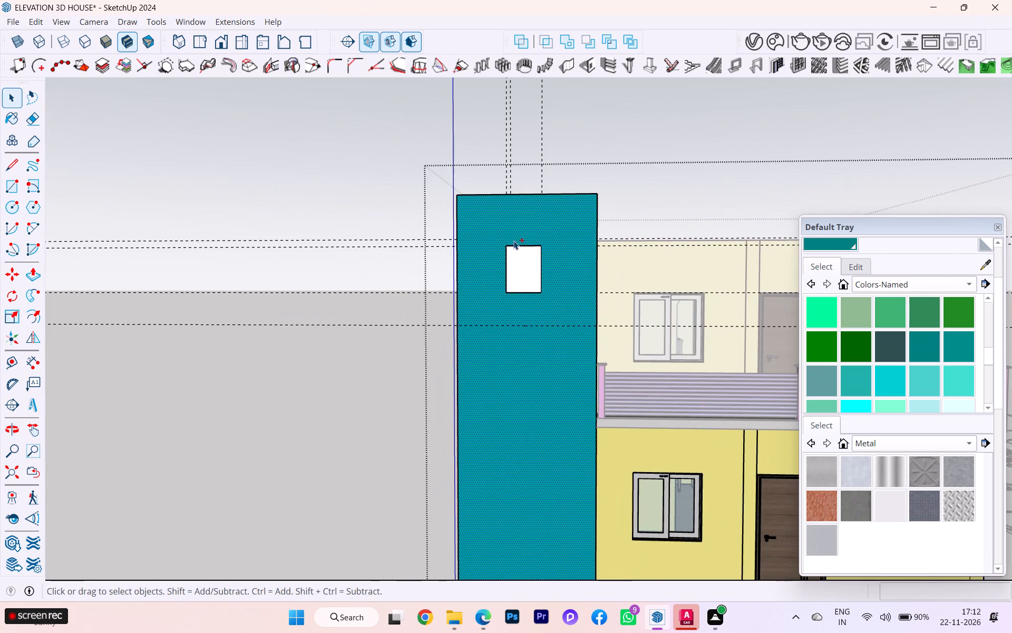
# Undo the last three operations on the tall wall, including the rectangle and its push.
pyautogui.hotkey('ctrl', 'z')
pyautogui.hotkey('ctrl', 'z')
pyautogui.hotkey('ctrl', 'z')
# Look over the whole house from above, including the tall stair wall and the upper-floor rooms.
pyautogui.scroll(-1, 561, 248)
pyautogui.moveTo(557, 250); pyautogui.dragTo(0, 366, button='middle')
pyautogui.scroll(5, 257, 302)
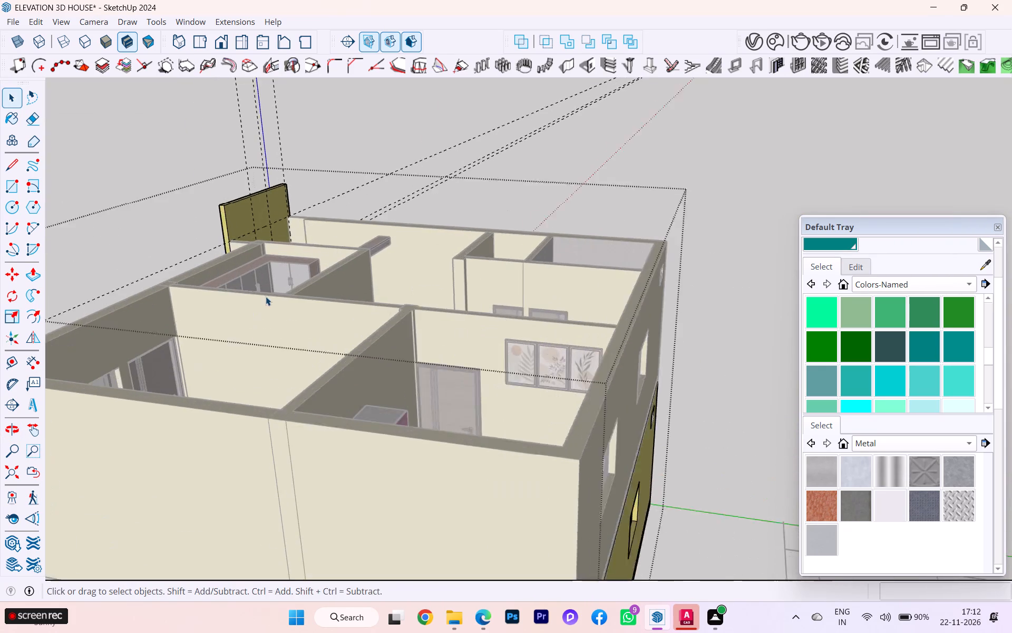
pyautogui.scroll(-1, 263, 280)
pyautogui.scroll(2, 263, 280)
pyautogui.scroll(-2, 263, 280)
pyautogui.moveTo(263, 280); pyautogui.dragTo(180, 347, button='middle')
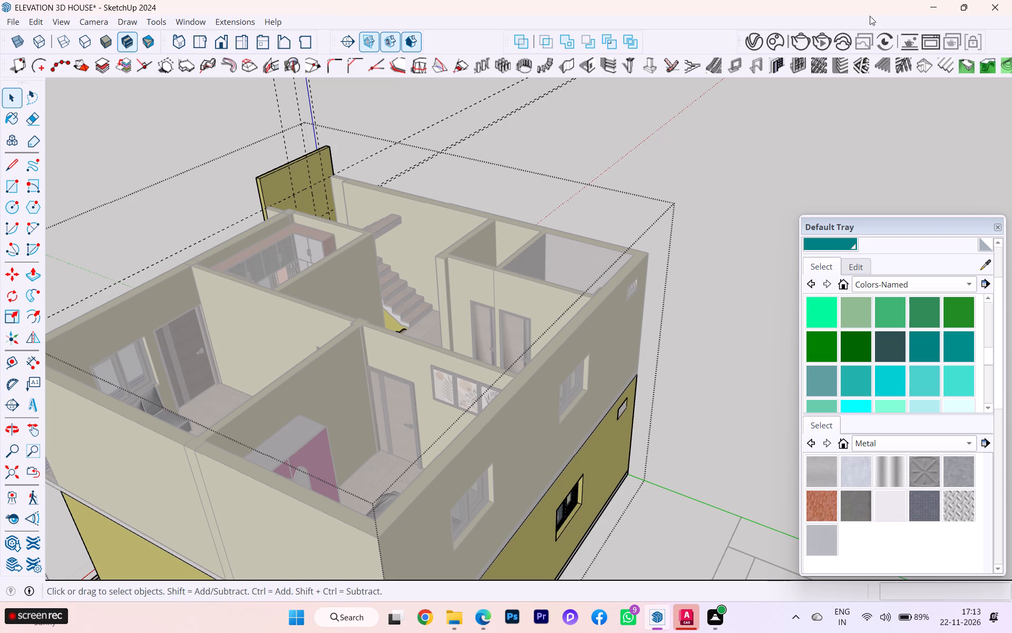
pyautogui.scroll(-3, 672, 232)
pyautogui.scroll(1, 630, 225)
pyautogui.scroll(-2, 628, 224)
pyautogui.scroll(1, 624, 222)
pyautogui.scroll(-4, 623, 222)
pyautogui.scroll(2, 335, 227)
pyautogui.scroll(-4, 337, 224)
pyautogui.scroll(2, 337, 224)
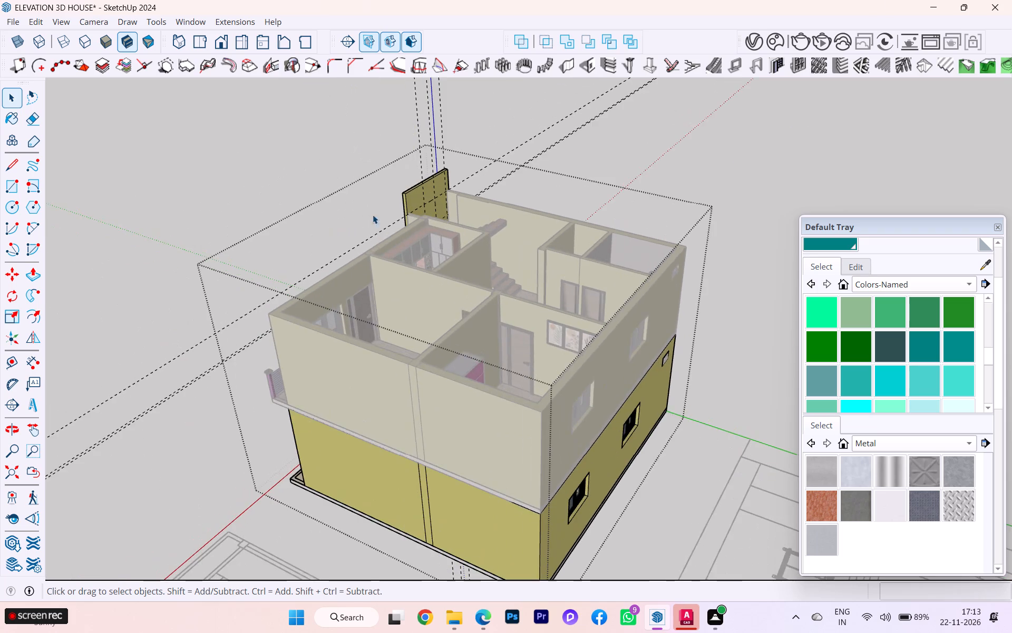
# Offset the outline of the tall stair wall's teal outer face inward by about 9 11/16".
pyautogui.scroll(1, 439, 219)
pyautogui.scroll(-1, 439, 219)
pyautogui.scroll(4, 439, 219)
pyautogui.scroll(-1, 427, 227)
pyautogui.scroll(1, 427, 227)
pyautogui.moveTo(427, 227); pyautogui.dragTo(921, 194, button='middle')
pyautogui.click(308, 330)
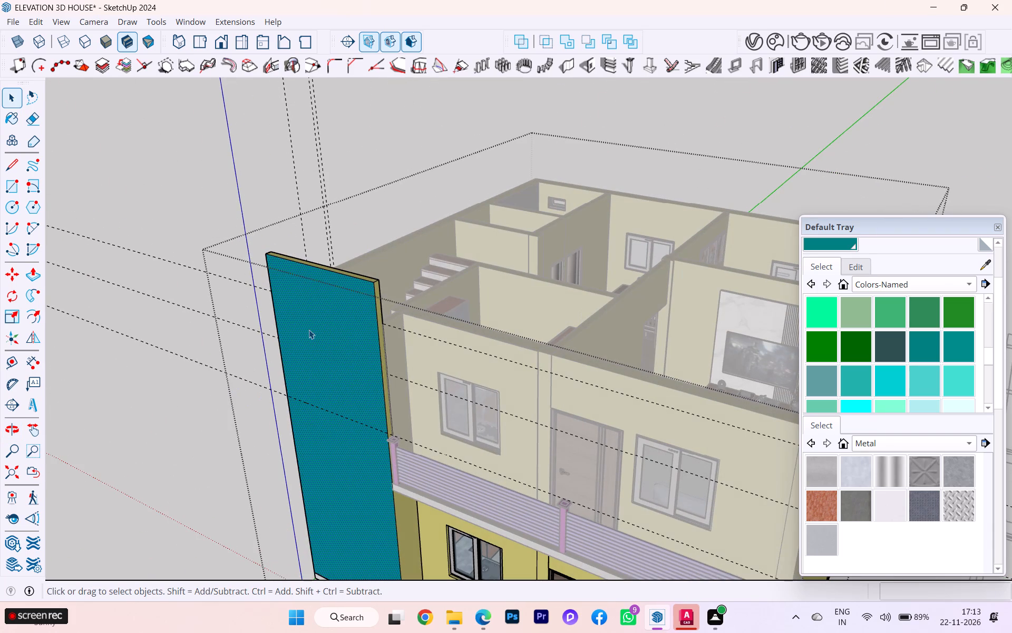
pyautogui.moveTo(440, 328); pyautogui.dragTo(628, 303, button='middle')
pyautogui.doubleClick(583, 330)
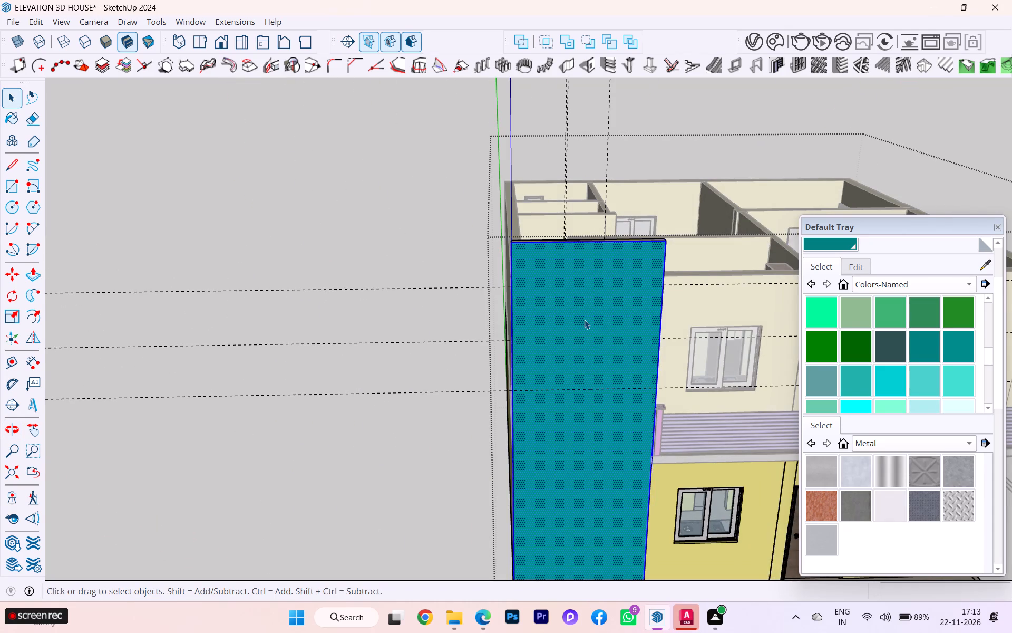
pyautogui.scroll(1, 585, 320)
pyautogui.scroll(-1, 575, 320)
pyautogui.moveTo(575, 320); pyautogui.dragTo(688, 318, button='middle')
pyautogui.tripleClick(725, 273)
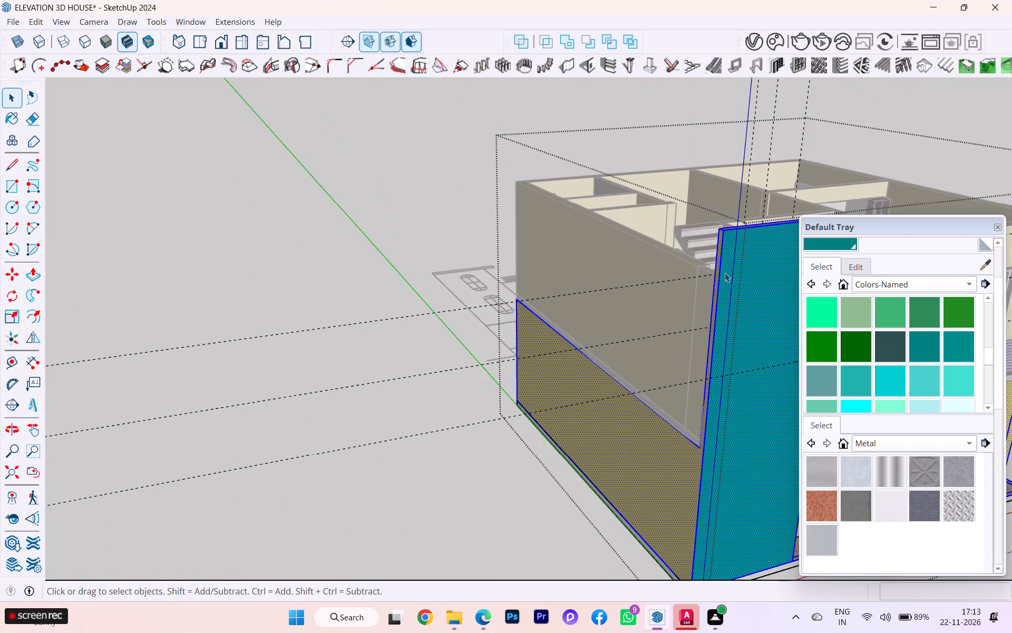
pyautogui.moveTo(727, 289); pyautogui.dragTo(487, 276, button='middle')
pyautogui.scroll(2, 485, 276)
pyautogui.scroll(1, 346, 310)
pyautogui.scroll(-1, 339, 317)
pyautogui.moveTo(339, 318); pyautogui.dragTo(414, 327, button='middle')
pyautogui.click(365, 339)
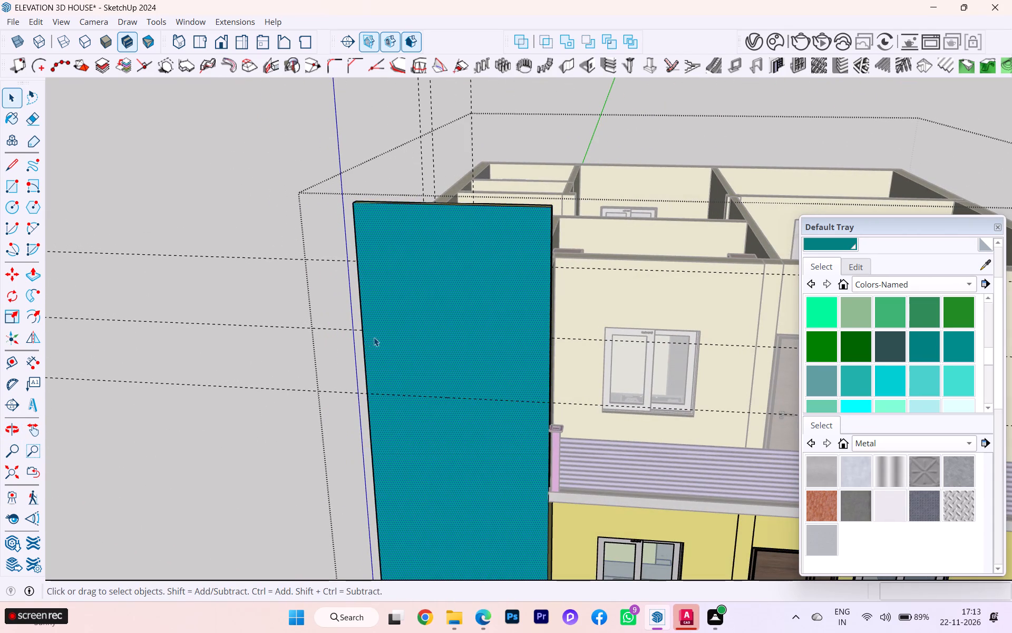
pyautogui.click(375, 337)
pyautogui.press('f')
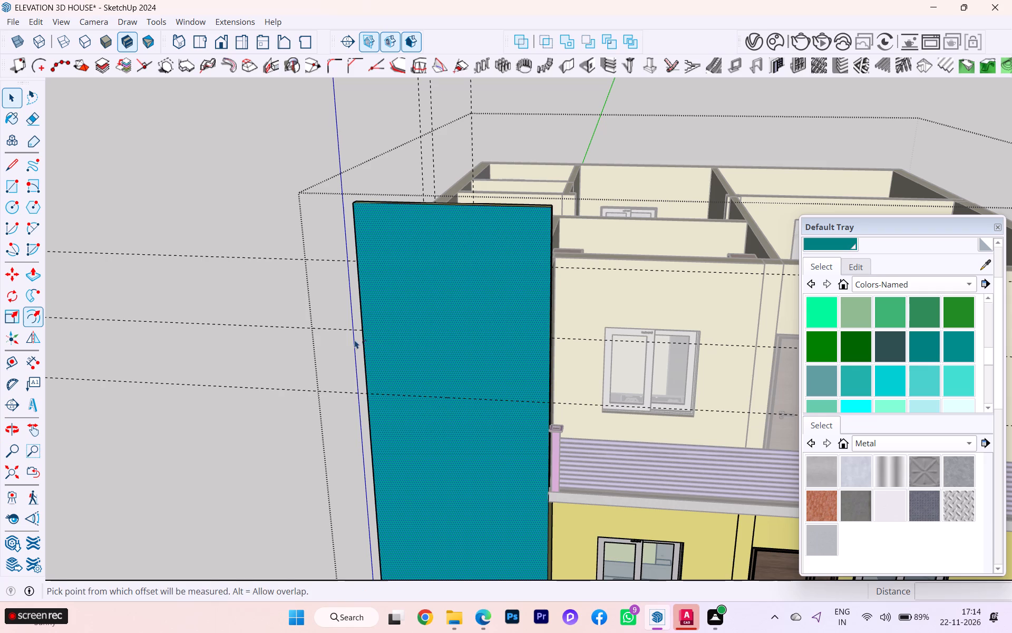
pyautogui.click(365, 346)
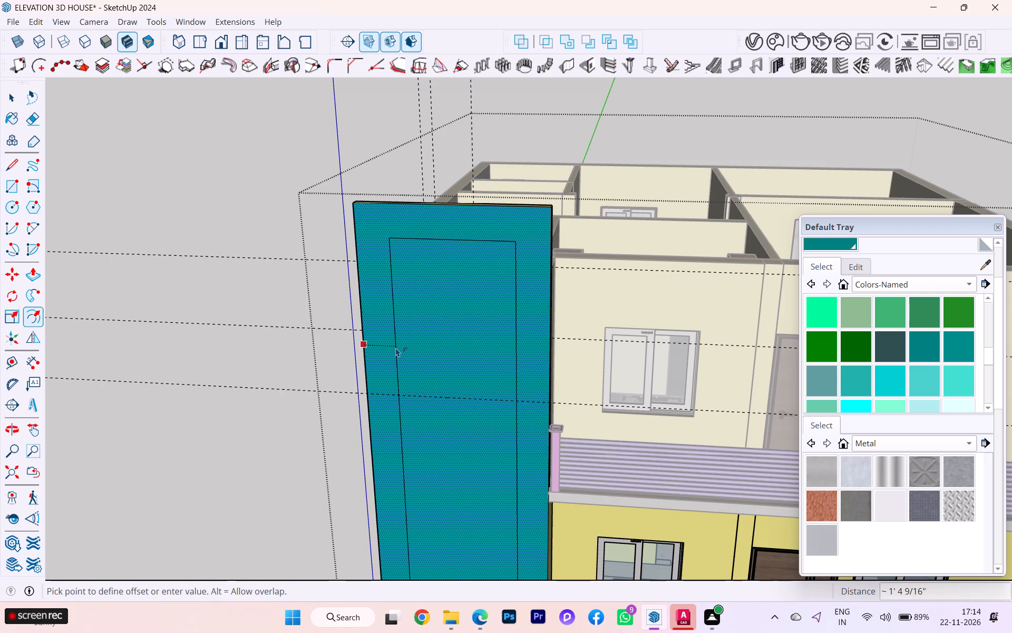
pyautogui.press('Escape')
pyautogui.scroll(-1, 390, 347)
pyautogui.click(372, 346)
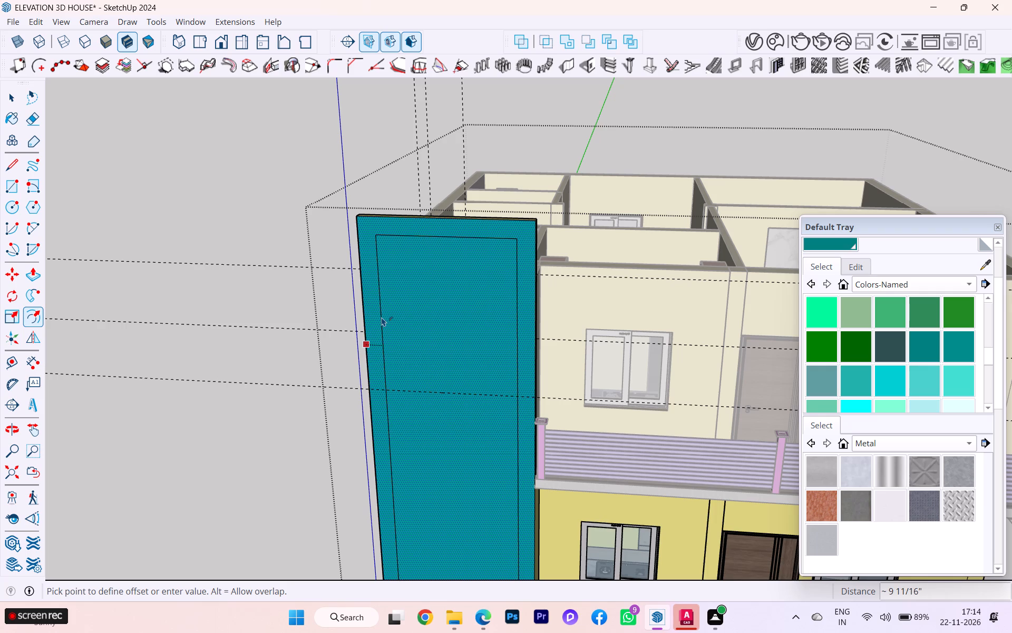
pyautogui.click(382, 317)
# Pull the border around the inner panel of the teal wall outward by about 1 11/16" to form a raised frame.
pyautogui.press('p')
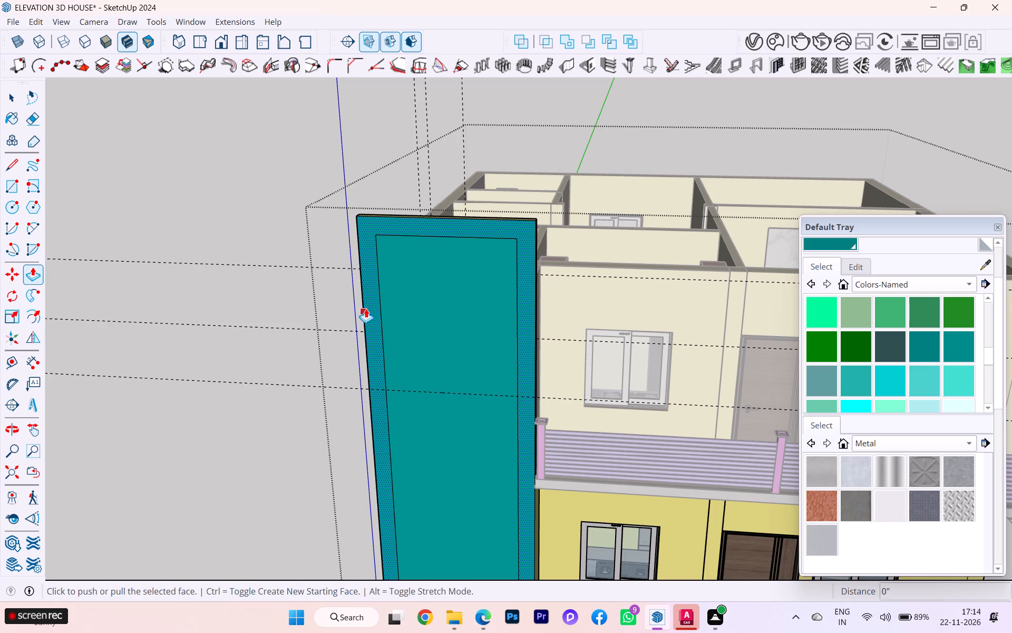
pyautogui.click(366, 308)
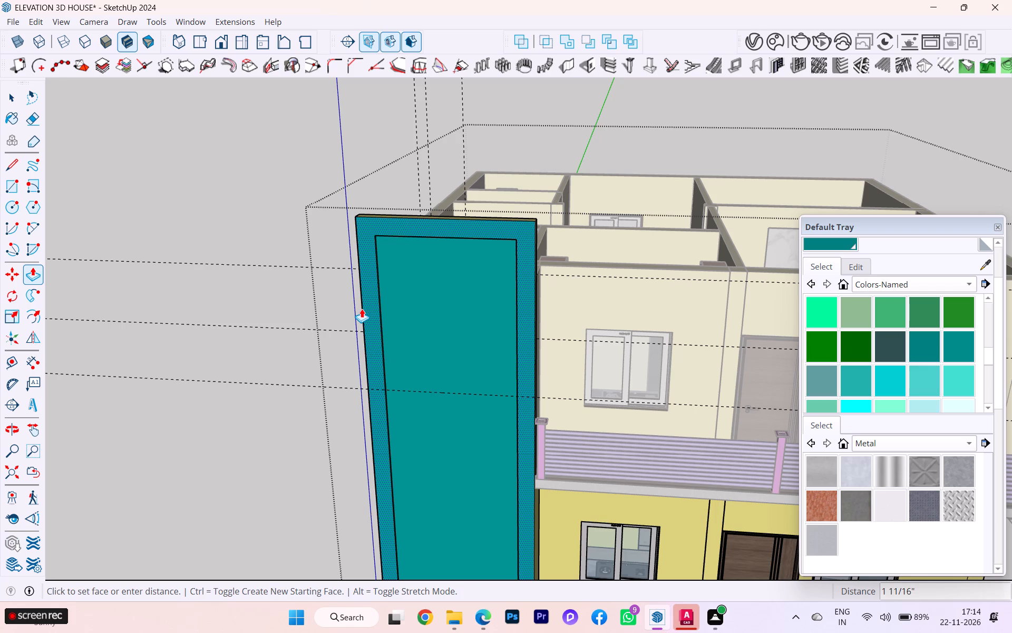
pyautogui.click(362, 309)
pyautogui.scroll(2, 432, 264)
pyautogui.scroll(-1, 432, 264)
pyautogui.scroll(1, 432, 264)
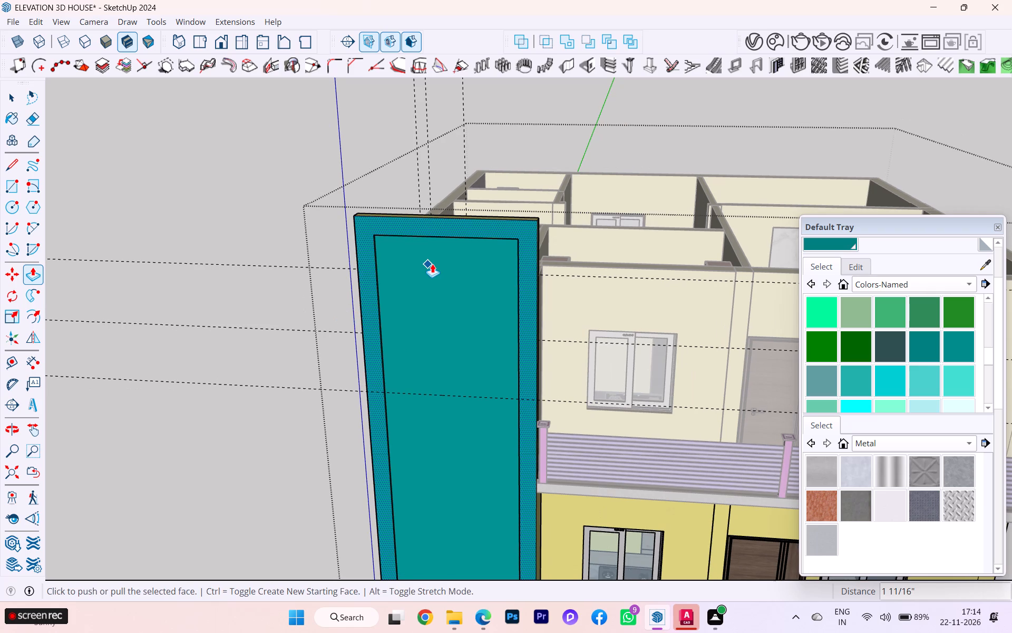
pyautogui.click(10, 95)
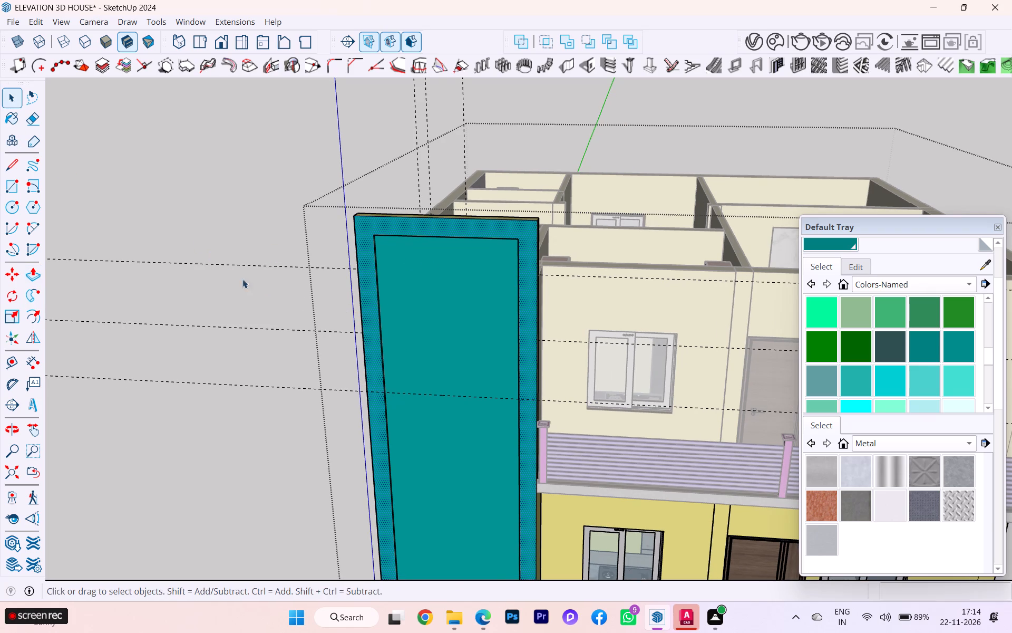
# Place a horizontal guide about 9 9/16" below the top edge of the recessed teal panel.
pyautogui.scroll(-2, 268, 285)
pyautogui.moveTo(383, 318); pyautogui.dragTo(447, 314, button='middle')
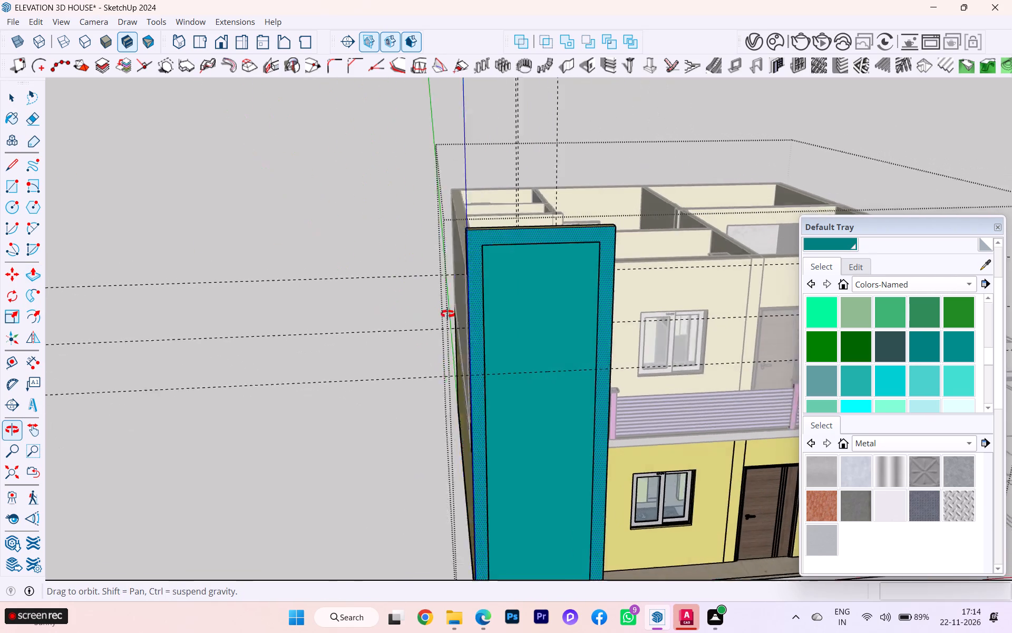
pyautogui.moveTo(447, 314); pyautogui.dragTo(441, 315, button='middle')
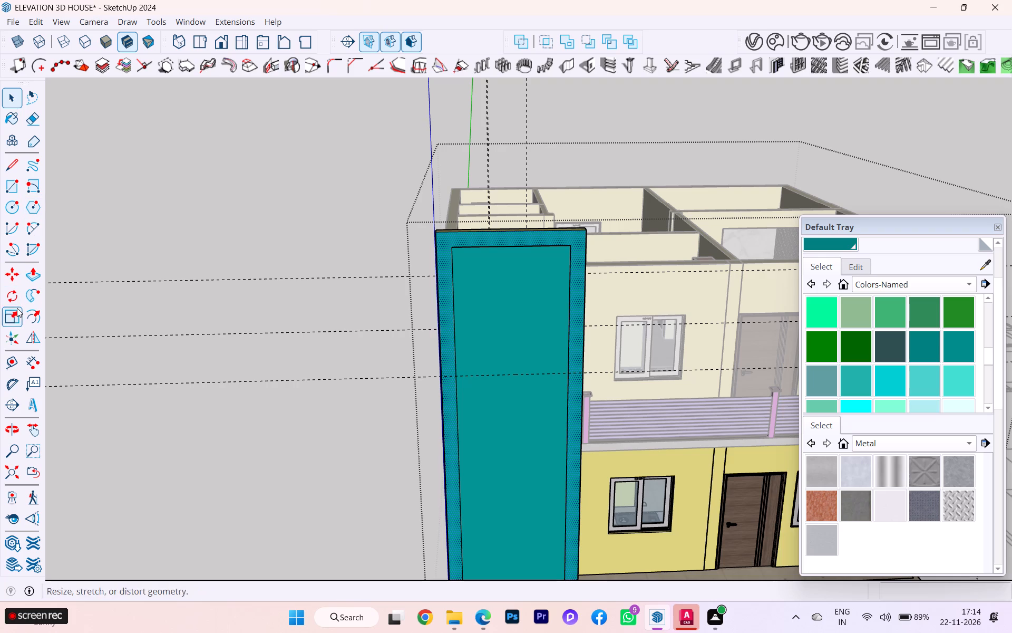
pyautogui.click(6, 363)
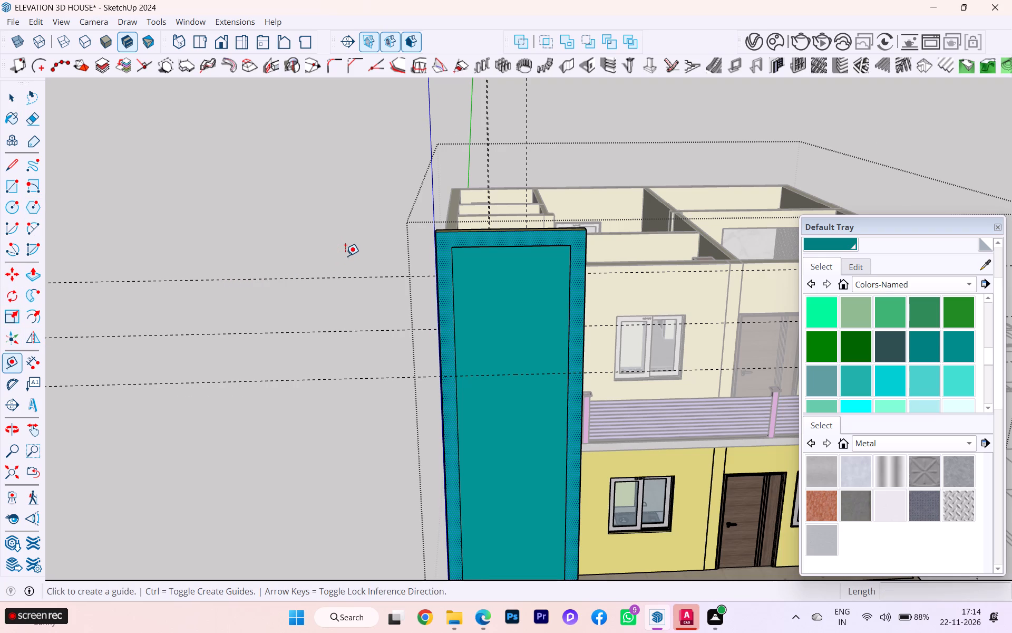
pyautogui.scroll(1, 345, 256)
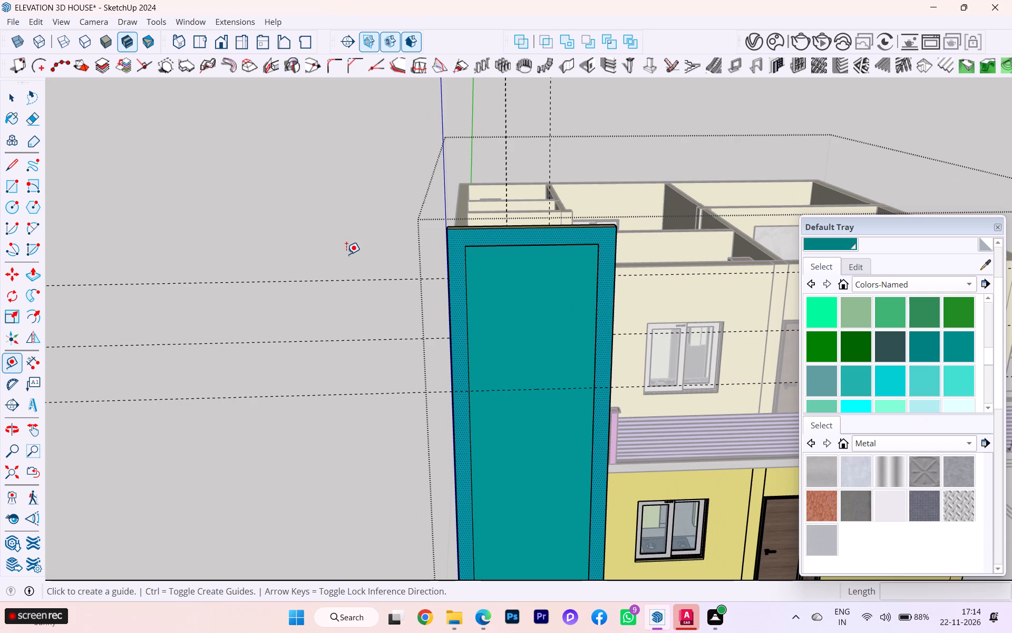
pyautogui.scroll(1, 347, 254)
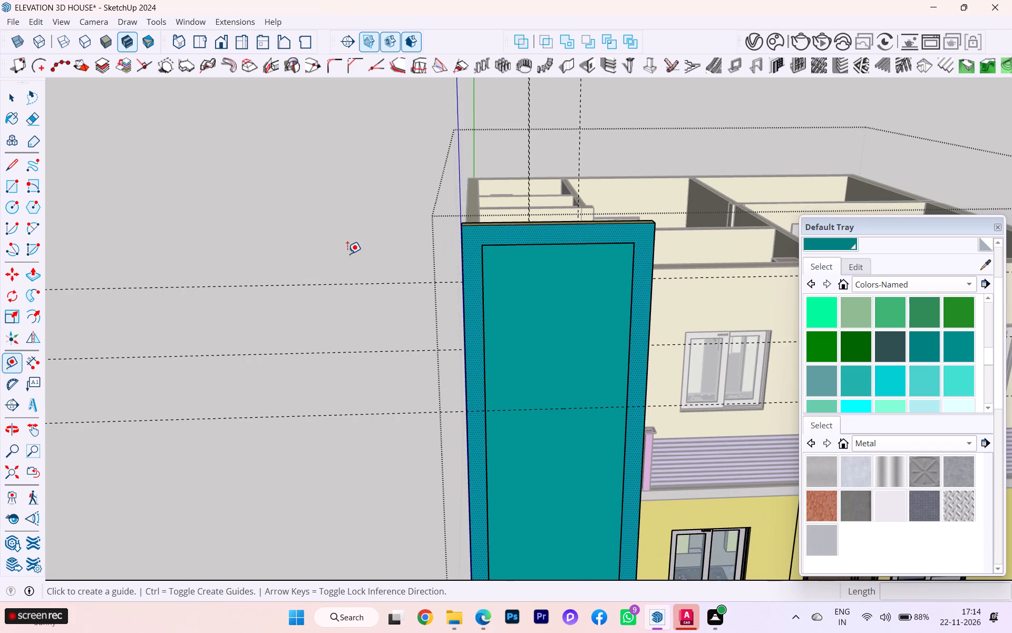
pyautogui.scroll(2, 342, 258)
pyautogui.moveTo(520, 271); pyautogui.dragTo(476, 127, button='middle')
pyautogui.scroll(5, 533, 133)
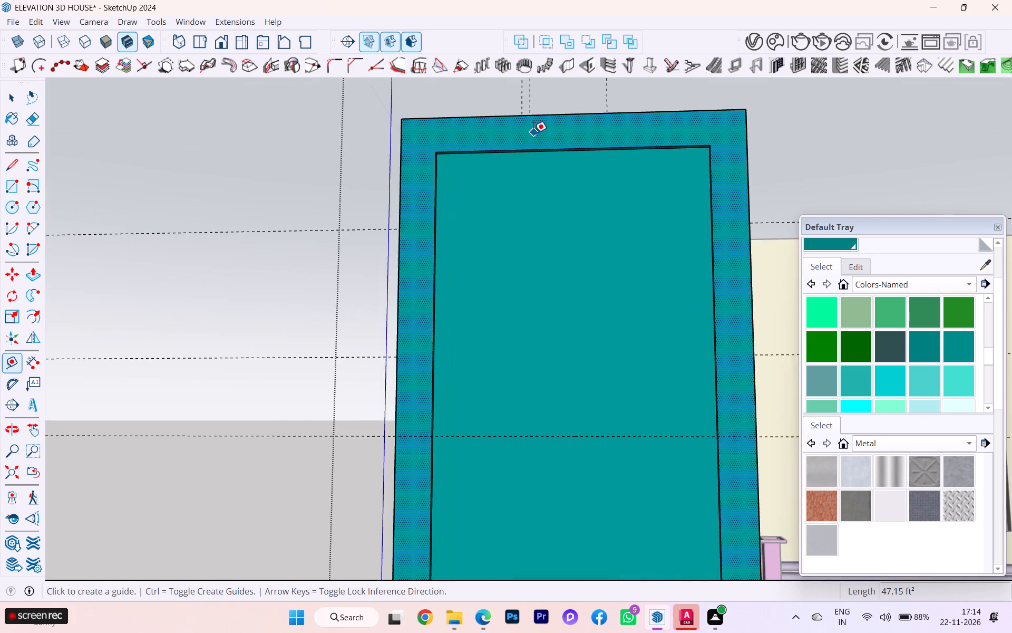
pyautogui.scroll(4, 533, 133)
pyautogui.scroll(-1, 564, 176)
pyautogui.scroll(2, 567, 167)
pyautogui.scroll(-1, 567, 164)
pyautogui.scroll(8, 567, 164)
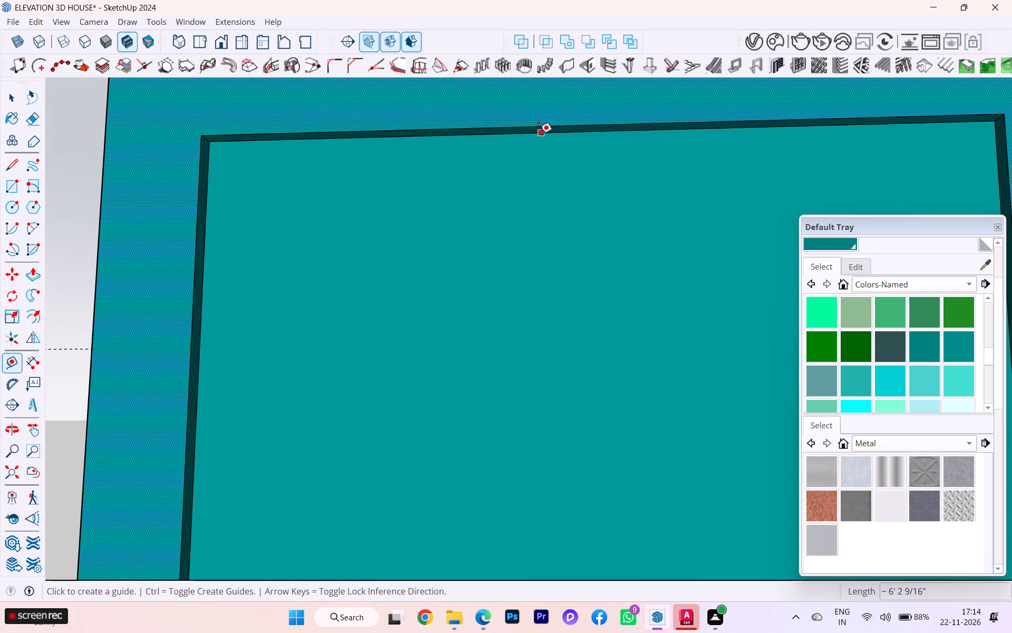
pyautogui.click(538, 134)
pyautogui.press('Up')
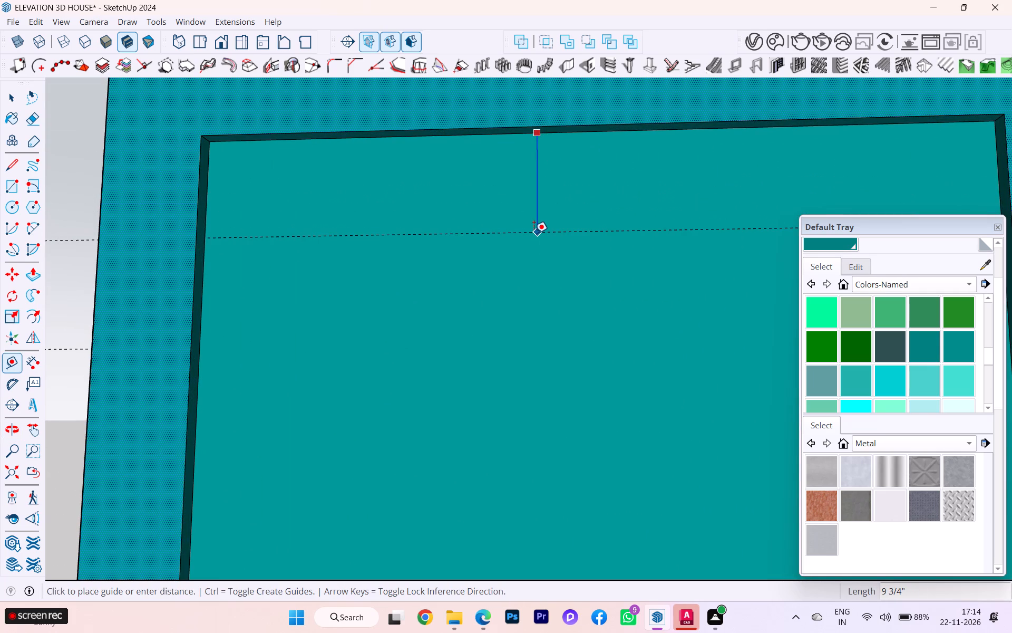
pyautogui.scroll(-5, 534, 233)
pyautogui.scroll(1, 534, 233)
pyautogui.click(525, 232)
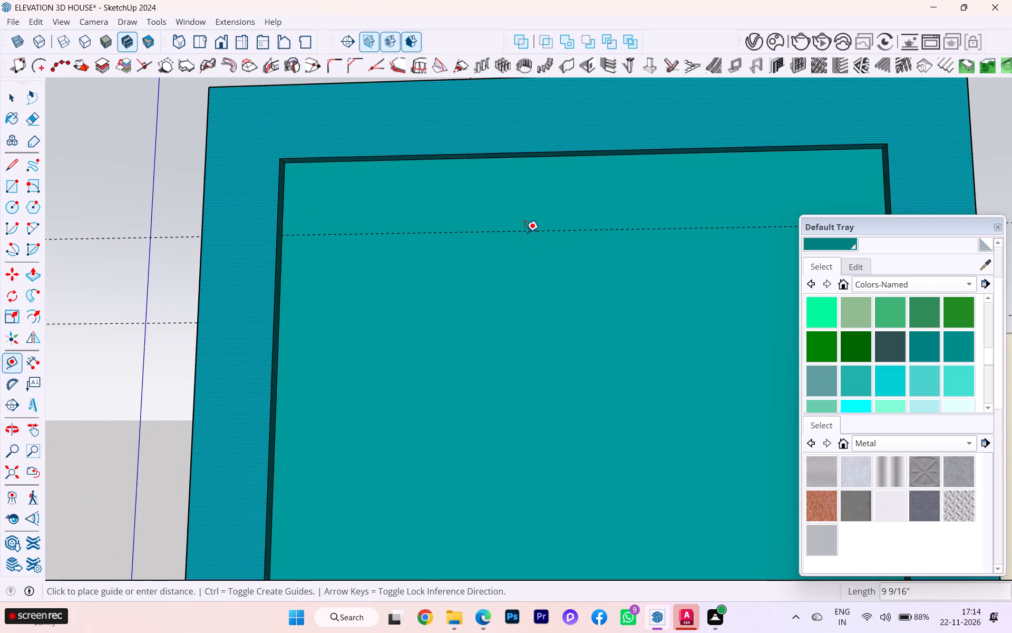
# Place vertical guides on the recessed panel, about 1' 2 9/16" from its outer-corner side edge and 2' 1 1/4" from its balcony-side edge.
pyautogui.click(280, 272)
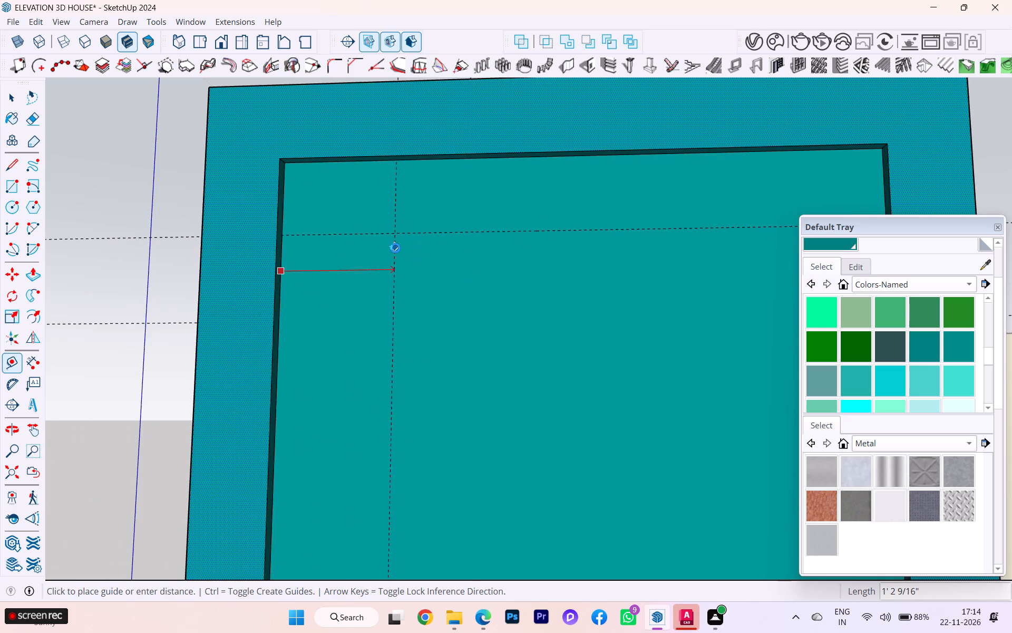
pyautogui.click(395, 248)
pyautogui.scroll(-2, 422, 237)
pyautogui.scroll(2, 426, 238)
pyautogui.scroll(-7, 426, 238)
pyautogui.scroll(2, 650, 263)
pyautogui.scroll(-1, 630, 282)
pyautogui.moveTo(635, 284); pyautogui.dragTo(733, 295, button='middle')
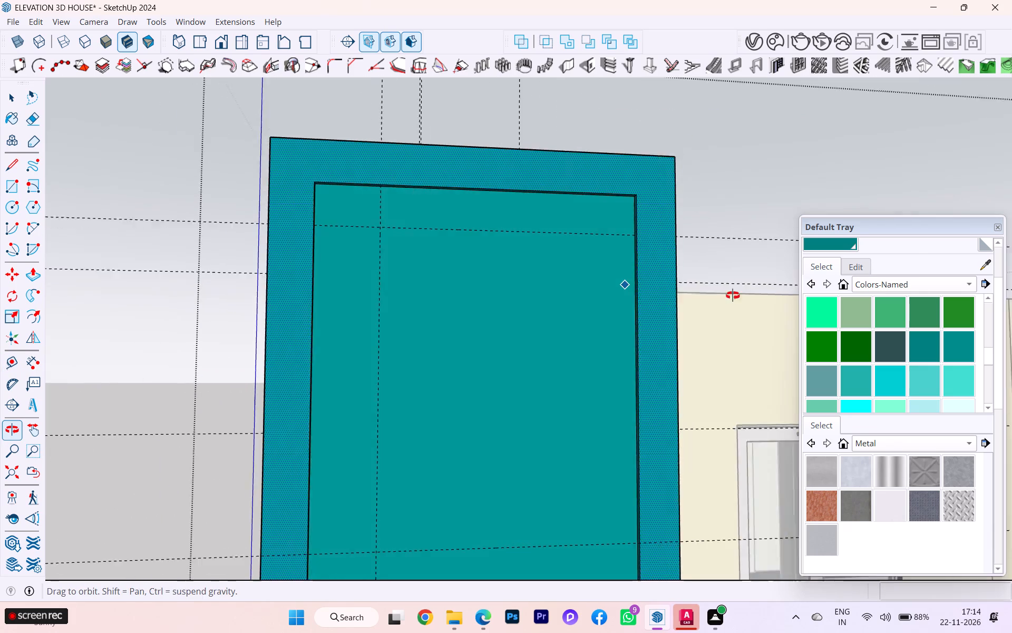
pyautogui.moveTo(733, 295); pyautogui.dragTo(795, 298, button='middle')
pyautogui.scroll(2, 651, 328)
pyautogui.scroll(-1, 645, 328)
pyautogui.scroll(2, 645, 328)
pyautogui.click(612, 308)
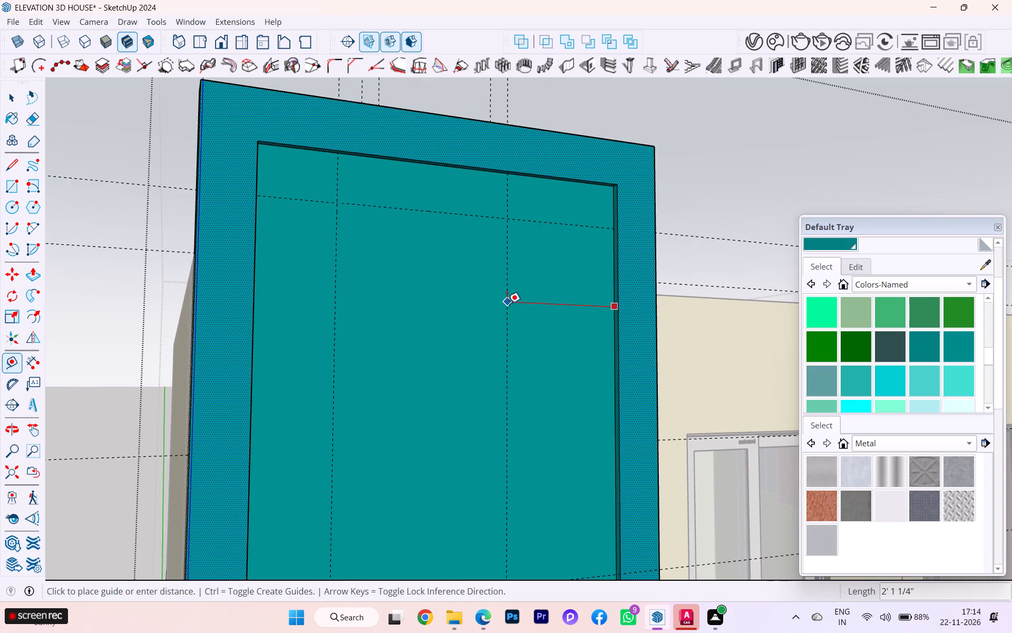
pyautogui.click(507, 304)
# Add another vertical guide about 6 7/8" from the outer-corner-side guide, towards the middle of the recessed panel.
pyautogui.scroll(-3, 540, 268)
pyautogui.moveTo(547, 263); pyautogui.dragTo(387, 302, button='middle')
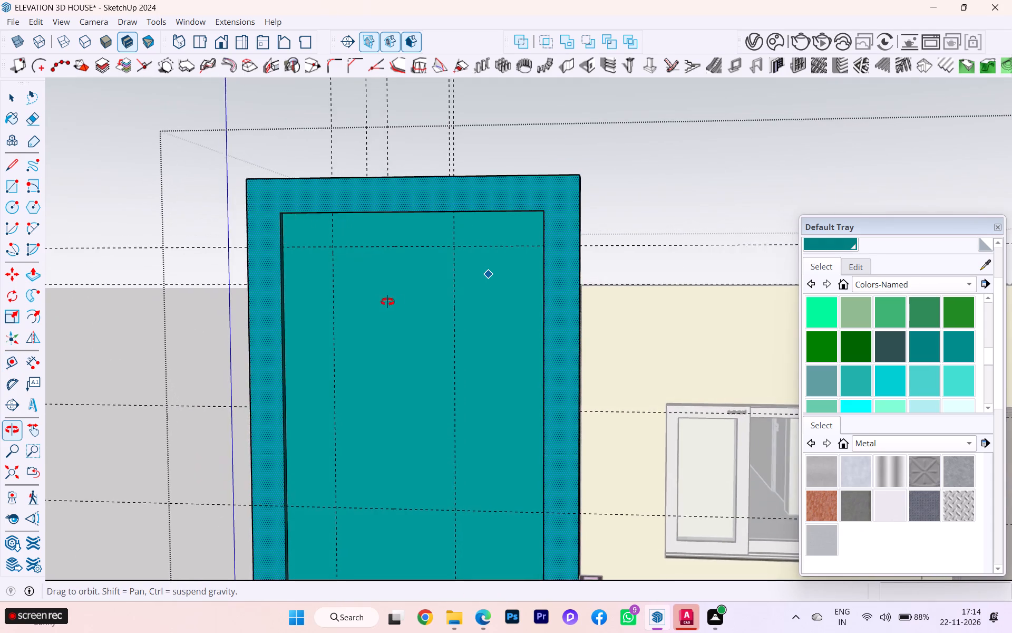
pyautogui.moveTo(387, 302); pyautogui.dragTo(447, 306, button='middle')
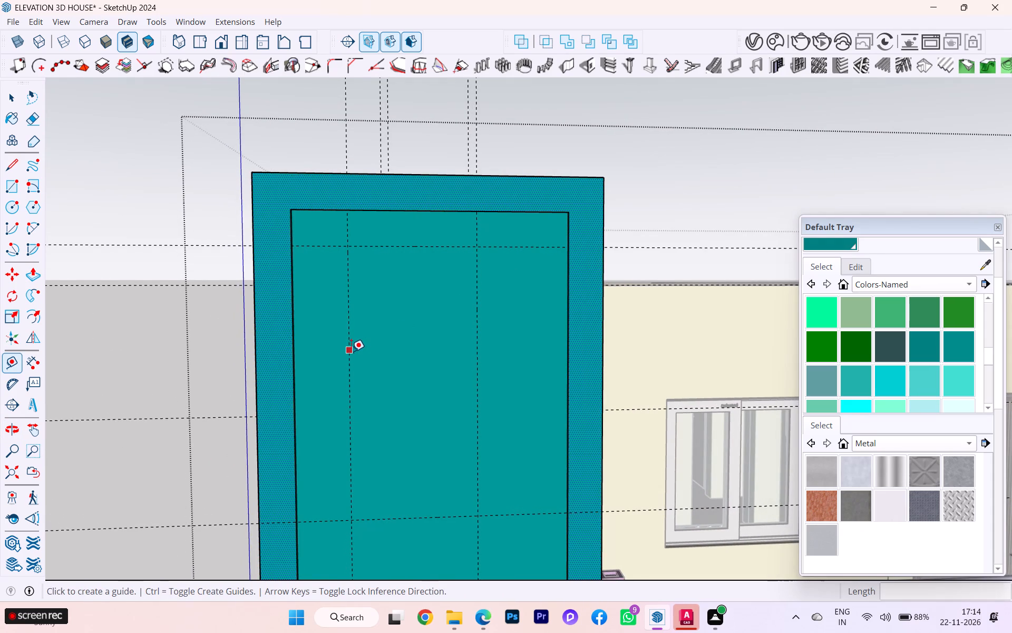
pyautogui.click(351, 351)
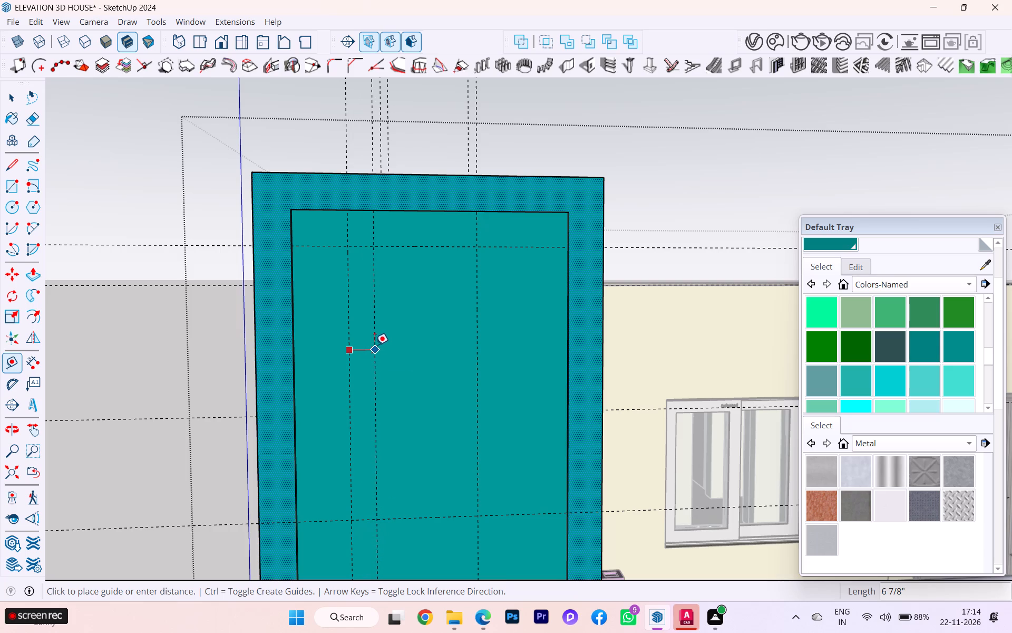
pyautogui.click(375, 345)
# Draw a tall rectangle about 2' 3 7/8" wide on the upper part of the recessed teal panel, snapped to the guide intersections.
pyautogui.scroll(-1, 388, 318)
pyautogui.scroll(1, 389, 317)
pyautogui.scroll(-2, 391, 315)
pyautogui.moveTo(393, 313); pyautogui.dragTo(393, 362, button='middle')
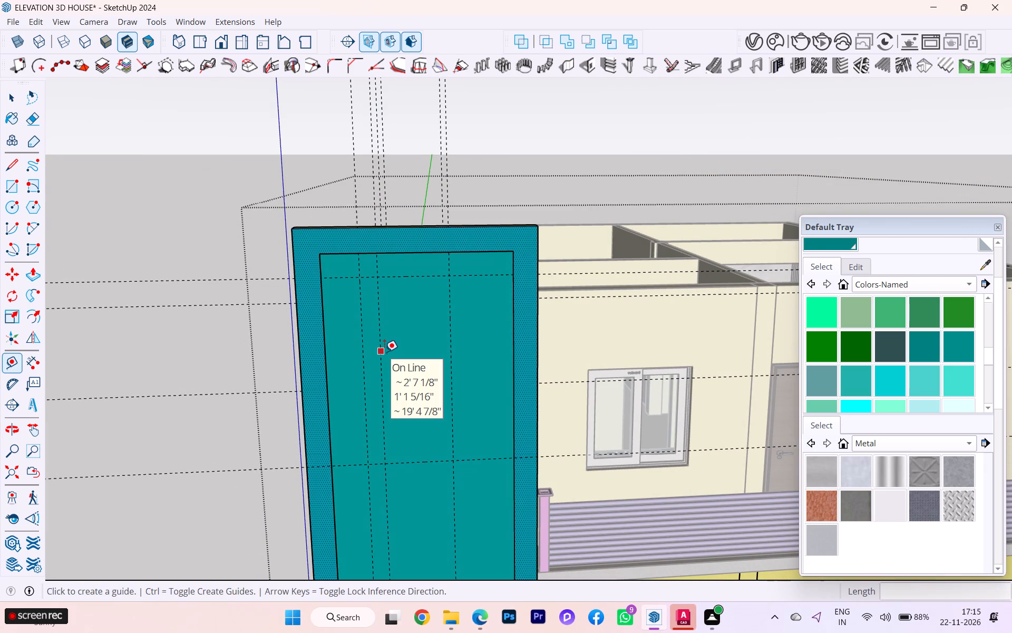
pyautogui.click(17, 158)
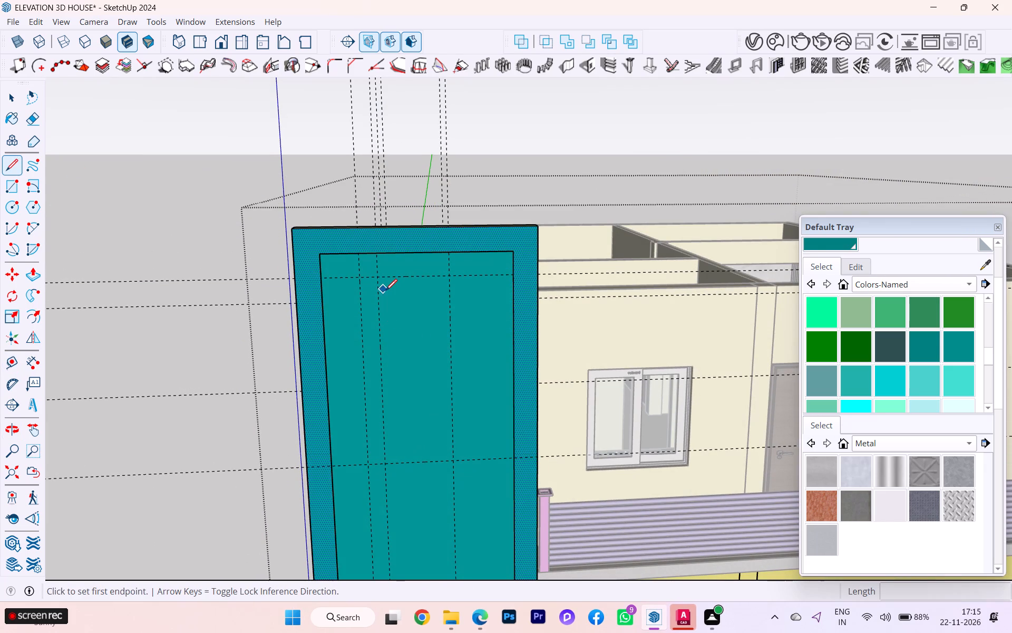
pyautogui.scroll(9, 385, 291)
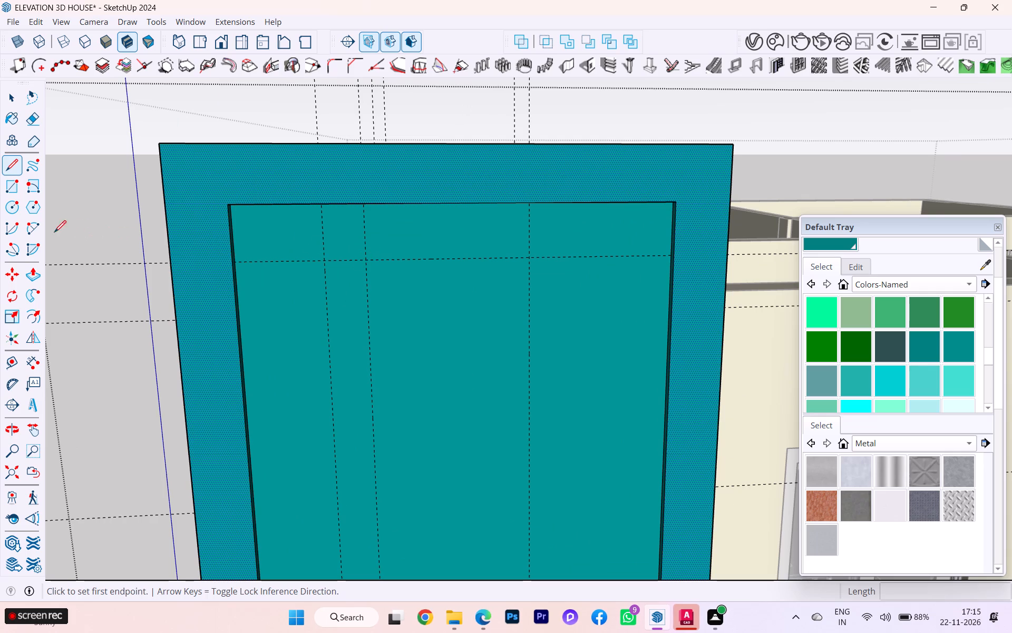
pyautogui.click(7, 185)
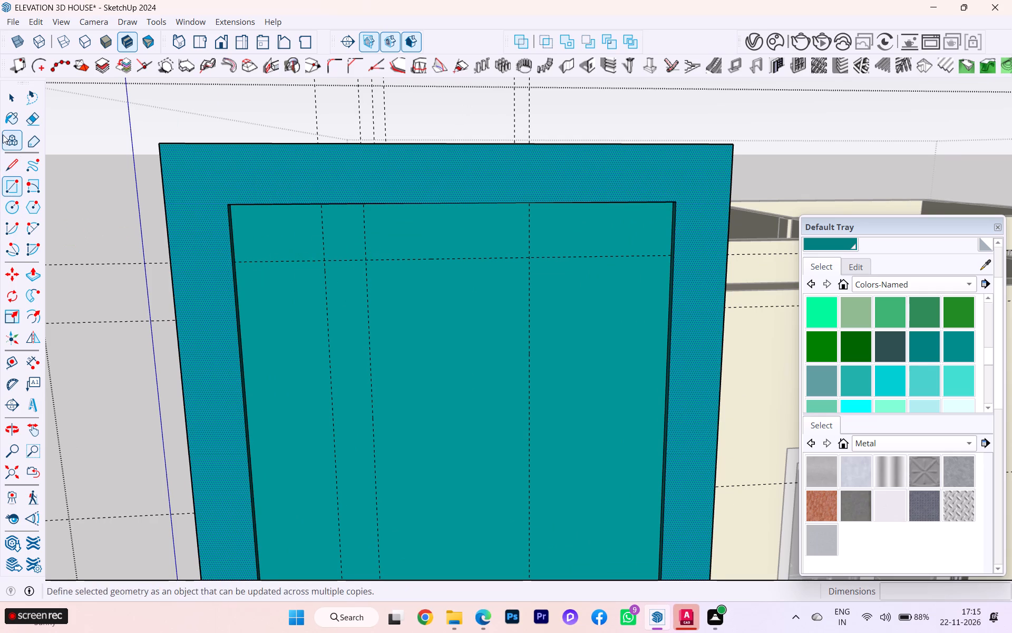
pyautogui.click(8, 98)
pyautogui.click(408, 361)
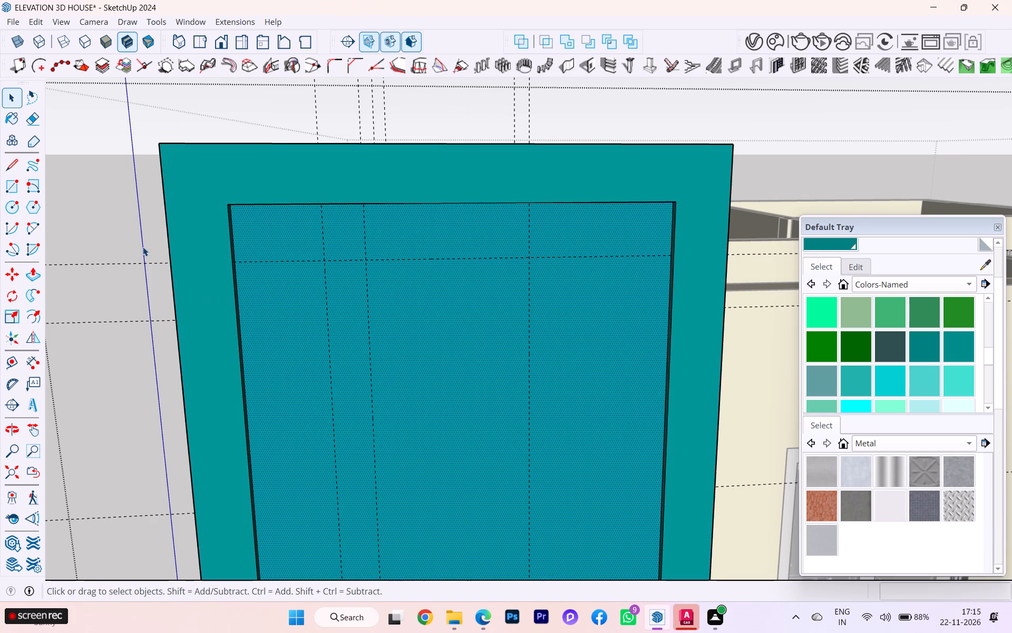
pyautogui.click(19, 192)
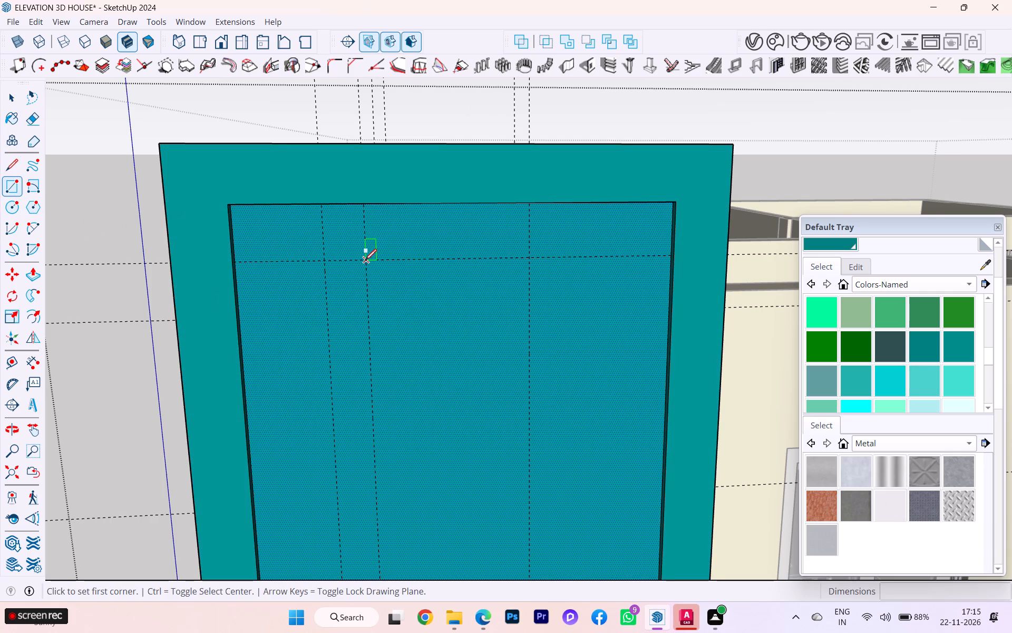
pyautogui.click(365, 261)
pyautogui.scroll(-8, 430, 314)
pyautogui.scroll(2, 431, 309)
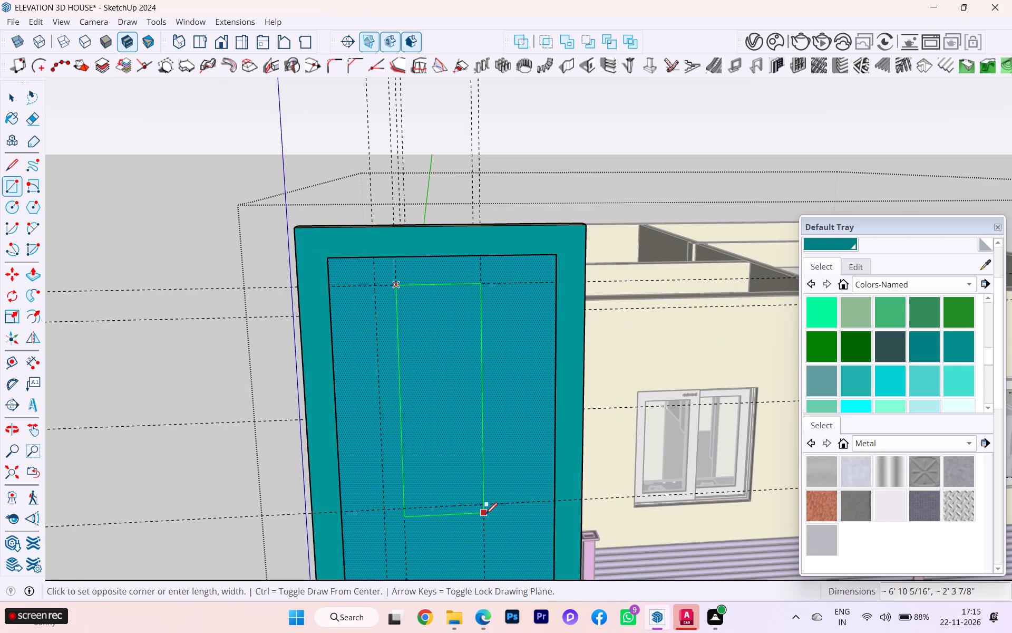
pyautogui.press('Left')
pyautogui.scroll(1, 487, 510)
pyautogui.scroll(-2, 487, 510)
pyautogui.scroll(2, 487, 510)
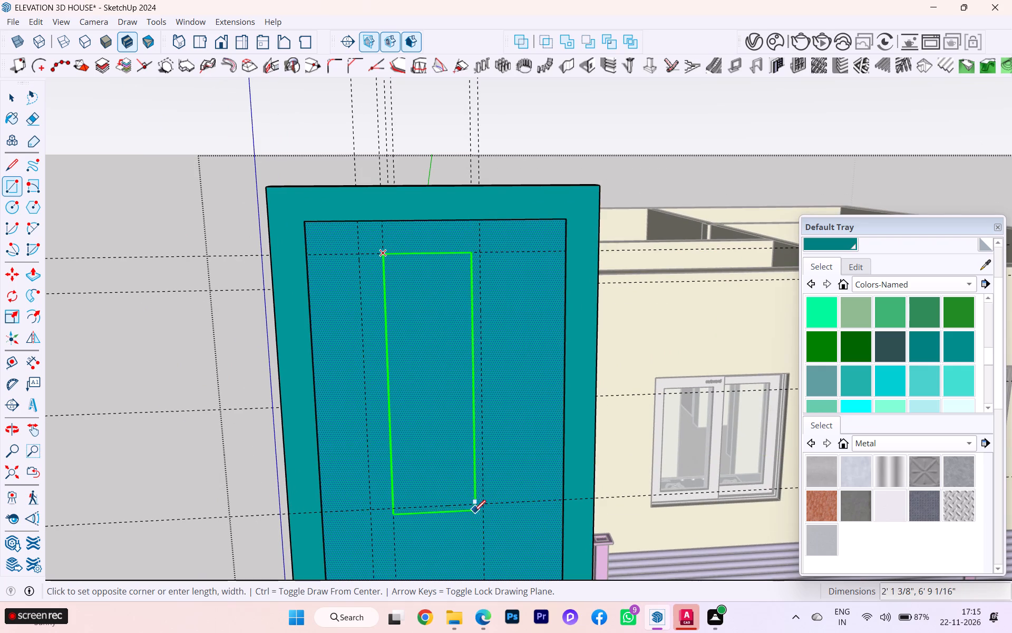
pyautogui.scroll(-1, 483, 506)
pyautogui.scroll(4, 483, 506)
pyautogui.scroll(-2, 483, 506)
pyautogui.scroll(4, 483, 506)
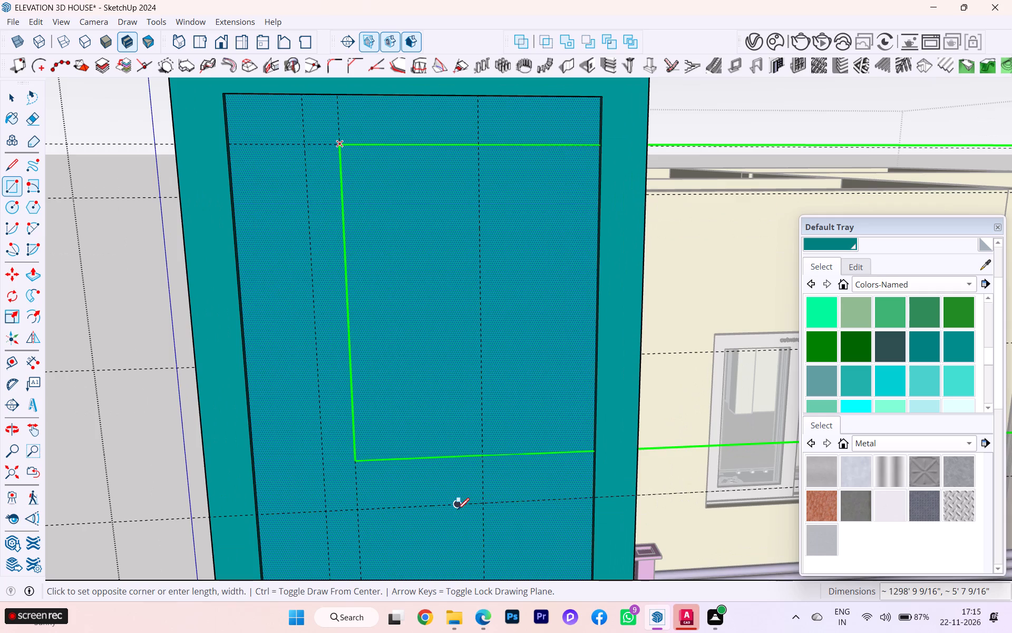
pyautogui.scroll(-2, 395, 480)
pyautogui.moveTo(405, 478); pyautogui.dragTo(597, 487, button='middle')
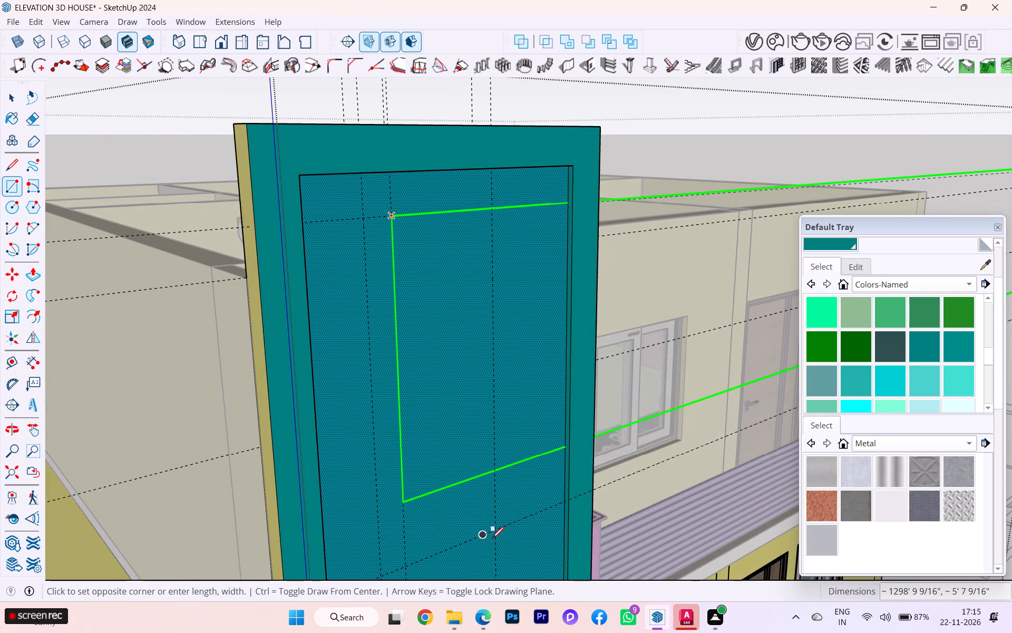
pyautogui.click(495, 537)
pyautogui.scroll(-1, 521, 447)
pyautogui.moveTo(521, 447); pyautogui.dragTo(420, 461, button='middle')
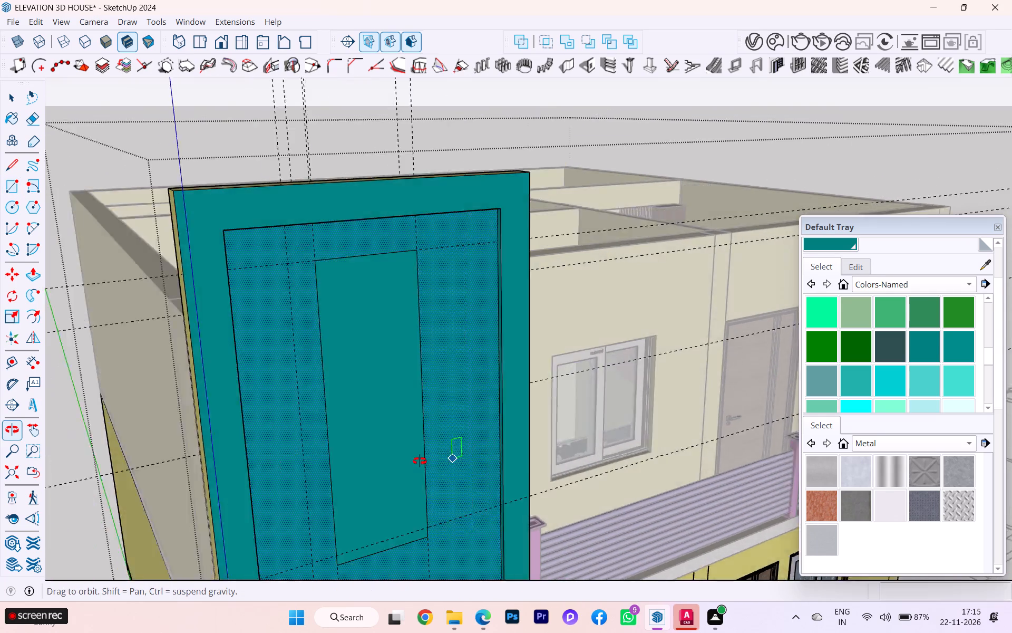
pyautogui.moveTo(420, 461); pyautogui.dragTo(406, 466, button='middle')
# Push the upper rectangle 4 1/2" through the teal wall to cut the tall window opening.
pyautogui.click(16, 109)
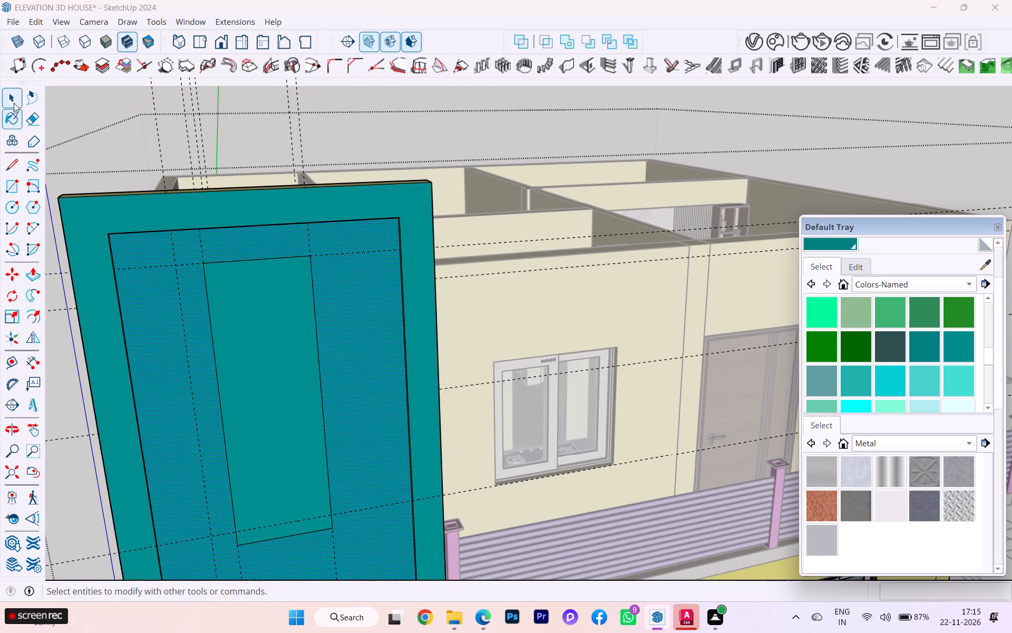
pyautogui.click(12, 100)
pyautogui.click(239, 319)
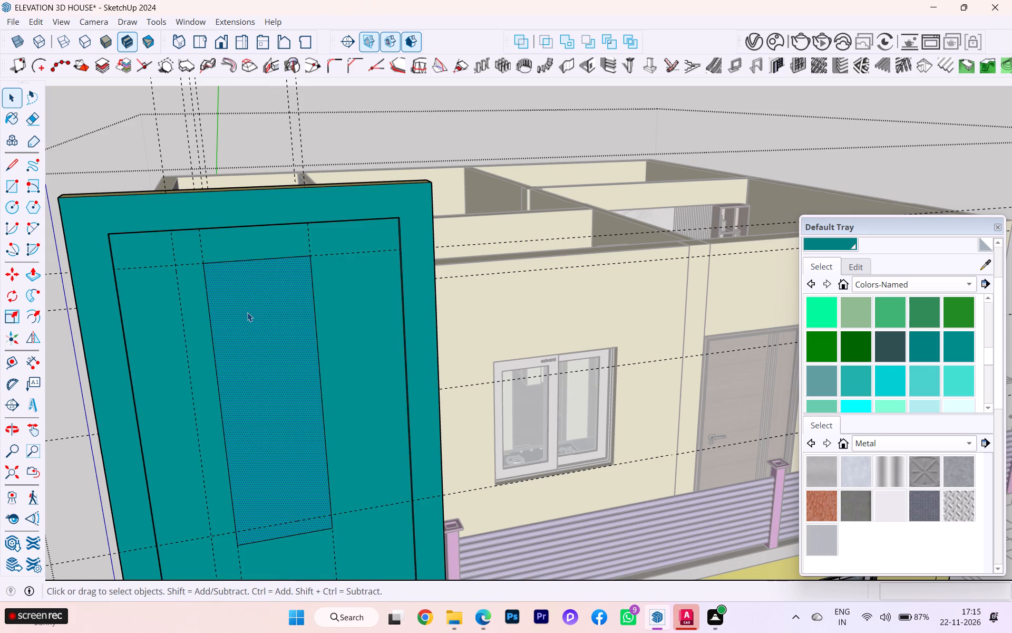
pyautogui.press('p')
pyautogui.click(245, 310)
pyautogui.scroll(-1, 236, 270)
pyautogui.moveTo(248, 284); pyautogui.dragTo(445, 388, button='middle')
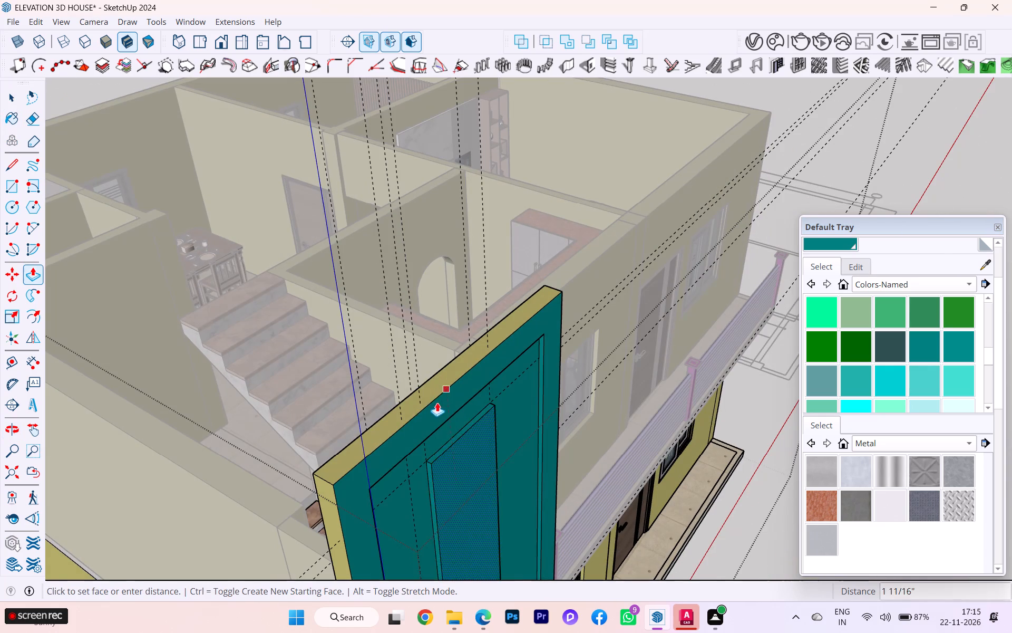
pyautogui.click(394, 408)
# Inspect the new stair-wall opening and the front elevation from several angles.
pyautogui.scroll(-2, 486, 359)
pyautogui.moveTo(488, 360); pyautogui.dragTo(329, 335, button='middle')
pyautogui.scroll(-2, 556, 346)
pyautogui.scroll(1, 563, 346)
pyautogui.scroll(-2, 573, 343)
pyautogui.moveTo(533, 346); pyautogui.dragTo(450, 328, button='middle')
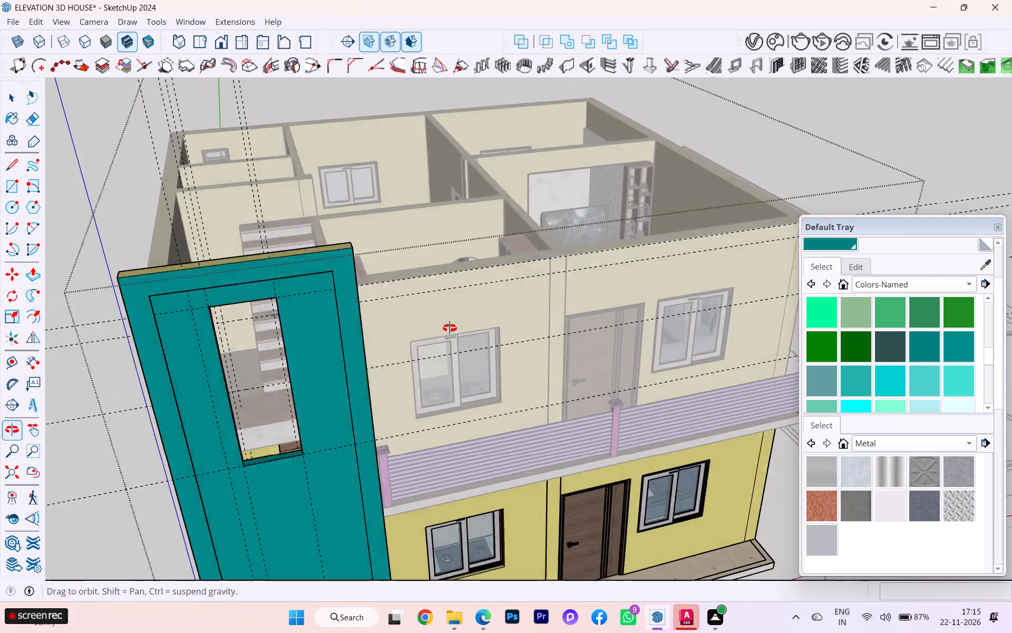
pyautogui.moveTo(450, 328); pyautogui.dragTo(449, 328, button='middle')
pyautogui.scroll(-1, 217, 319)
pyautogui.moveTo(191, 319); pyautogui.dragTo(160, 320, button='middle')
pyautogui.scroll(2, 133, 276)
pyautogui.scroll(2, 181, 263)
pyautogui.scroll(-2, 319, 260)
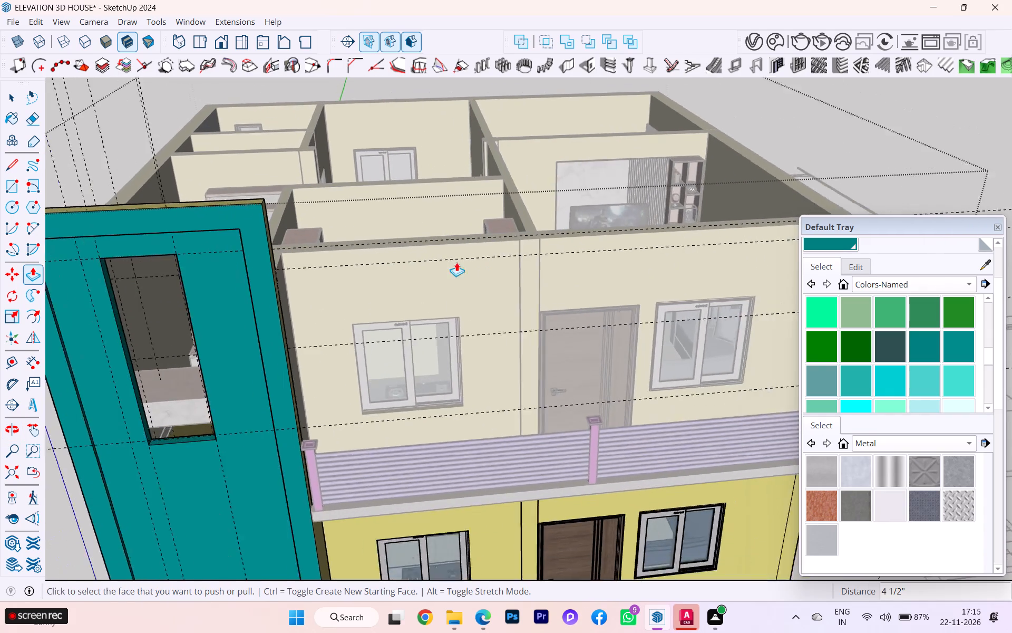
pyautogui.scroll(-4, 456, 262)
pyautogui.scroll(2, 371, 484)
pyautogui.scroll(-1, 351, 466)
pyautogui.moveTo(375, 456); pyautogui.dragTo(481, 427, button='middle')
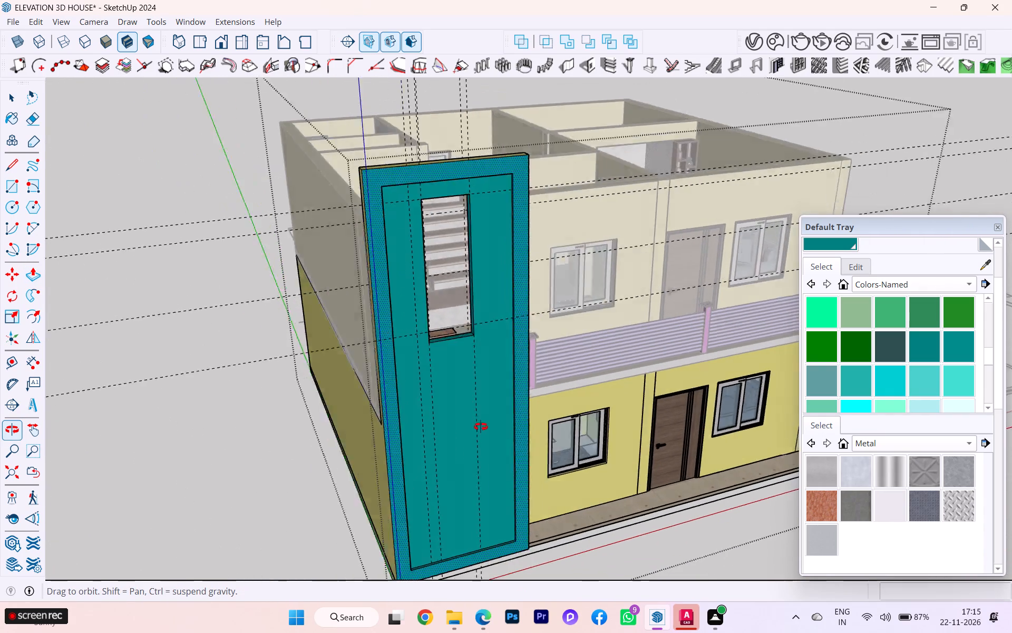
pyautogui.moveTo(481, 427); pyautogui.dragTo(461, 409, button='middle')
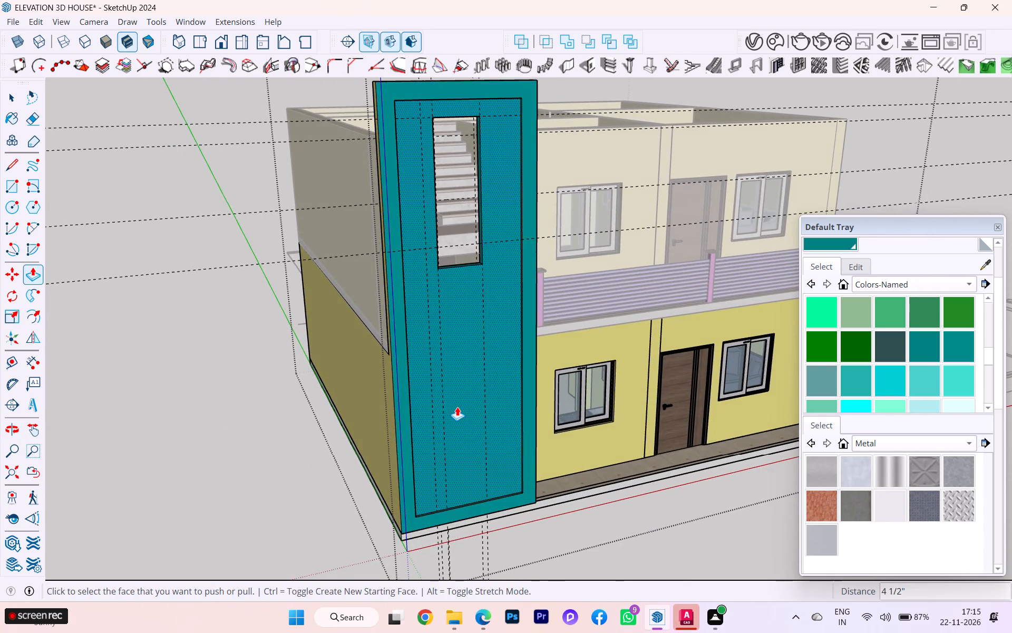
# Place a horizontal guide 1' 5" above the bottom edge of the recessed teal panel.
pyautogui.scroll(3, 457, 407)
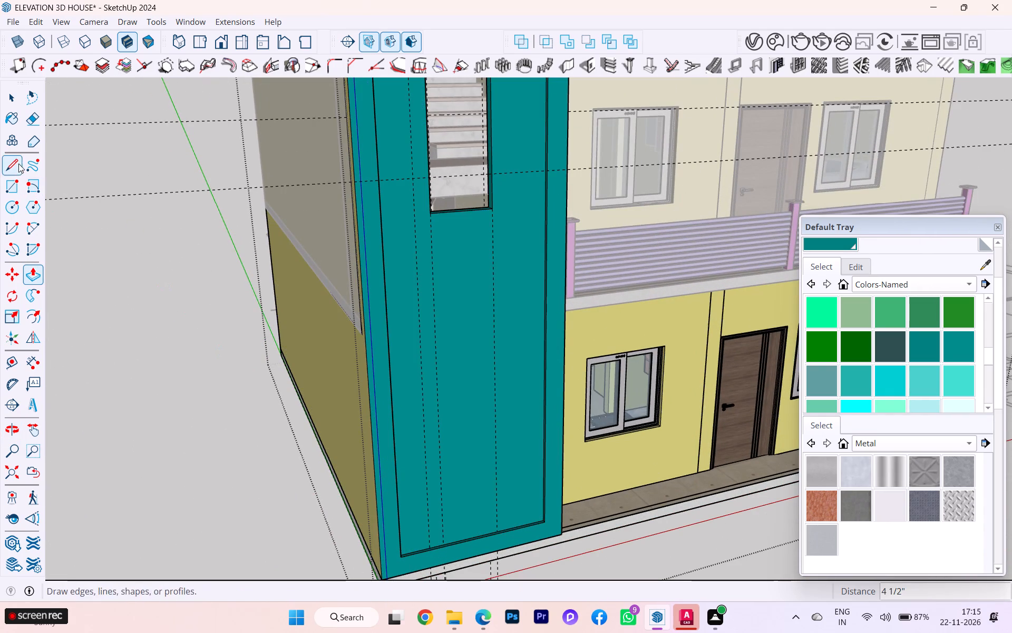
pyautogui.click(16, 355)
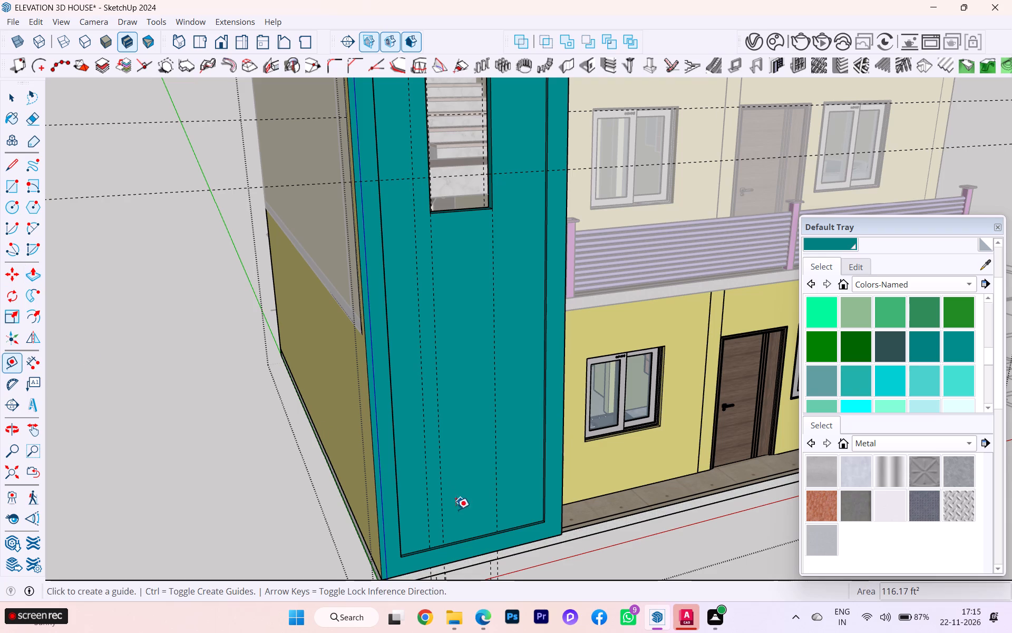
pyautogui.scroll(2, 459, 521)
pyautogui.scroll(-1, 466, 532)
pyautogui.scroll(12, 467, 534)
pyautogui.click(470, 543)
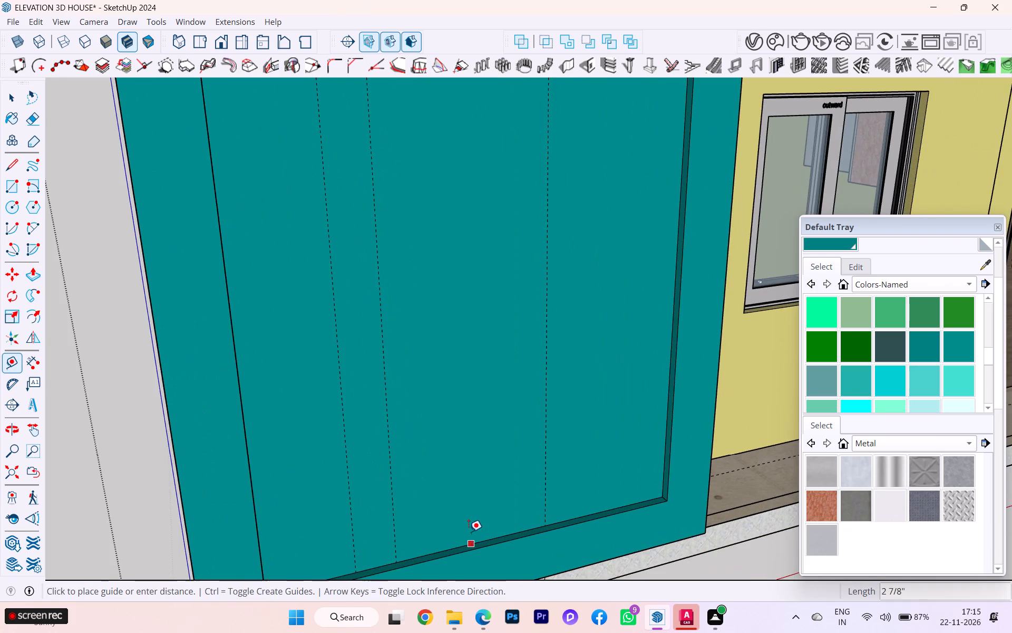
pyautogui.press('Up')
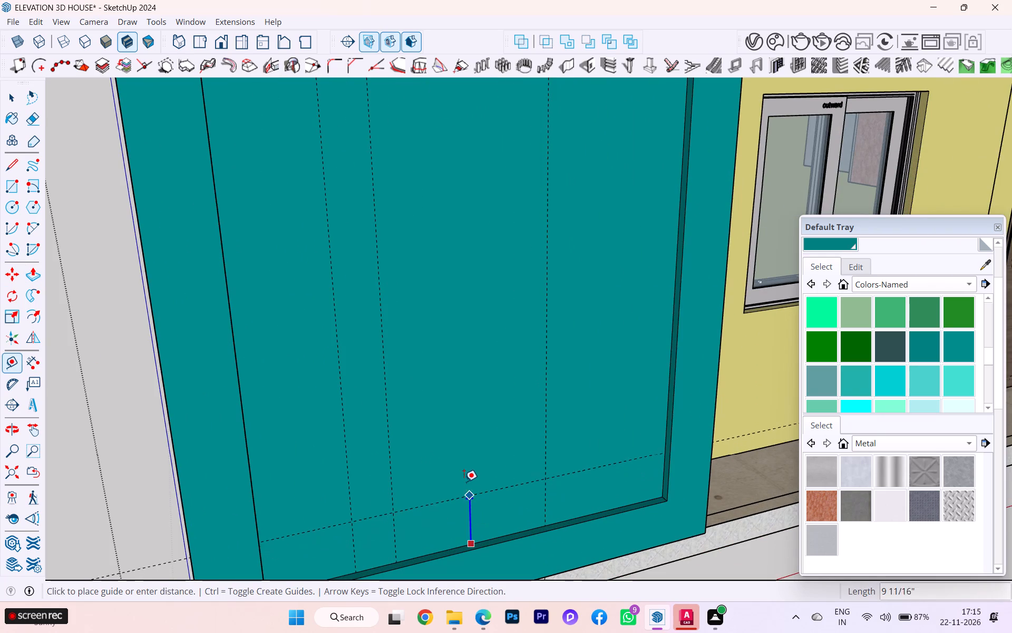
pyautogui.scroll(-4, 463, 479)
pyautogui.click(461, 465)
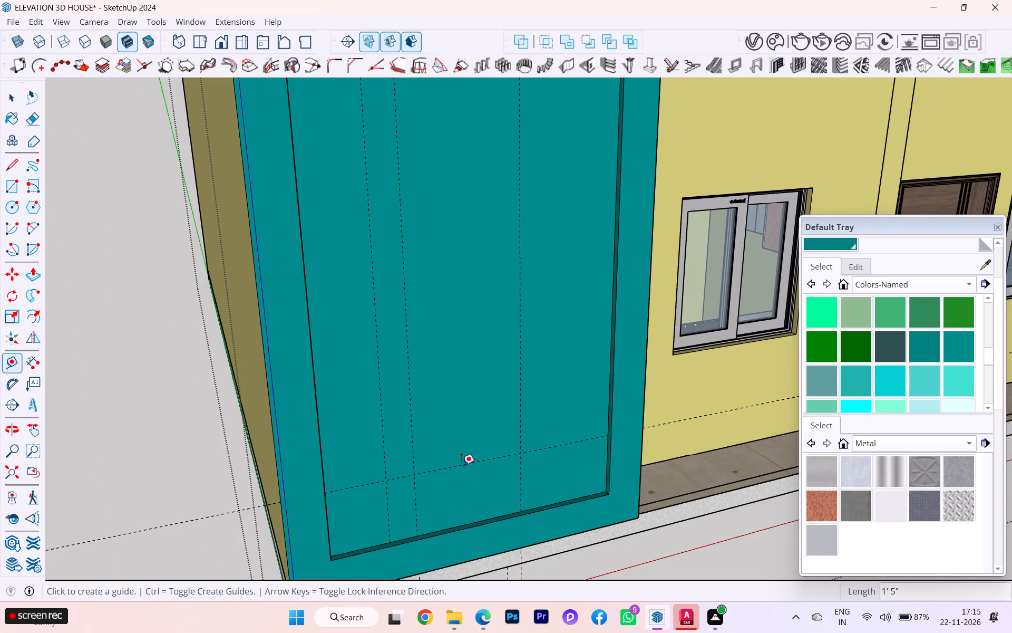
# Place another horizontal guide about 6' 2 3/16" above the lower horizontal guide on the recessed teal panel.
pyautogui.scroll(-2, 470, 471)
pyautogui.scroll(2, 471, 474)
pyautogui.moveTo(471, 477); pyautogui.dragTo(465, 501, button='middle')
pyautogui.scroll(-5, 464, 499)
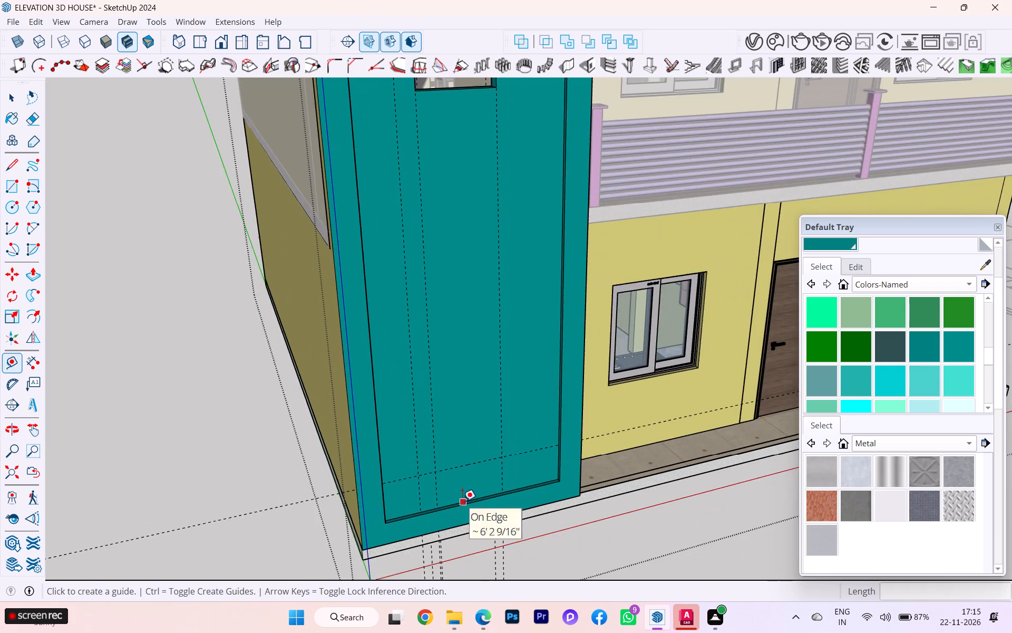
pyautogui.click(465, 468)
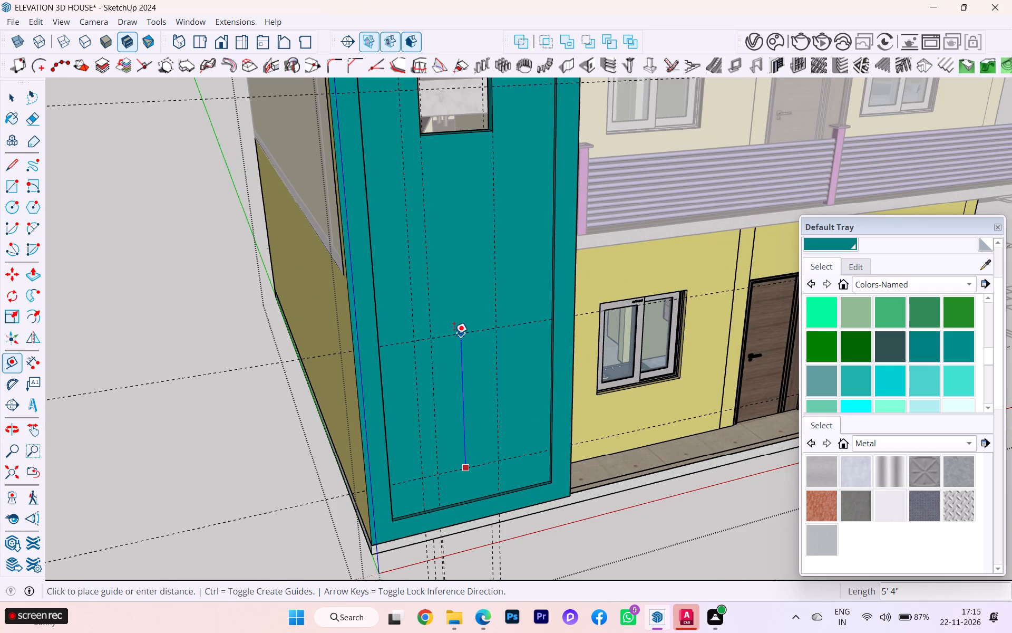
pyautogui.press('Up')
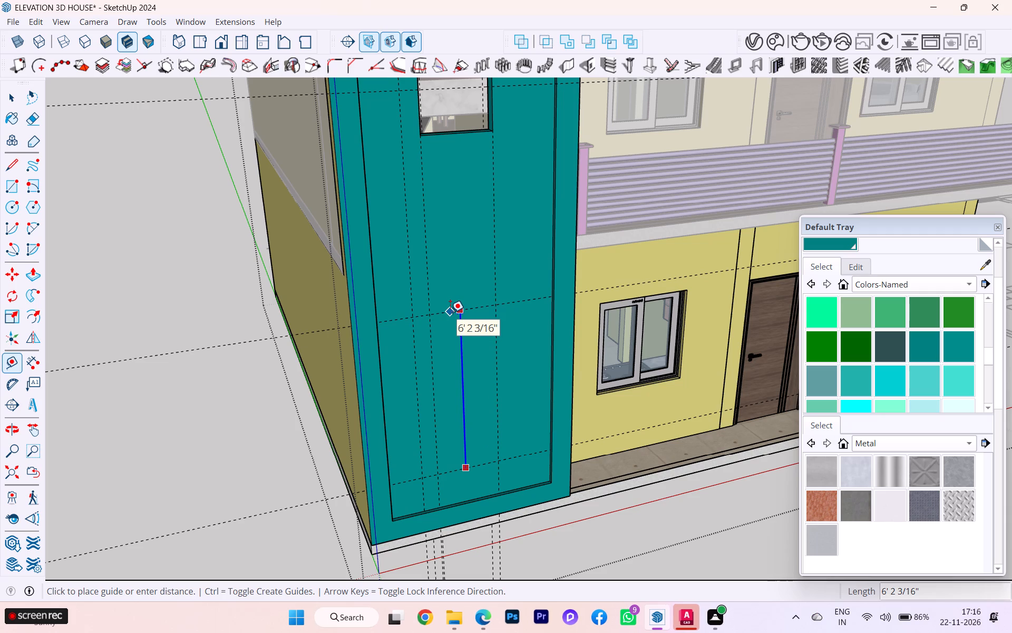
pyautogui.click(450, 312)
# Draw a second rectangle about 2' 3 7/8" wide at ground-floor level of the recessed panel, between the two new horizontal guides.
pyautogui.scroll(-3, 471, 331)
pyautogui.scroll(1, 484, 430)
pyautogui.scroll(-2, 484, 432)
pyautogui.scroll(1, 481, 432)
pyautogui.scroll(-3, 481, 432)
pyautogui.moveTo(436, 428); pyautogui.dragTo(401, 418, button='middle')
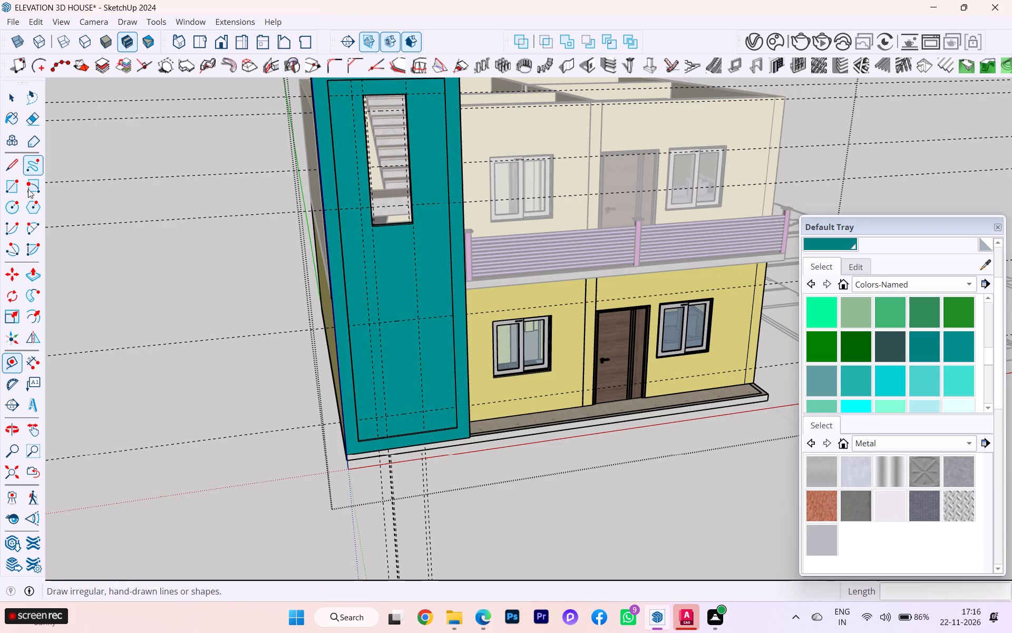
pyautogui.click(15, 181)
pyautogui.scroll(6, 453, 391)
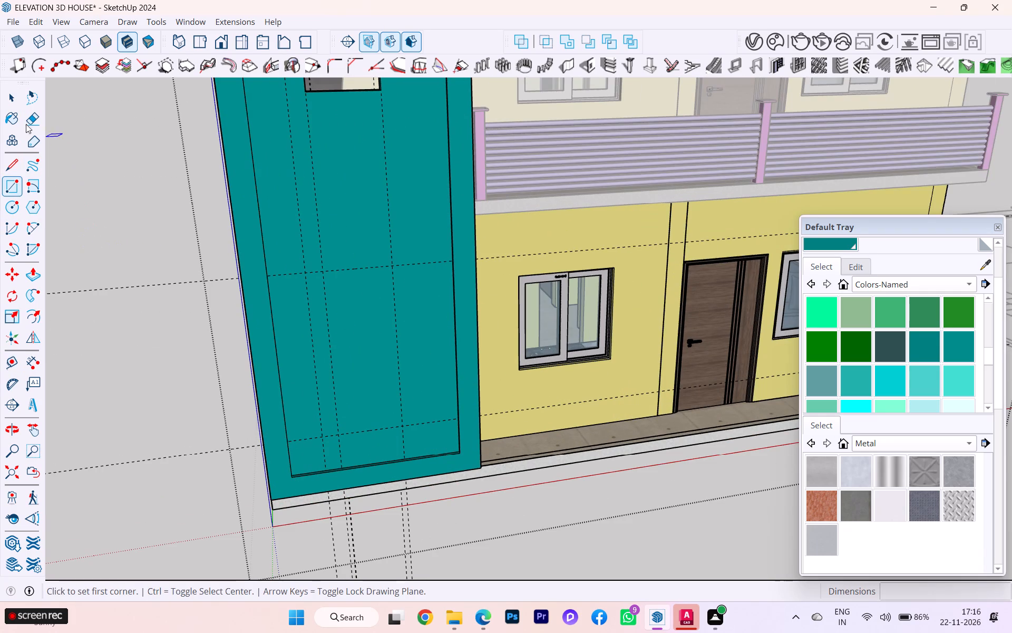
pyautogui.click(17, 99)
pyautogui.click(345, 352)
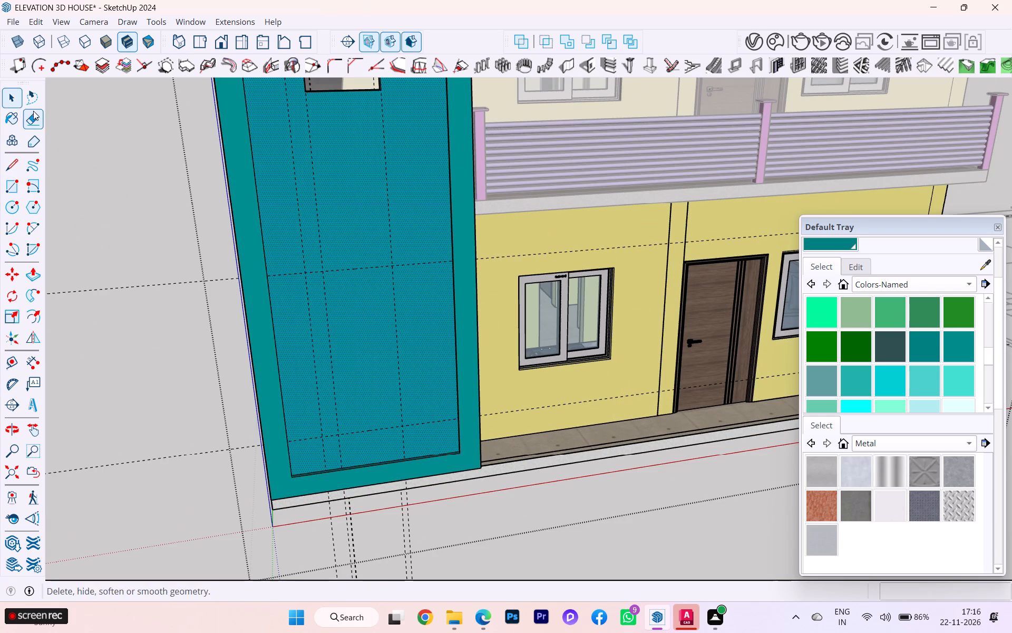
pyautogui.click(4, 185)
pyautogui.scroll(2, 362, 310)
pyautogui.scroll(-1, 362, 310)
pyautogui.scroll(1, 359, 310)
pyautogui.scroll(3, 308, 281)
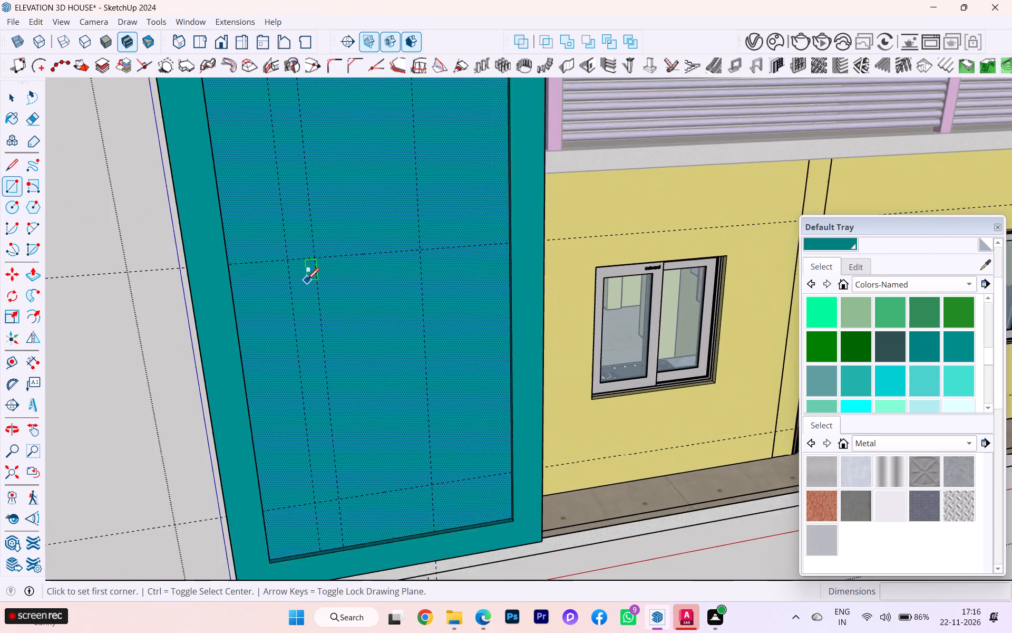
pyautogui.click(313, 256)
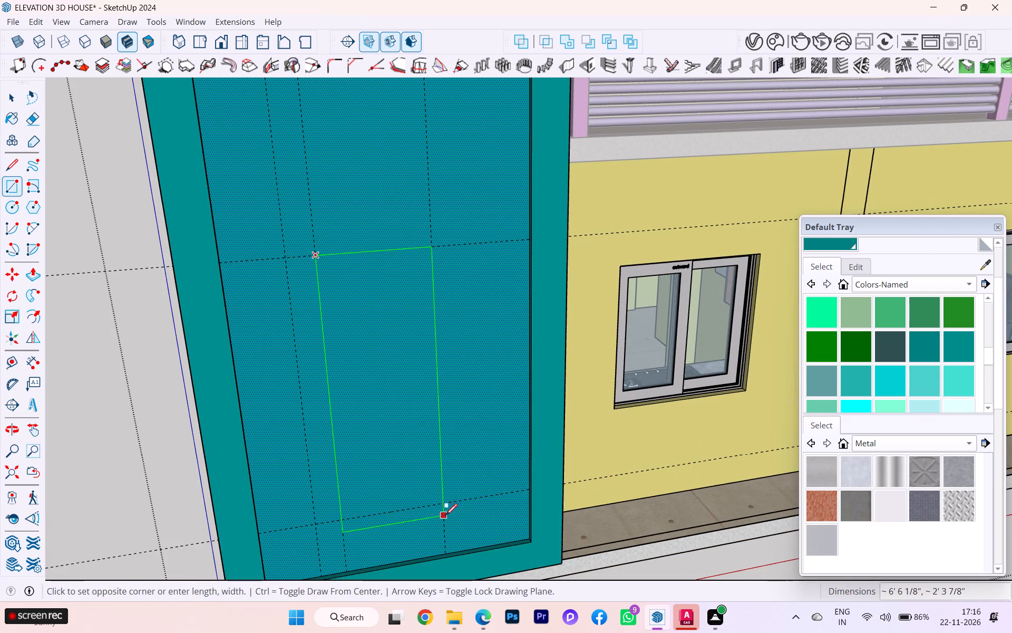
pyautogui.click(445, 505)
pyautogui.scroll(-2, 480, 515)
pyautogui.moveTo(490, 524); pyautogui.dragTo(570, 596, button='middle')
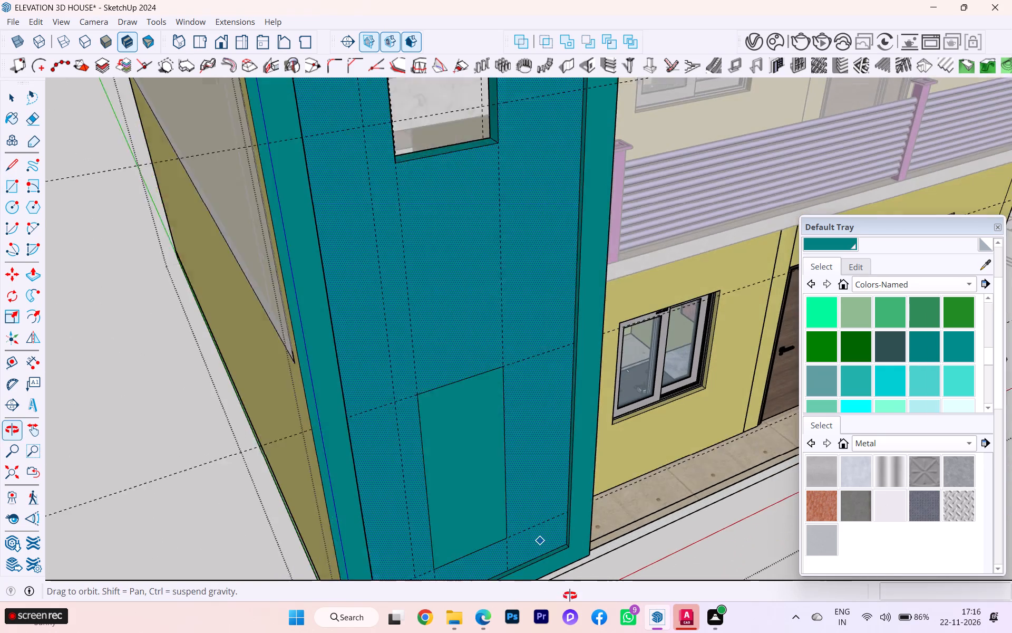
pyautogui.moveTo(570, 596); pyautogui.dragTo(572, 598, button='middle')
# Push the lower rectangle 4 1/2" through the teal wall to cut the ground-floor window opening.
pyautogui.click(15, 103)
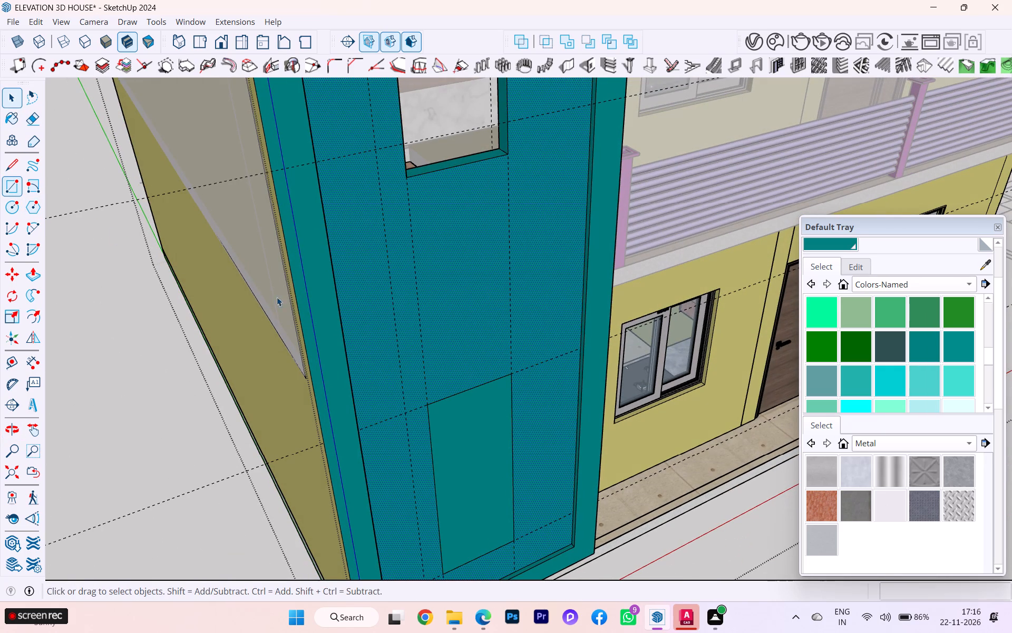
pyautogui.click(468, 450)
pyautogui.press('p')
pyautogui.click(470, 450)
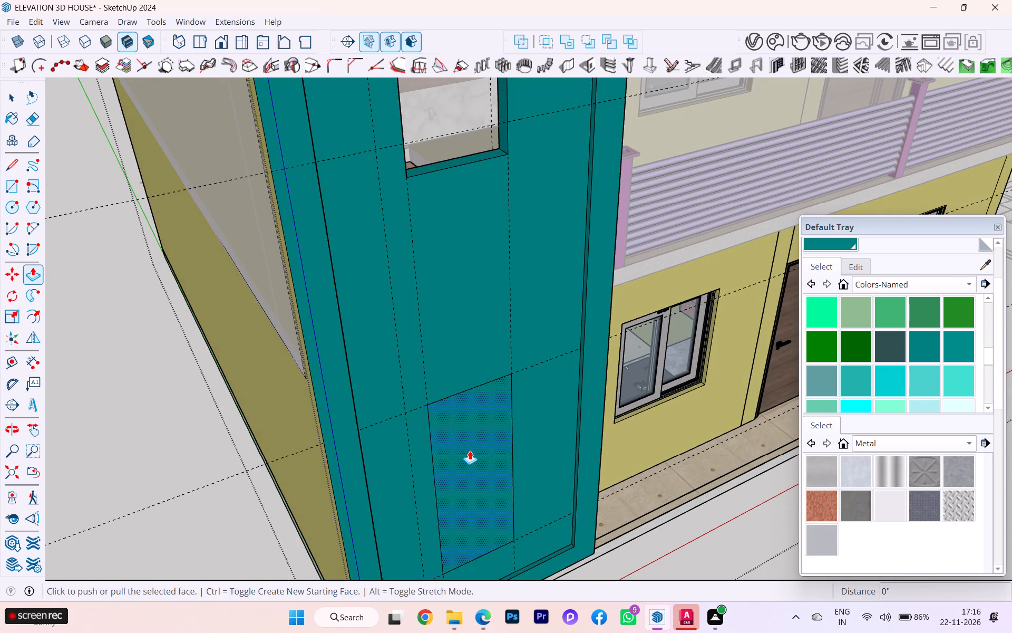
pyautogui.click(429, 161)
pyautogui.scroll(1, 504, 338)
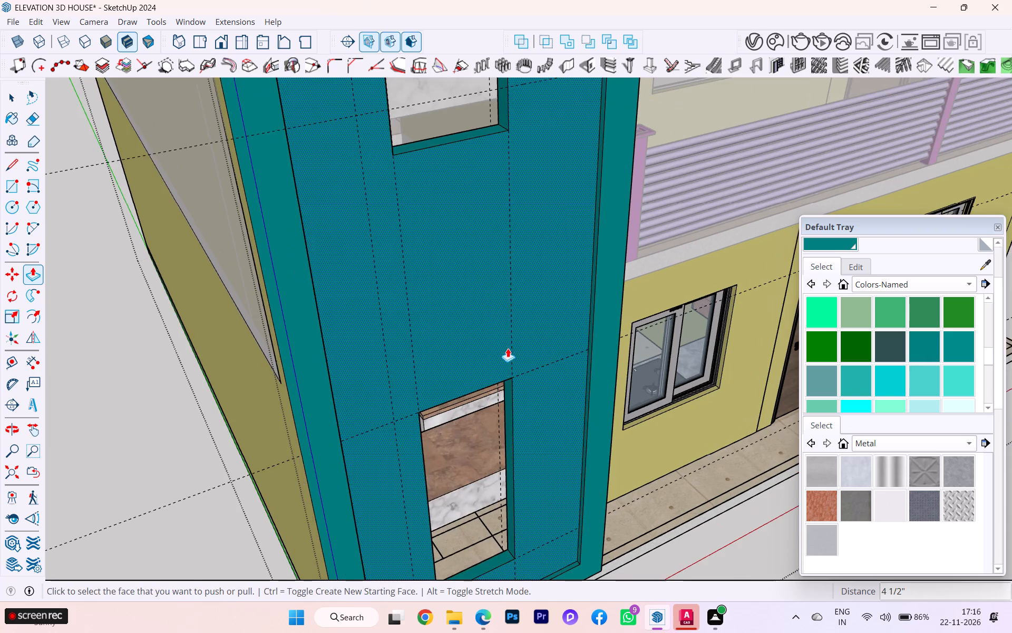
# Examine the ground-floor window opening in the recessed teal panel and its alignment with the stairs behind it.
pyautogui.scroll(-1, 515, 360)
pyautogui.moveTo(503, 358); pyautogui.dragTo(332, 263, button='middle')
pyautogui.scroll(-3, 381, 301)
pyautogui.scroll(1, 386, 304)
pyautogui.scroll(-2, 387, 305)
pyautogui.scroll(1, 378, 329)
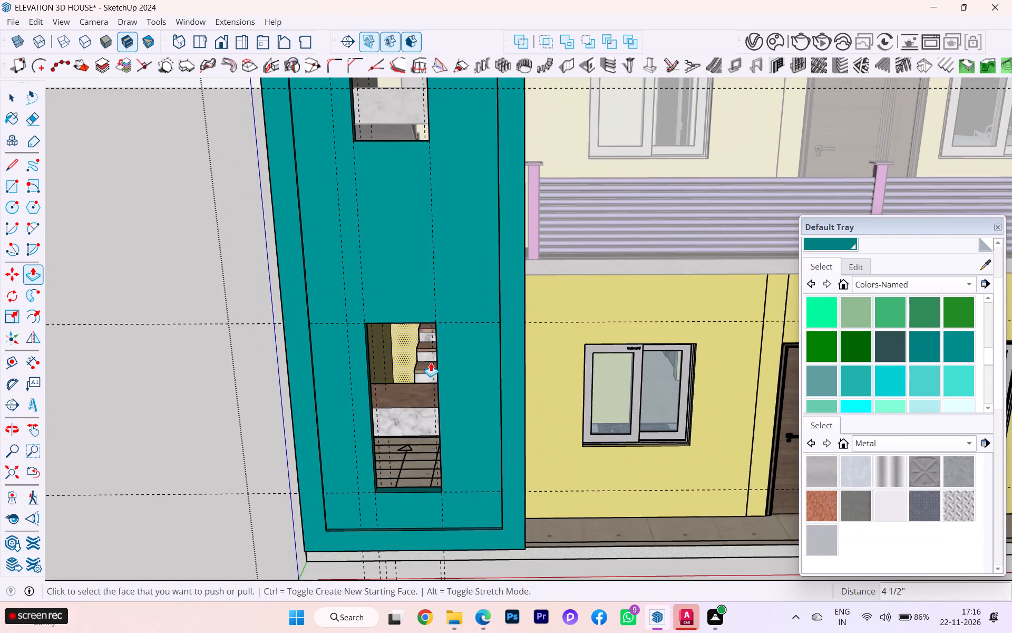
pyautogui.scroll(-1, 435, 367)
pyautogui.scroll(-1, 436, 423)
pyautogui.moveTo(436, 428); pyautogui.dragTo(459, 385, button='middle')
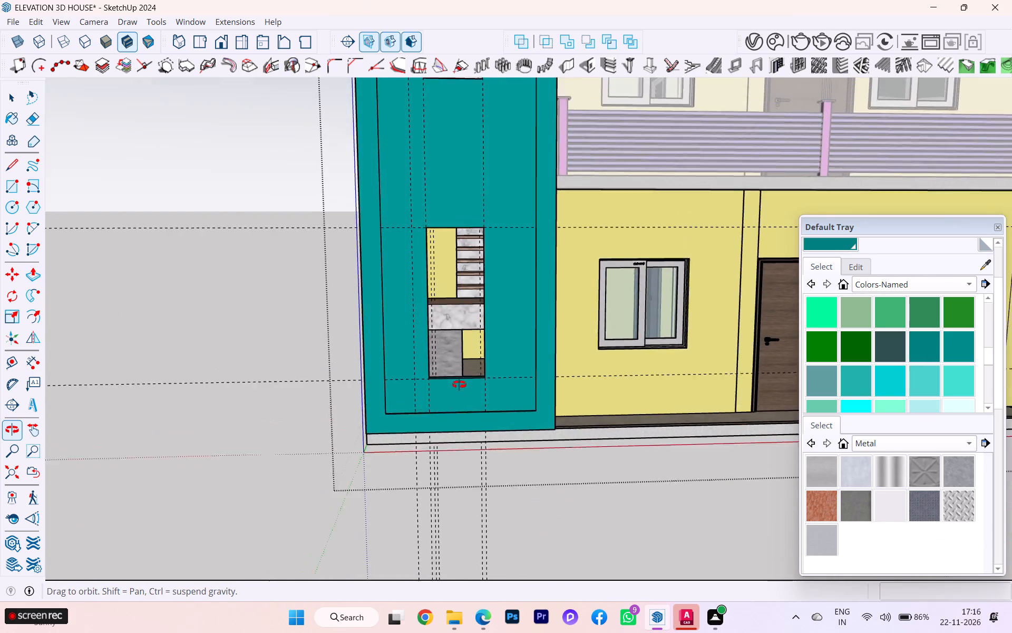
pyautogui.moveTo(459, 385); pyautogui.dragTo(475, 437, button='middle')
pyautogui.scroll(1, 504, 456)
pyautogui.scroll(-1, 513, 461)
pyautogui.scroll(2, 514, 461)
pyautogui.scroll(-1, 514, 462)
pyautogui.scroll(7, 515, 463)
pyautogui.scroll(-3, 526, 496)
pyautogui.scroll(5, 526, 497)
pyautogui.scroll(-3, 526, 497)
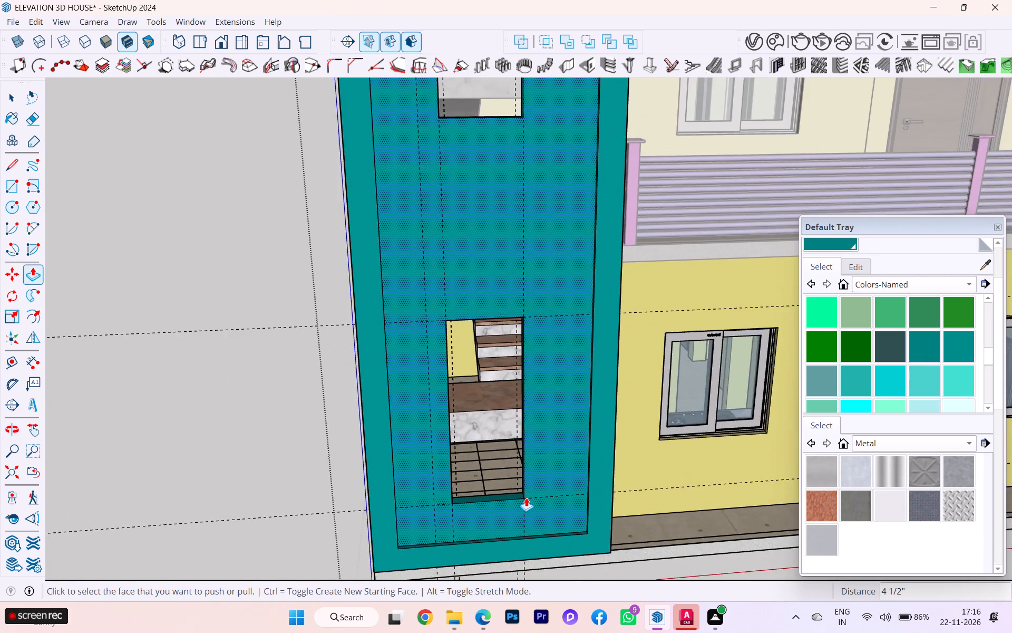
pyautogui.scroll(1, 525, 495)
pyautogui.scroll(-1, 525, 495)
pyautogui.scroll(3, 525, 495)
pyautogui.scroll(-4, 525, 495)
pyautogui.scroll(1, 525, 495)
pyautogui.moveTo(526, 471); pyautogui.dragTo(386, 381, button='middle')
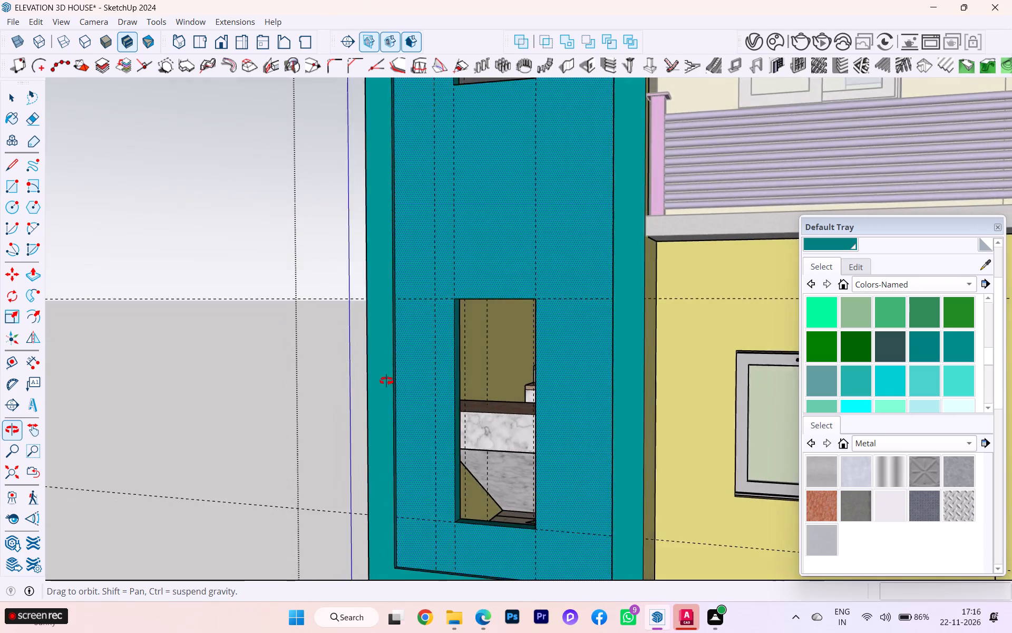
pyautogui.moveTo(386, 381); pyautogui.dragTo(524, 427, button='middle')
pyautogui.scroll(-5, 501, 402)
pyautogui.scroll(2, 503, 470)
pyautogui.scroll(-1, 508, 485)
pyautogui.scroll(2, 508, 486)
pyautogui.scroll(-2, 499, 486)
pyautogui.scroll(7, 498, 486)
pyautogui.scroll(-1, 484, 475)
pyautogui.scroll(6, 484, 475)
pyautogui.scroll(-1, 484, 474)
pyautogui.scroll(1, 484, 474)
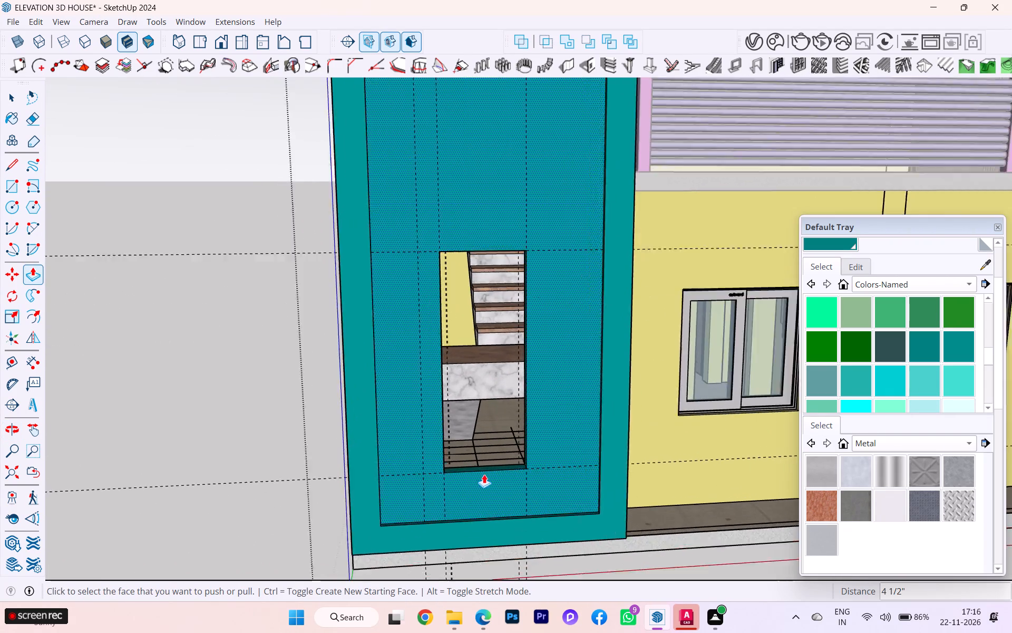
pyautogui.scroll(-1, 480, 467)
pyautogui.moveTo(476, 483); pyautogui.dragTo(484, 545, button='middle')
pyautogui.scroll(1, 484, 545)
pyautogui.scroll(2, 490, 450)
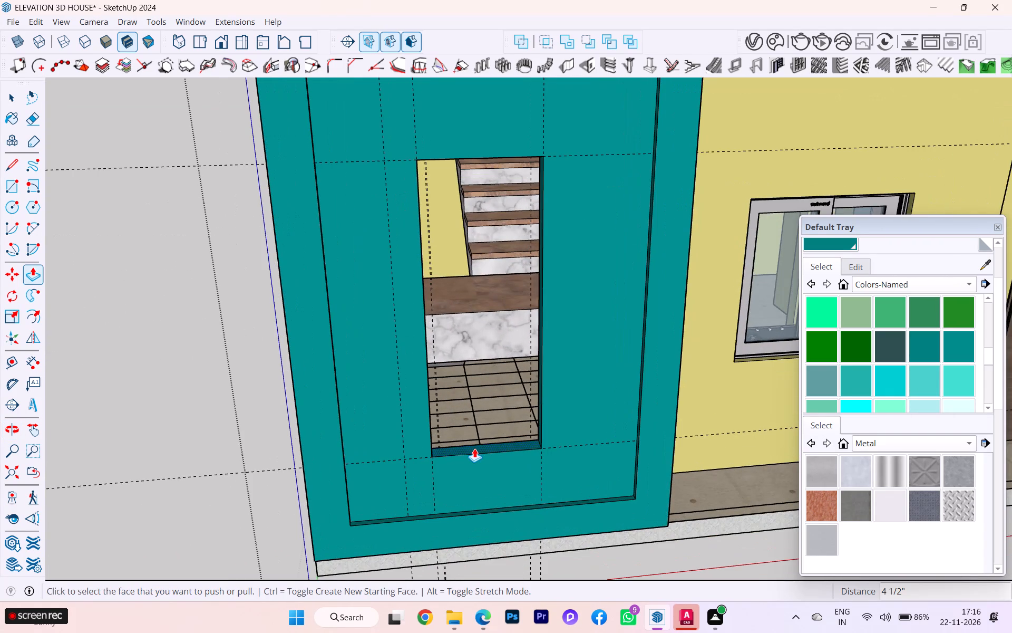
pyautogui.scroll(-1, 473, 445)
pyautogui.moveTo(471, 445); pyautogui.dragTo(231, 360, button='middle')
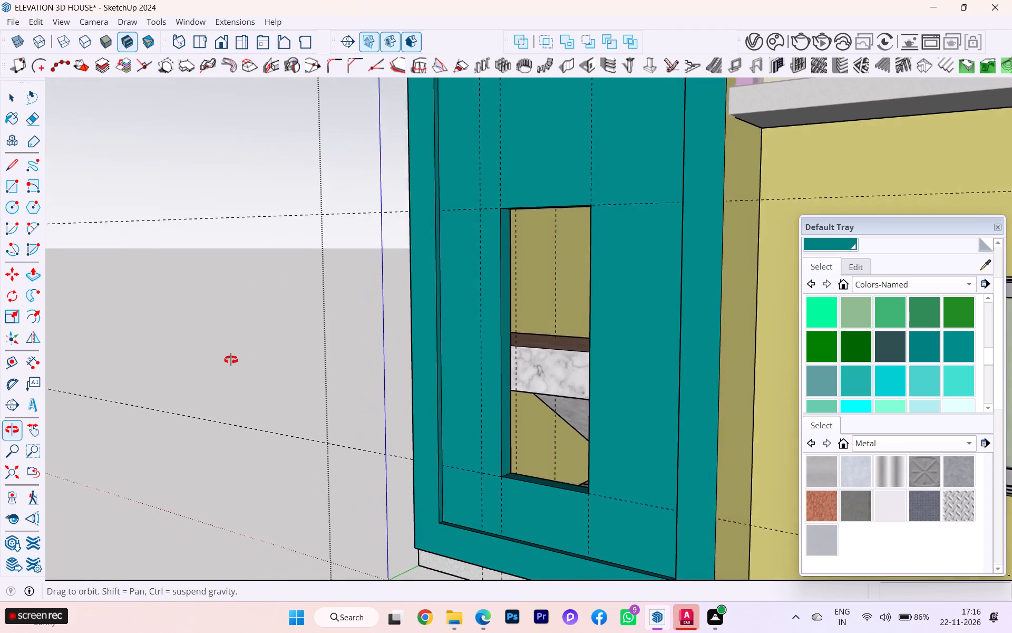
pyautogui.moveTo(231, 360); pyautogui.dragTo(294, 471, button='middle')
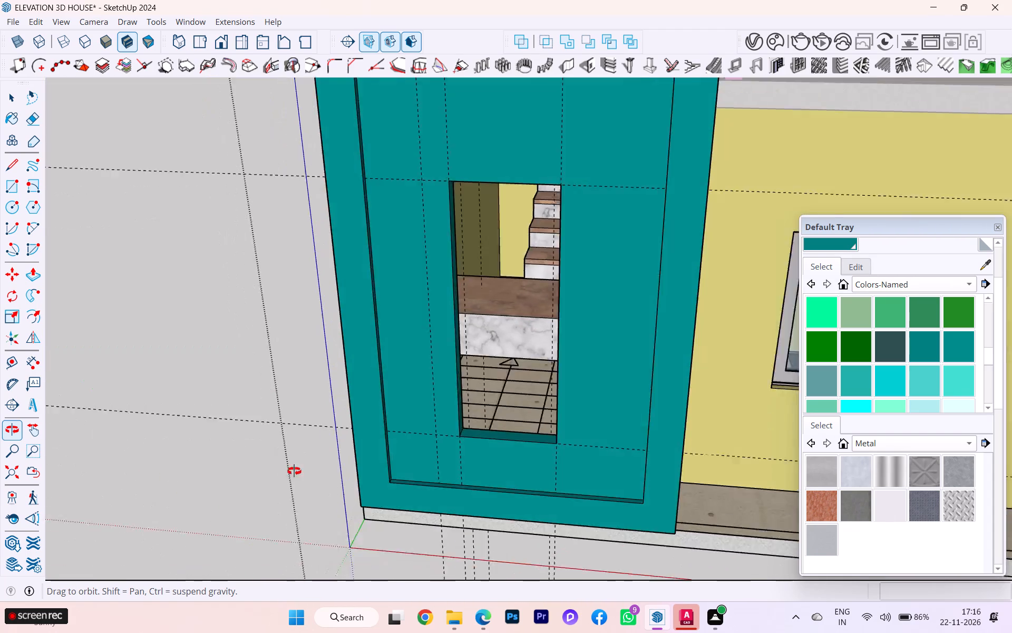
pyautogui.moveTo(294, 471); pyautogui.dragTo(511, 404, button='middle')
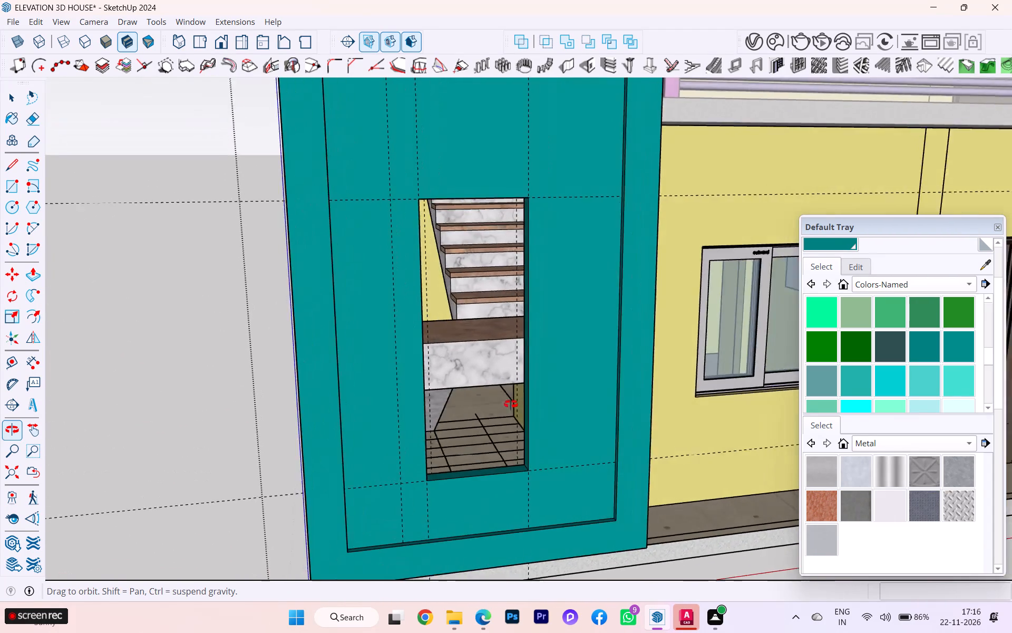
pyautogui.moveTo(511, 404); pyautogui.dragTo(547, 389, button='middle')
# Raise the sill of the ground-floor window opening 3' 9 5/8" using Push/Pull.
pyautogui.scroll(-2, 452, 448)
pyautogui.scroll(5, 452, 449)
pyautogui.scroll(-2, 451, 452)
pyautogui.scroll(5, 456, 472)
pyautogui.scroll(-1, 459, 479)
pyautogui.moveTo(459, 486); pyautogui.dragTo(477, 543, button='middle')
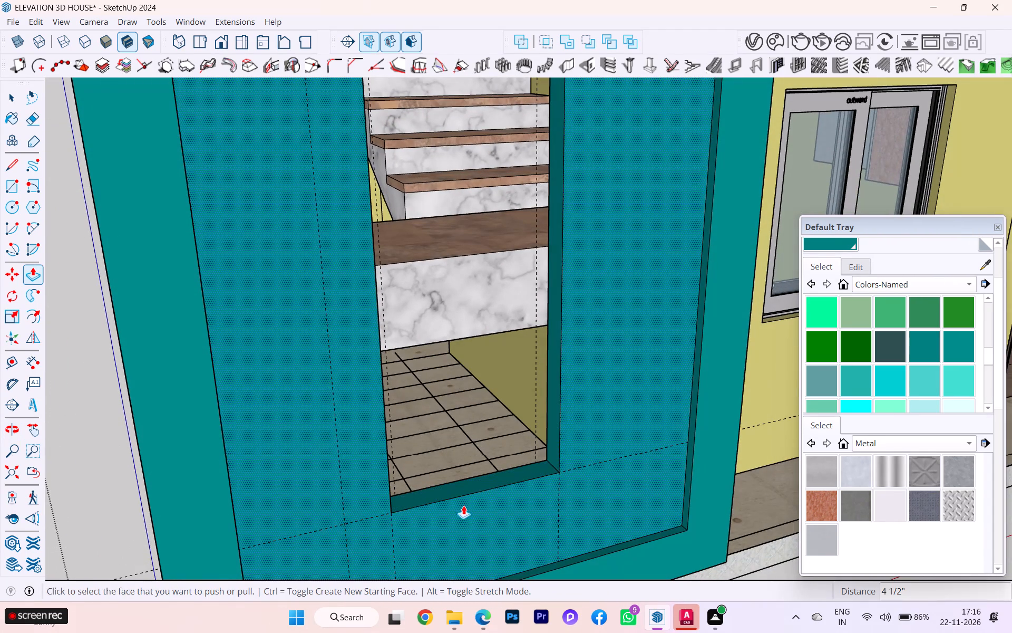
pyautogui.click(462, 490)
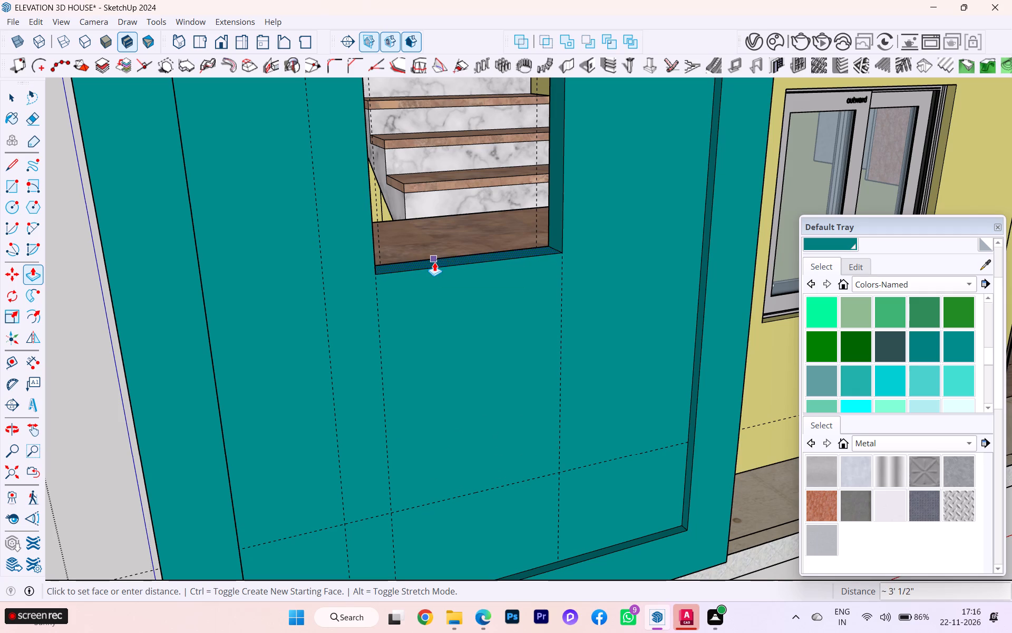
pyautogui.click(493, 197)
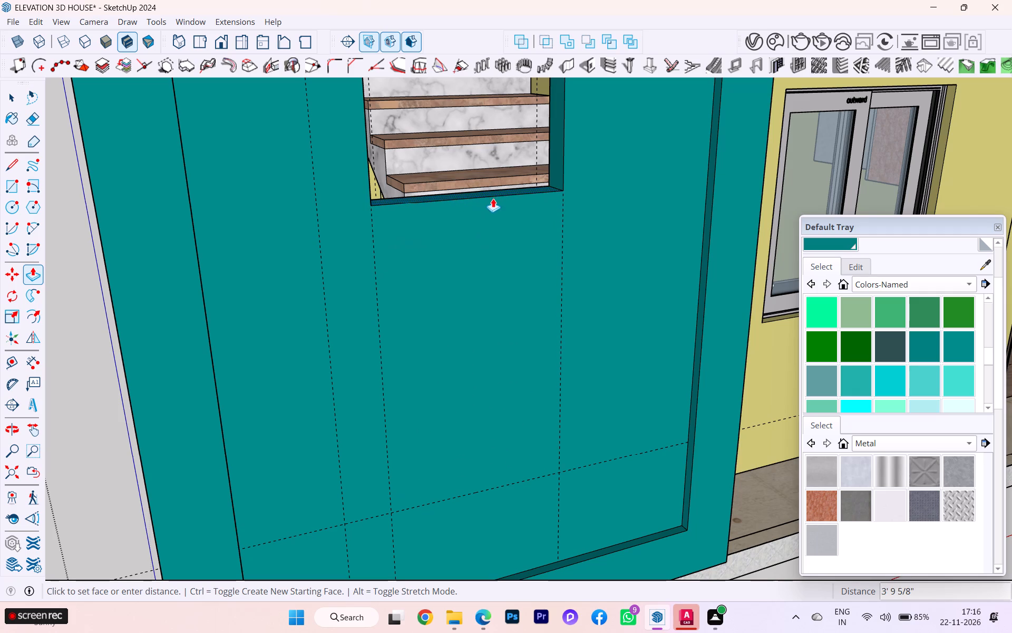
# Extend the top of the lower window opening upward with Push/Pull, stopping a short distance below the upper opening.
pyautogui.scroll(-3, 545, 398)
pyautogui.scroll(3, 542, 416)
pyautogui.scroll(-9, 542, 417)
pyautogui.scroll(1, 488, 456)
pyautogui.scroll(-2, 486, 457)
pyautogui.moveTo(474, 431); pyautogui.dragTo(426, 303, button='middle')
pyautogui.scroll(2, 516, 357)
pyautogui.scroll(-3, 518, 365)
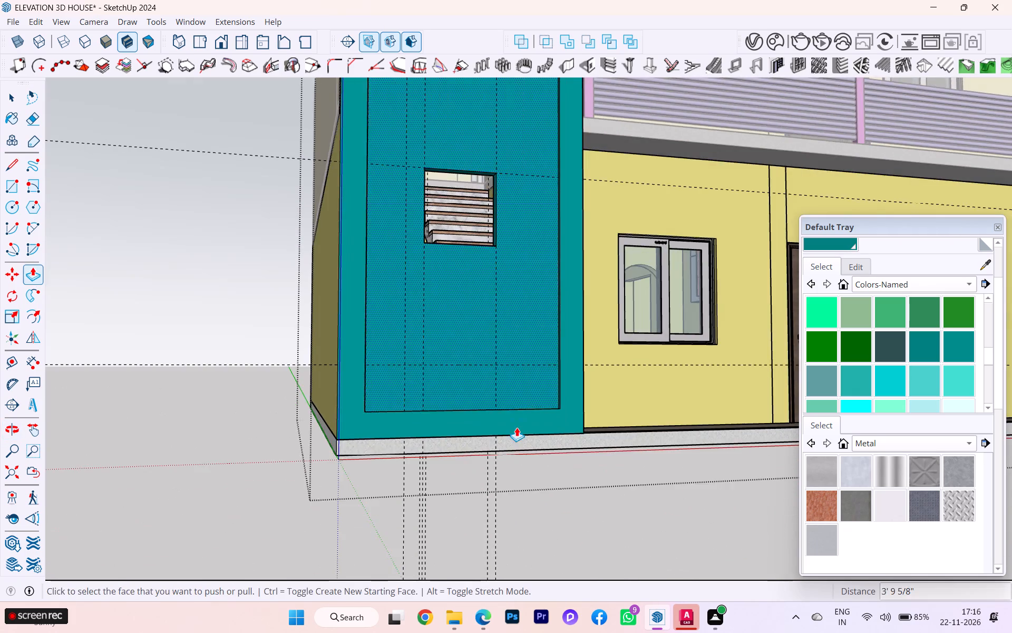
pyautogui.scroll(-1, 517, 427)
pyautogui.scroll(-1, 507, 385)
pyautogui.moveTo(507, 387); pyautogui.dragTo(507, 438, button='middle')
pyautogui.scroll(-1, 479, 350)
pyautogui.moveTo(474, 347); pyautogui.dragTo(442, 281, button='middle')
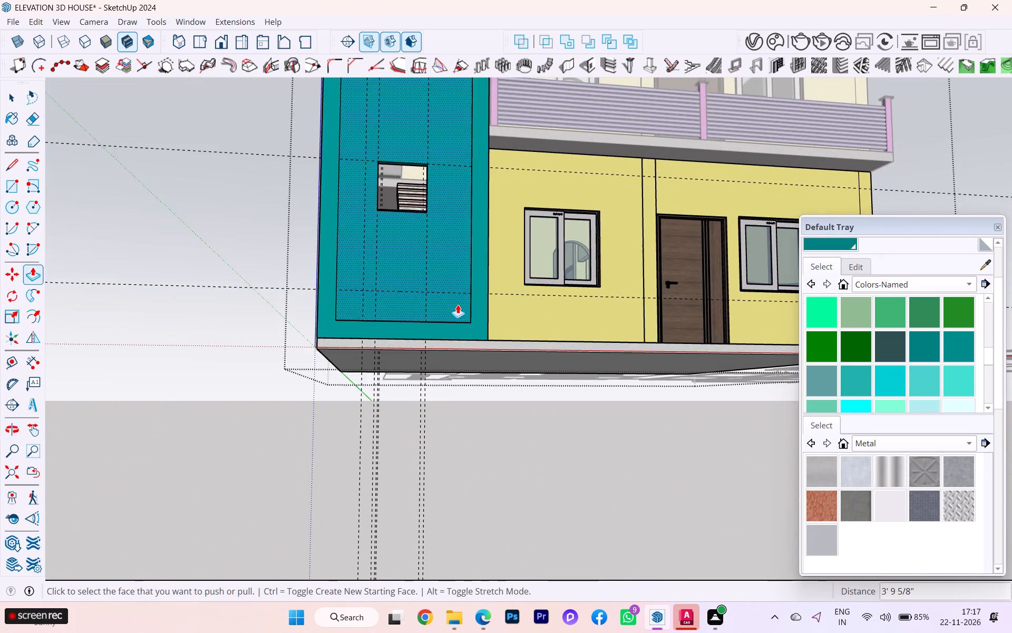
pyautogui.scroll(-1, 473, 390)
pyautogui.scroll(1, 476, 400)
pyautogui.scroll(-4, 481, 432)
pyautogui.scroll(1, 503, 509)
pyautogui.scroll(3, 431, 268)
pyautogui.scroll(4, 429, 214)
pyautogui.scroll(-1, 416, 245)
pyautogui.scroll(8, 416, 246)
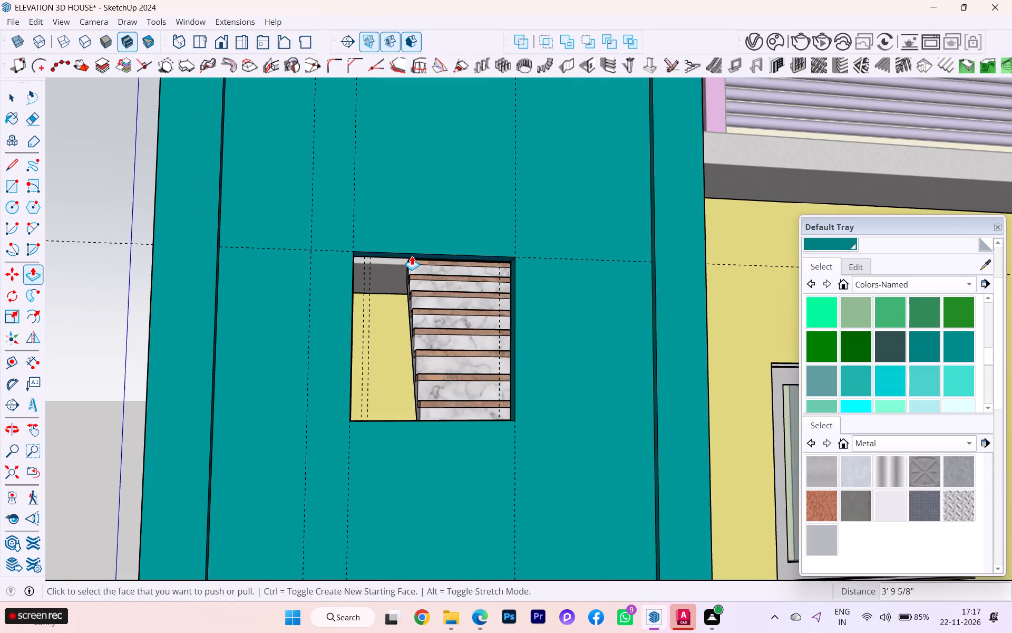
pyautogui.scroll(1, 412, 256)
pyautogui.click(412, 256)
pyautogui.scroll(-1, 413, 152)
pyautogui.moveTo(413, 156); pyautogui.dragTo(459, 310, button='middle')
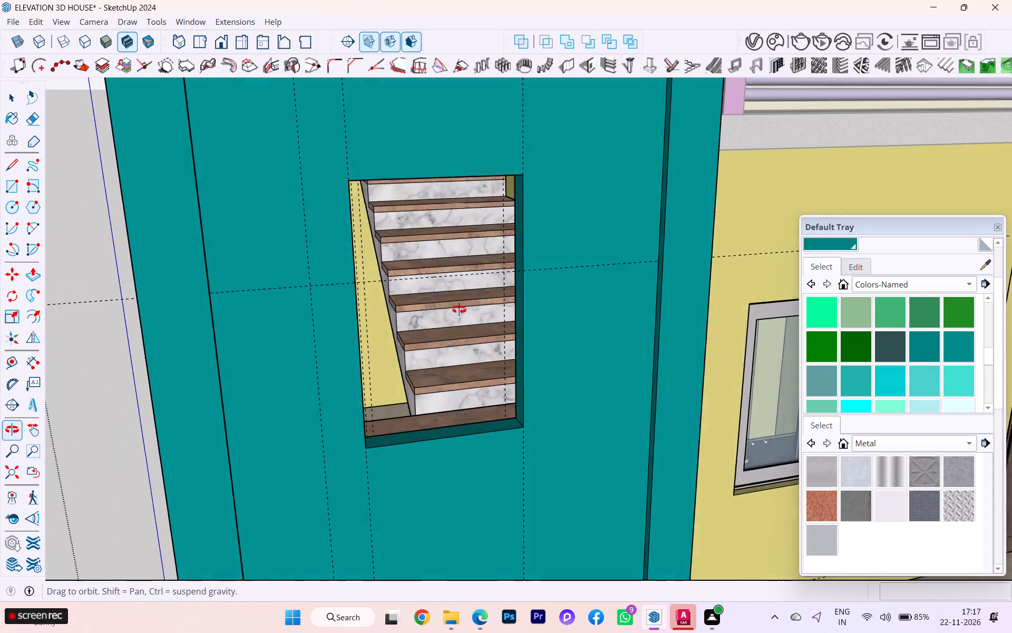
pyautogui.moveTo(459, 310); pyautogui.dragTo(483, 423, button='middle')
pyautogui.scroll(-2, 420, 322)
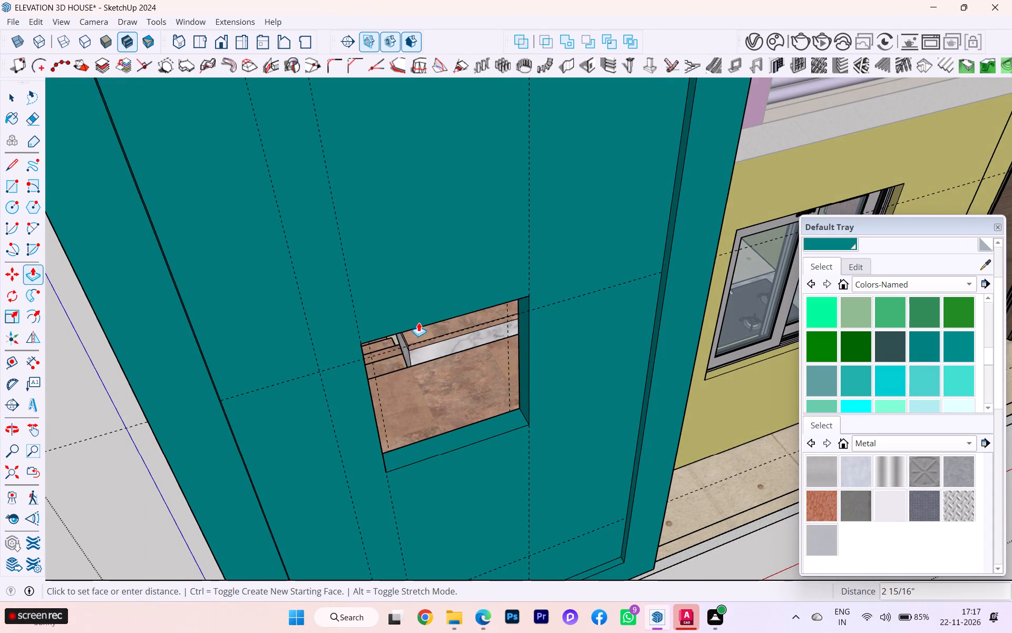
pyautogui.scroll(1, 419, 322)
pyautogui.scroll(-3, 419, 322)
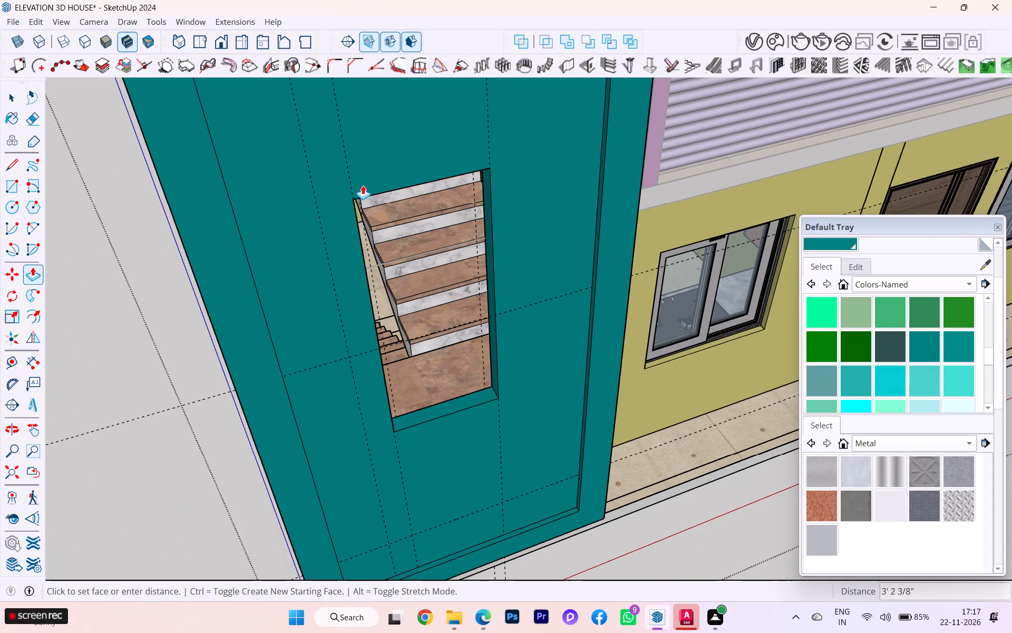
pyautogui.scroll(-5, 347, 156)
pyautogui.scroll(1, 422, 309)
pyautogui.scroll(-4, 422, 311)
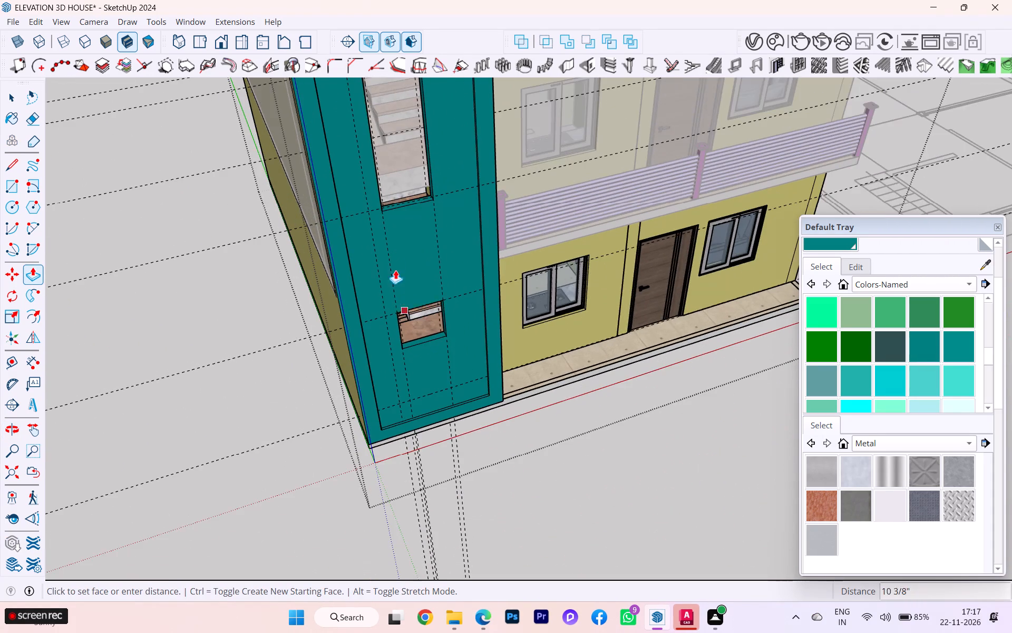
pyautogui.scroll(4, 383, 205)
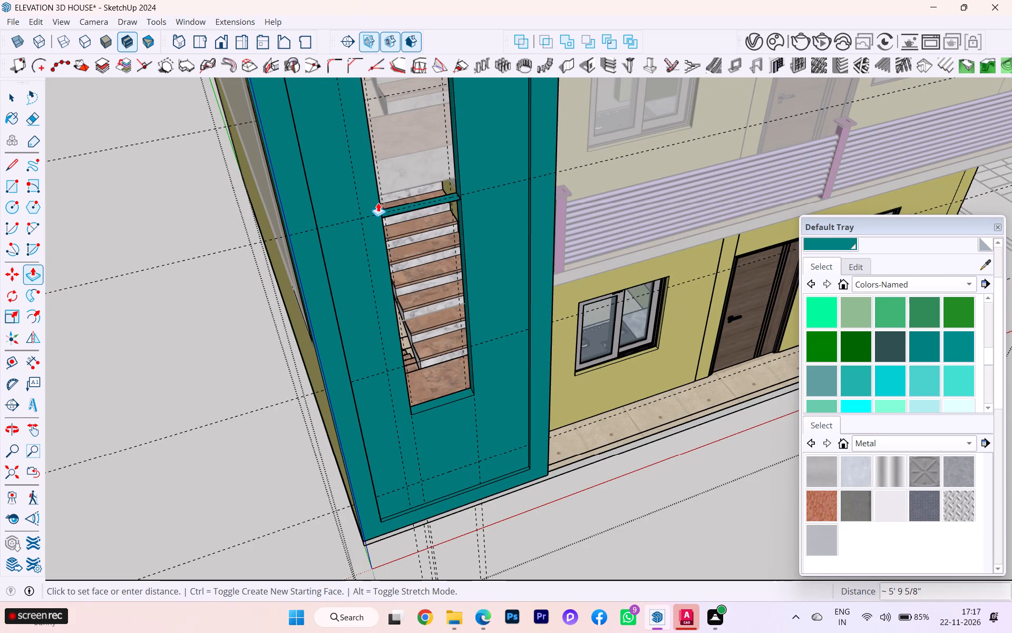
pyautogui.scroll(-2, 393, 215)
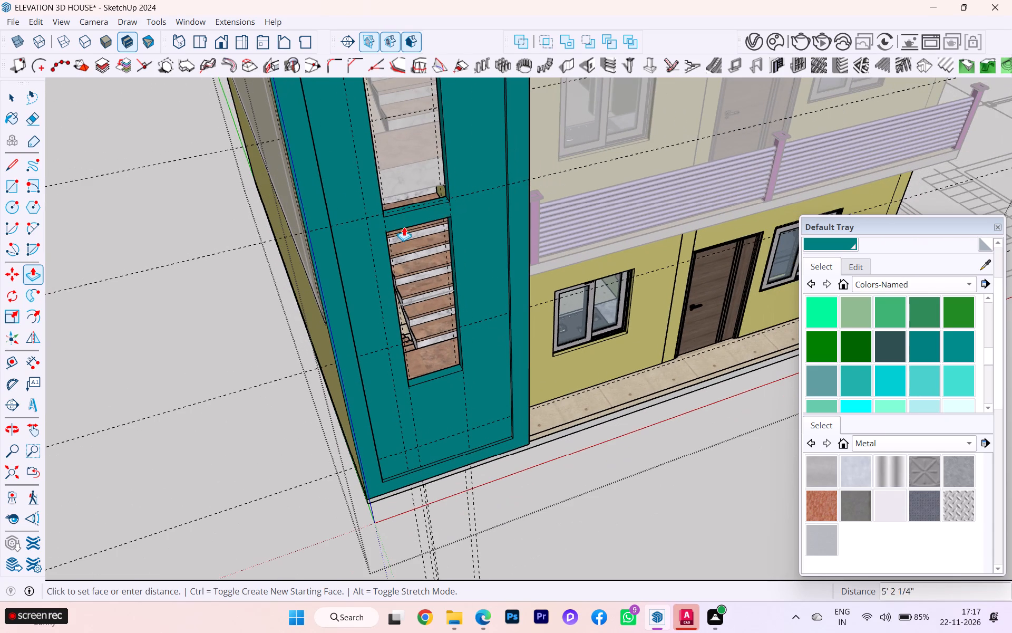
pyautogui.click(409, 249)
# Raise the sill of the upper window opening 2' using Push/Pull.
pyautogui.scroll(-1, 411, 251)
pyautogui.moveTo(426, 289); pyautogui.dragTo(458, 362, button='middle')
pyautogui.scroll(4, 446, 331)
pyautogui.click(470, 401)
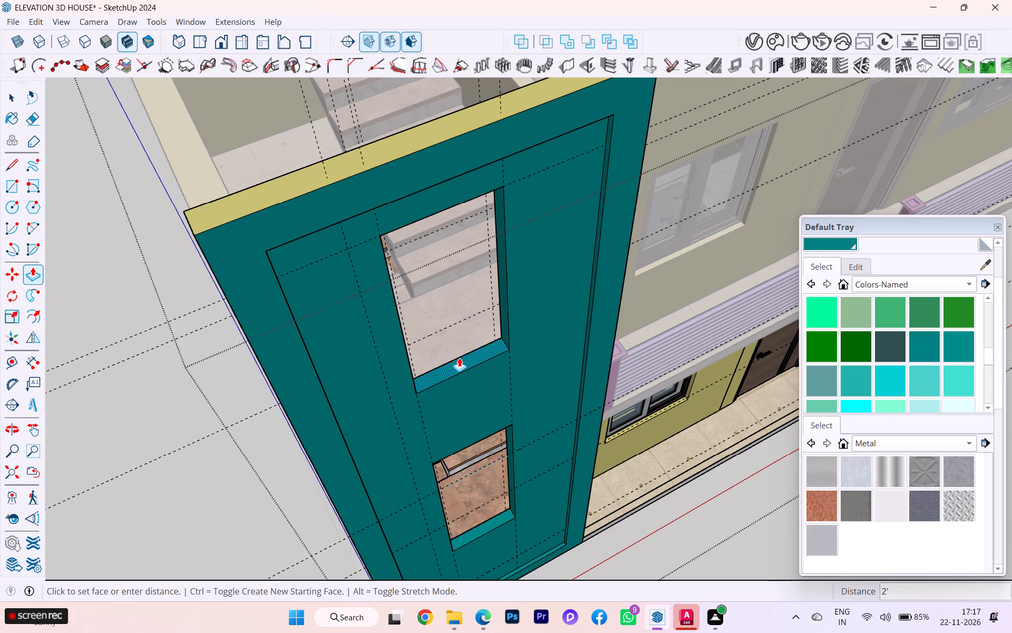
pyautogui.click(459, 358)
# Delete all the dashed guide lines in the model.
pyautogui.moveTo(478, 359); pyautogui.dragTo(379, 216, button='middle')
pyautogui.scroll(-8, 463, 272)
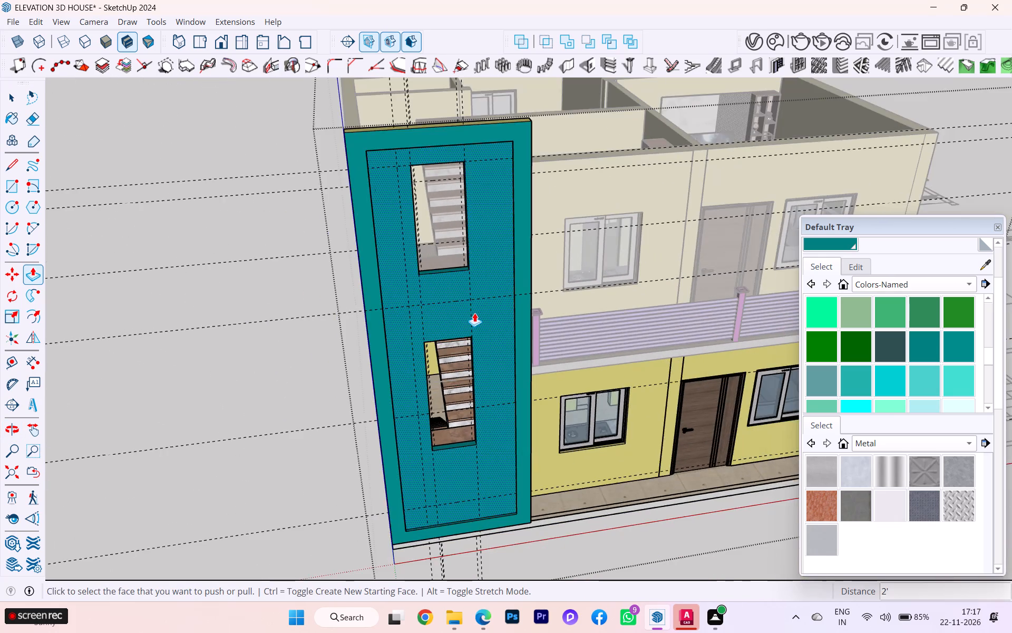
pyautogui.moveTo(466, 317); pyautogui.dragTo(420, 265, button='middle')
pyautogui.scroll(-7, 487, 407)
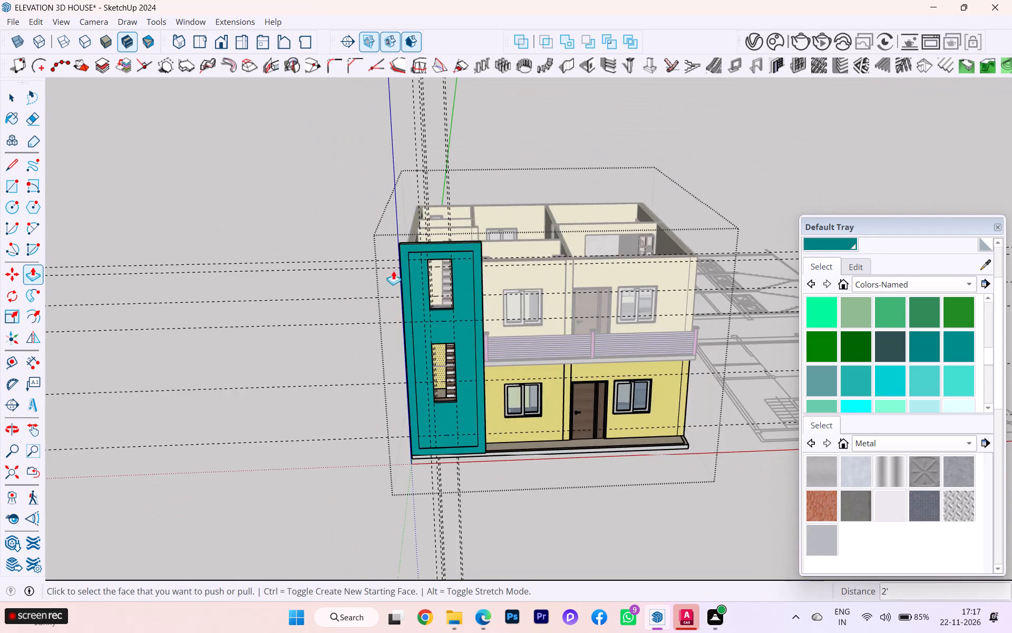
pyautogui.scroll(2, 394, 260)
pyautogui.scroll(-2, 395, 254)
pyautogui.scroll(6, 395, 254)
pyautogui.scroll(-2, 480, 246)
pyautogui.scroll(1, 480, 246)
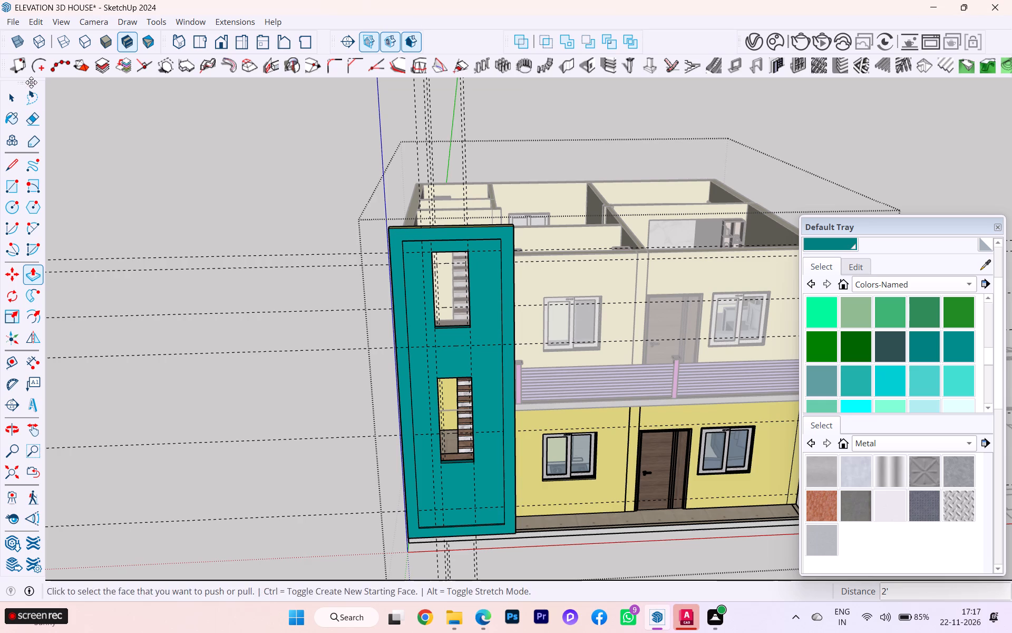
pyautogui.click(26, 21)
pyautogui.click(89, 152)
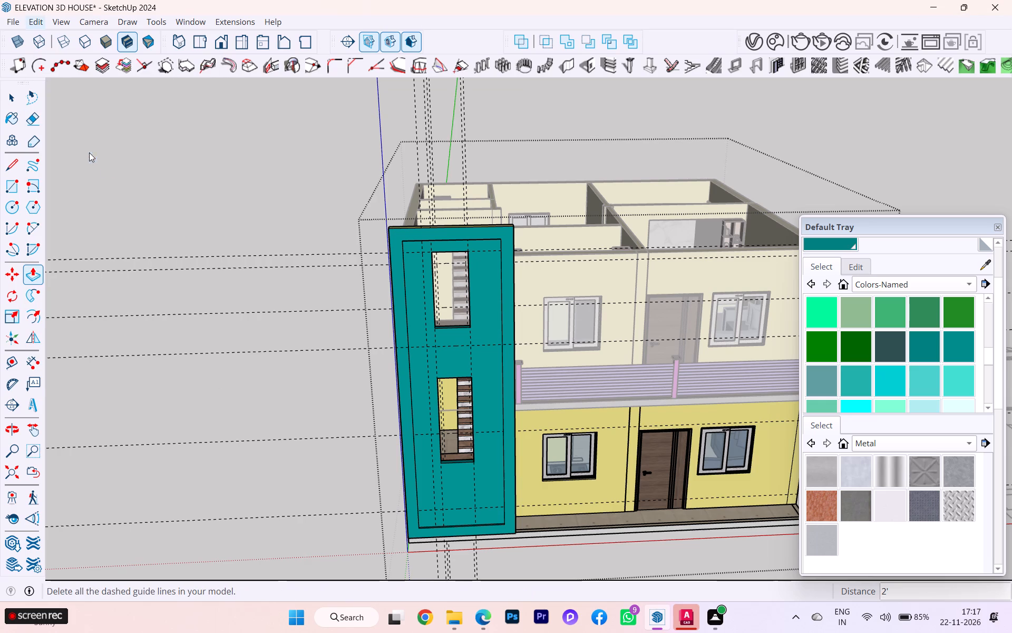
# Finish editing the ground-floor house group and return to the whole model.
pyautogui.scroll(-1, 453, 268)
pyautogui.scroll(1, 453, 268)
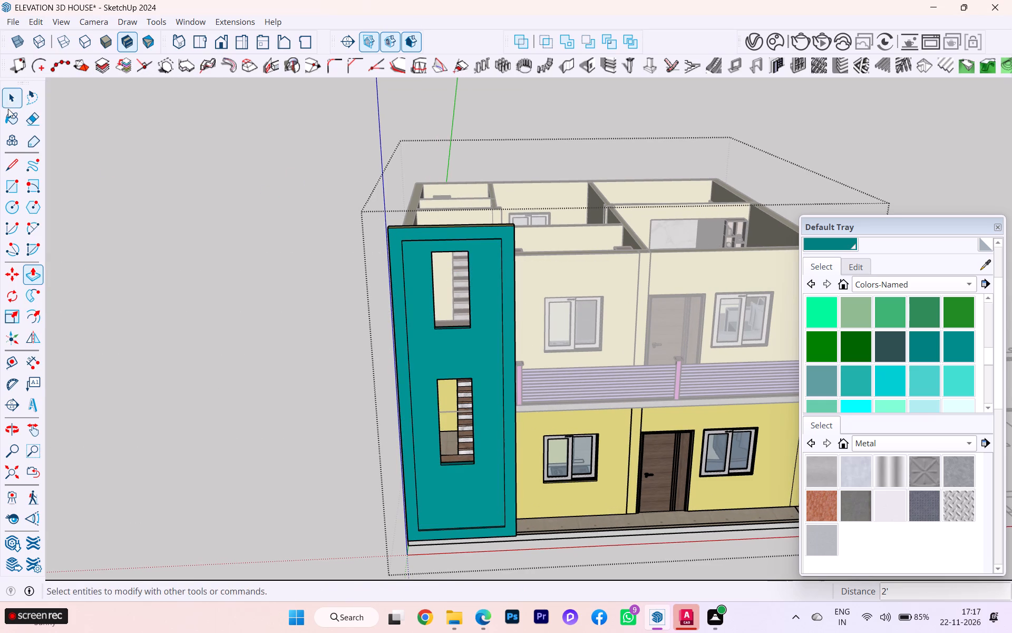
pyautogui.click(8, 109)
pyautogui.click(11, 100)
pyautogui.click(198, 158)
# Inspect the teal stair wall's window openings, its frame and the adjoining side wall from several angles.
pyautogui.scroll(2, 521, 258)
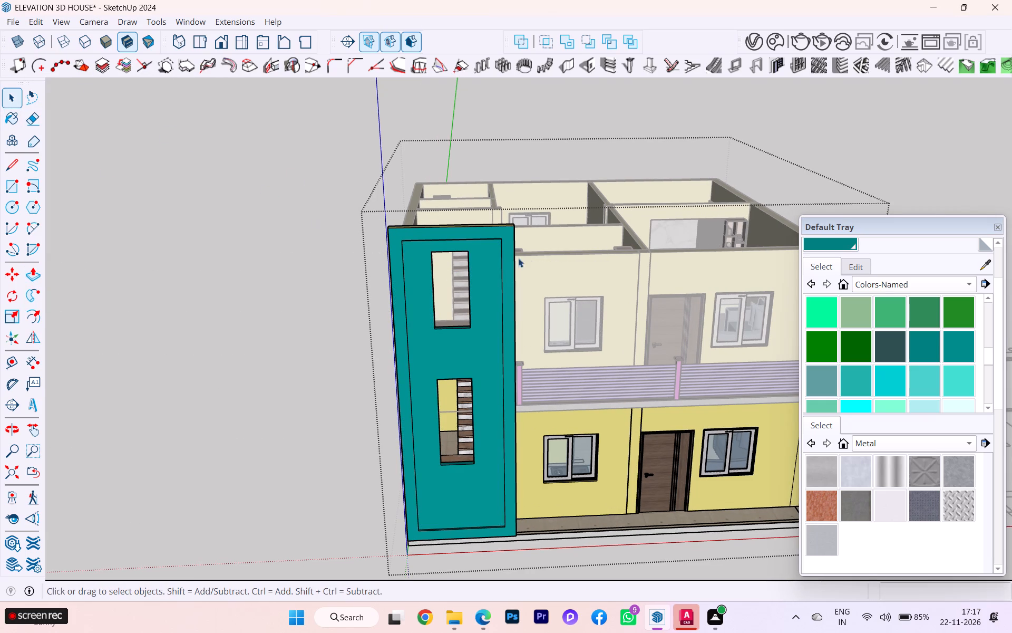
pyautogui.scroll(1, 518, 258)
pyautogui.scroll(9, 468, 282)
pyautogui.scroll(-1, 436, 296)
pyautogui.moveTo(435, 298); pyautogui.dragTo(364, 317, button='middle')
pyautogui.scroll(-2, 377, 318)
pyautogui.scroll(4, 258, 228)
pyautogui.scroll(-1, 303, 251)
pyautogui.moveTo(432, 298); pyautogui.dragTo(658, 317, button='middle')
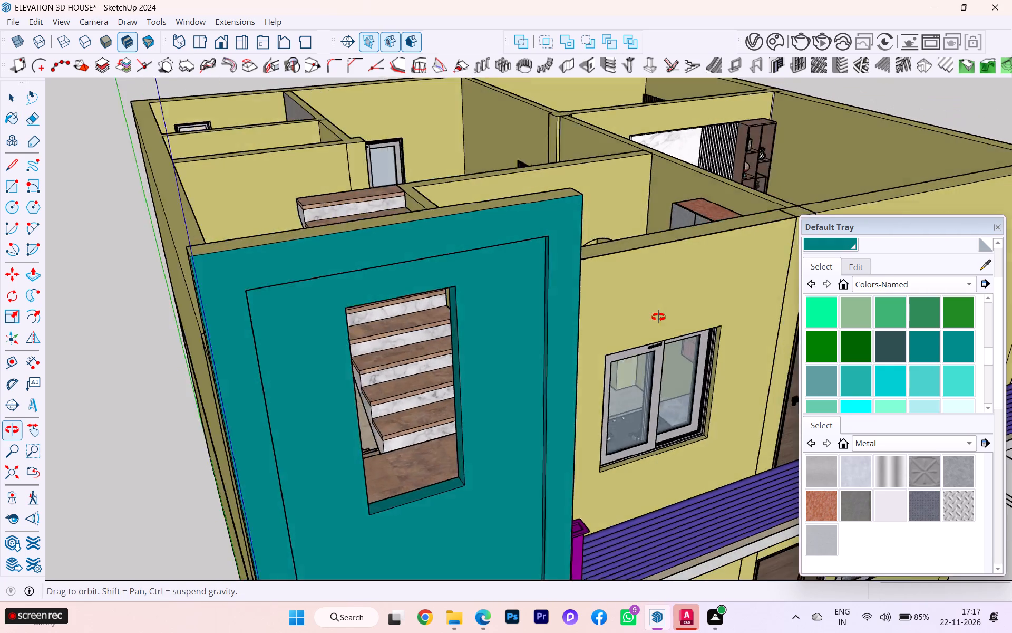
pyautogui.moveTo(658, 317); pyautogui.dragTo(662, 318, button='middle')
pyautogui.scroll(-8, 664, 317)
pyautogui.scroll(2, 532, 320)
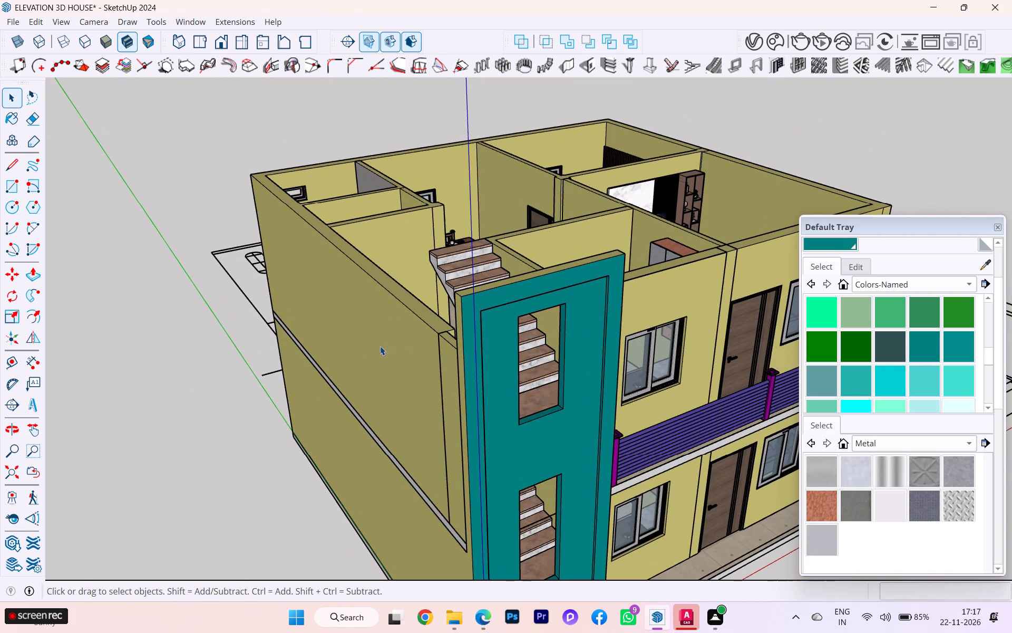
pyautogui.click(496, 327)
pyautogui.scroll(5, 522, 325)
pyautogui.scroll(-2, 522, 325)
pyautogui.moveTo(522, 325); pyautogui.dragTo(519, 327, button='middle')
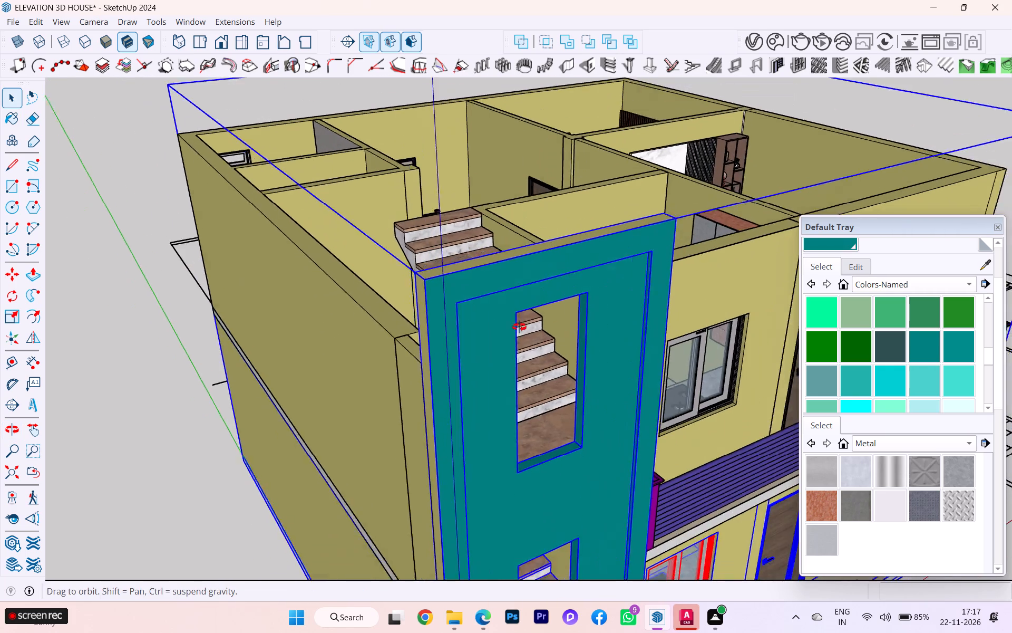
pyautogui.moveTo(519, 327); pyautogui.dragTo(447, 332, button='middle')
pyautogui.scroll(4, 447, 332)
pyautogui.scroll(-3, 456, 340)
pyautogui.scroll(-4, 548, 337)
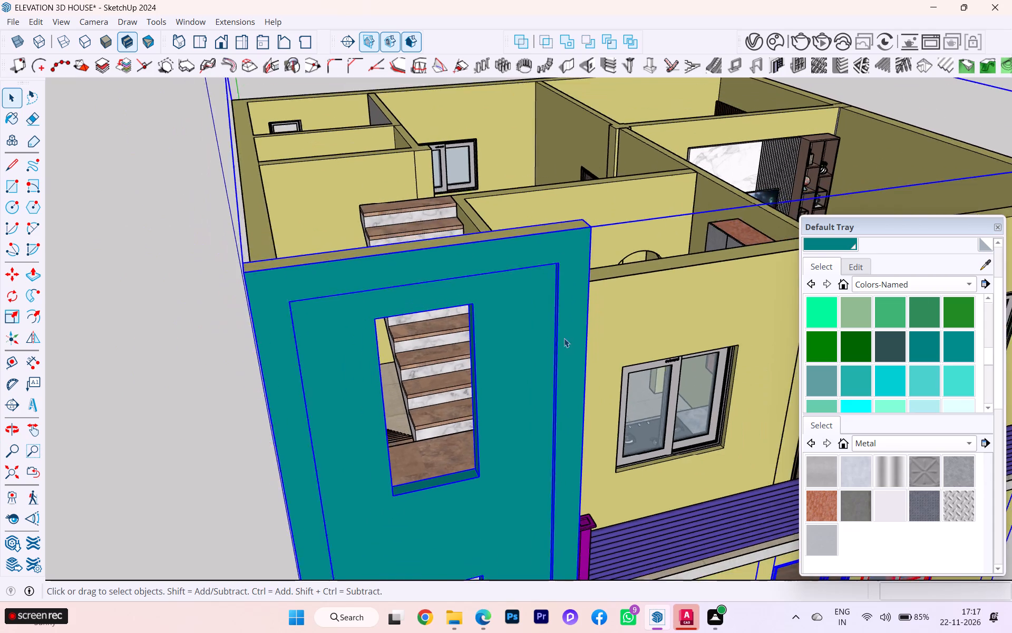
pyautogui.moveTo(622, 337); pyautogui.dragTo(493, 328, button='middle')
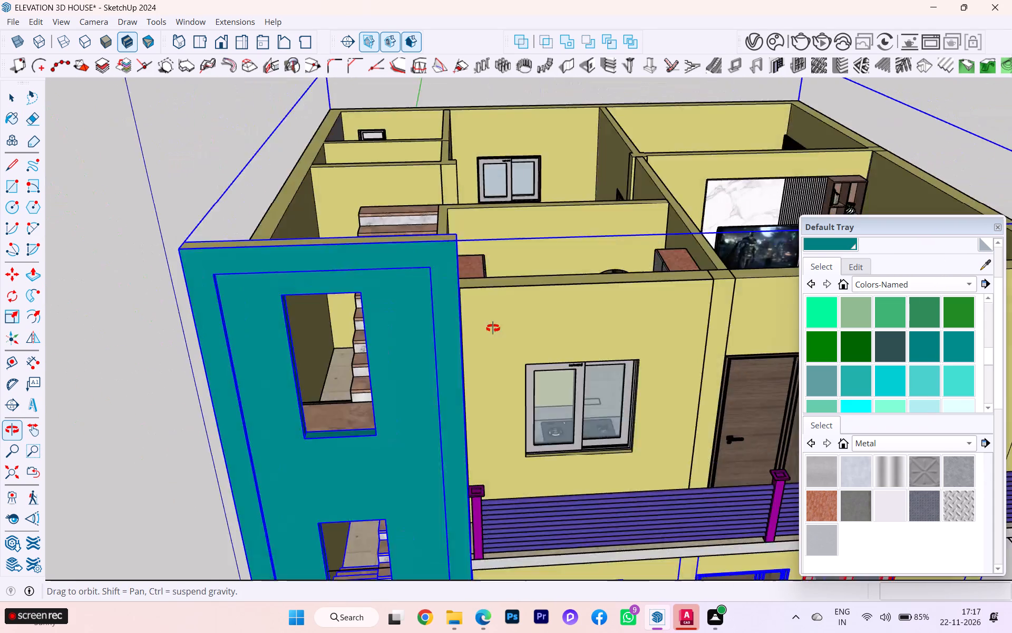
pyautogui.moveTo(493, 328); pyautogui.dragTo(475, 323, button='middle')
pyautogui.scroll(-3, 459, 298)
pyautogui.scroll(7, 465, 300)
pyautogui.scroll(-3, 432, 337)
pyautogui.scroll(-1, 521, 325)
pyautogui.scroll(1, 521, 325)
pyautogui.scroll(-2, 521, 325)
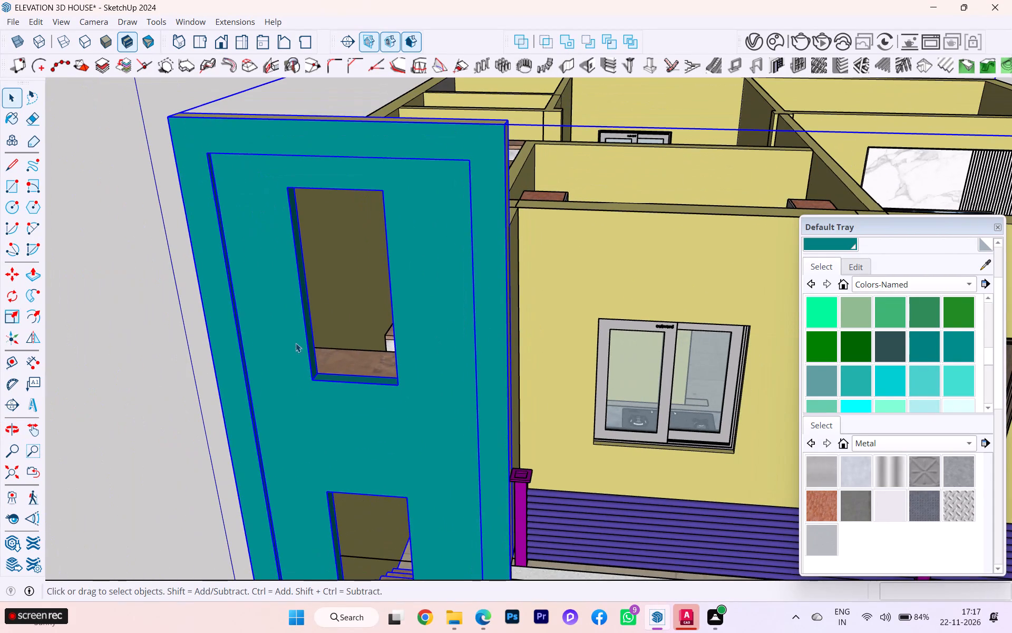
pyautogui.click(162, 357)
pyautogui.scroll(-1, 267, 335)
pyautogui.moveTo(279, 332); pyautogui.dragTo(340, 336, button='middle')
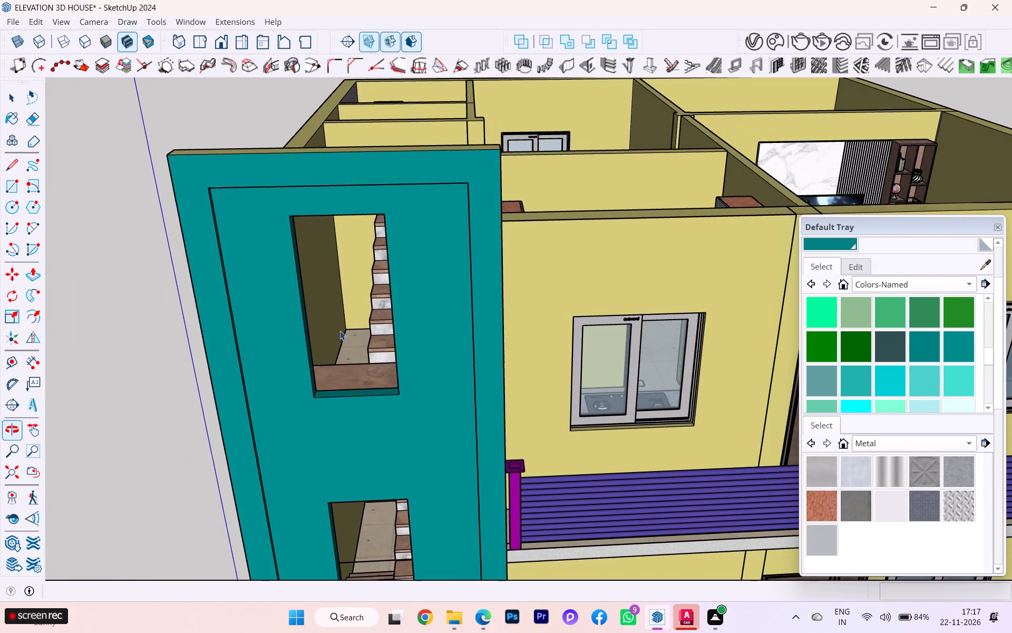
# Inspect the upper window opening of the teal stair wall up close and from an oblique angle.
pyautogui.scroll(3, 316, 251)
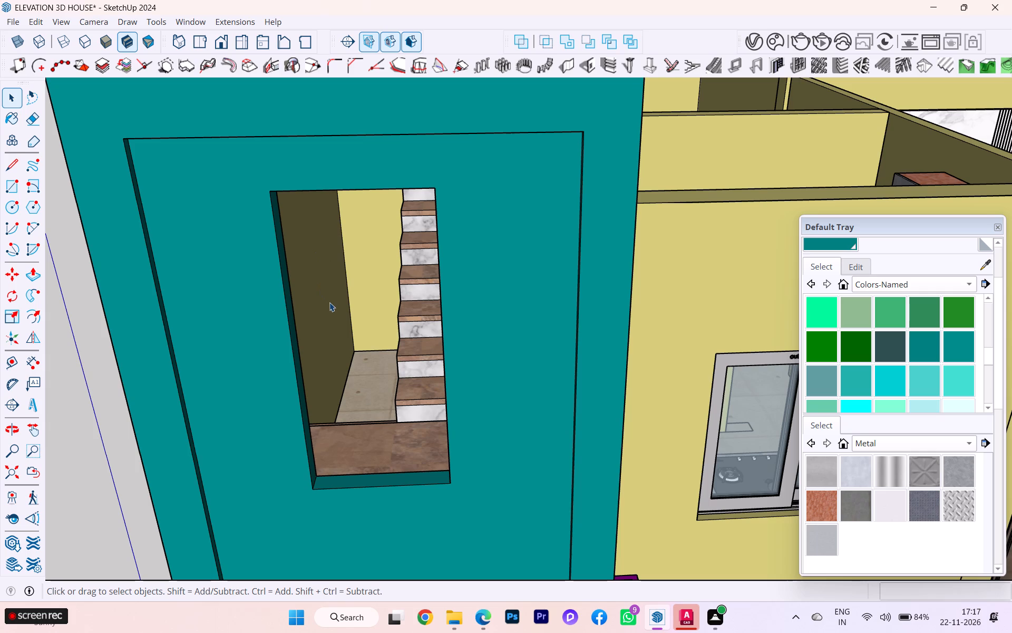
pyautogui.scroll(2, 291, 325)
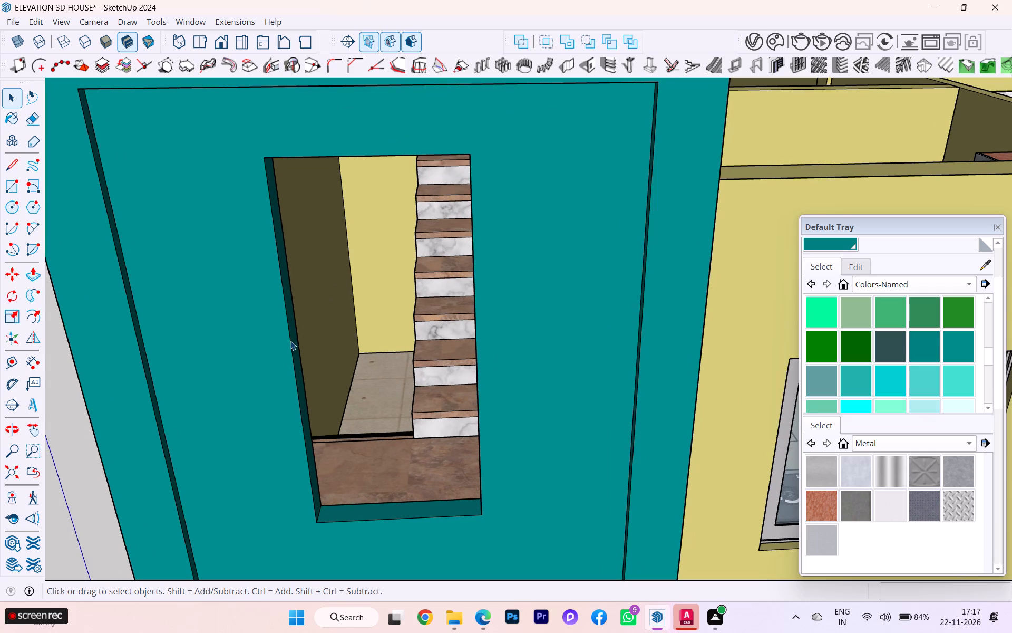
pyautogui.click(299, 337)
pyautogui.scroll(-2, 303, 296)
pyautogui.scroll(1, 304, 298)
pyautogui.scroll(-6, 304, 298)
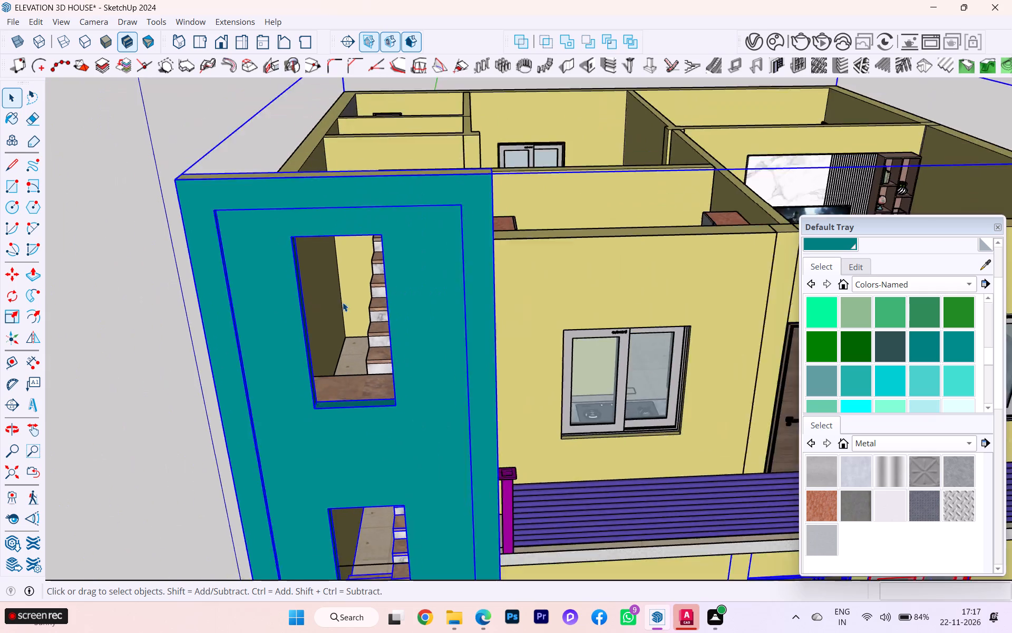
pyautogui.scroll(-2, 343, 302)
pyautogui.moveTo(369, 306); pyautogui.dragTo(440, 308, button='middle')
pyautogui.click(218, 325)
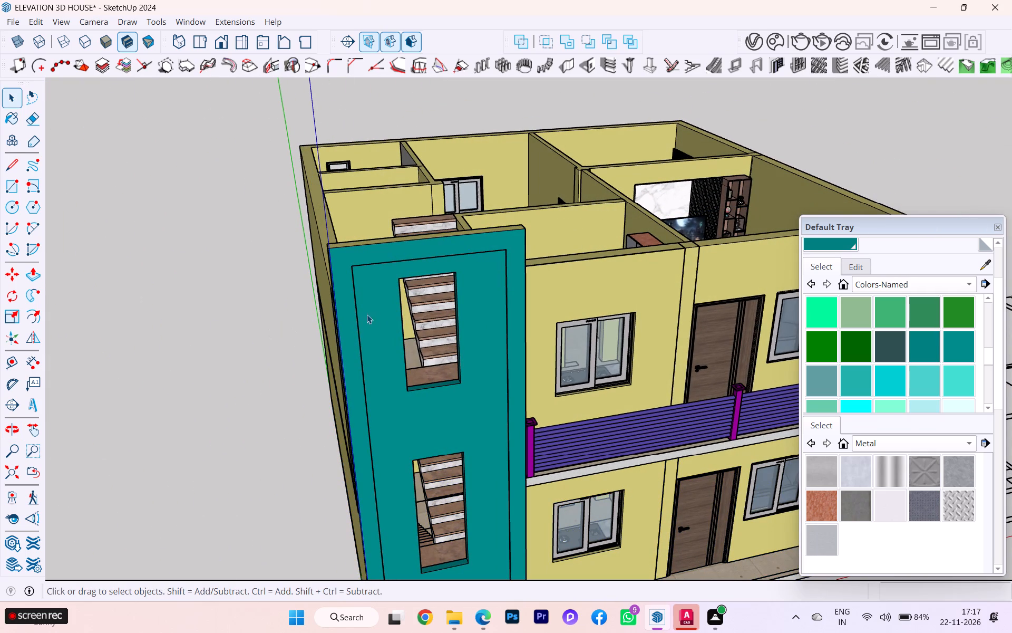
# Draw a two-point arc across the upper window opening, about 2' 3 7/8" wide with a bulge of about 9 5/16" reaching its head.
pyautogui.scroll(4, 412, 295)
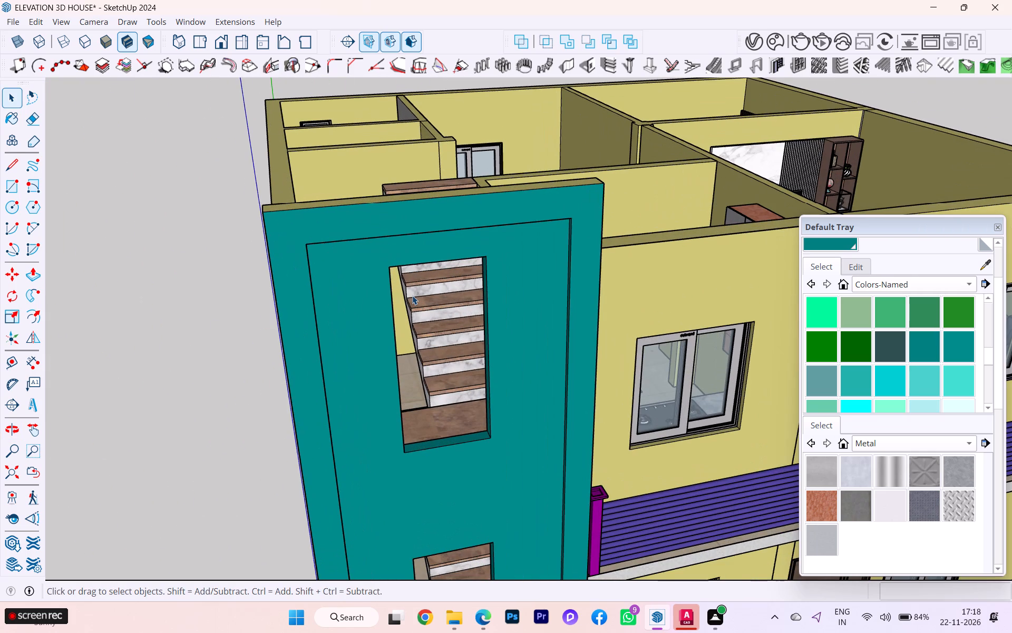
pyautogui.press('a')
pyautogui.scroll(1, 412, 295)
pyautogui.scroll(-1, 412, 295)
pyautogui.scroll(2, 412, 295)
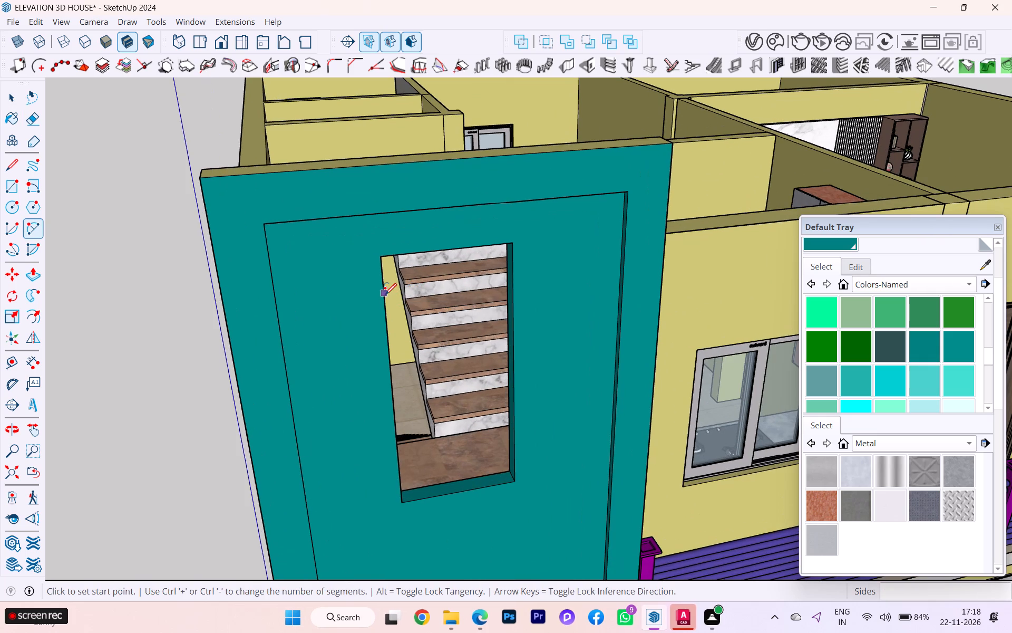
pyautogui.click(385, 299)
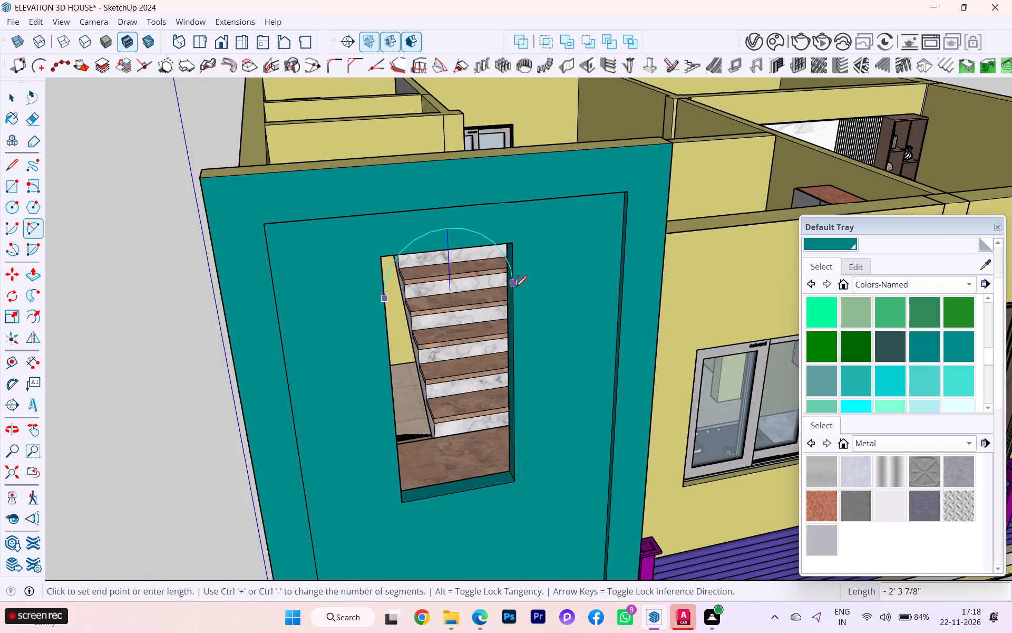
pyautogui.click(515, 287)
pyautogui.scroll(2, 434, 266)
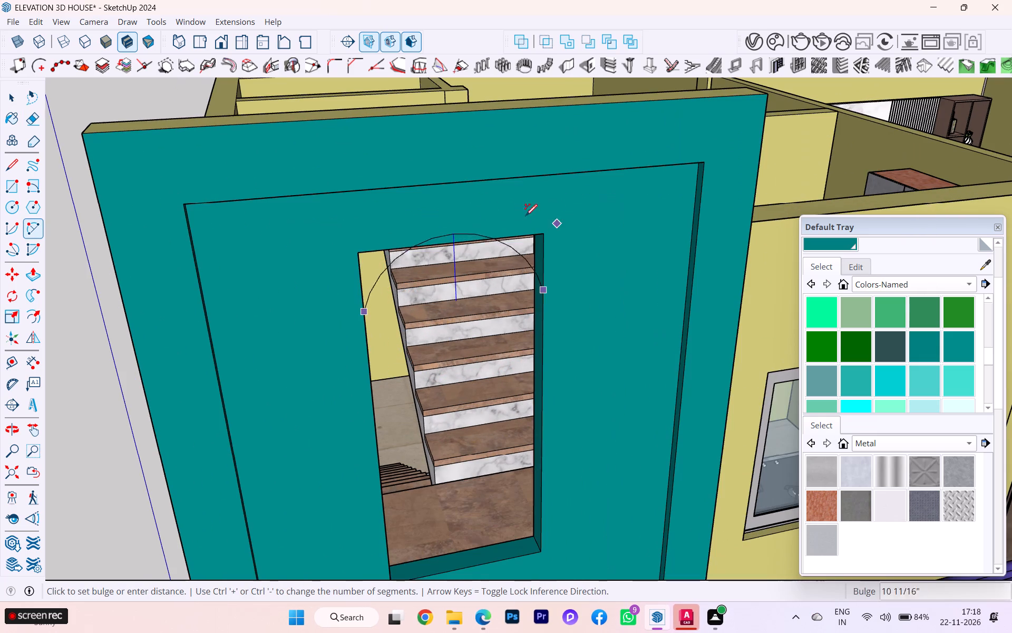
pyautogui.scroll(6, 458, 246)
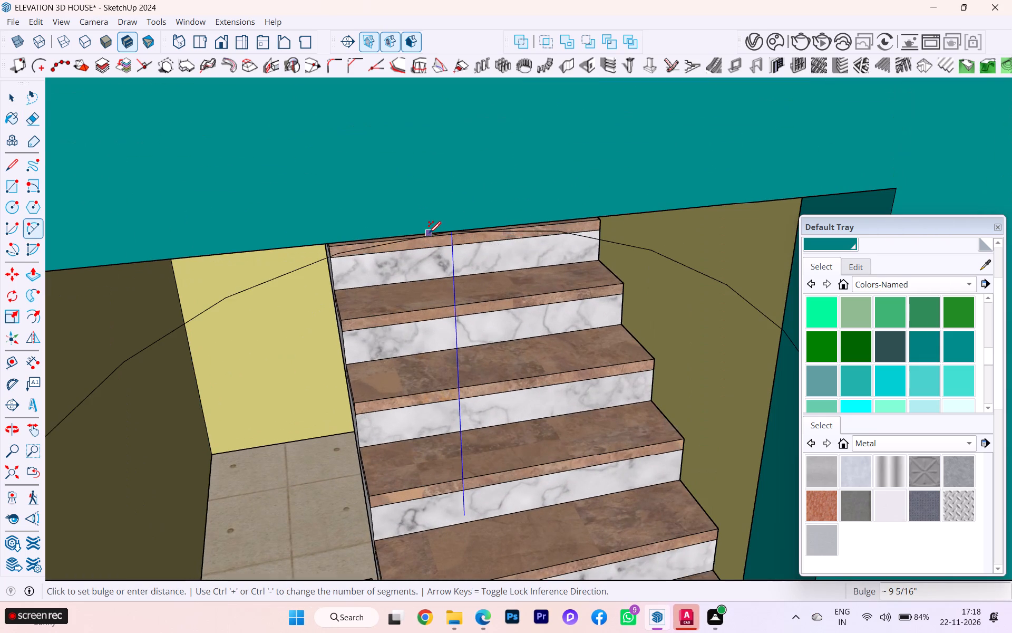
pyautogui.click(433, 231)
# Set the arc in the upper window opening to 25 segments.
pyautogui.scroll(-5, 500, 223)
pyautogui.scroll(1, 503, 223)
pyautogui.scroll(-3, 507, 224)
pyautogui.scroll(5, 450, 229)
pyautogui.scroll(-2, 446, 230)
pyautogui.scroll(3, 446, 230)
pyautogui.scroll(-1, 468, 231)
pyautogui.moveTo(463, 236); pyautogui.dragTo(305, 268, button='middle')
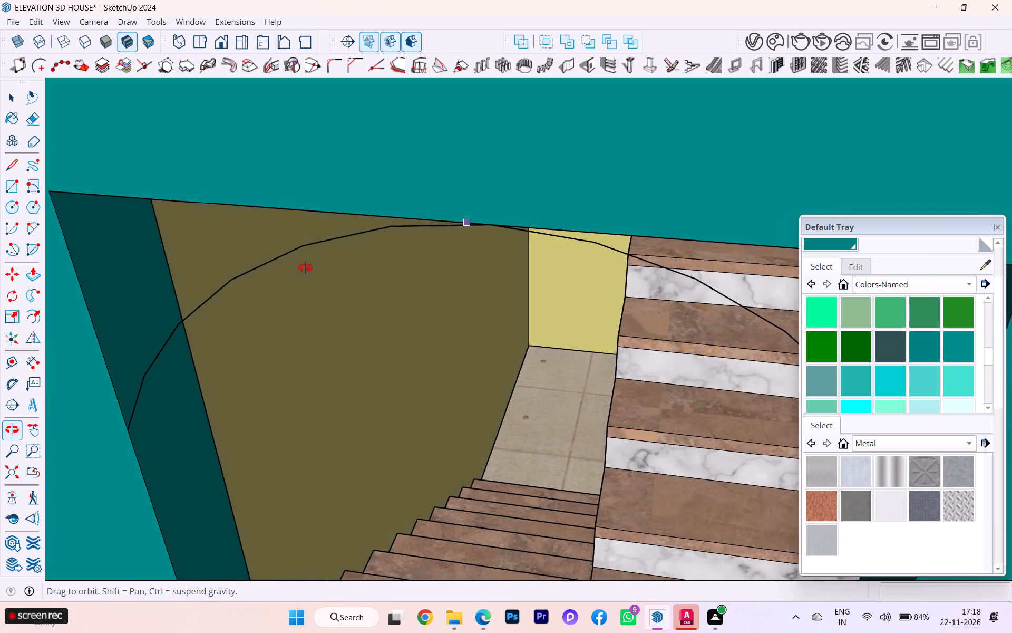
pyautogui.moveTo(305, 268); pyautogui.dragTo(369, 270, button='middle')
pyautogui.scroll(4, 439, 240)
pyautogui.scroll(-2, 441, 240)
pyautogui.scroll(-1, 378, 258)
pyautogui.scroll(1, 378, 260)
pyautogui.scroll(-1, 379, 261)
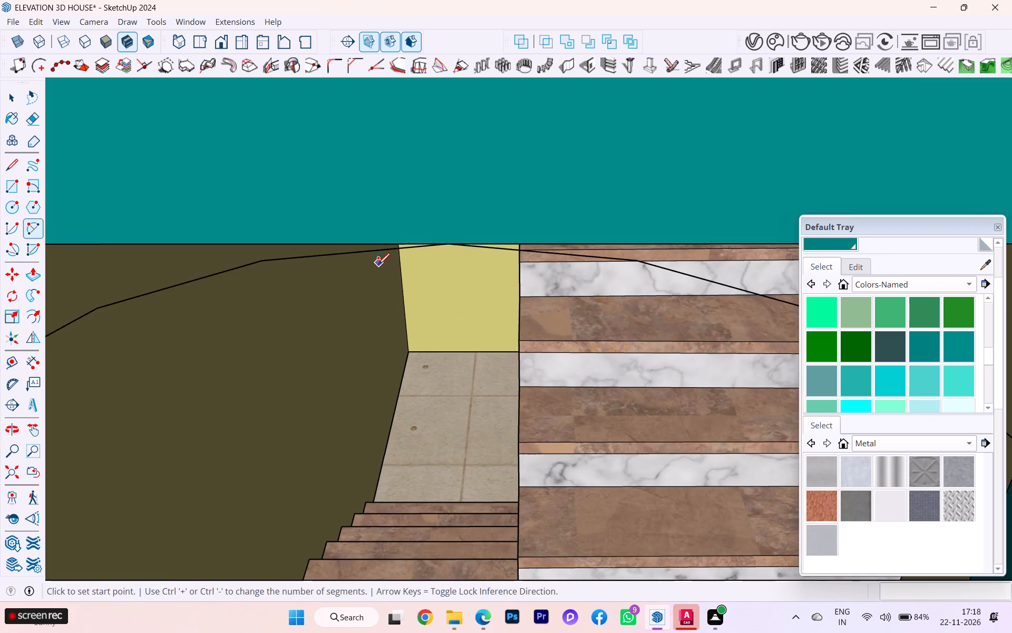
pyautogui.scroll(-3, 381, 268)
pyautogui.scroll(2, 427, 269)
pyautogui.scroll(-3, 427, 269)
pyautogui.scroll(1, 427, 269)
pyautogui.scroll(-1, 427, 269)
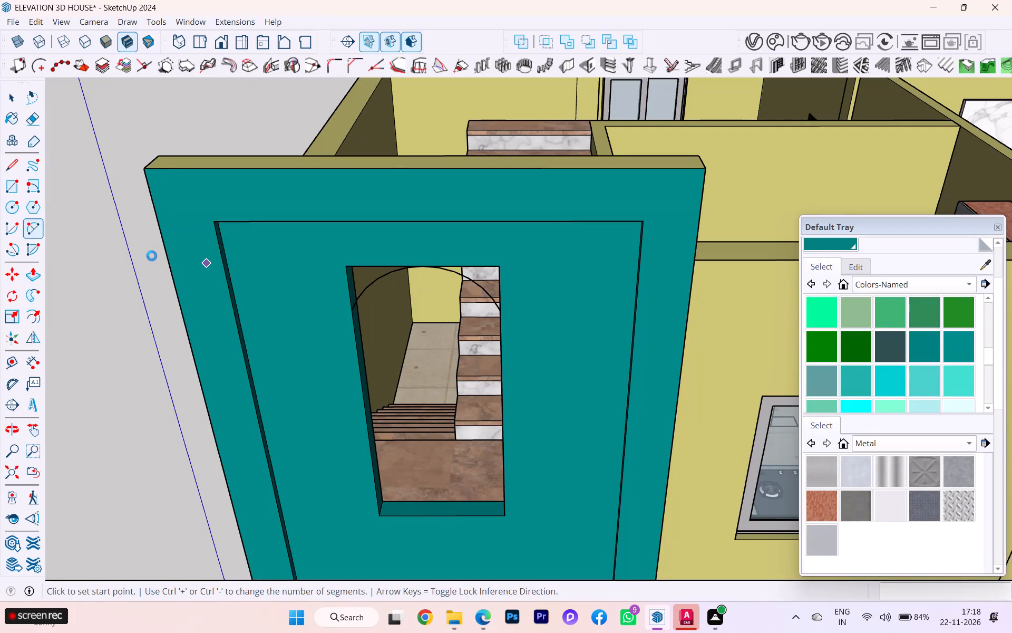
pyautogui.click(8, 105)
pyautogui.scroll(2, 346, 287)
pyautogui.scroll(-3, 346, 287)
pyautogui.scroll(2, 346, 286)
pyautogui.scroll(-2, 346, 286)
pyautogui.scroll(1, 346, 286)
pyautogui.click(369, 294)
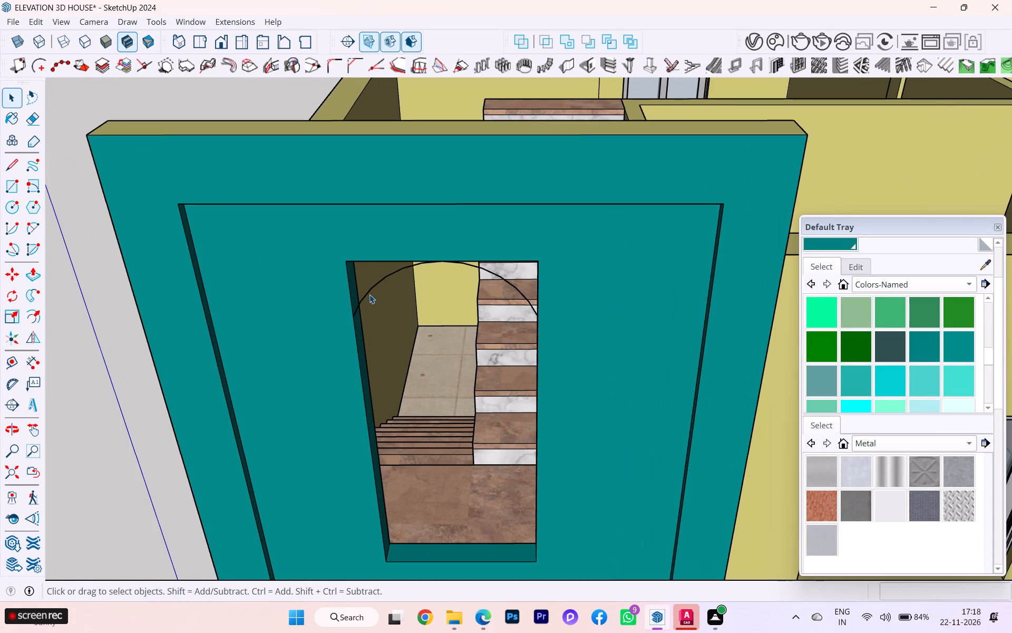
pyautogui.scroll(3, 879, 314)
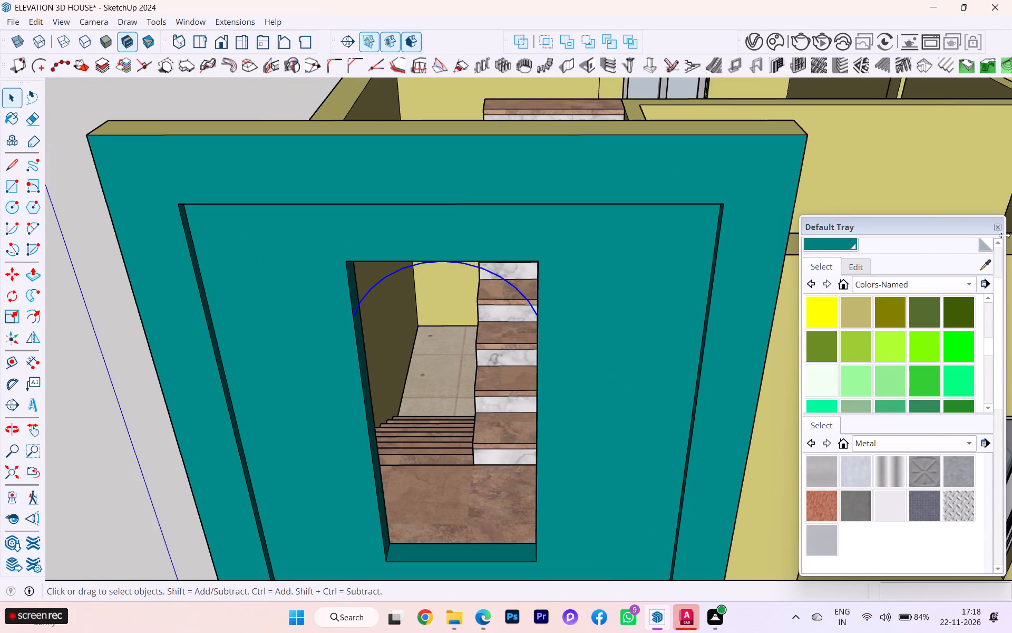
pyautogui.scroll(4, 952, 280)
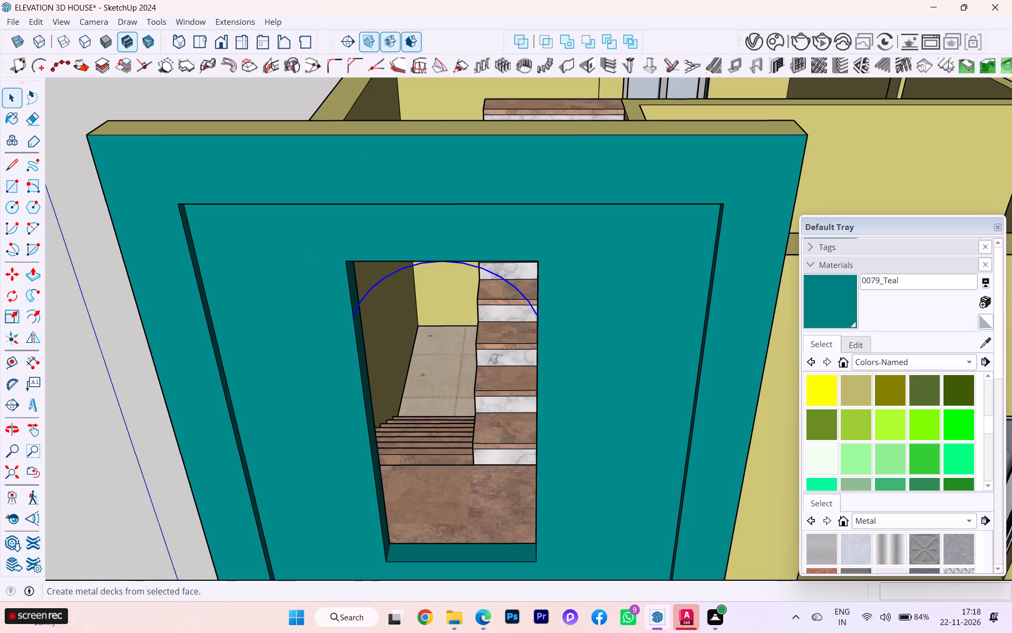
pyautogui.click(803, 261)
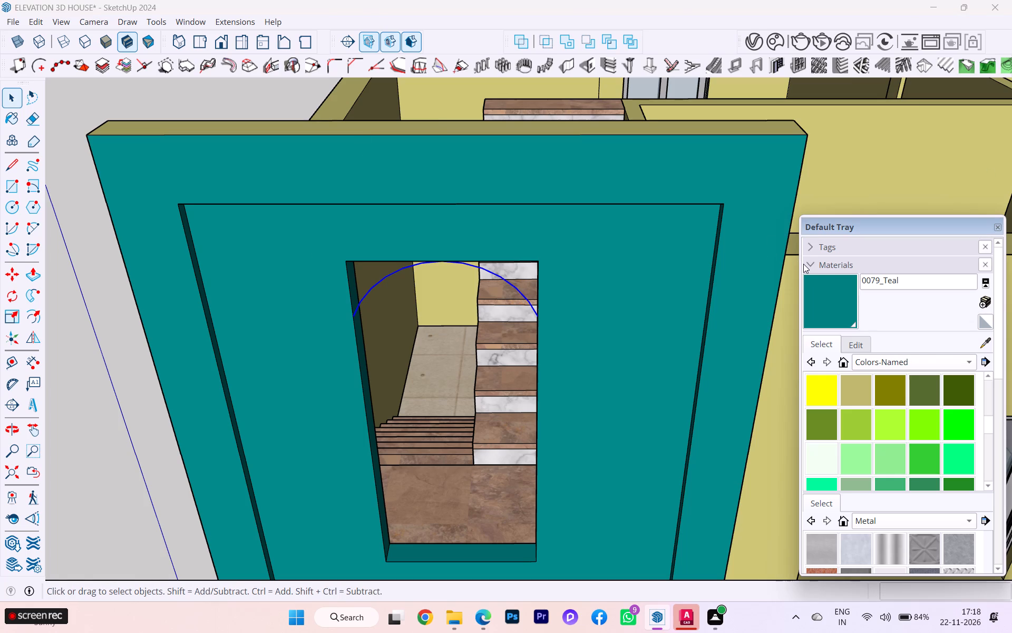
pyautogui.click(803, 264)
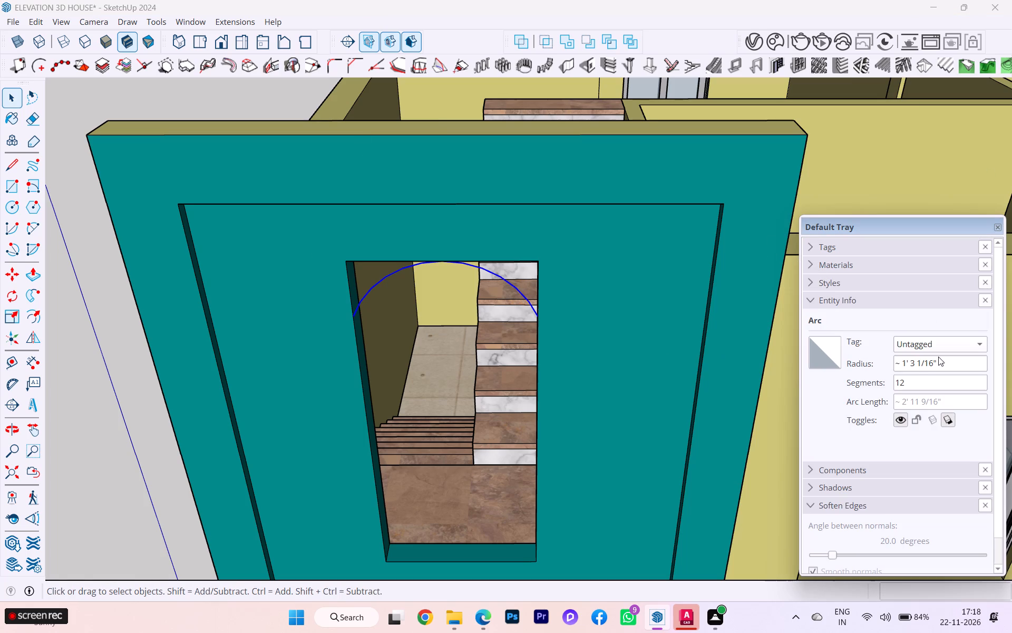
pyautogui.moveTo(910, 377); pyautogui.dragTo(892, 388)
pyautogui.press('BackSpace')
pyautogui.press('BackSpace')
pyautogui.write('25')
pyautogui.press('Return')
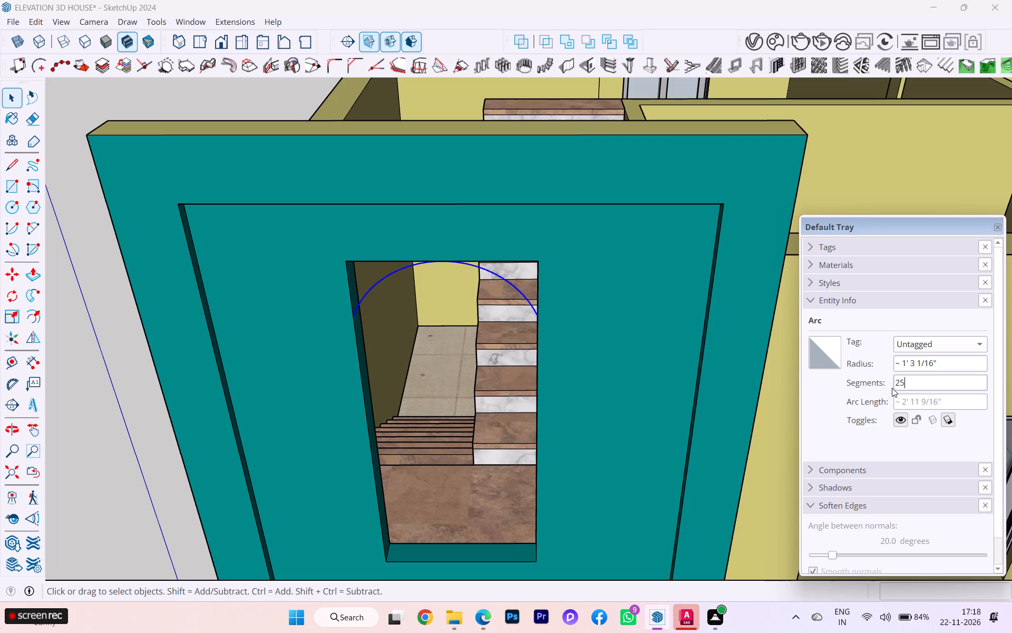
# Draw lines from one arc end up the jamb, across the opening's head and down to the other end, closing a face above the arc.
pyautogui.scroll(3, 582, 295)
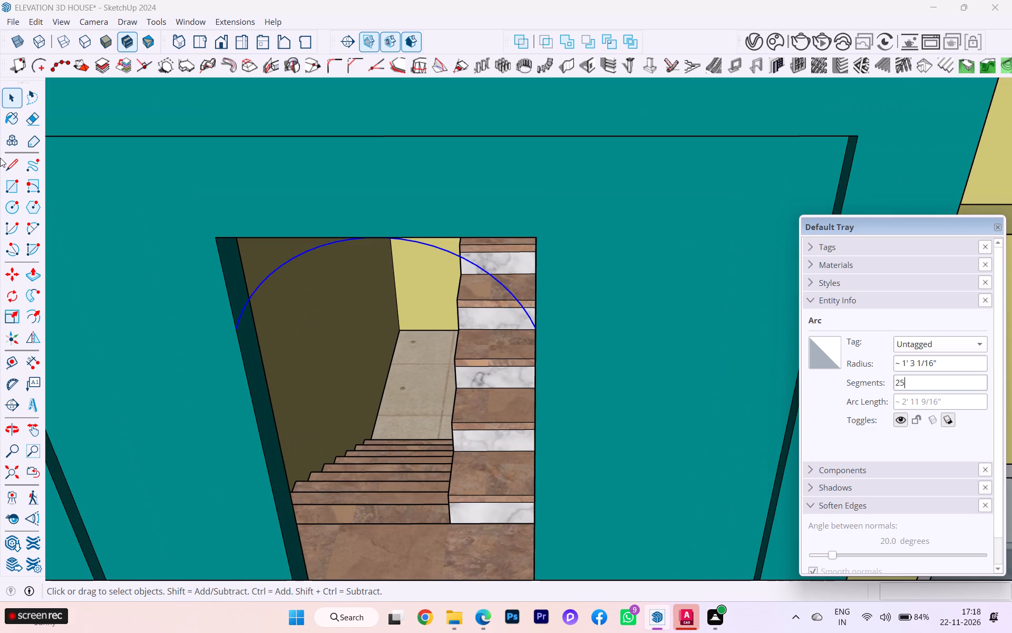
pyautogui.click(6, 170)
pyautogui.scroll(8, 188, 303)
pyautogui.scroll(-1, 262, 348)
pyautogui.scroll(2, 262, 348)
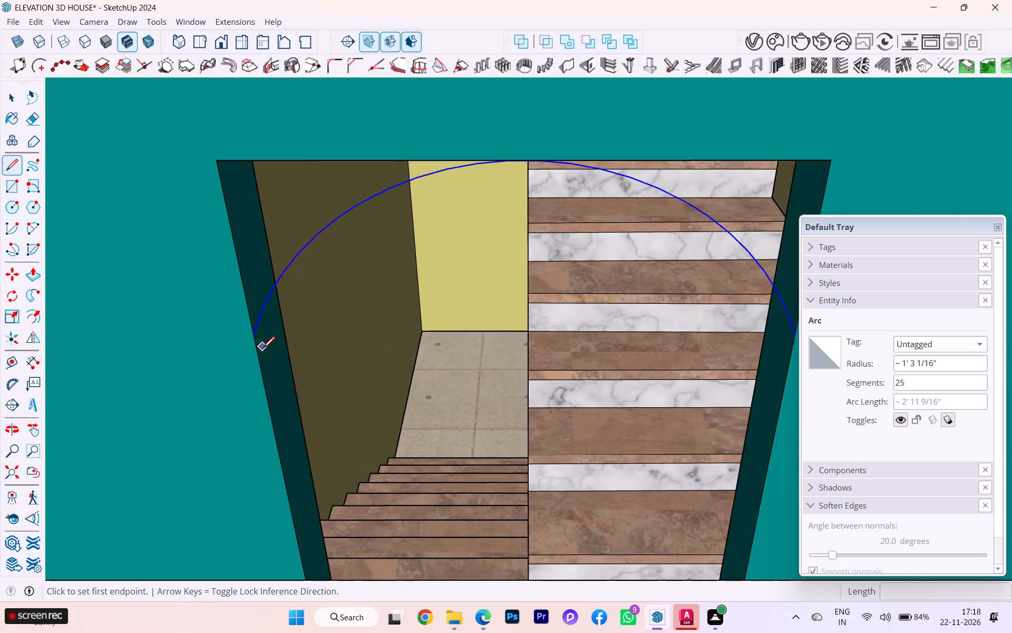
pyautogui.scroll(14, 263, 348)
pyautogui.click(244, 318)
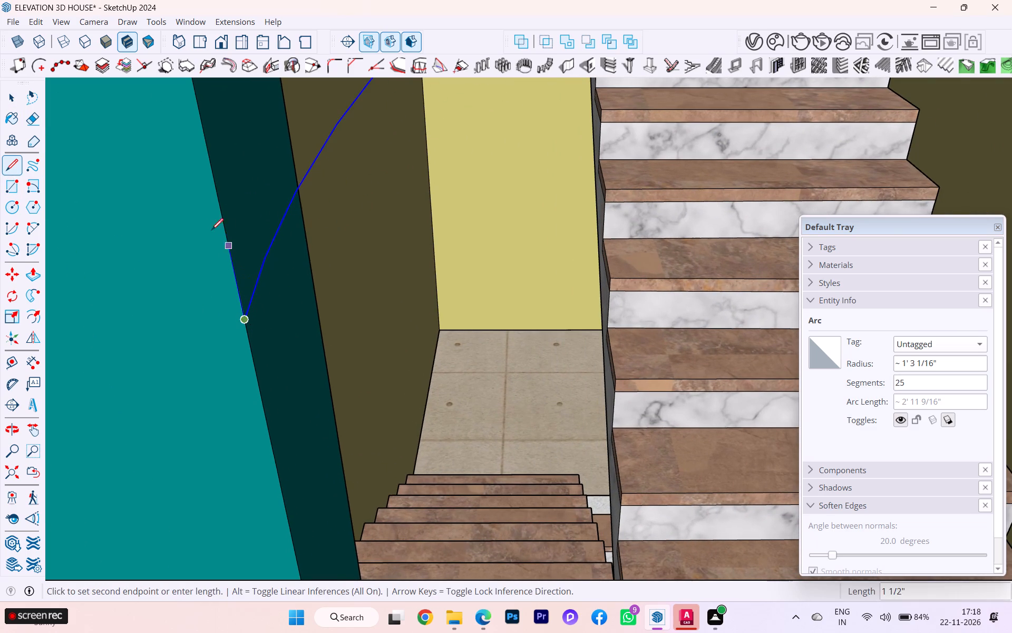
pyautogui.scroll(-6, 207, 227)
pyautogui.scroll(2, 237, 284)
pyautogui.scroll(-3, 237, 284)
pyautogui.scroll(2, 237, 284)
pyautogui.scroll(-2, 237, 284)
pyautogui.scroll(2, 237, 287)
pyautogui.scroll(-2, 237, 290)
pyautogui.press('Up')
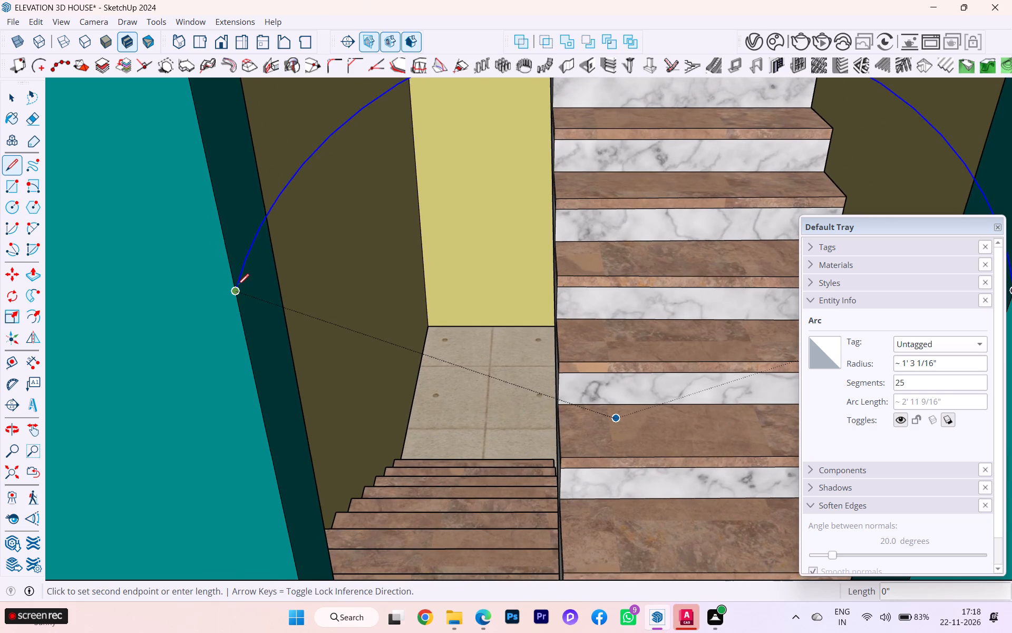
pyautogui.scroll(-4, 237, 287)
pyautogui.scroll(3, 237, 294)
pyautogui.scroll(-2, 237, 294)
pyautogui.scroll(2, 236, 312)
pyautogui.scroll(-3, 236, 313)
pyautogui.click(196, 108)
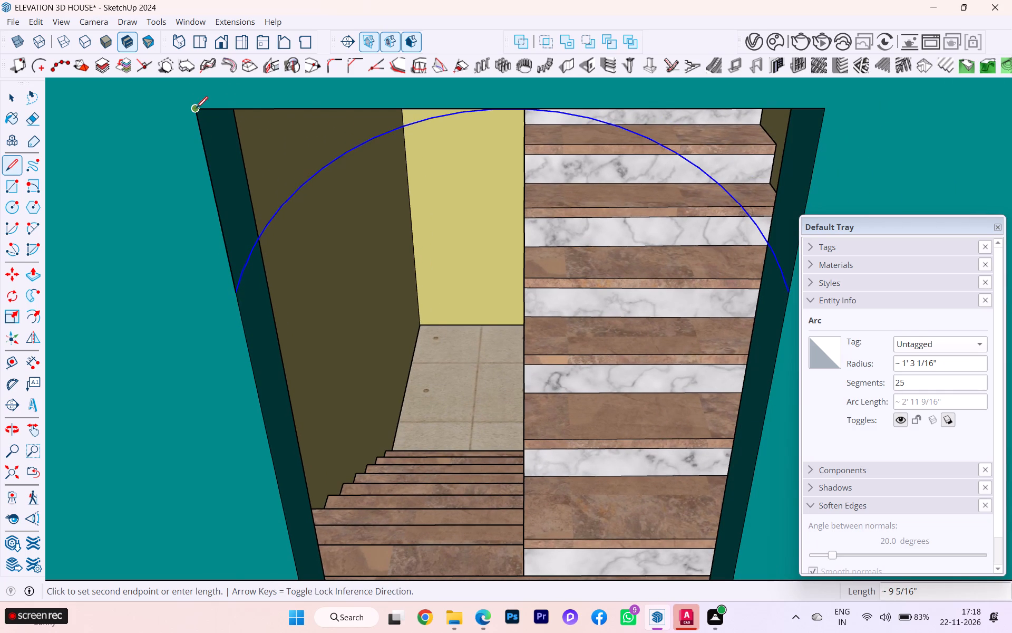
pyautogui.press('Right')
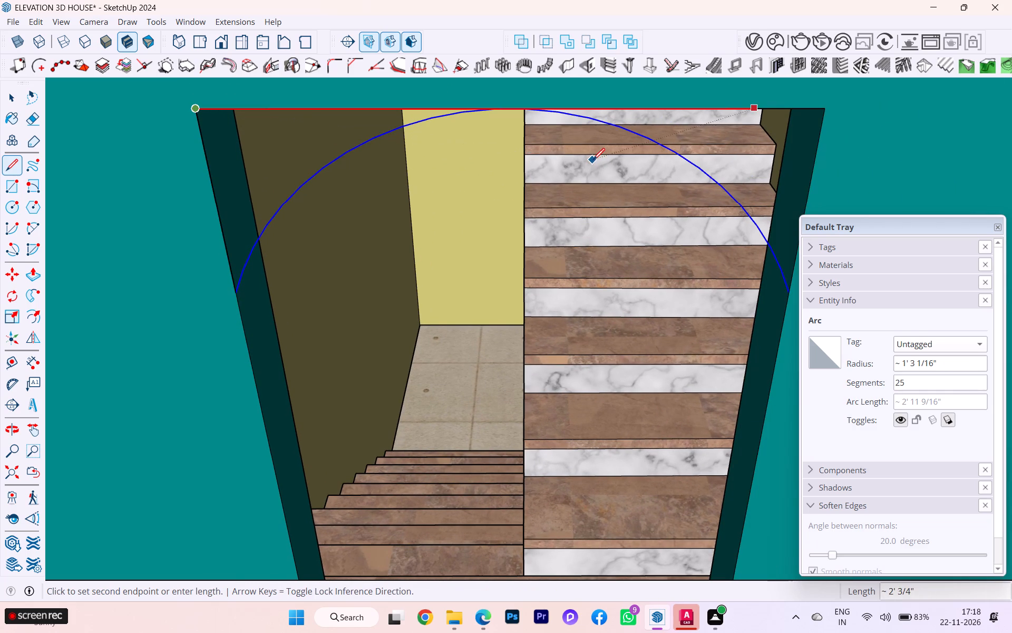
pyautogui.click(826, 105)
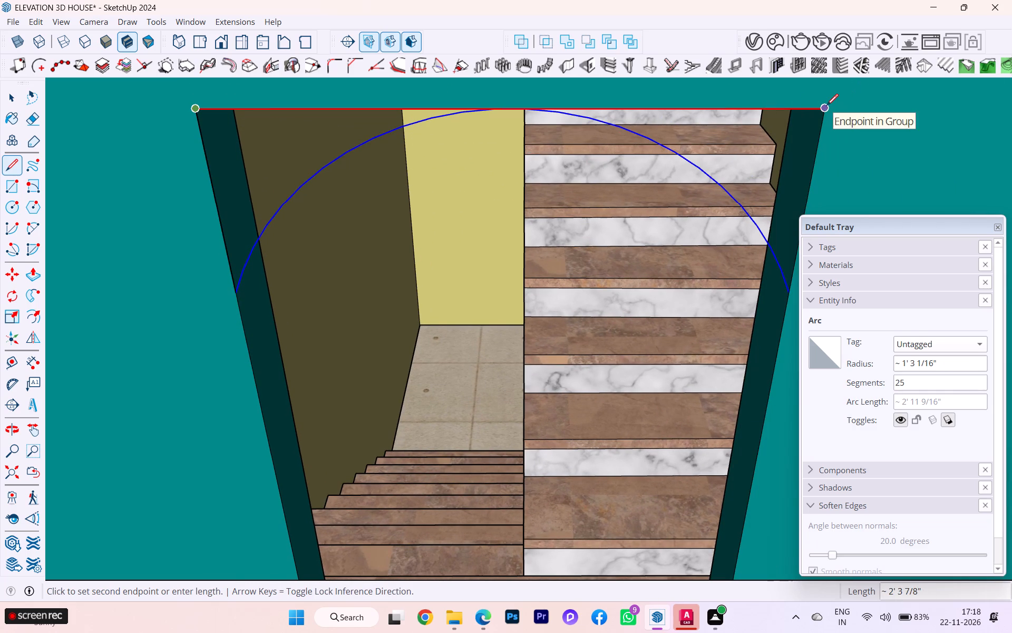
pyautogui.scroll(-4, 740, 234)
pyautogui.scroll(2, 755, 260)
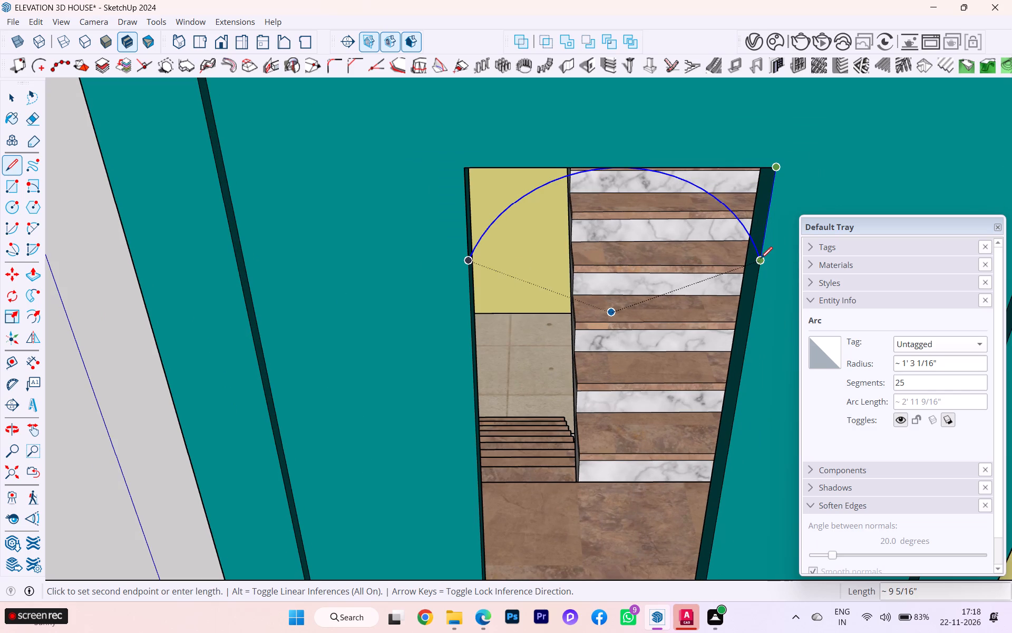
pyautogui.click(765, 265)
# Group the face above the arc together with its bounding edges.
pyautogui.scroll(-2, 548, 198)
pyautogui.scroll(1, 451, 181)
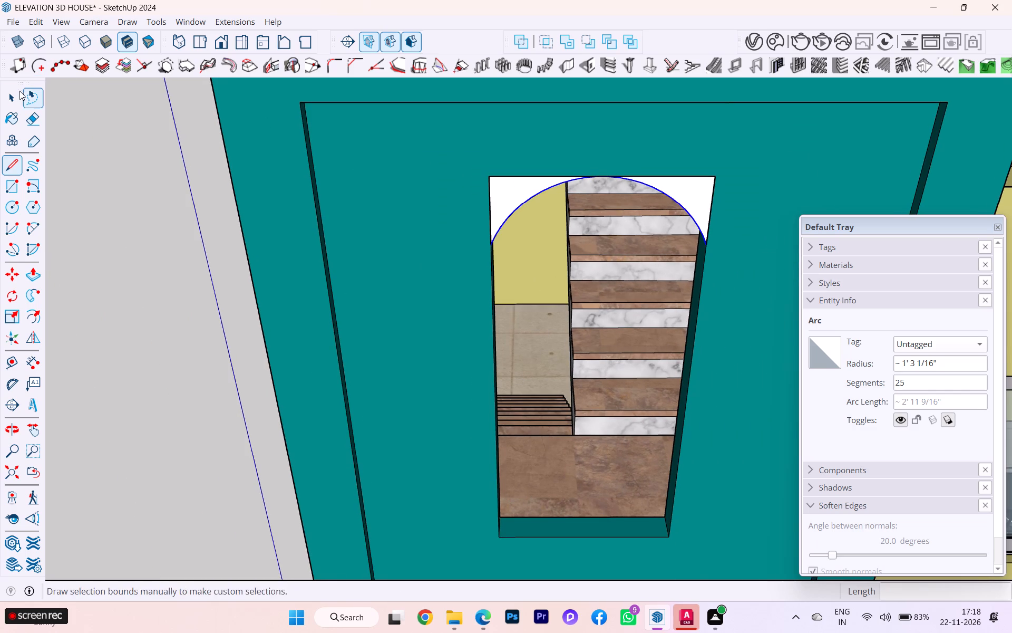
pyautogui.click(10, 99)
pyautogui.scroll(9, 498, 196)
pyautogui.doubleClick(521, 195)
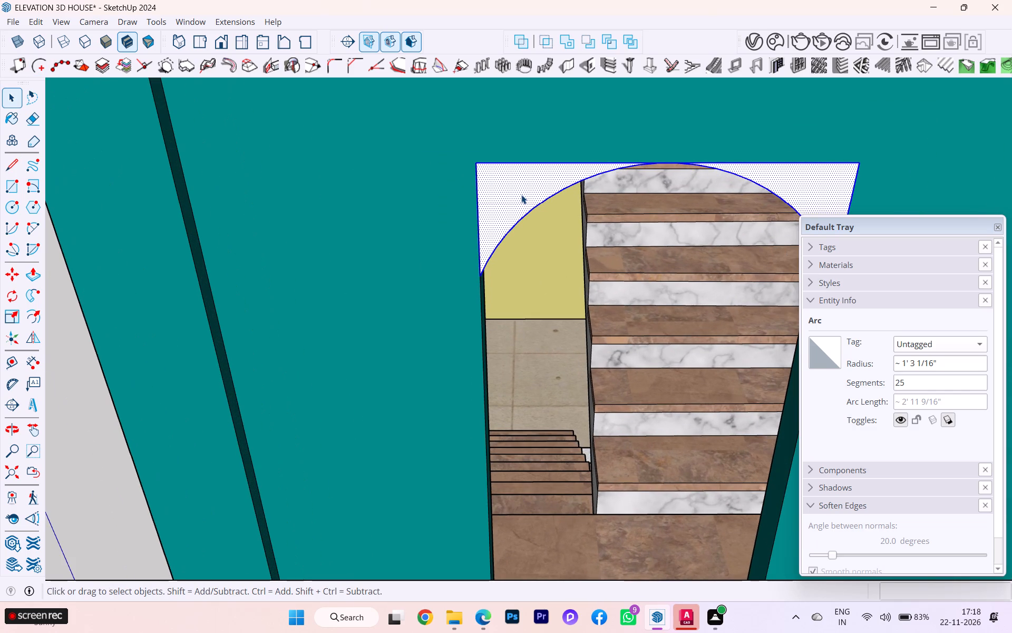
pyautogui.rightClick(522, 195)
pyautogui.click(593, 121)
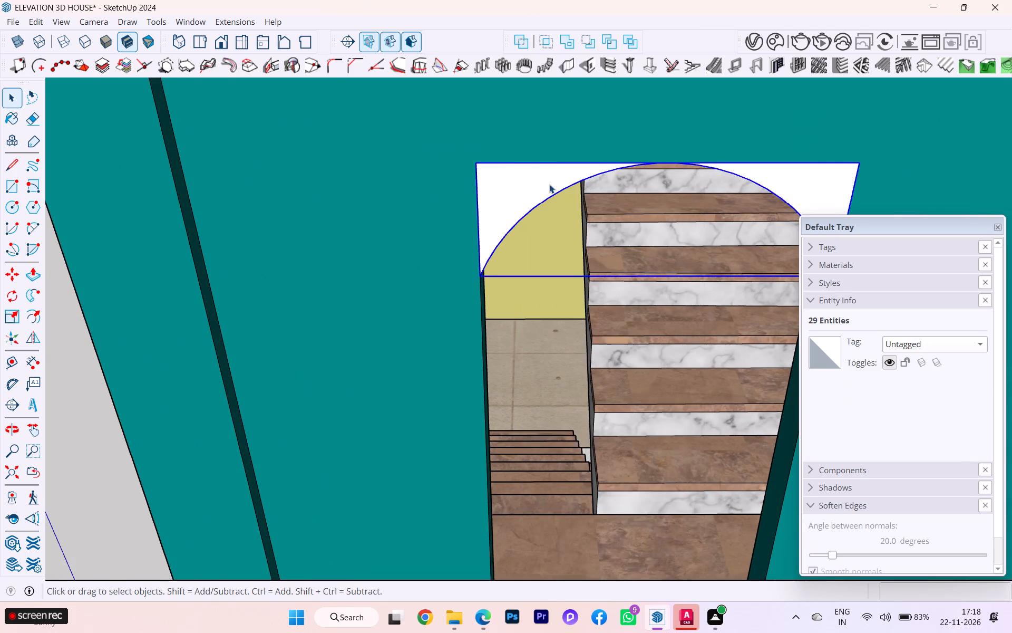
# Push the arched face inside its group back 4 1/2" to the opening's full depth, making a solid infill.
pyautogui.scroll(3, 543, 193)
pyautogui.scroll(-1, 515, 207)
pyautogui.moveTo(511, 207); pyautogui.dragTo(372, 188, button='middle')
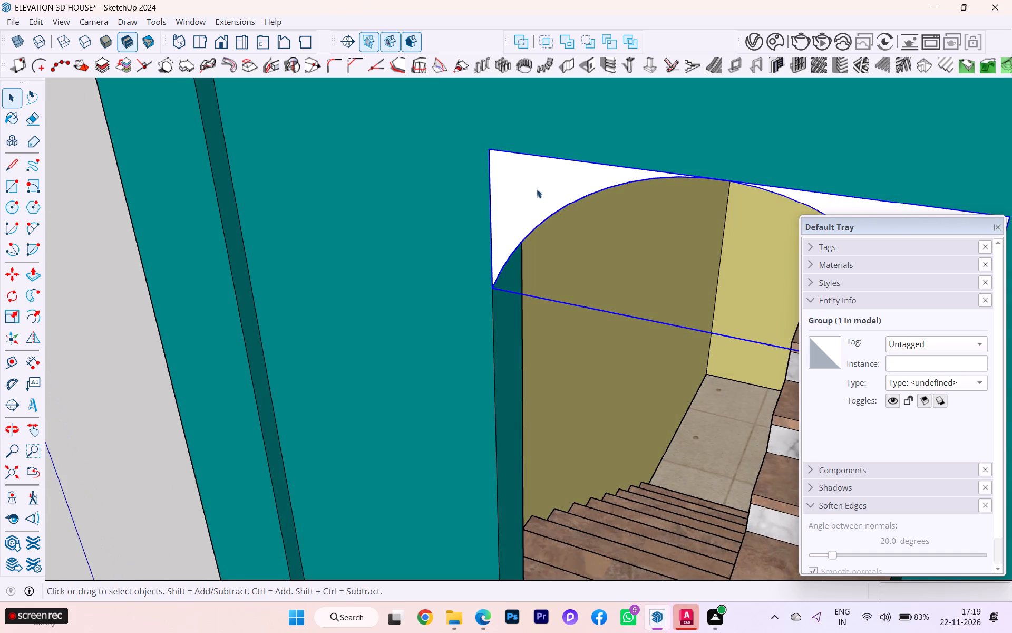
pyautogui.scroll(1, 537, 189)
pyautogui.doubleClick(536, 187)
pyautogui.click(534, 187)
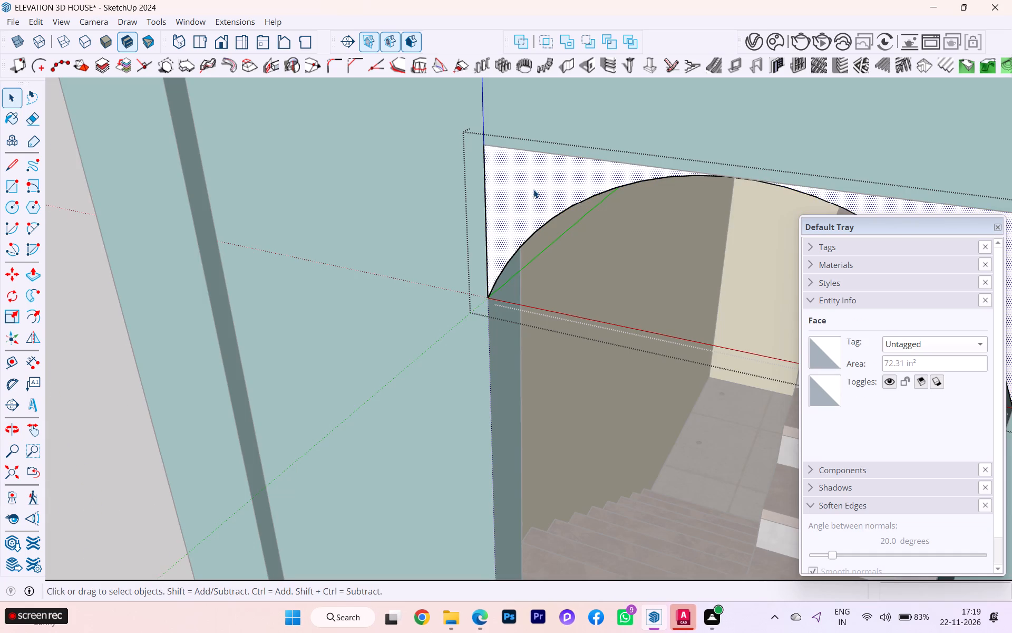
pyautogui.press('p')
pyautogui.click(532, 191)
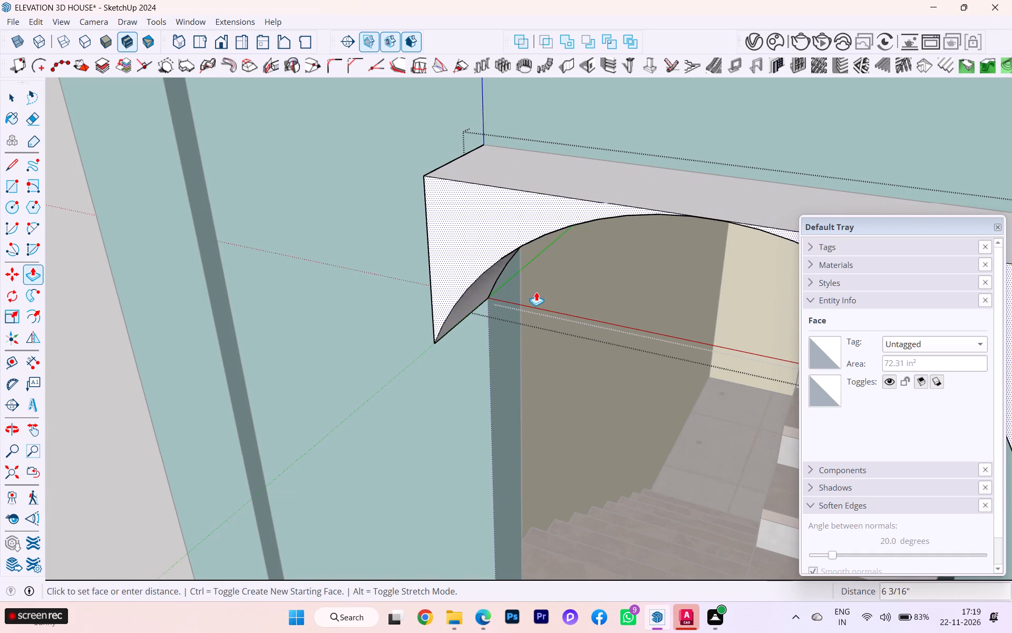
pyautogui.moveTo(556, 241); pyautogui.dragTo(368, 155, button='middle')
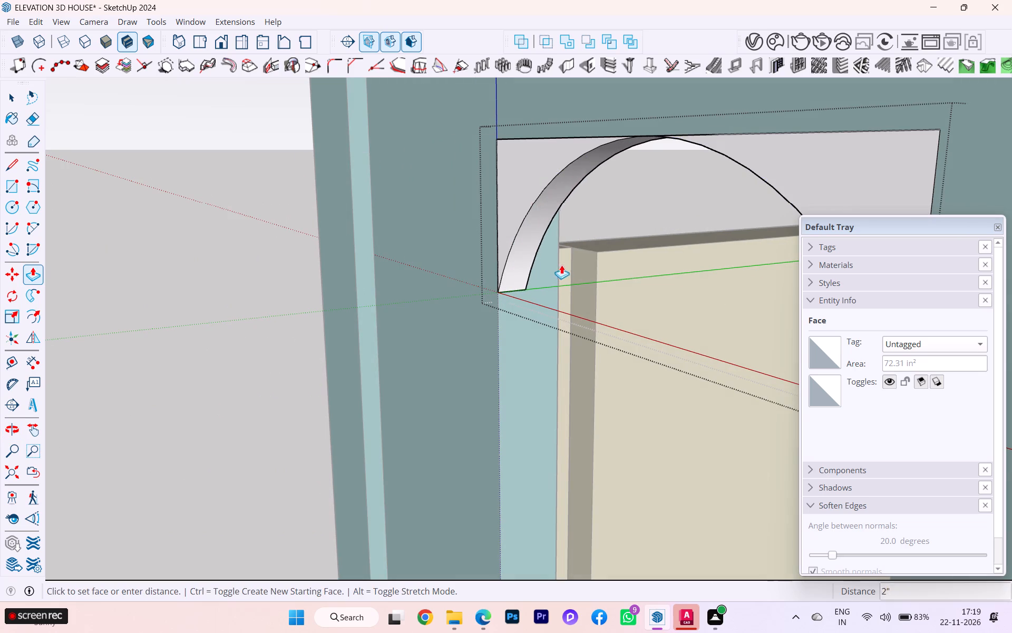
pyautogui.click(556, 294)
pyautogui.scroll(-2, 497, 277)
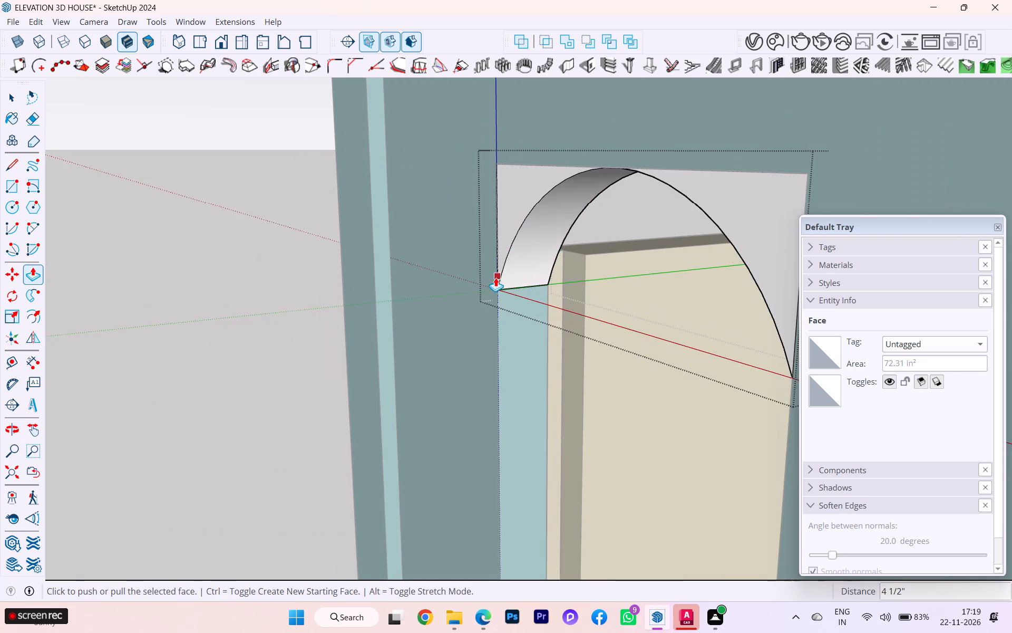
pyautogui.moveTo(483, 278); pyautogui.dragTo(873, 273, button='middle')
pyautogui.scroll(-9, 616, 239)
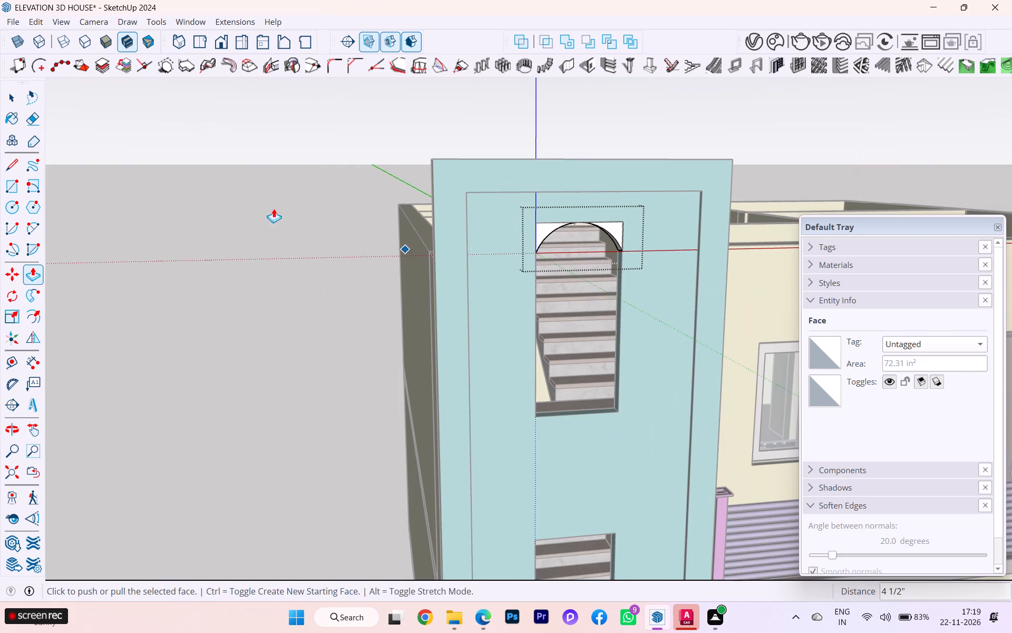
pyautogui.click(8, 91)
pyautogui.click(159, 229)
# Mirror a copy of the arched infill vertically to the upper opening's sill, offsetting the flip plane about 2' 2 7/16".
pyautogui.scroll(5, 496, 379)
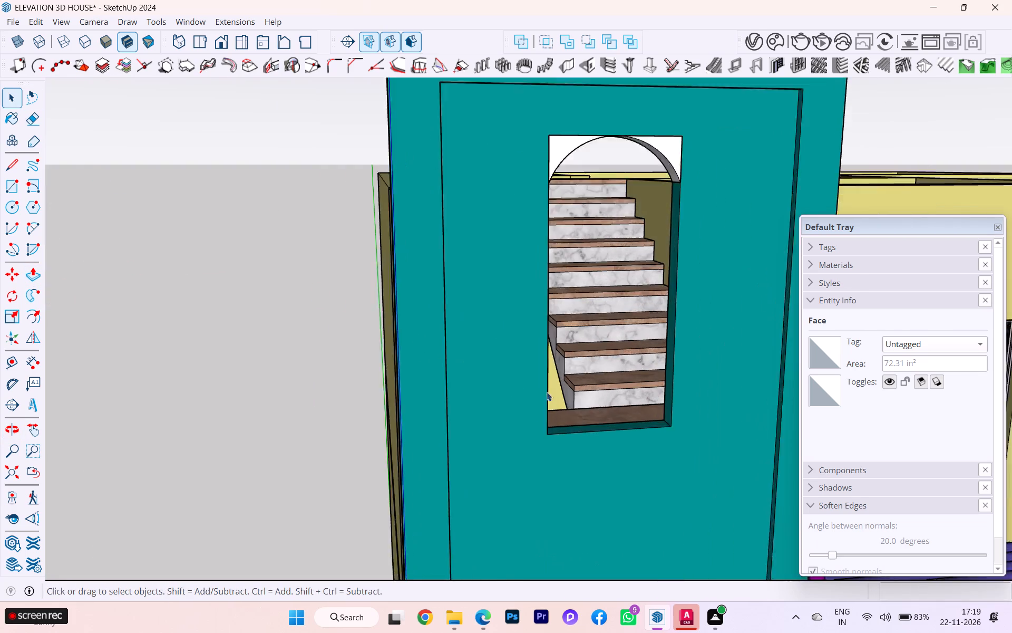
pyautogui.scroll(1, 547, 392)
pyautogui.scroll(-4, 600, 264)
pyautogui.moveTo(600, 264); pyautogui.dragTo(575, 300, button='middle')
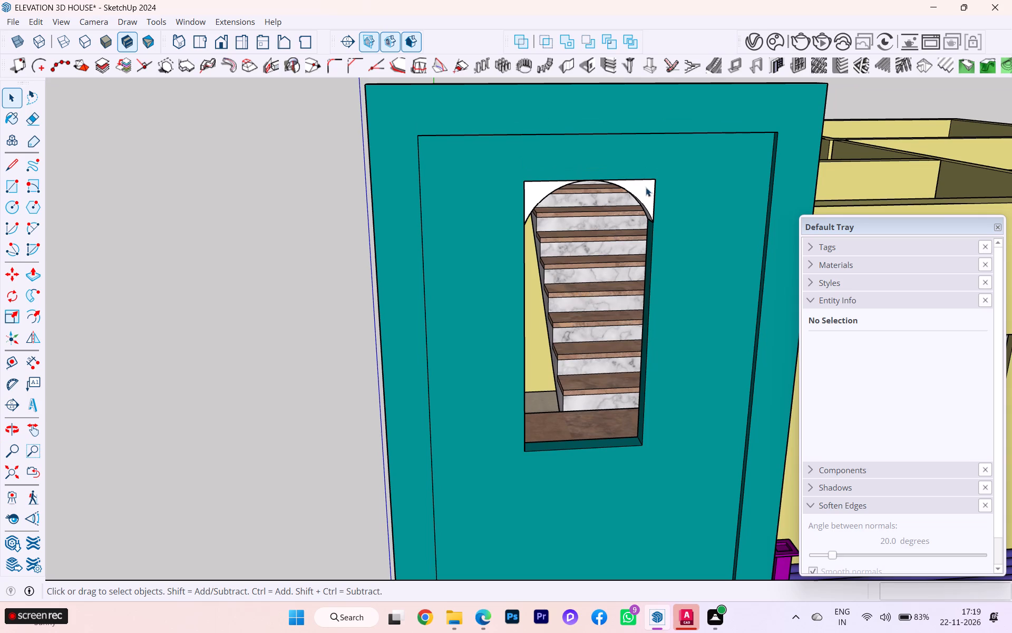
pyautogui.click(635, 189)
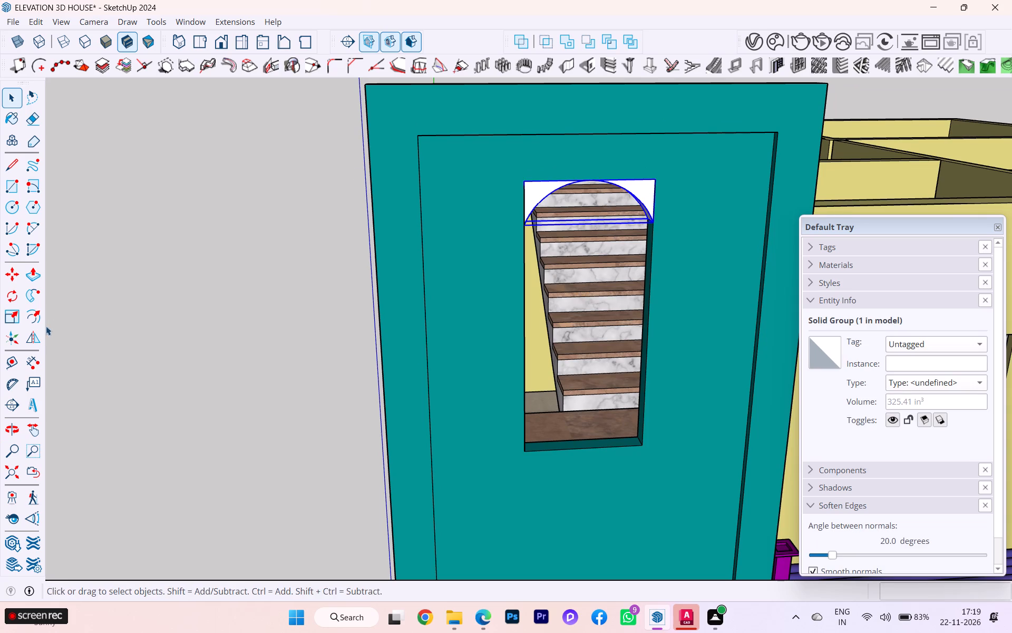
pyautogui.click(36, 339)
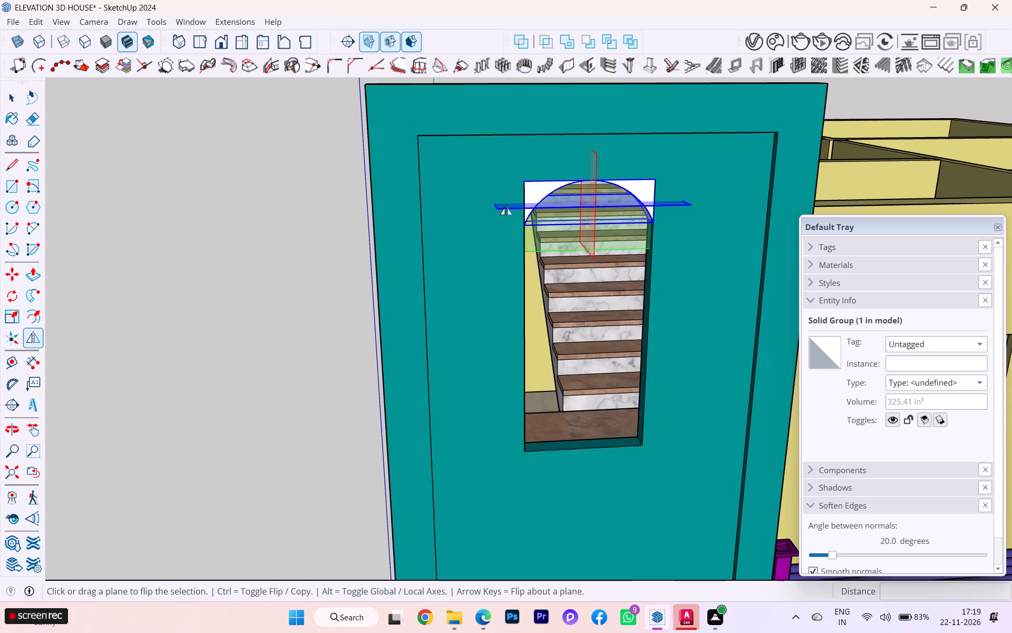
pyautogui.moveTo(506, 207); pyautogui.dragTo(517, 306)
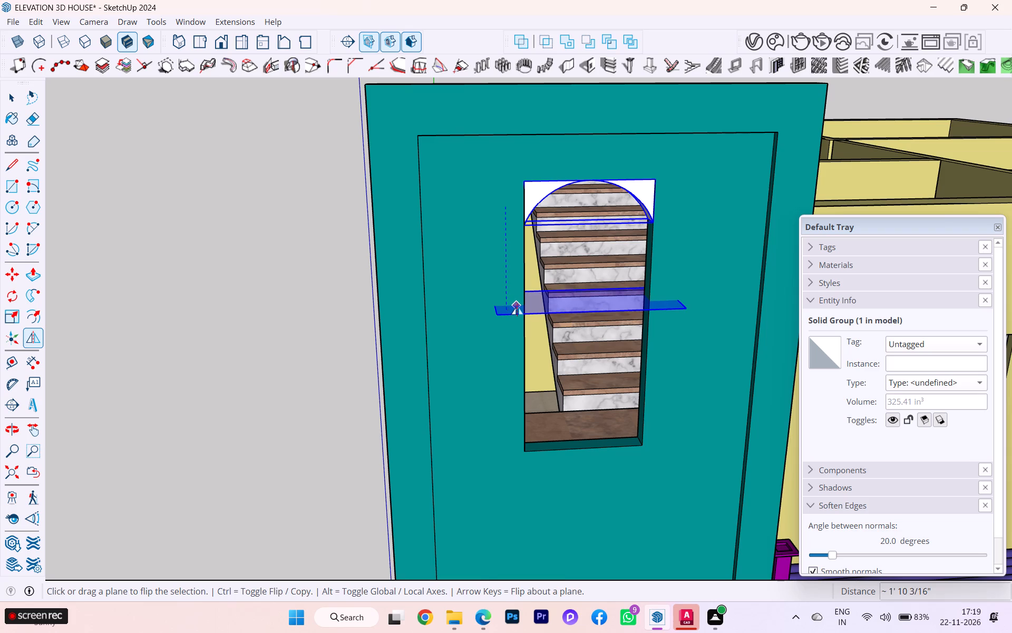
pyautogui.moveTo(517, 306); pyautogui.dragTo(521, 346)
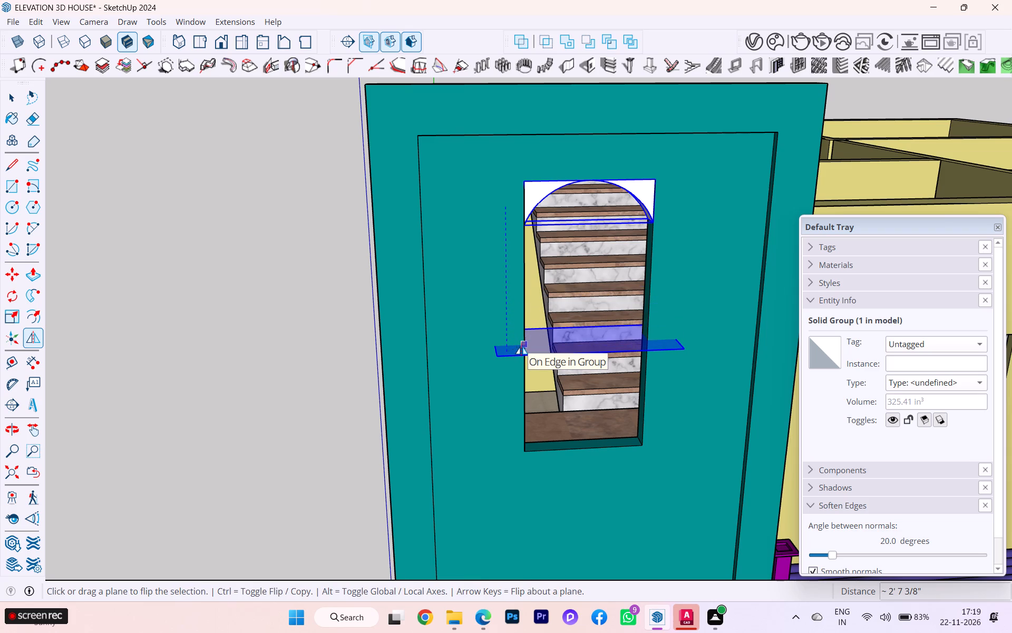
pyautogui.moveTo(521, 346); pyautogui.dragTo(525, 320)
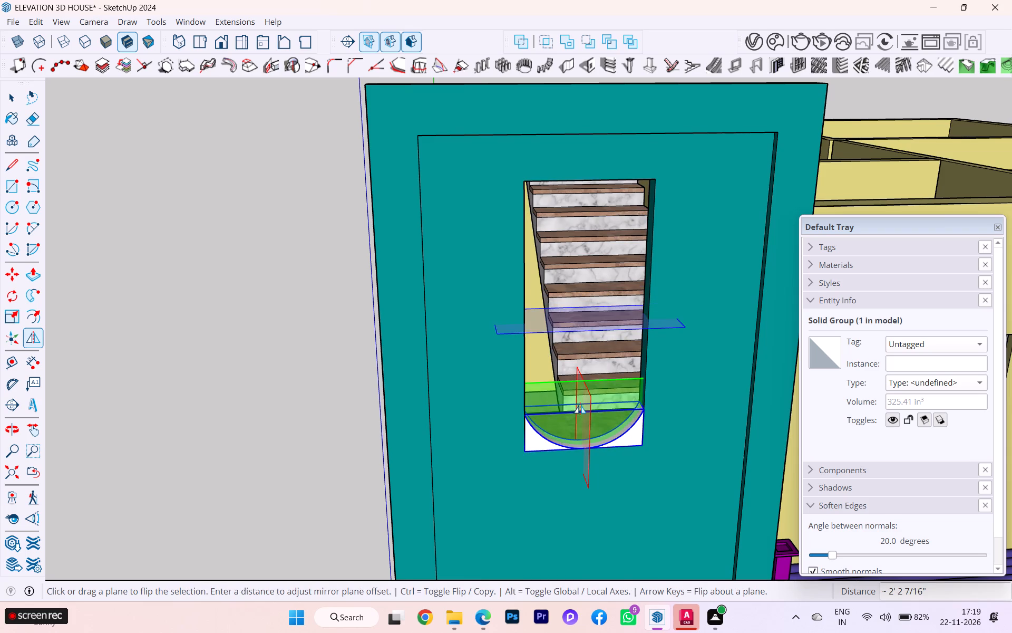
pyautogui.scroll(4, 586, 411)
pyautogui.scroll(-3, 622, 427)
pyautogui.scroll(1, 622, 427)
pyautogui.scroll(-2, 619, 420)
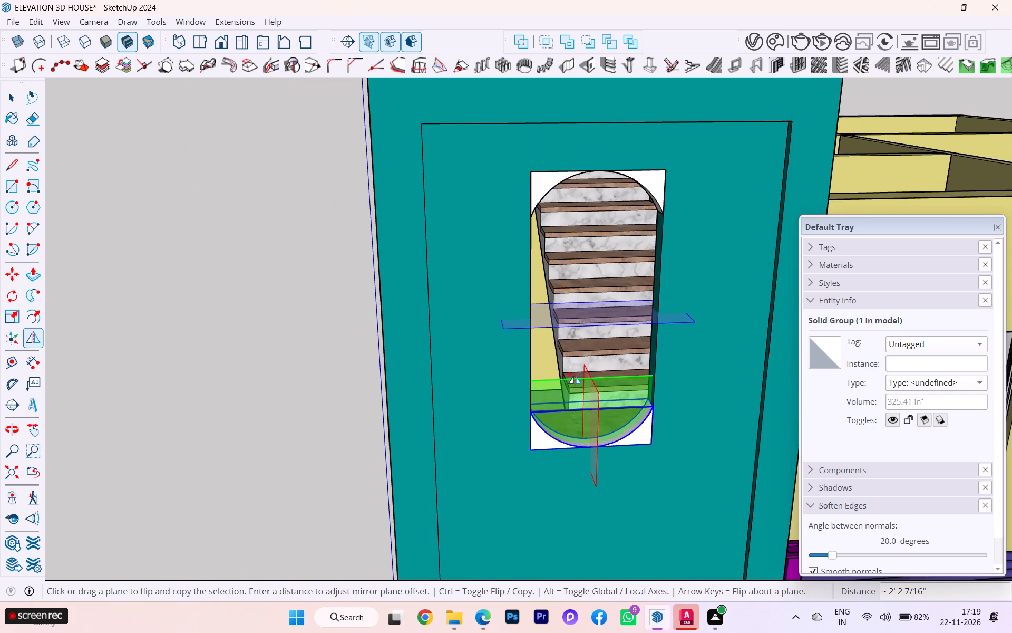
pyautogui.click(12, 100)
pyautogui.click(187, 181)
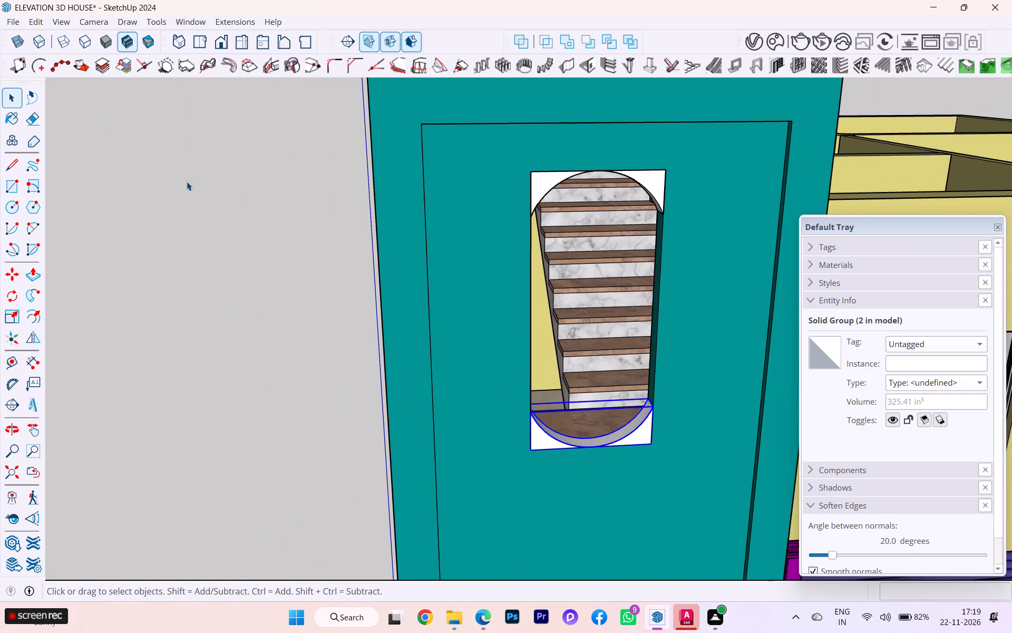
# Examine the upper opening's rounded ends and the plain lower opening across the front elevation.
pyautogui.scroll(-1, 248, 154)
pyautogui.scroll(1, 246, 154)
pyautogui.scroll(-1, 246, 154)
pyautogui.scroll(-1, 326, 210)
pyautogui.scroll(1, 328, 212)
pyautogui.scroll(-2, 332, 214)
pyautogui.scroll(1, 335, 215)
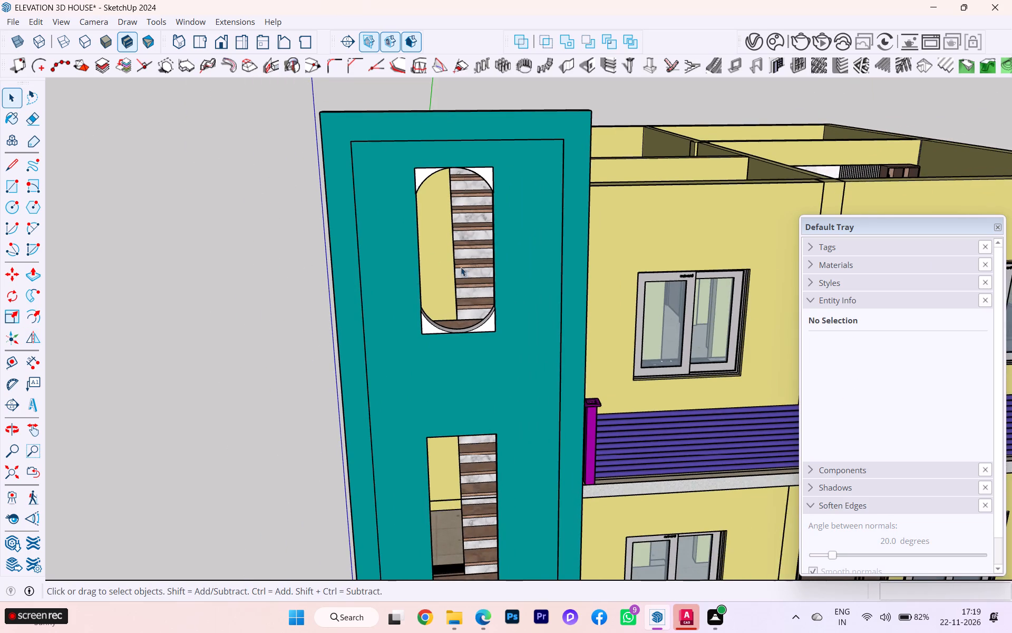
pyautogui.scroll(2, 466, 266)
pyautogui.scroll(-2, 379, 212)
pyautogui.scroll(2, 378, 212)
pyautogui.scroll(-2, 378, 212)
pyautogui.scroll(-3, 459, 286)
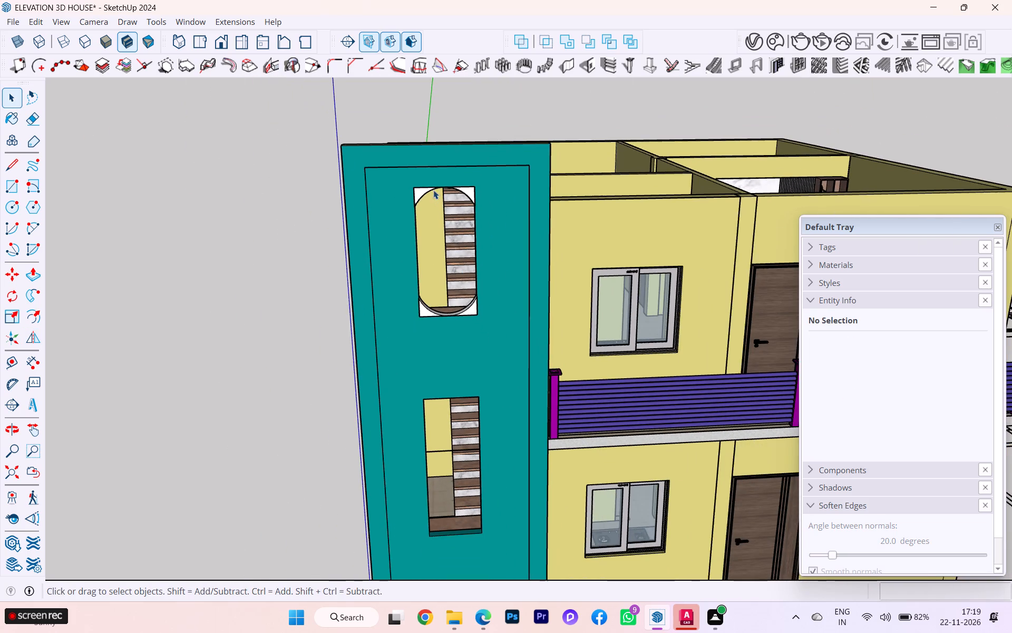
pyautogui.scroll(-2, 436, 201)
pyautogui.scroll(3, 465, 370)
pyautogui.scroll(-1, 444, 344)
pyautogui.moveTo(423, 352); pyautogui.dragTo(379, 359, button='middle')
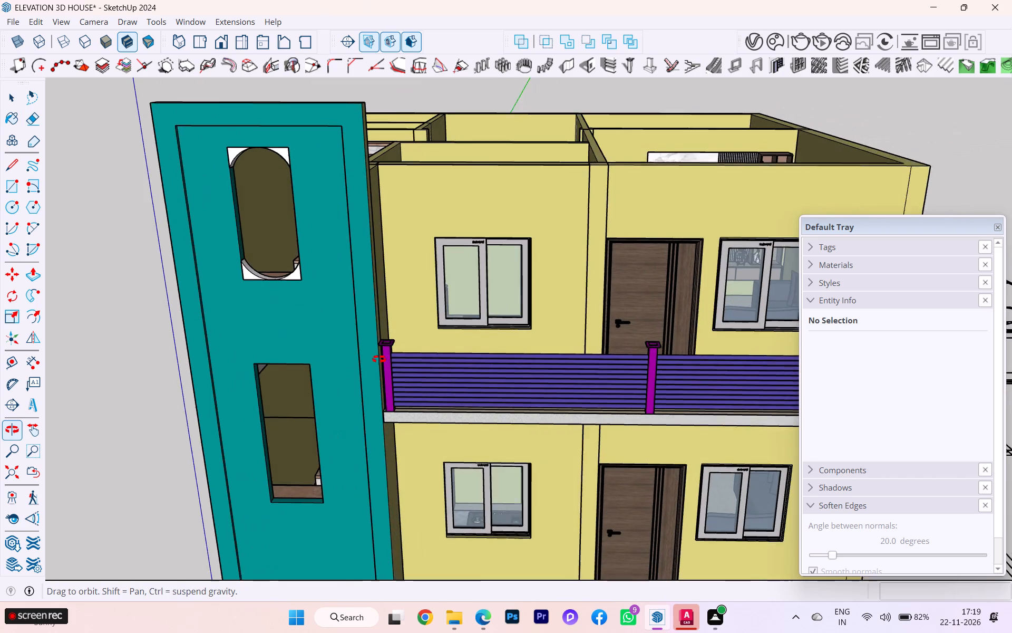
pyautogui.moveTo(379, 359); pyautogui.dragTo(429, 367, button='middle')
pyautogui.scroll(-2, 458, 344)
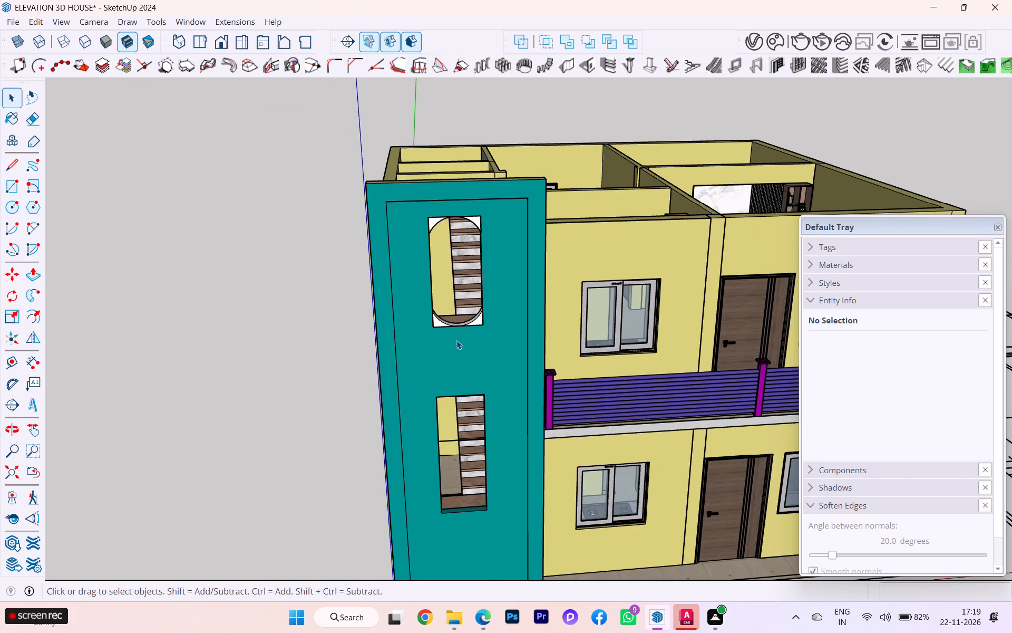
# Place vertical guides along both upper-opening jambs, about 1' 9 1/2" from the recess edge and 2' 3 7/8" apart.
pyautogui.scroll(5, 469, 388)
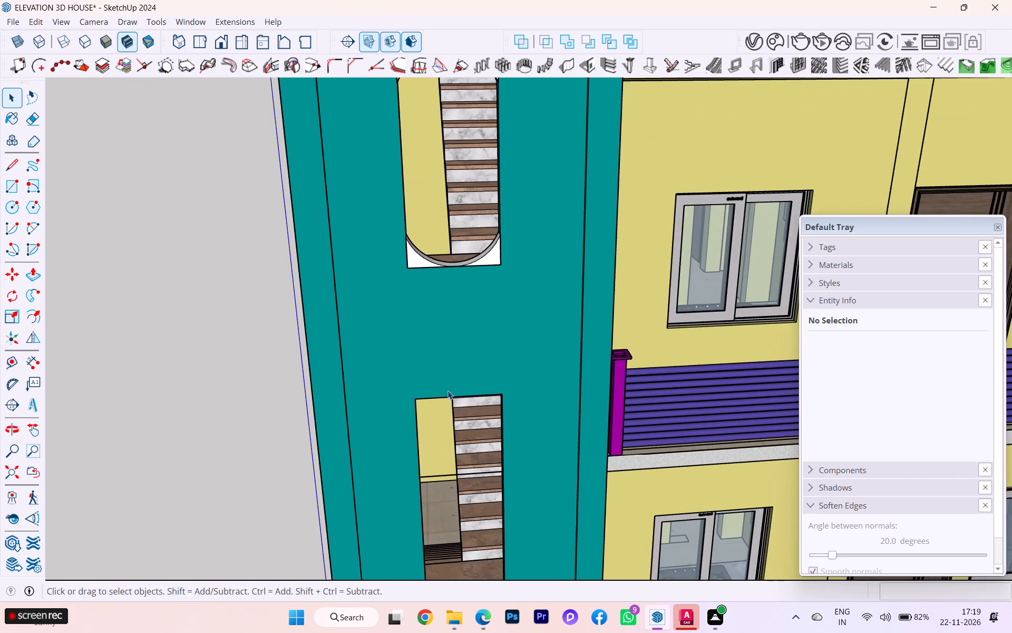
pyautogui.scroll(1, 445, 385)
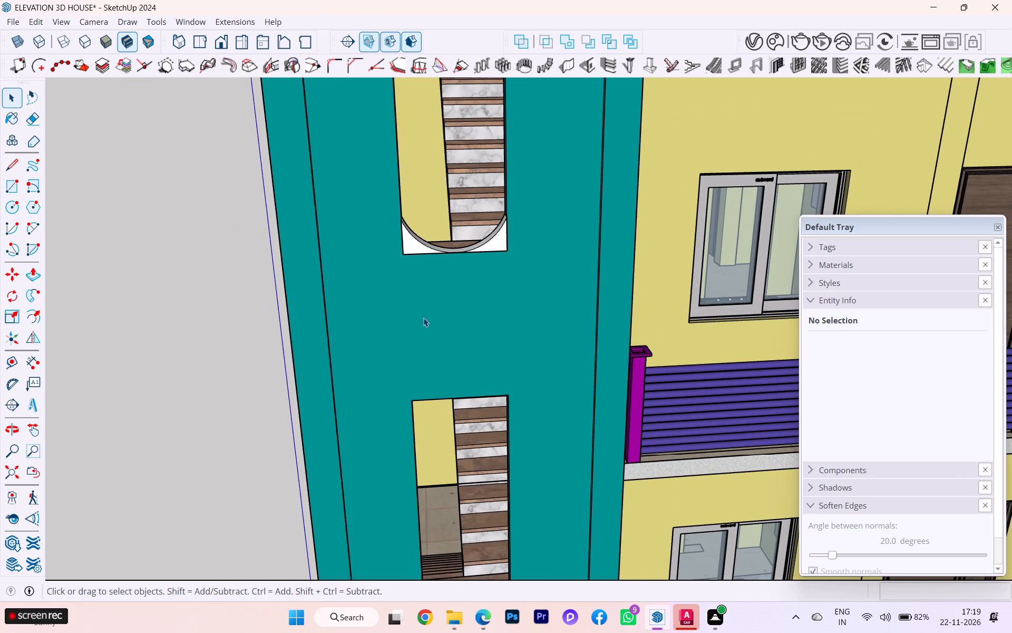
pyautogui.press('t')
pyautogui.click(331, 372)
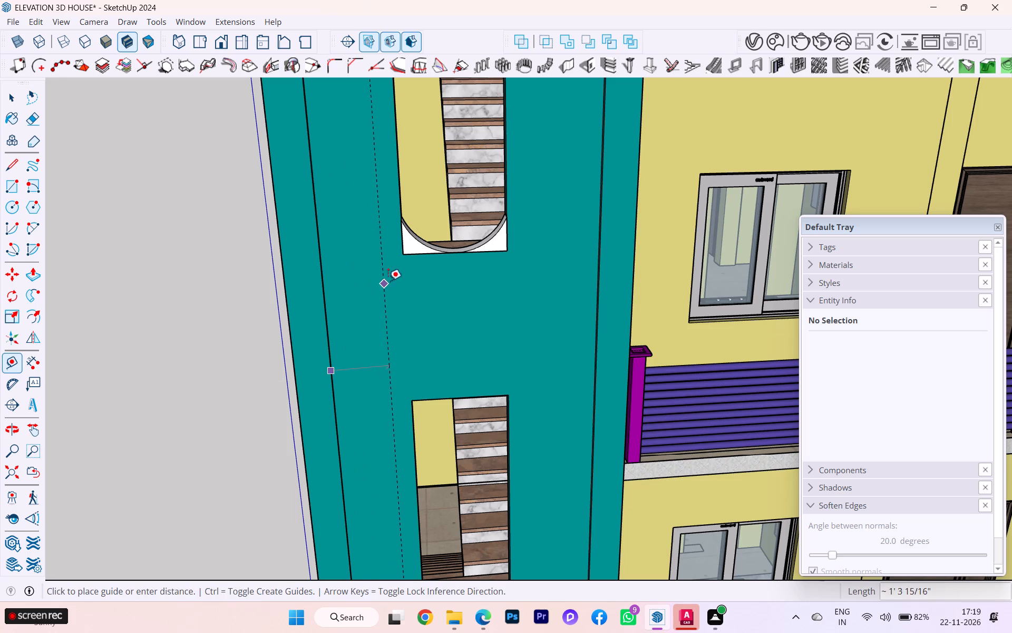
pyautogui.click(405, 253)
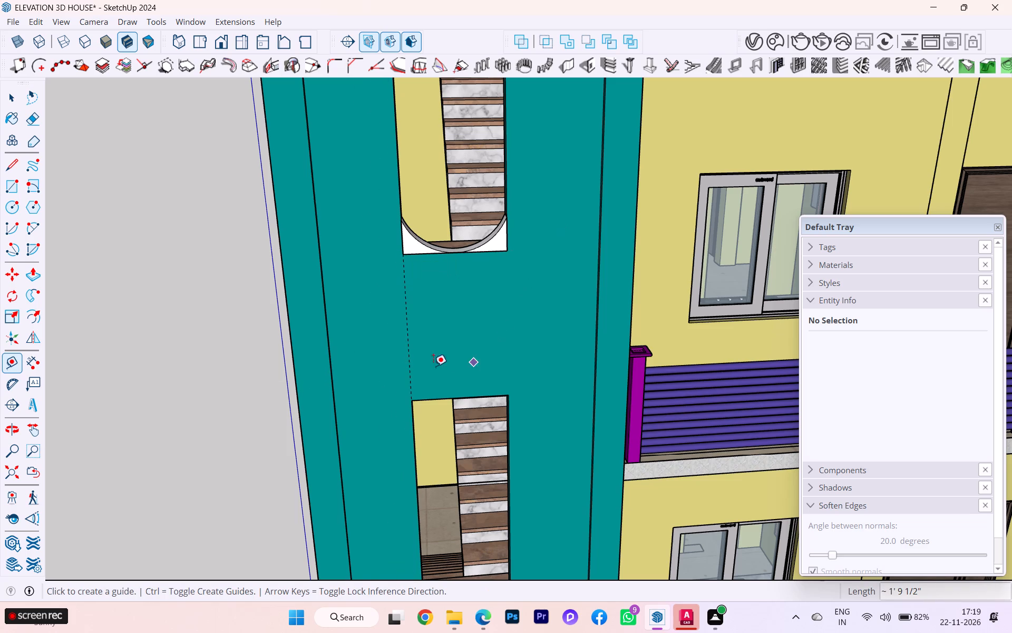
pyautogui.click(412, 356)
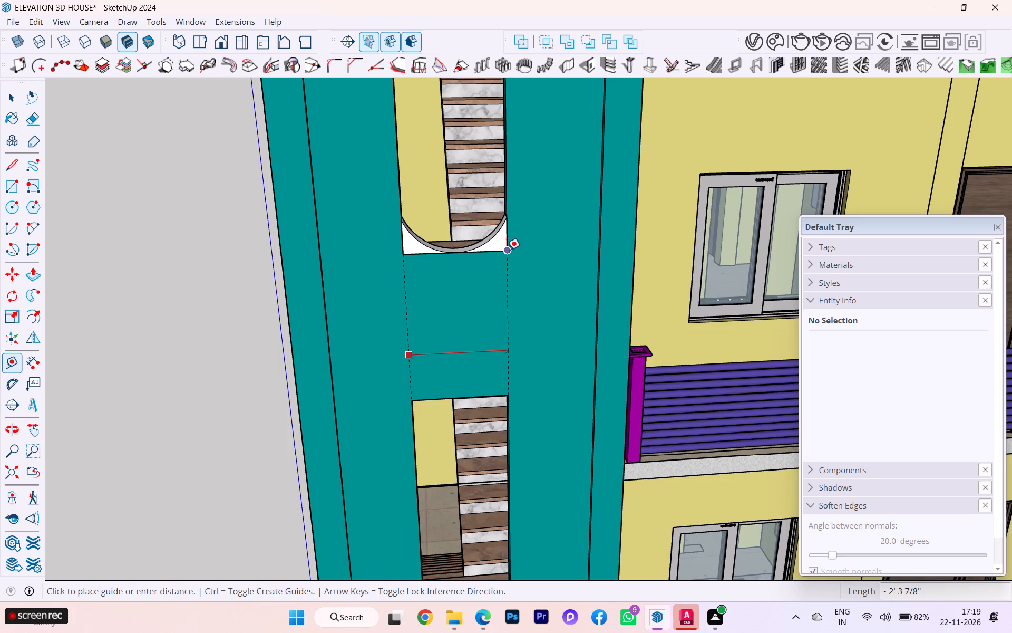
pyautogui.click(507, 250)
# Check how the two vertical guides line up with the lower opening's jambs.
pyautogui.scroll(-1, 537, 455)
pyautogui.scroll(8, 537, 455)
pyautogui.scroll(-2, 495, 398)
pyautogui.scroll(4, 494, 398)
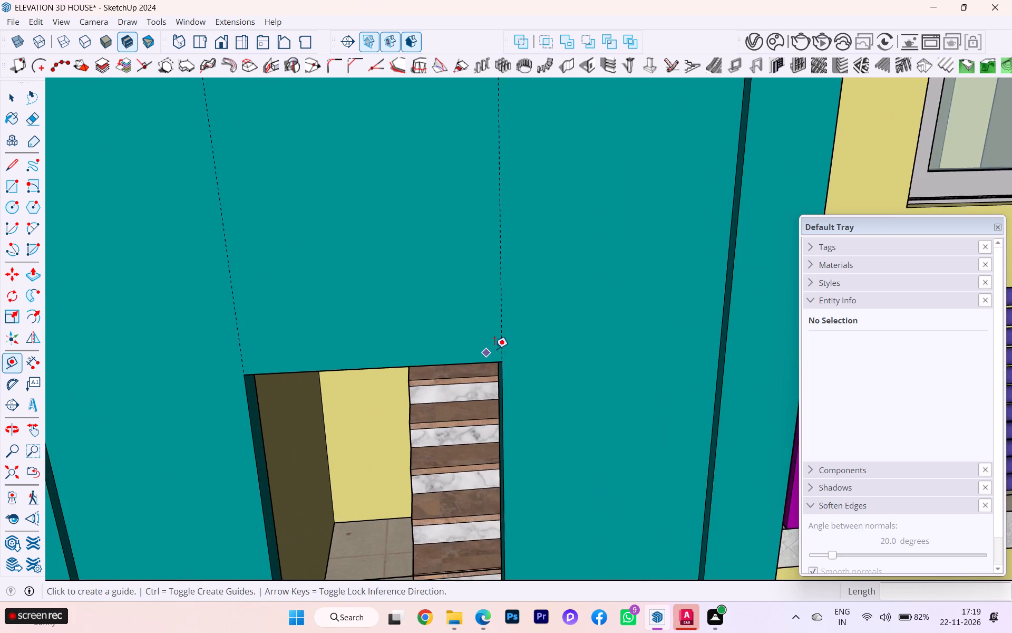
pyautogui.scroll(3, 494, 349)
pyautogui.scroll(-1, 519, 348)
pyautogui.scroll(5, 519, 348)
pyautogui.scroll(-1, 519, 348)
pyautogui.scroll(2, 519, 348)
pyautogui.scroll(-3, 519, 350)
pyautogui.moveTo(518, 354); pyautogui.dragTo(391, 342, button='middle')
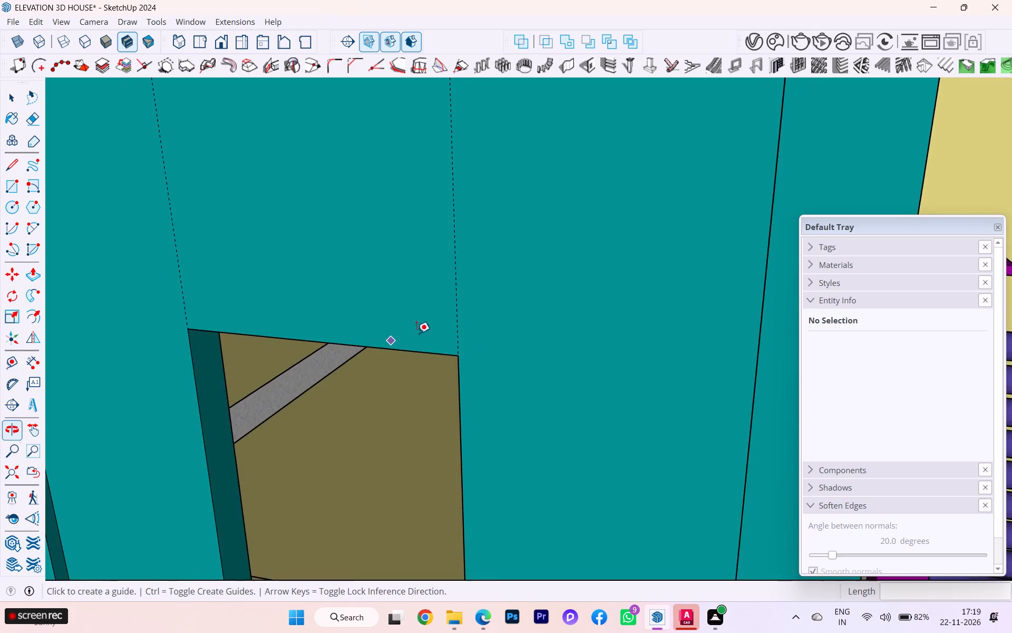
pyautogui.scroll(-3, 524, 311)
pyautogui.scroll(1, 525, 314)
pyautogui.scroll(-2, 525, 315)
pyautogui.scroll(1, 525, 318)
pyautogui.scroll(-7, 510, 328)
pyautogui.scroll(1, 546, 308)
pyautogui.scroll(-2, 546, 308)
pyautogui.scroll(1, 546, 308)
pyautogui.scroll(-12, 546, 308)
pyautogui.scroll(1, 546, 323)
pyautogui.scroll(-1, 546, 323)
pyautogui.scroll(1, 546, 323)
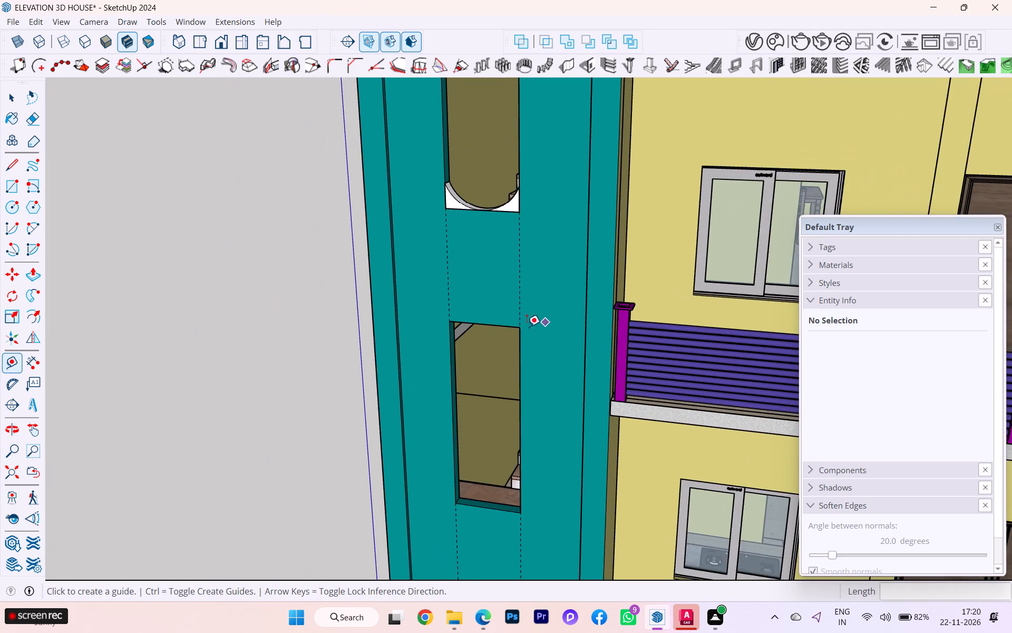
pyautogui.scroll(-1, 480, 327)
pyautogui.moveTo(485, 335); pyautogui.dragTo(515, 351, button='middle')
pyautogui.scroll(-1, 520, 339)
pyautogui.scroll(2, 520, 339)
pyautogui.scroll(-2, 520, 339)
pyautogui.scroll(4, 618, 445)
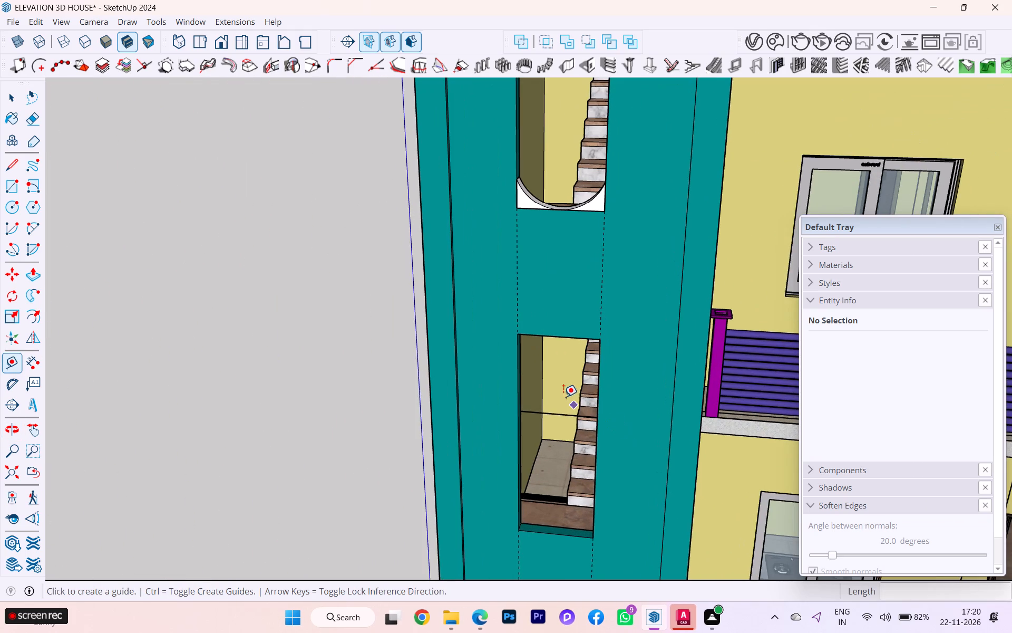
# Copy the upper opening's two arched infills straight down about 8' 9 5/16", placing them at the lower opening's head.
pyautogui.click(2, 93)
pyautogui.scroll(-3, 275, 171)
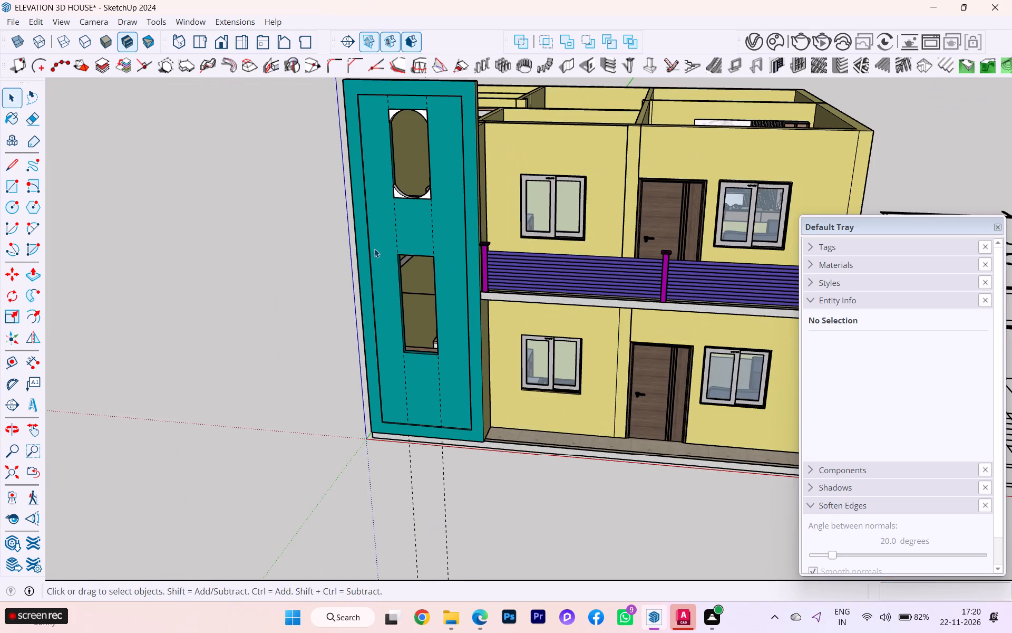
pyautogui.moveTo(441, 270); pyautogui.dragTo(469, 293, button='middle')
pyautogui.scroll(-1, 441, 272)
pyautogui.scroll(6, 407, 140)
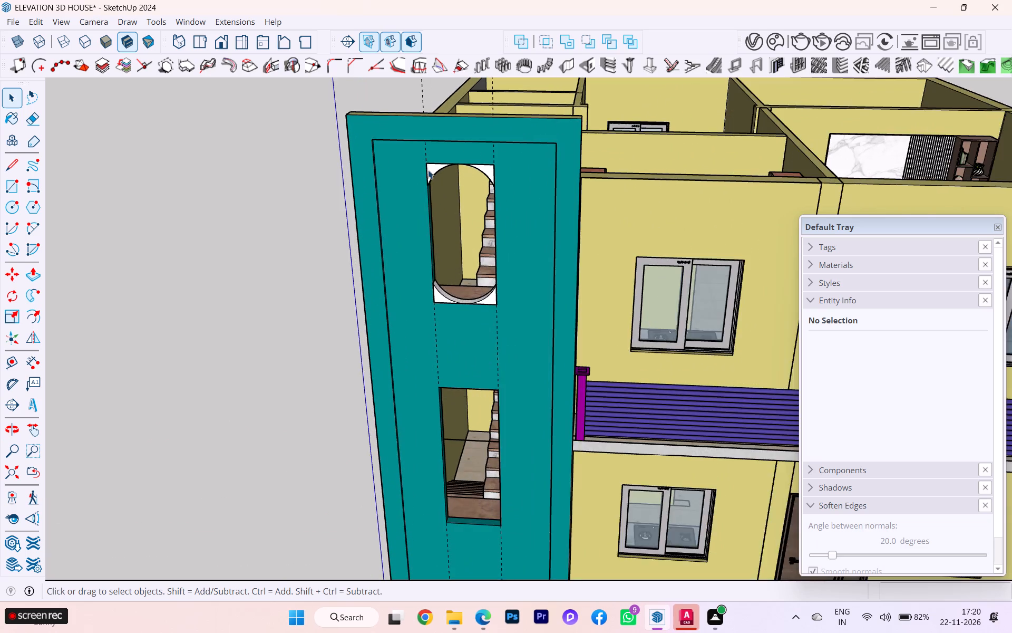
pyautogui.scroll(2, 428, 170)
pyautogui.click(440, 169)
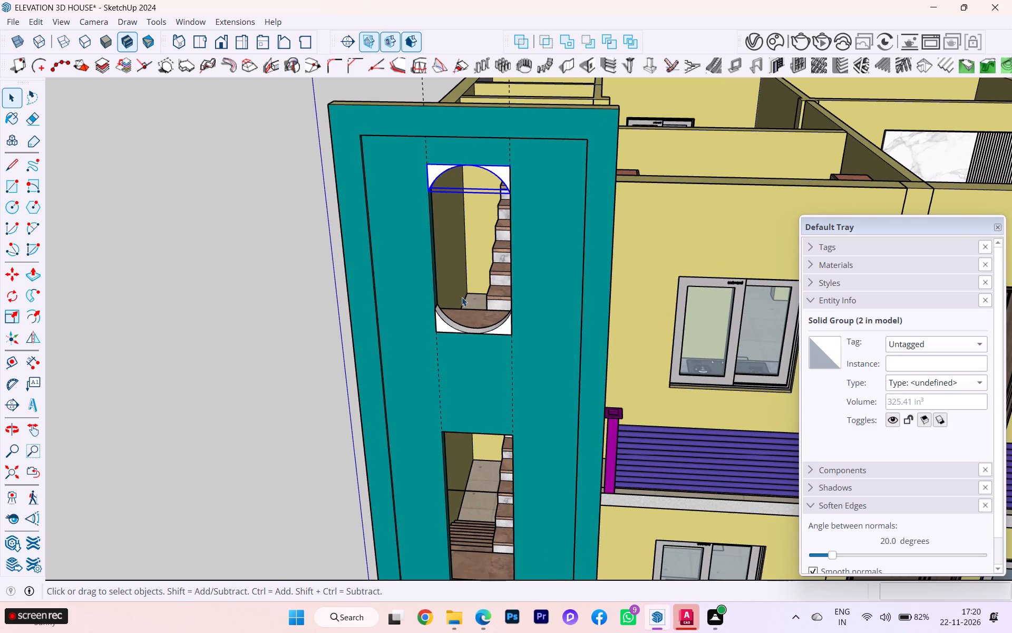
pyautogui.keyDown('ctrl'); pyautogui.click(454, 325); pyautogui.keyUp('ctrl')
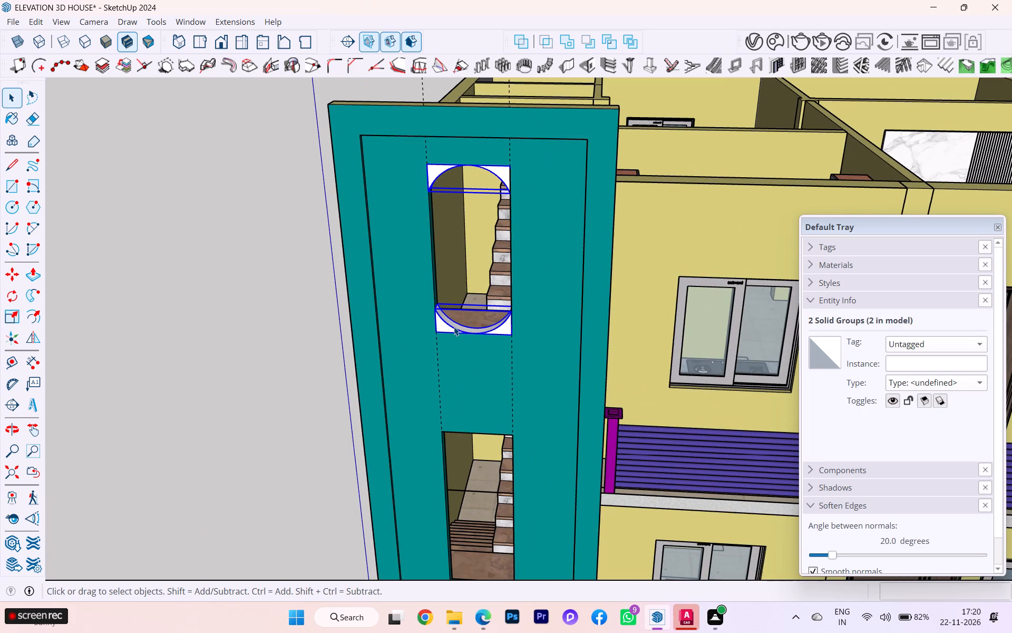
pyautogui.press('m')
pyautogui.press('Return')
pyautogui.scroll(4, 425, 117)
pyautogui.scroll(-1, 420, 142)
pyautogui.scroll(5, 424, 152)
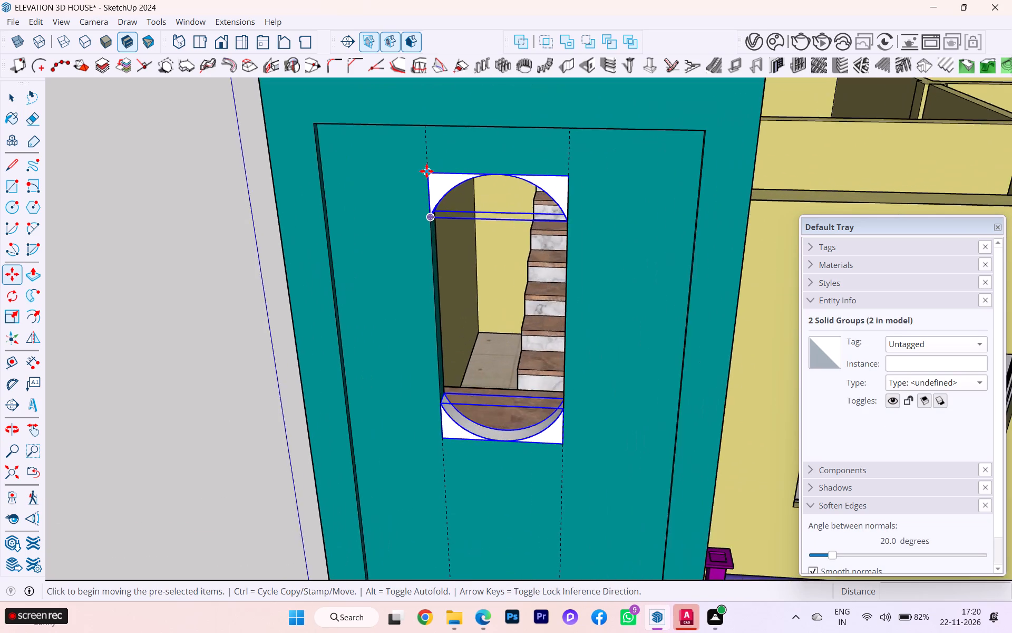
pyautogui.scroll(-1, 429, 174)
pyautogui.scroll(4, 429, 174)
pyautogui.click(430, 170)
pyautogui.scroll(-5, 435, 214)
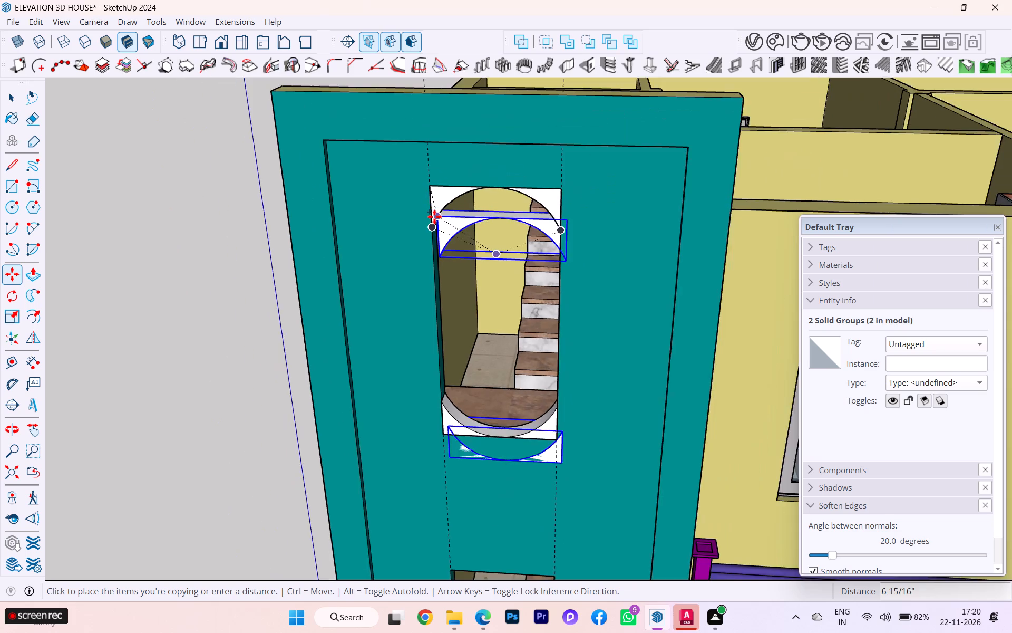
pyautogui.scroll(-5, 434, 215)
pyautogui.scroll(-1, 454, 326)
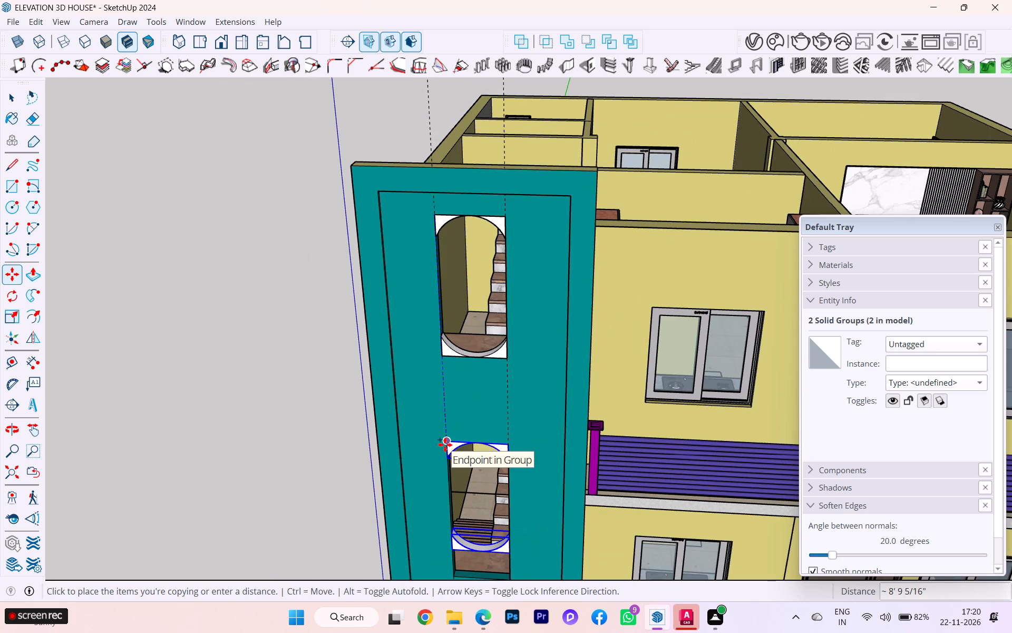
pyautogui.press('Up')
pyautogui.scroll(5, 446, 457)
pyautogui.scroll(-1, 452, 424)
pyautogui.scroll(5, 452, 424)
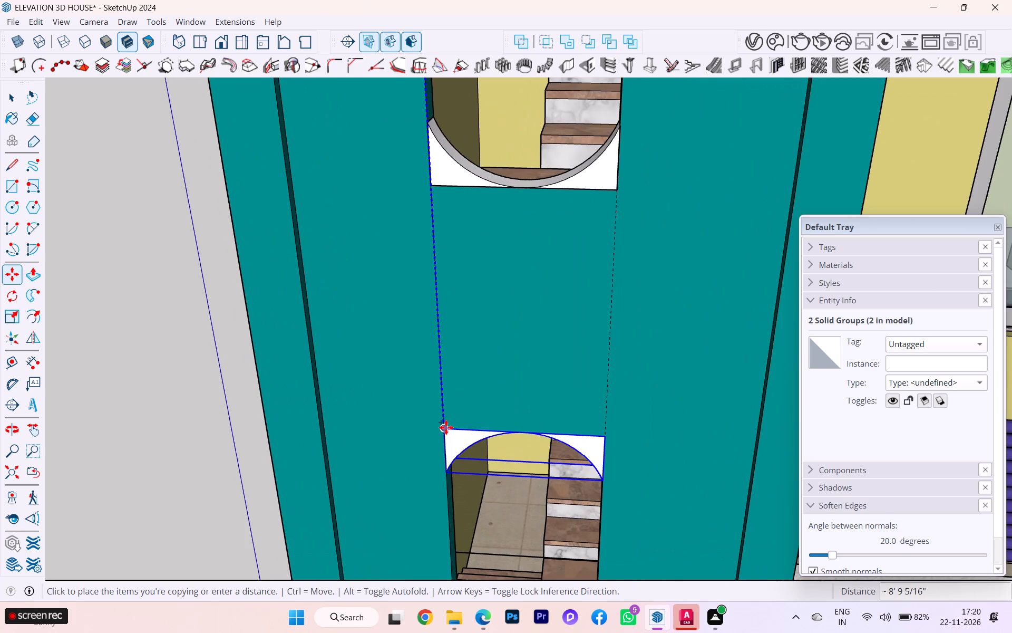
pyautogui.click(446, 427)
# Examine how the two copied arched infills fit the lower opening's head, jambs and sill.
pyautogui.scroll(-1, 449, 305)
pyautogui.scroll(2, 449, 305)
pyautogui.scroll(-5, 449, 305)
pyautogui.scroll(-3, 403, 259)
pyautogui.scroll(1, 402, 259)
pyautogui.scroll(-1, 401, 259)
pyautogui.scroll(-1, 444, 377)
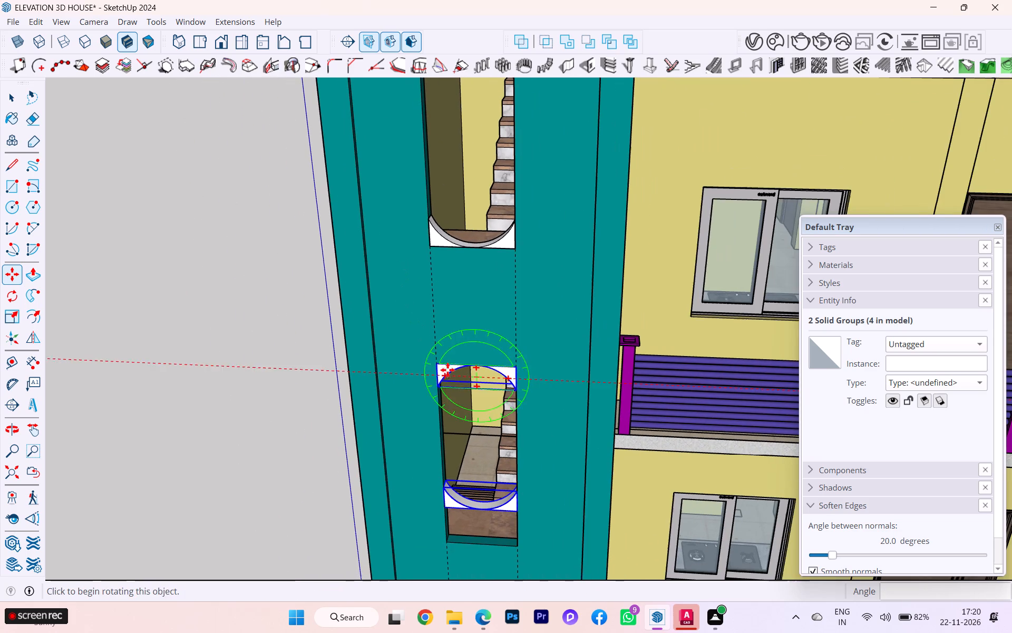
pyautogui.scroll(-5, 313, 179)
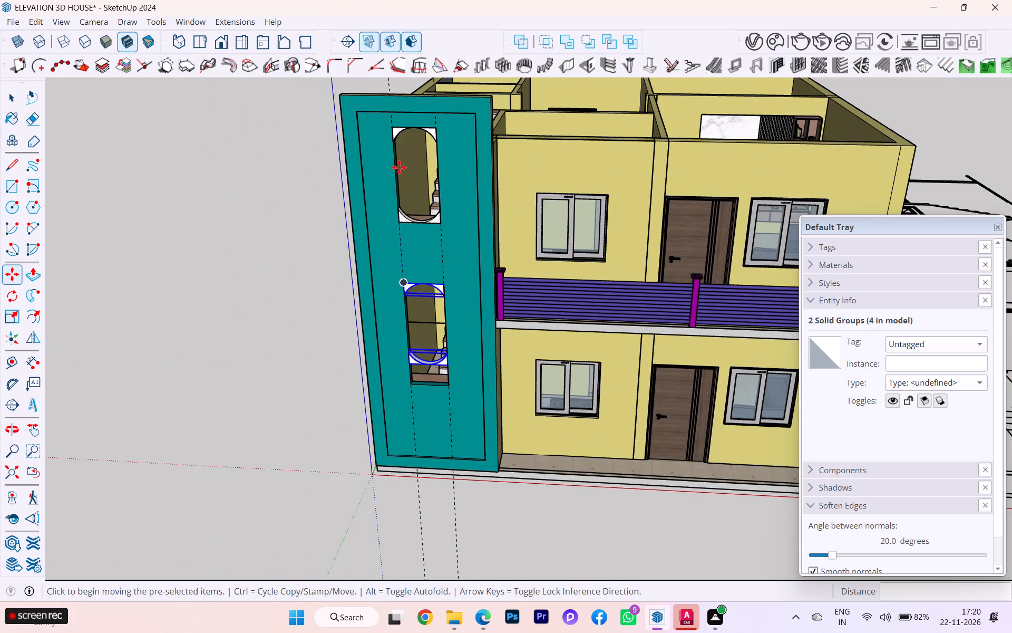
pyautogui.scroll(2, 398, 127)
pyautogui.scroll(4, 385, 233)
pyautogui.scroll(-1, 384, 267)
pyautogui.moveTo(382, 264); pyautogui.dragTo(384, 247, button='middle')
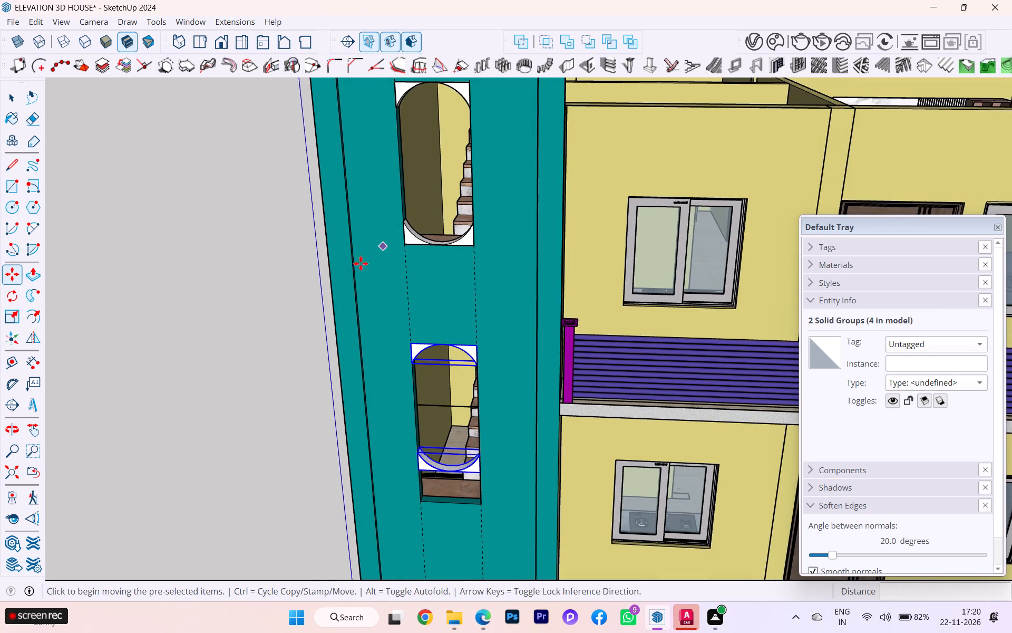
pyautogui.scroll(3, 271, 292)
pyautogui.scroll(-3, 341, 299)
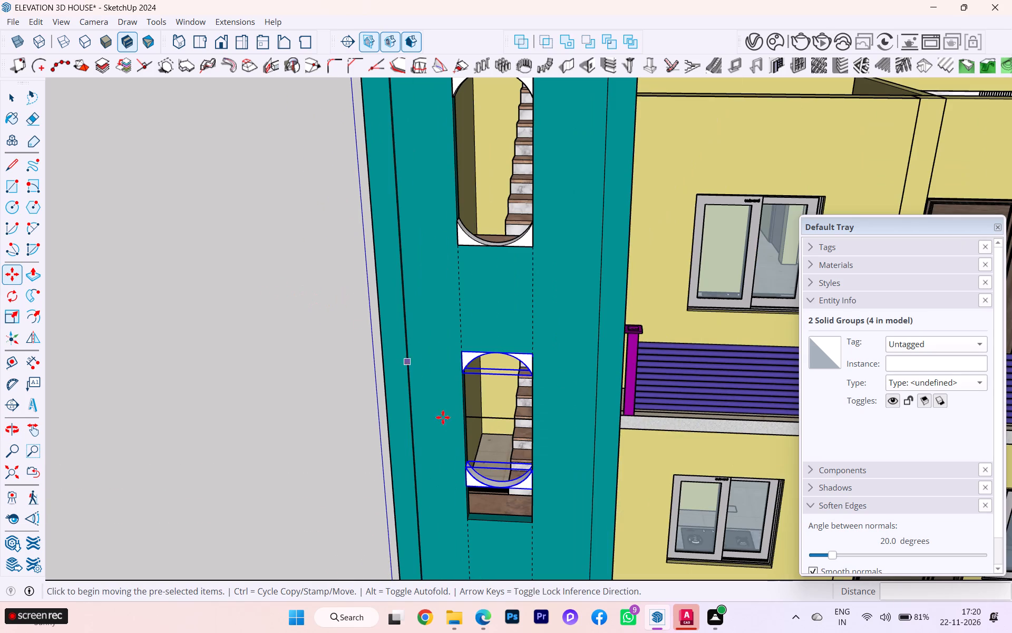
pyautogui.scroll(6, 560, 535)
pyautogui.scroll(-1, 498, 514)
pyautogui.scroll(2, 498, 514)
pyautogui.moveTo(485, 491); pyautogui.dragTo(645, 455, button='middle')
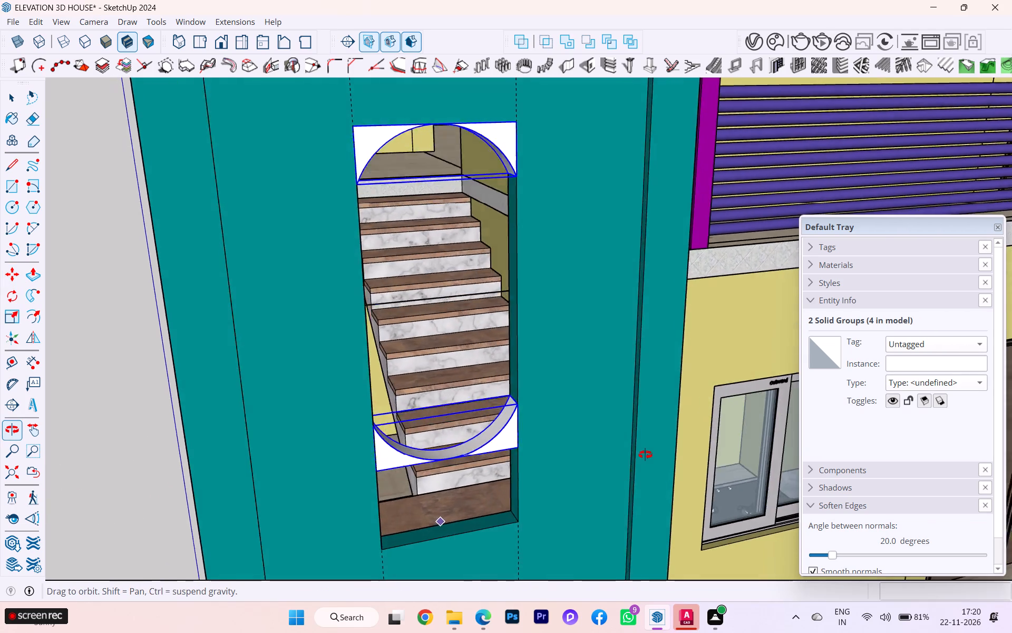
pyautogui.moveTo(645, 455); pyautogui.dragTo(445, 490, button='middle')
# Inside the stair wall group, push/pull the lower opening's sill face up about 1' 4 15/16" to the bottom infill.
pyautogui.click(9, 98)
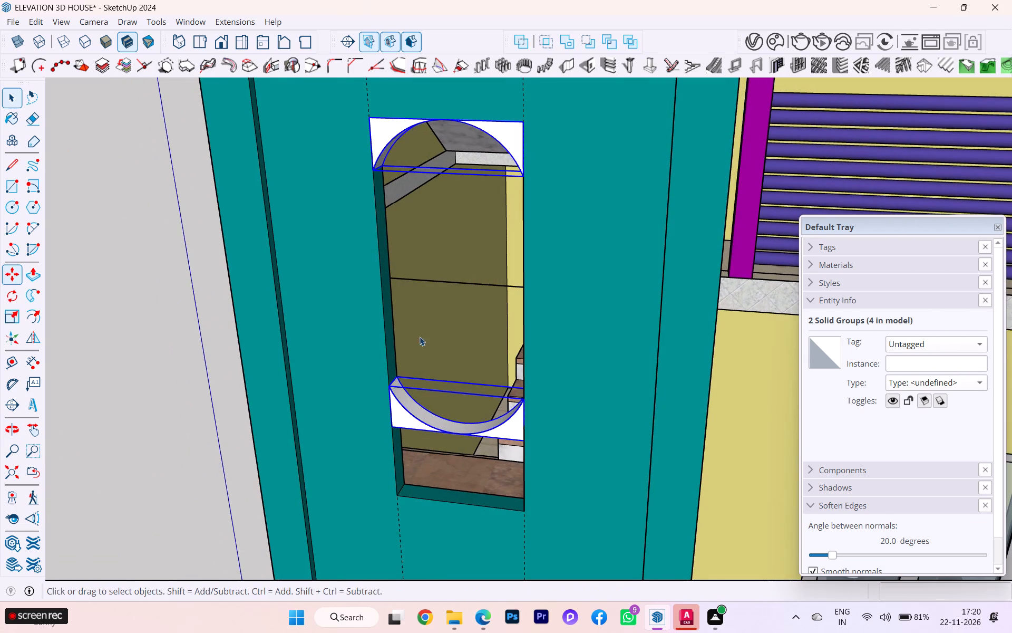
pyautogui.scroll(7, 536, 456)
pyautogui.click(453, 520)
pyautogui.doubleClick(454, 520)
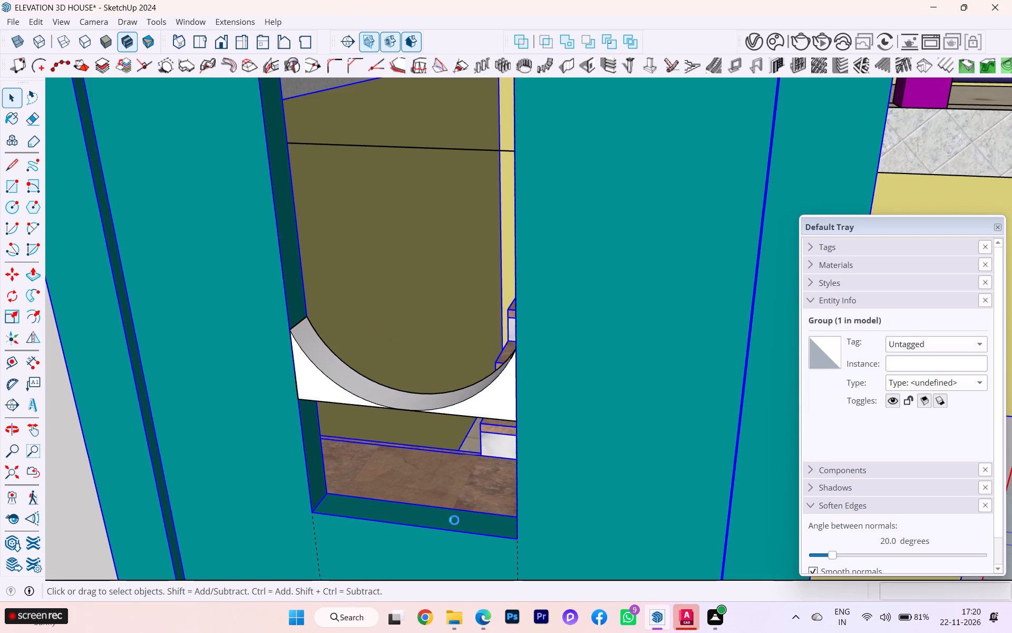
pyautogui.click(446, 522)
pyautogui.click(442, 524)
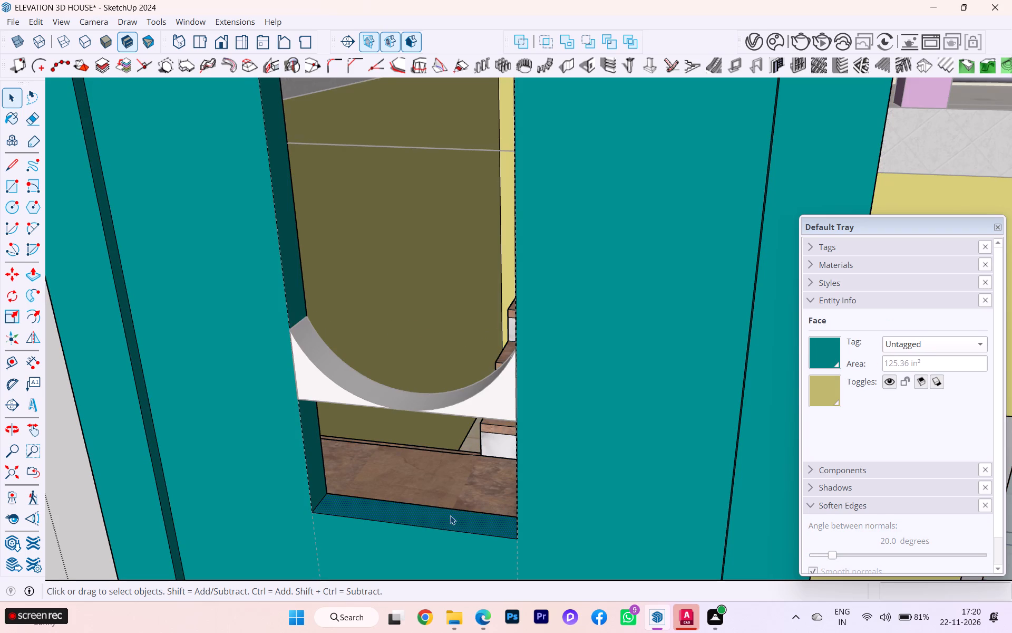
pyautogui.press('p')
pyautogui.click(450, 515)
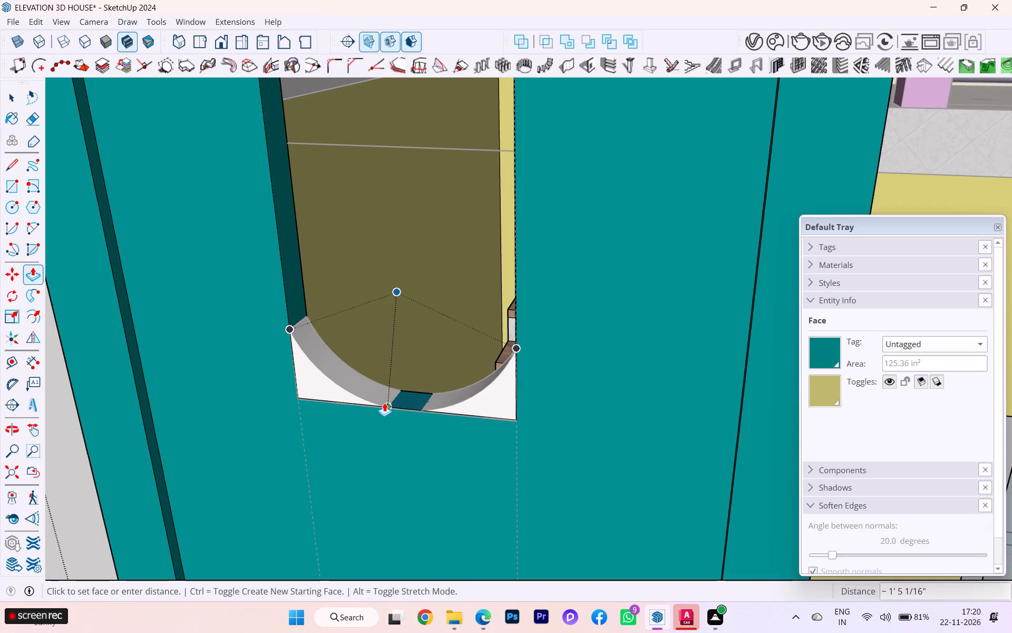
pyautogui.scroll(-3, 404, 409)
pyautogui.scroll(2, 404, 409)
pyautogui.scroll(-3, 404, 409)
pyautogui.scroll(3, 404, 409)
pyautogui.scroll(-1, 410, 425)
pyautogui.scroll(1, 410, 427)
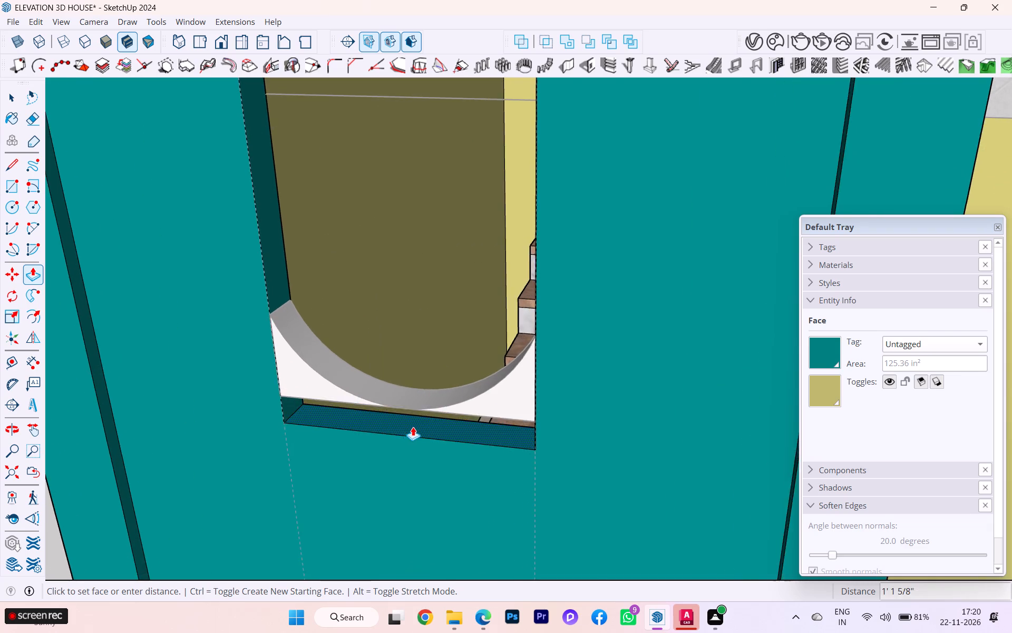
pyautogui.scroll(5, 415, 420)
pyautogui.scroll(-2, 415, 419)
pyautogui.scroll(1, 415, 419)
pyautogui.click(409, 399)
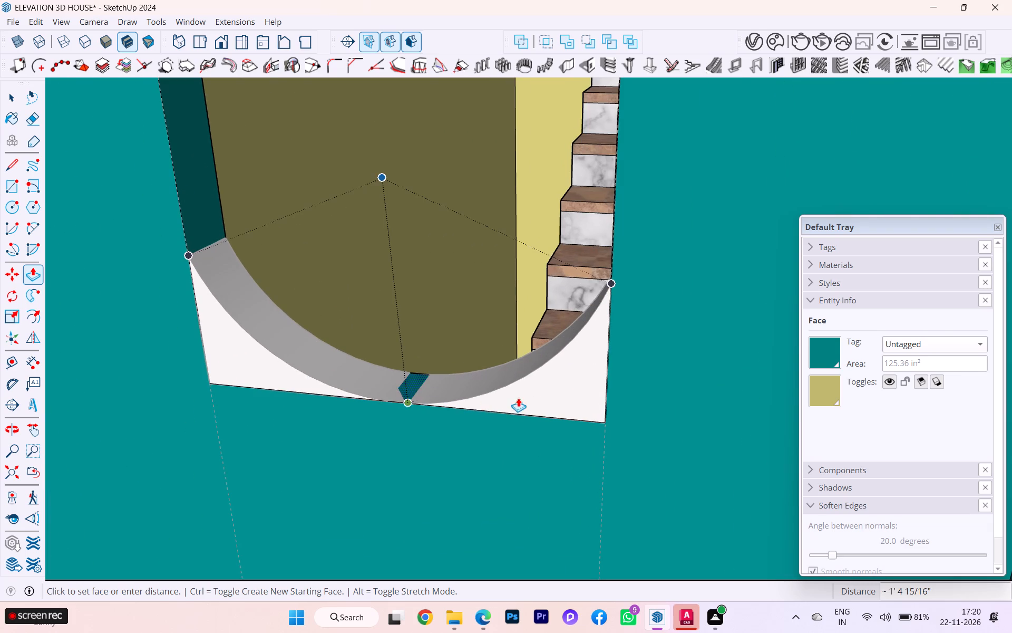
# Push the raised sill face back down 1/8" to the bottom infill's base edge and close the wall group.
pyautogui.scroll(-1, 539, 397)
pyautogui.scroll(1, 540, 397)
pyautogui.scroll(-4, 546, 397)
pyautogui.scroll(2, 562, 398)
pyautogui.scroll(-5, 566, 398)
pyautogui.scroll(2, 585, 377)
pyautogui.scroll(-1, 585, 377)
pyautogui.scroll(5, 585, 377)
pyautogui.scroll(-6, 582, 378)
pyautogui.scroll(3, 492, 390)
pyautogui.scroll(-7, 492, 387)
pyautogui.scroll(2, 532, 390)
pyautogui.scroll(-1, 547, 385)
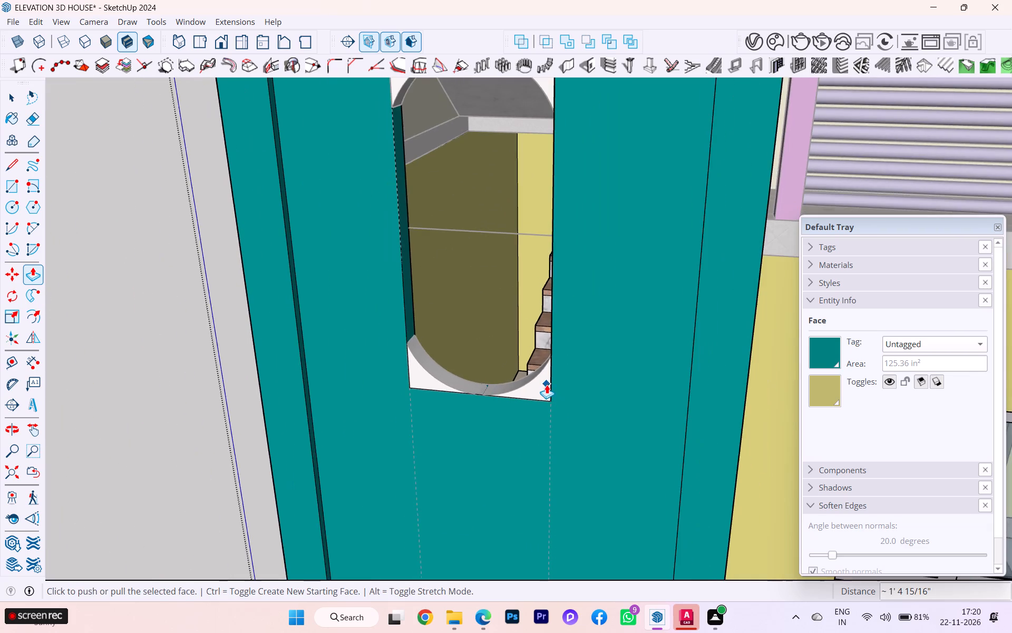
pyautogui.scroll(9, 544, 395)
pyautogui.scroll(-2, 553, 424)
pyautogui.scroll(1, 553, 424)
pyautogui.scroll(-3, 552, 376)
pyautogui.scroll(3, 552, 376)
pyautogui.scroll(-1, 552, 376)
pyautogui.scroll(1, 552, 376)
pyautogui.scroll(-1, 552, 376)
pyautogui.scroll(2, 552, 376)
pyautogui.moveTo(556, 378); pyautogui.dragTo(834, 380, button='middle')
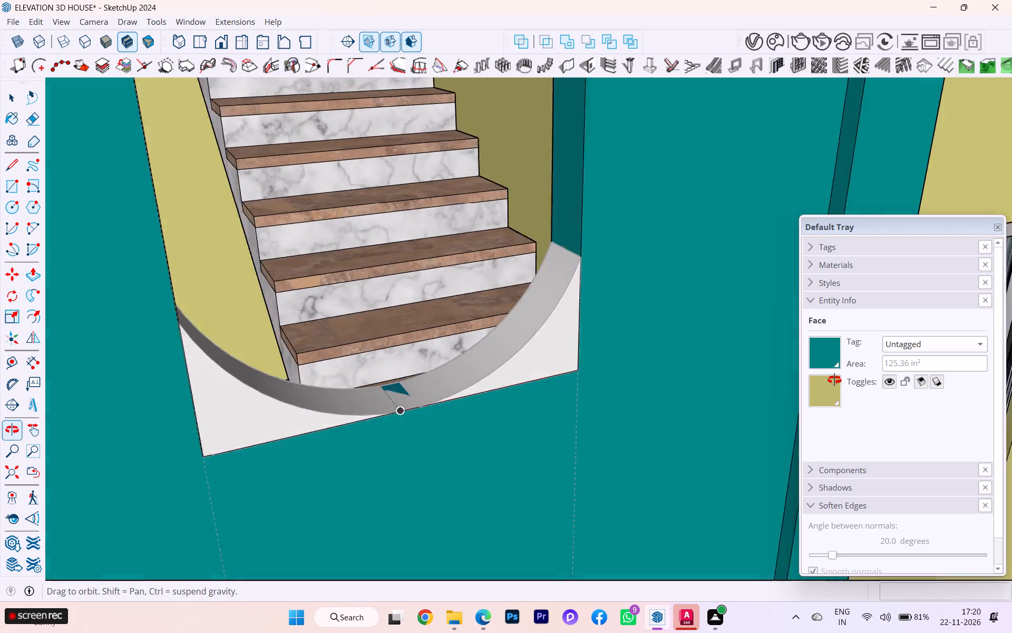
pyautogui.moveTo(834, 380); pyautogui.dragTo(739, 373, button='middle')
pyautogui.scroll(4, 454, 394)
pyautogui.click(376, 385)
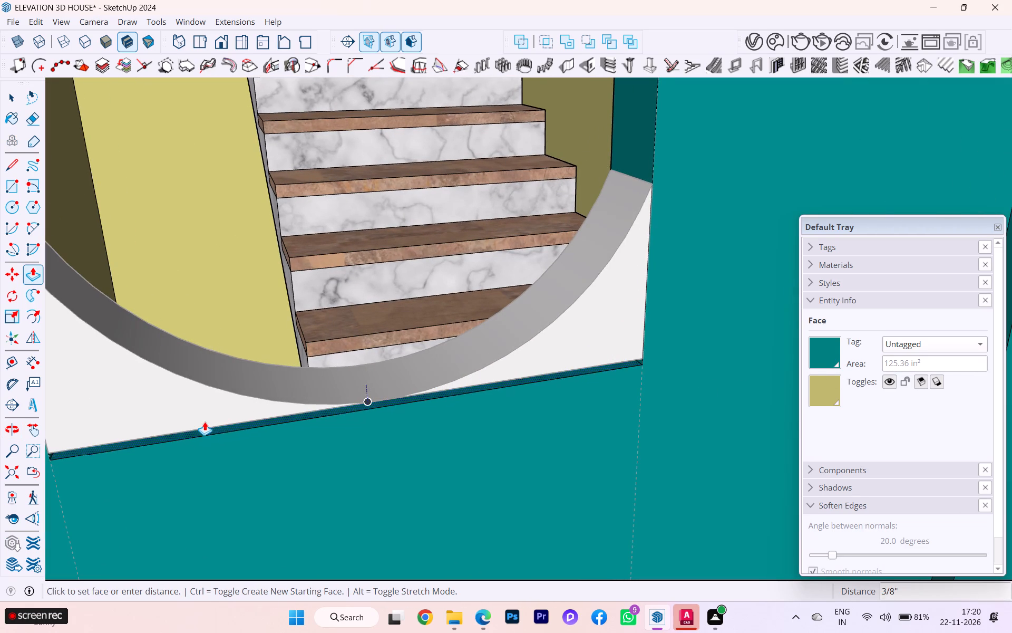
pyautogui.click(146, 434)
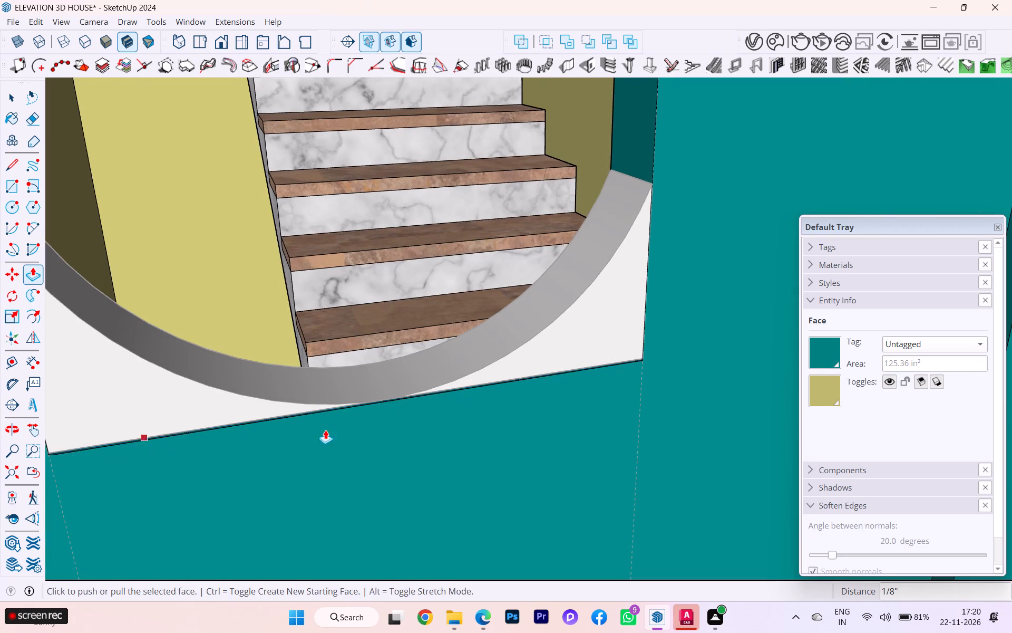
pyautogui.scroll(-4, 375, 430)
pyautogui.scroll(-1, 566, 369)
pyautogui.scroll(1, 570, 369)
pyautogui.scroll(-2, 572, 369)
pyautogui.scroll(1, 576, 369)
pyautogui.scroll(-6, 578, 369)
pyautogui.scroll(1, 627, 367)
pyautogui.scroll(-8, 627, 367)
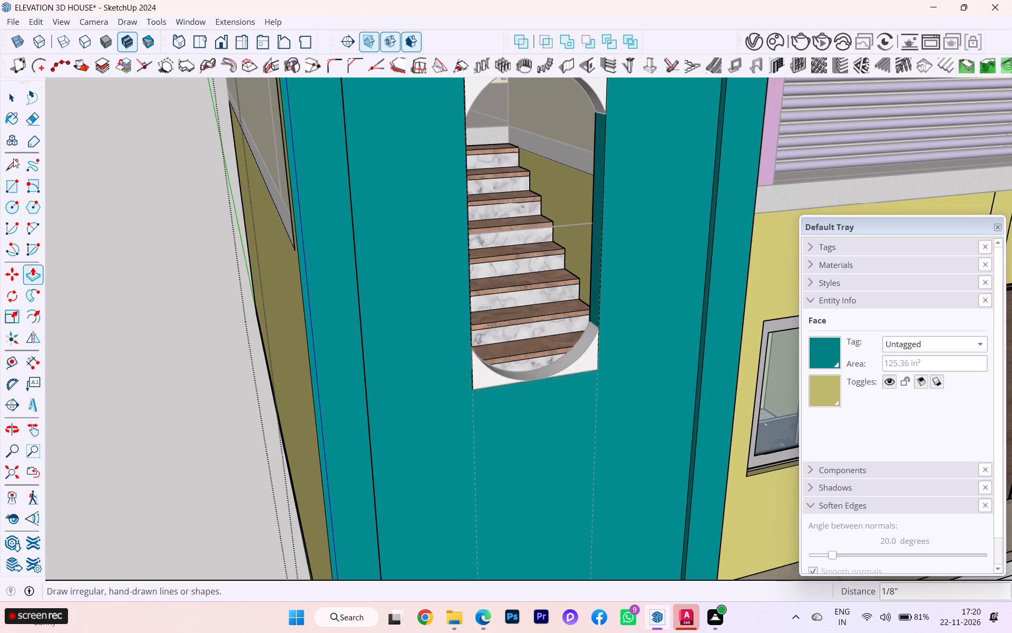
pyautogui.click(14, 89)
pyautogui.click(129, 169)
# Delete all the guides from the model.
pyautogui.scroll(-1, 211, 232)
pyautogui.scroll(1, 211, 234)
pyautogui.scroll(-1, 213, 238)
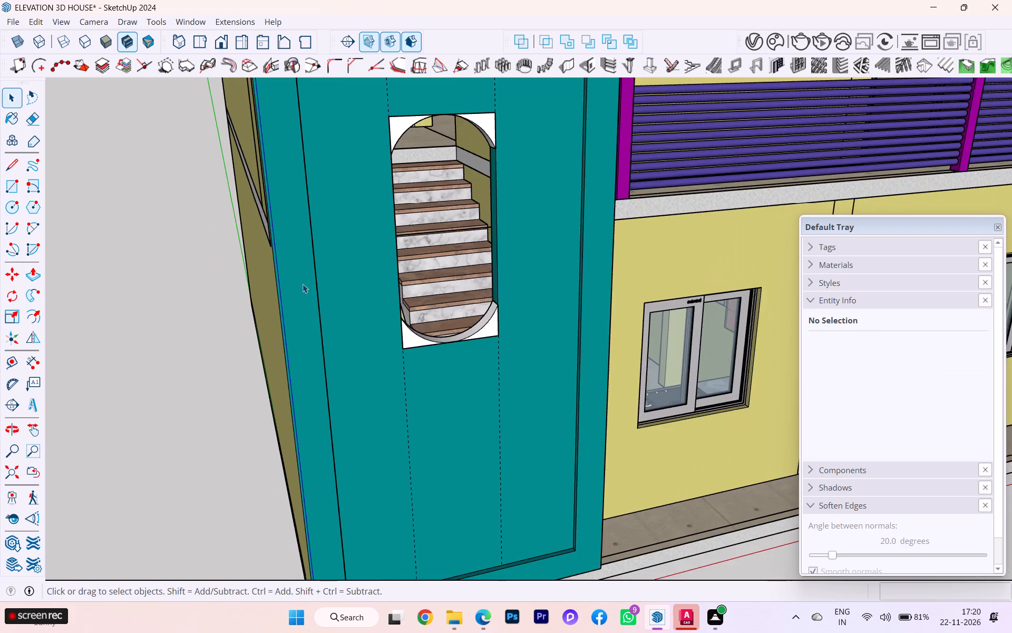
pyautogui.scroll(-2, 309, 284)
pyautogui.moveTo(299, 290); pyautogui.dragTo(231, 294, button='middle')
pyautogui.click(31, 25)
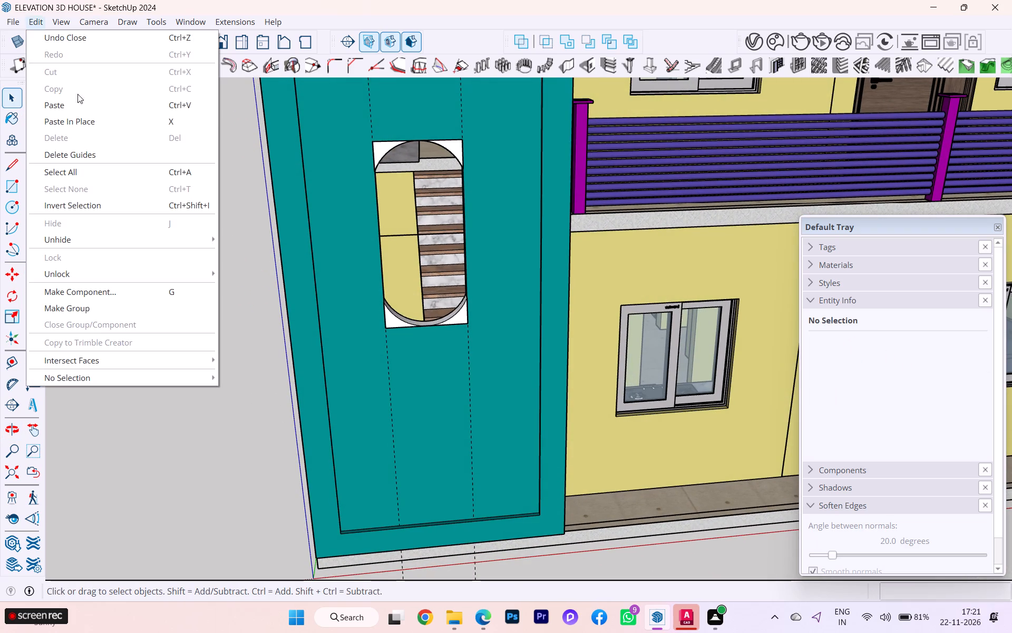
pyautogui.click(92, 155)
# Examine the rounded upper and lower openings of the teal stair wall against the whole front elevation.
pyautogui.scroll(-2, 499, 364)
pyautogui.scroll(2, 499, 368)
pyautogui.scroll(-4, 499, 368)
pyautogui.scroll(1, 497, 363)
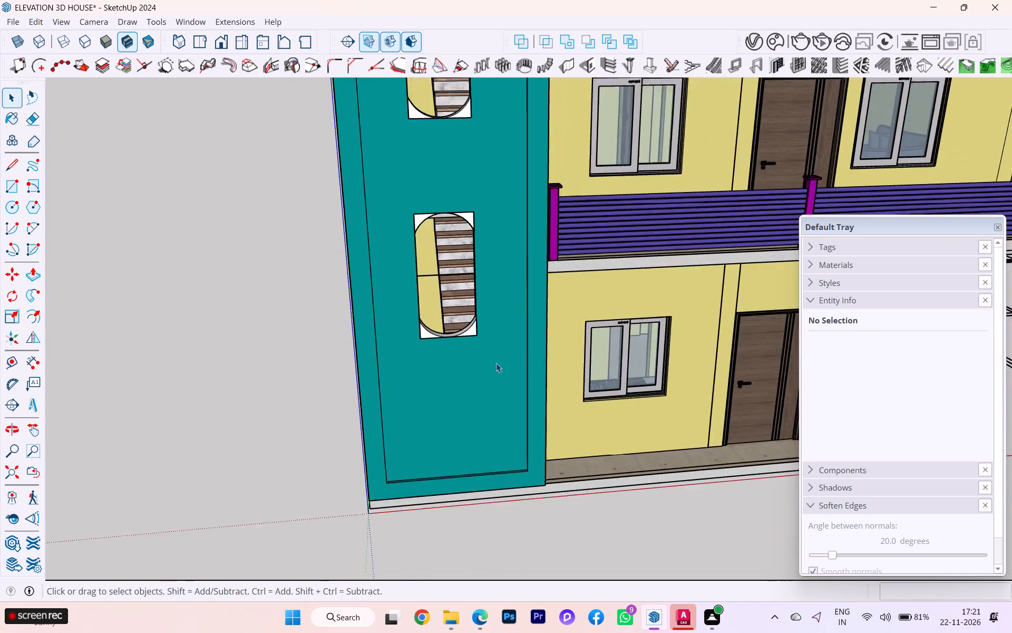
pyautogui.scroll(-2, 486, 329)
pyautogui.scroll(2, 486, 325)
pyautogui.scroll(2, 442, 223)
pyautogui.scroll(-3, 424, 187)
pyautogui.scroll(2, 444, 188)
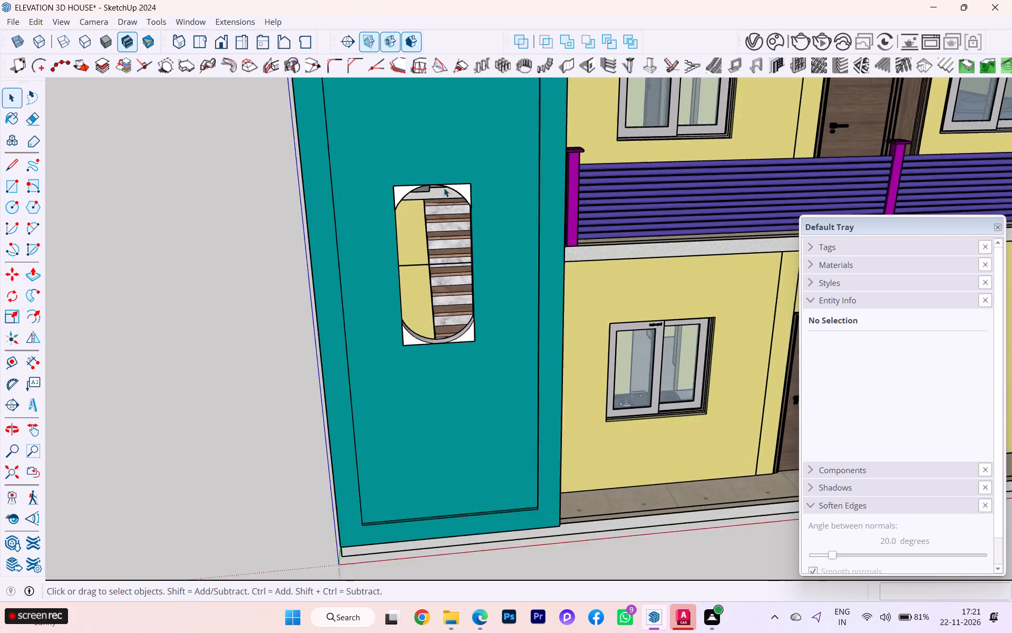
pyautogui.scroll(1, 444, 188)
pyautogui.scroll(-10, 444, 188)
pyautogui.scroll(1, 448, 222)
pyautogui.scroll(-1, 448, 222)
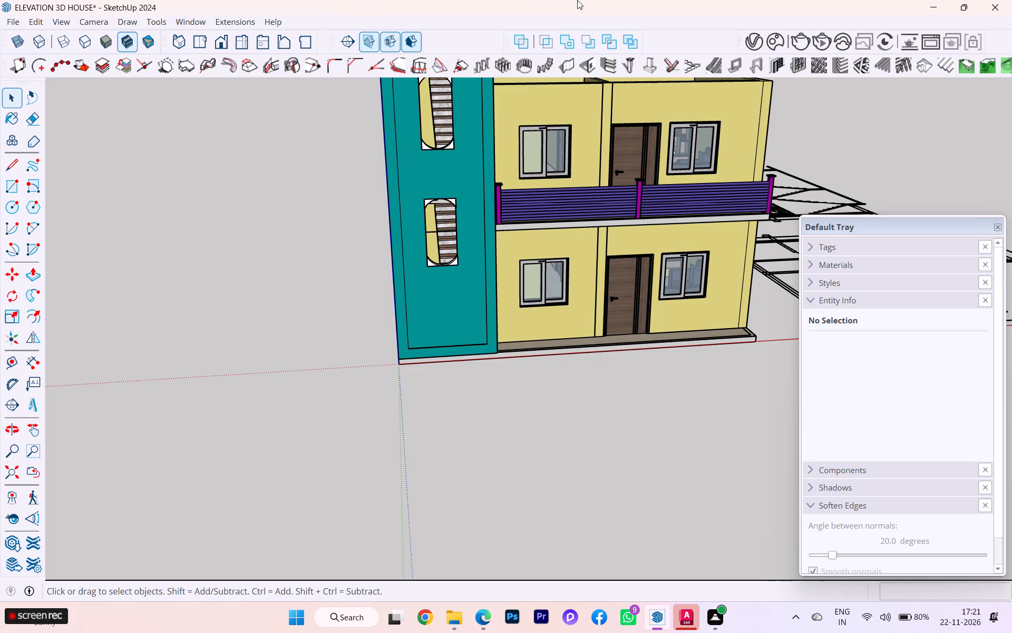
pyautogui.scroll(-1, 439, 198)
pyautogui.scroll(1, 440, 207)
pyautogui.scroll(-3, 442, 212)
pyautogui.scroll(2, 446, 223)
pyautogui.scroll(-4, 446, 223)
pyautogui.scroll(9, 446, 224)
pyautogui.scroll(-1, 439, 189)
pyautogui.scroll(11, 439, 189)
pyautogui.scroll(-1, 441, 193)
pyautogui.scroll(4, 441, 193)
pyautogui.scroll(-4, 442, 195)
pyautogui.scroll(7, 442, 195)
pyautogui.scroll(-3, 442, 195)
pyautogui.scroll(9, 442, 195)
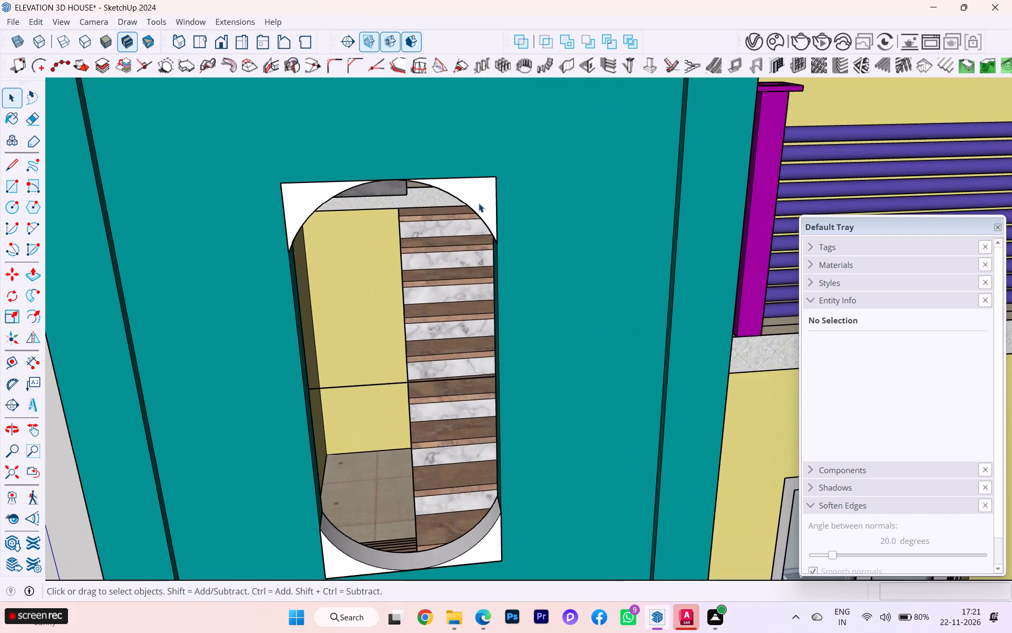
# Examine the arched infills of the stair wall's lower and upper openings against the whole front elevation.
pyautogui.click(479, 202)
pyautogui.scroll(-3, 445, 203)
pyautogui.scroll(-2, 332, 272)
pyautogui.scroll(6, 332, 272)
pyautogui.scroll(-4, 332, 272)
pyautogui.scroll(1, 330, 274)
pyautogui.scroll(-2, 330, 274)
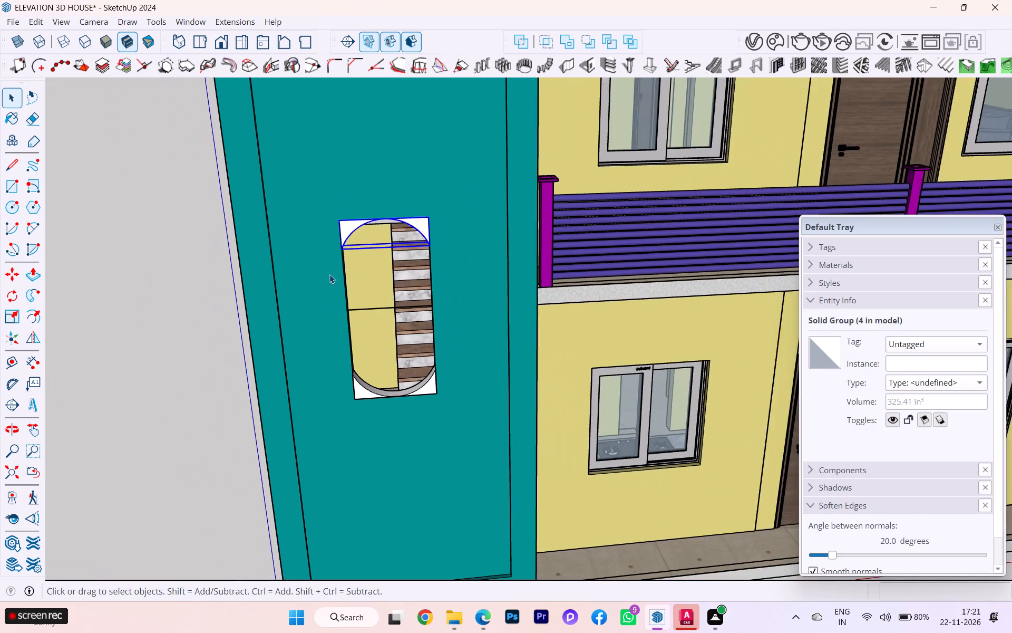
pyautogui.scroll(-2, 329, 274)
pyautogui.scroll(2, 328, 275)
pyautogui.scroll(-3, 328, 275)
pyautogui.scroll(1, 328, 275)
pyautogui.scroll(-8, 328, 275)
pyautogui.scroll(2, 328, 275)
pyautogui.scroll(-1, 328, 275)
pyautogui.scroll(1, 328, 275)
pyautogui.scroll(-3, 328, 275)
pyautogui.scroll(3, 321, 273)
pyautogui.scroll(-4, 321, 273)
pyautogui.scroll(2, 321, 273)
pyautogui.scroll(-1, 321, 273)
pyautogui.scroll(1, 321, 273)
pyautogui.scroll(-2, 321, 273)
pyautogui.scroll(1, 339, 265)
pyautogui.scroll(-2, 340, 265)
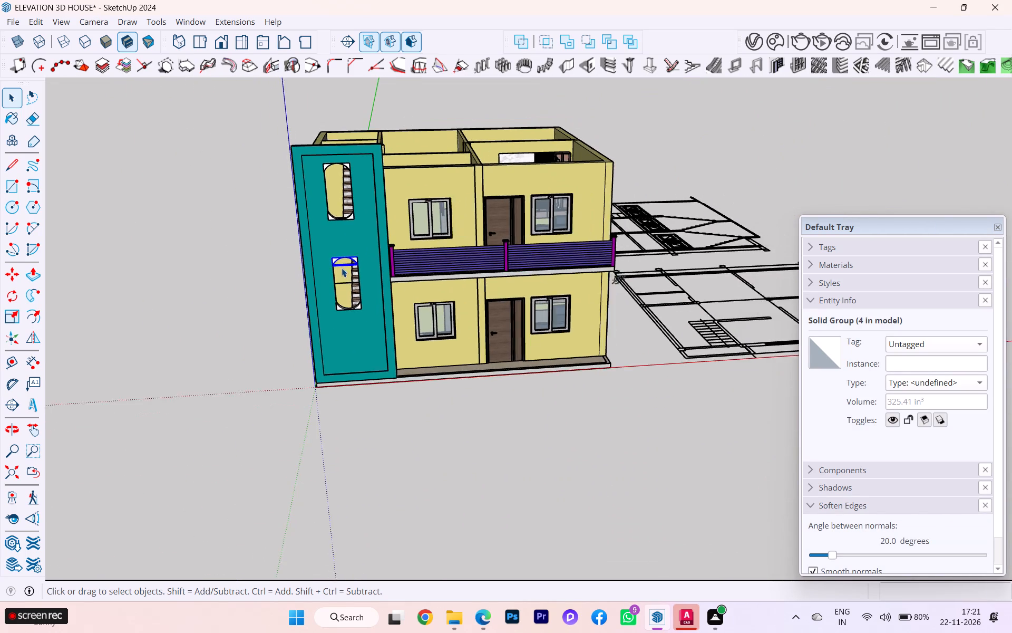
pyautogui.scroll(1, 376, 198)
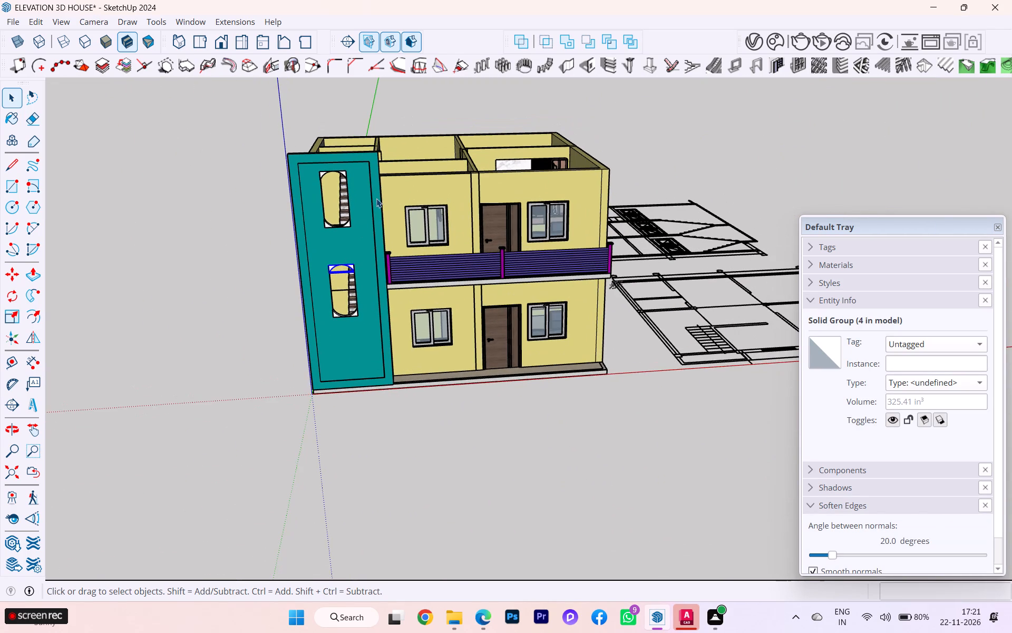
pyautogui.scroll(6, 342, 146)
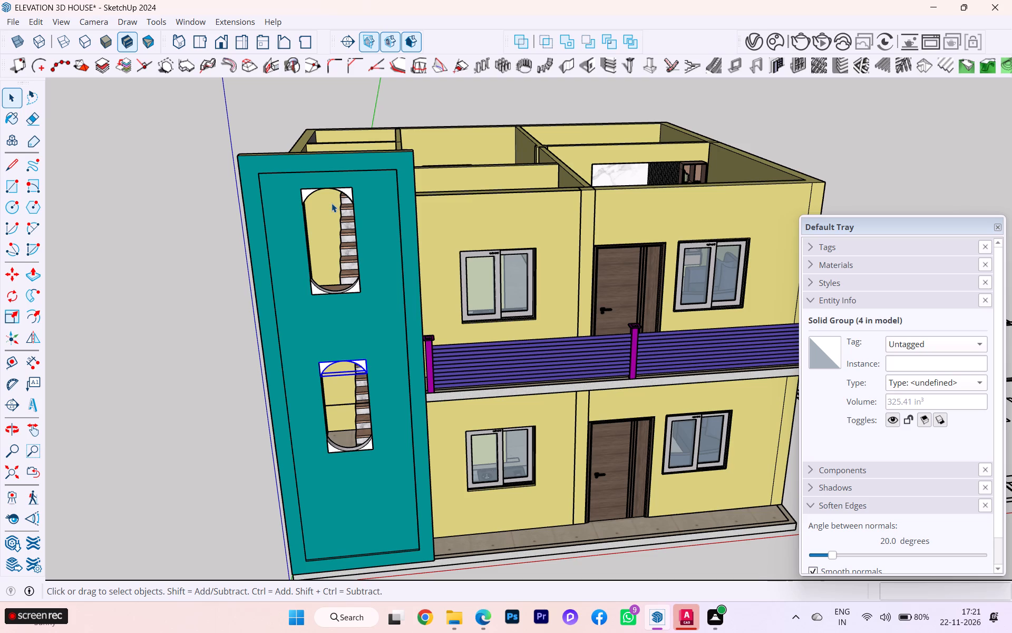
pyautogui.scroll(4, 332, 203)
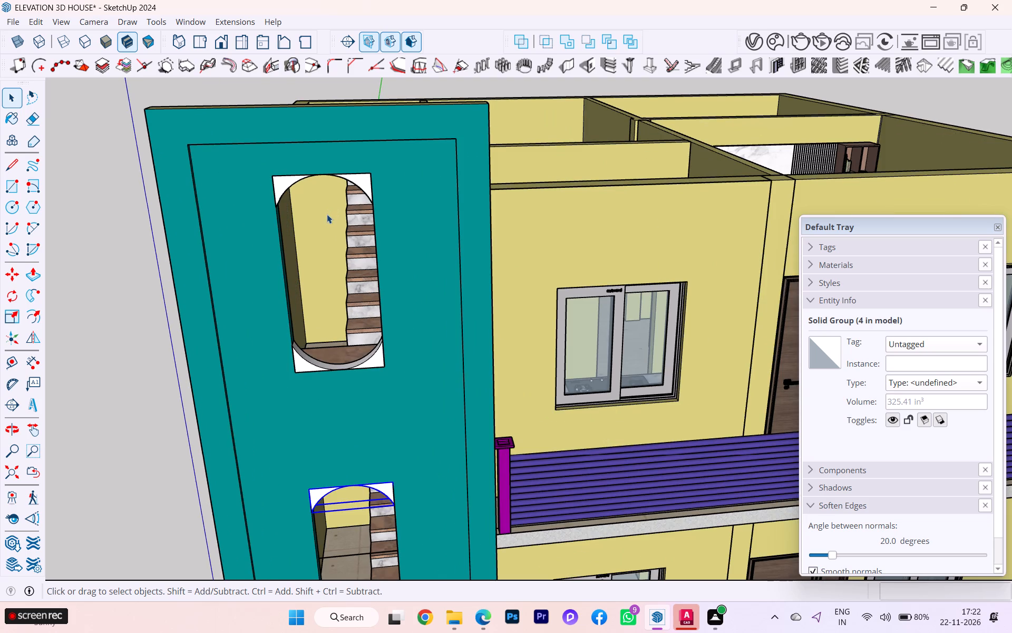
pyautogui.scroll(1, 368, 387)
pyautogui.scroll(-1, 368, 387)
pyautogui.scroll(2, 368, 387)
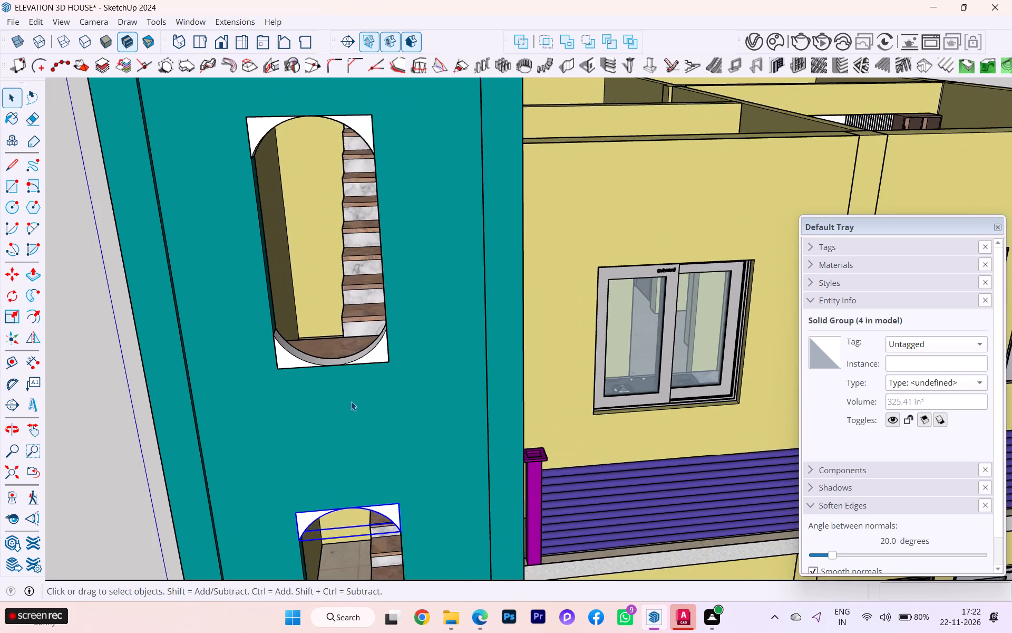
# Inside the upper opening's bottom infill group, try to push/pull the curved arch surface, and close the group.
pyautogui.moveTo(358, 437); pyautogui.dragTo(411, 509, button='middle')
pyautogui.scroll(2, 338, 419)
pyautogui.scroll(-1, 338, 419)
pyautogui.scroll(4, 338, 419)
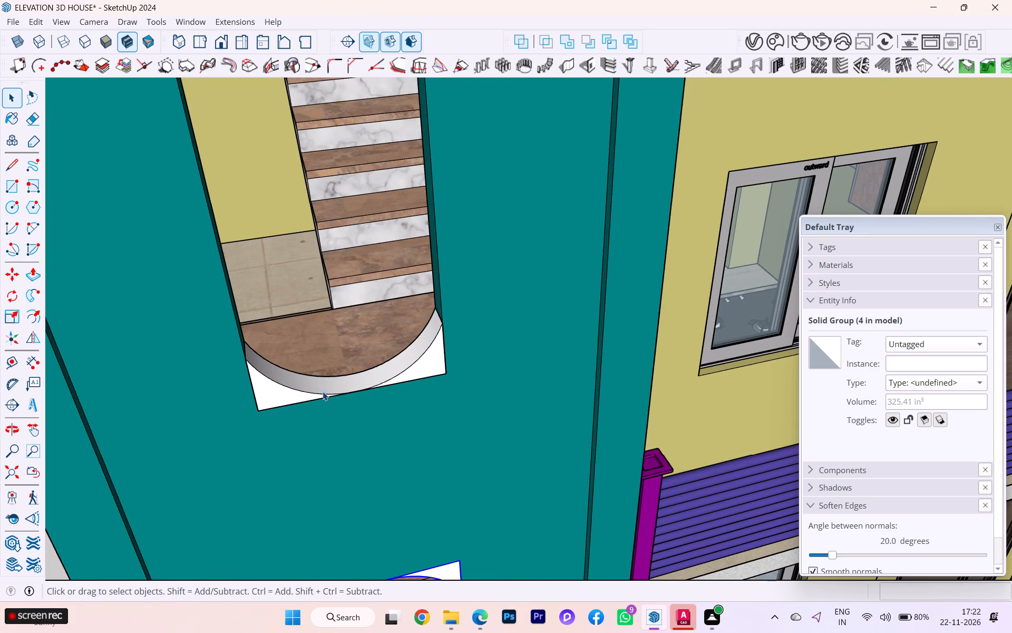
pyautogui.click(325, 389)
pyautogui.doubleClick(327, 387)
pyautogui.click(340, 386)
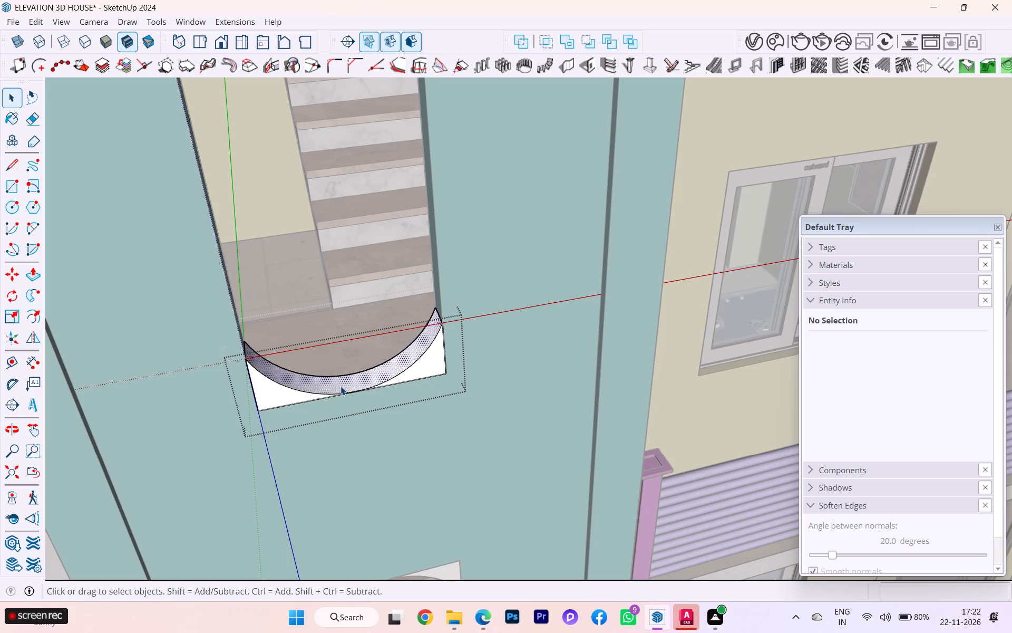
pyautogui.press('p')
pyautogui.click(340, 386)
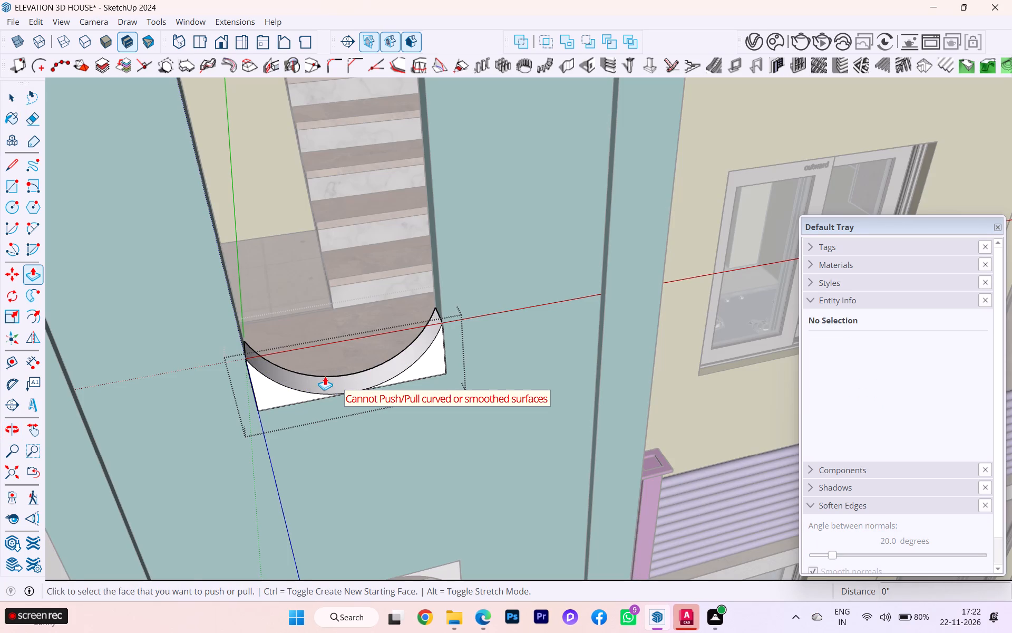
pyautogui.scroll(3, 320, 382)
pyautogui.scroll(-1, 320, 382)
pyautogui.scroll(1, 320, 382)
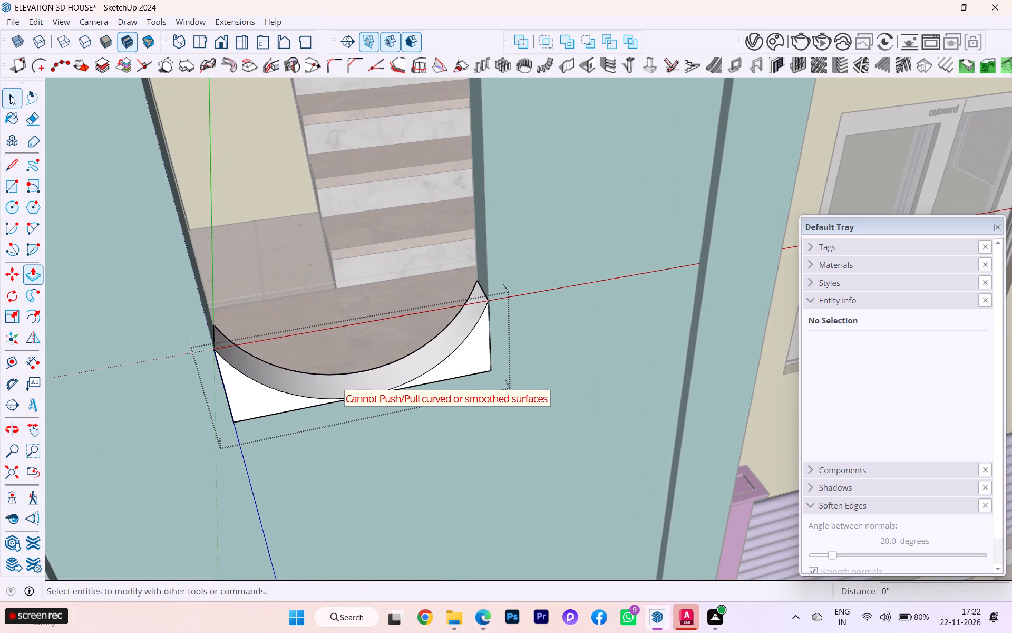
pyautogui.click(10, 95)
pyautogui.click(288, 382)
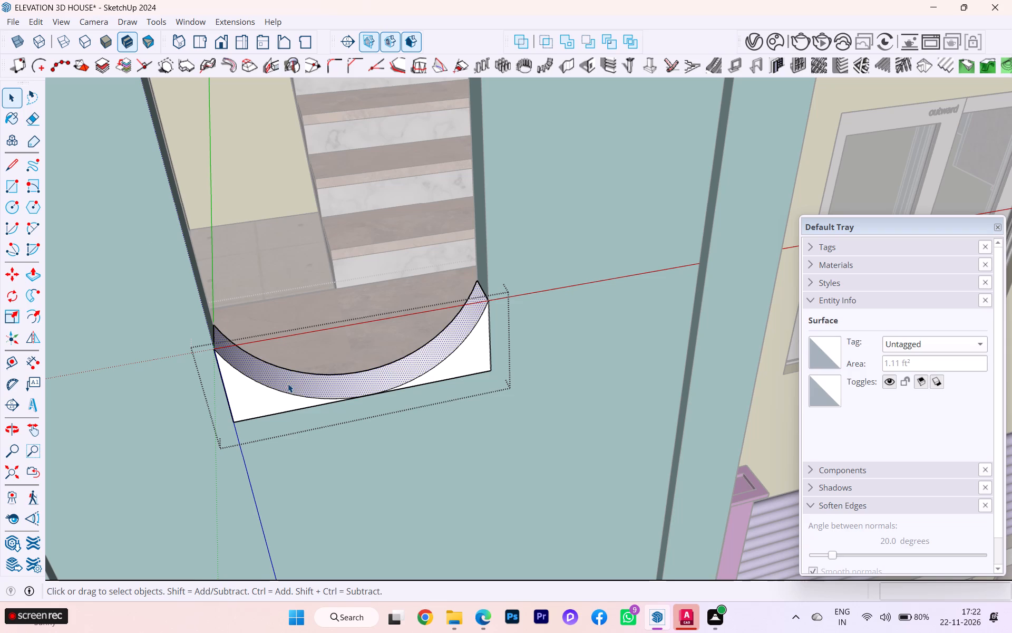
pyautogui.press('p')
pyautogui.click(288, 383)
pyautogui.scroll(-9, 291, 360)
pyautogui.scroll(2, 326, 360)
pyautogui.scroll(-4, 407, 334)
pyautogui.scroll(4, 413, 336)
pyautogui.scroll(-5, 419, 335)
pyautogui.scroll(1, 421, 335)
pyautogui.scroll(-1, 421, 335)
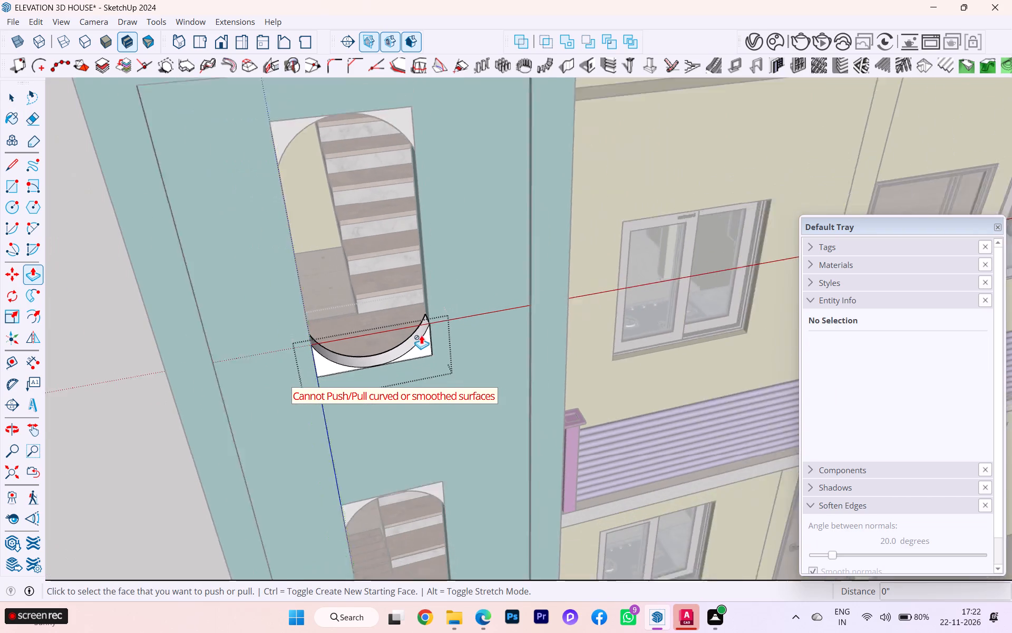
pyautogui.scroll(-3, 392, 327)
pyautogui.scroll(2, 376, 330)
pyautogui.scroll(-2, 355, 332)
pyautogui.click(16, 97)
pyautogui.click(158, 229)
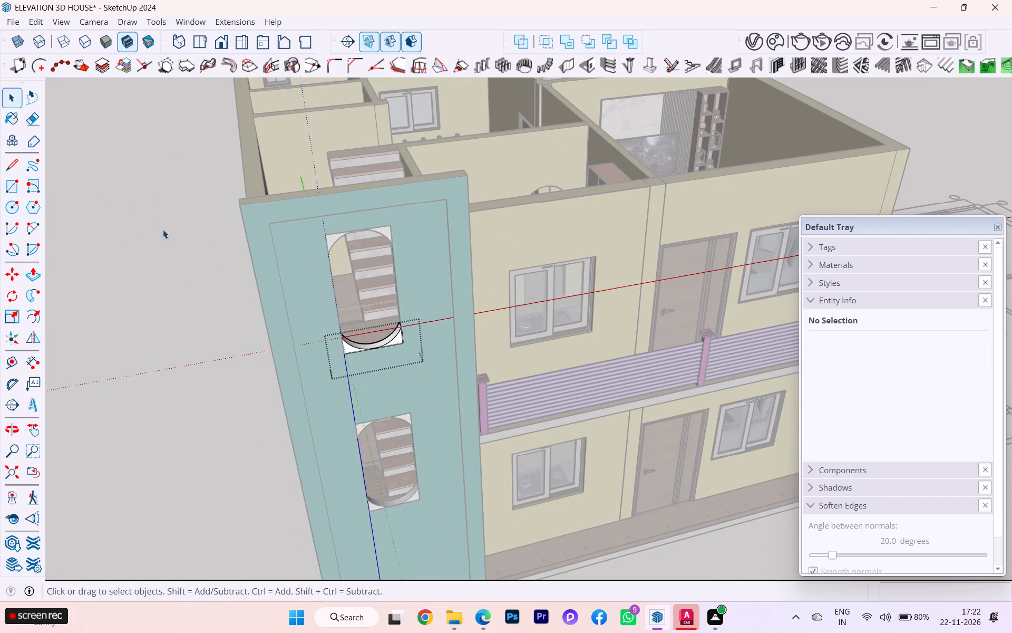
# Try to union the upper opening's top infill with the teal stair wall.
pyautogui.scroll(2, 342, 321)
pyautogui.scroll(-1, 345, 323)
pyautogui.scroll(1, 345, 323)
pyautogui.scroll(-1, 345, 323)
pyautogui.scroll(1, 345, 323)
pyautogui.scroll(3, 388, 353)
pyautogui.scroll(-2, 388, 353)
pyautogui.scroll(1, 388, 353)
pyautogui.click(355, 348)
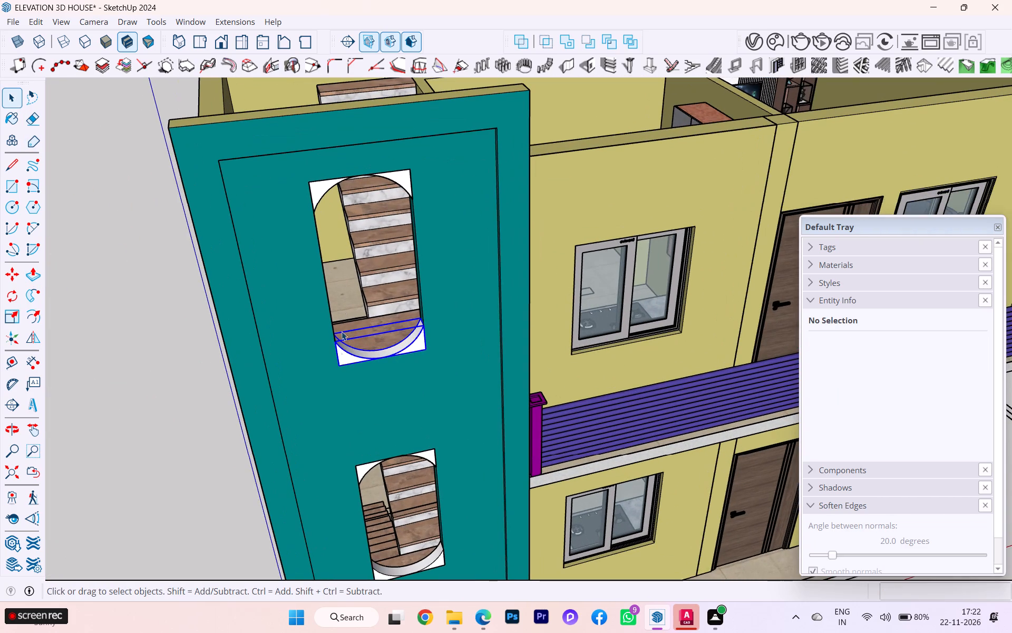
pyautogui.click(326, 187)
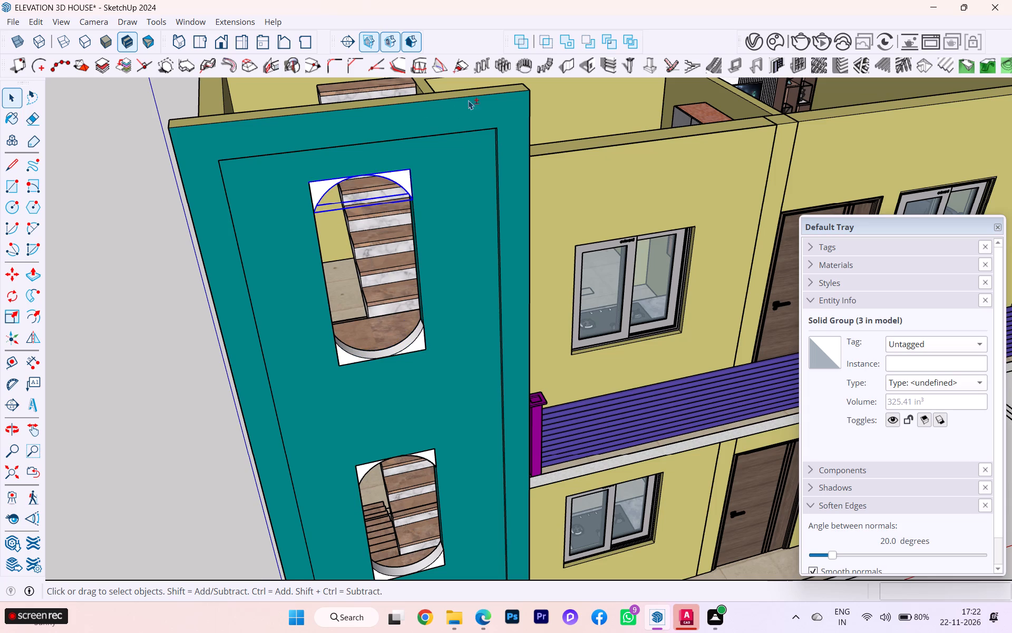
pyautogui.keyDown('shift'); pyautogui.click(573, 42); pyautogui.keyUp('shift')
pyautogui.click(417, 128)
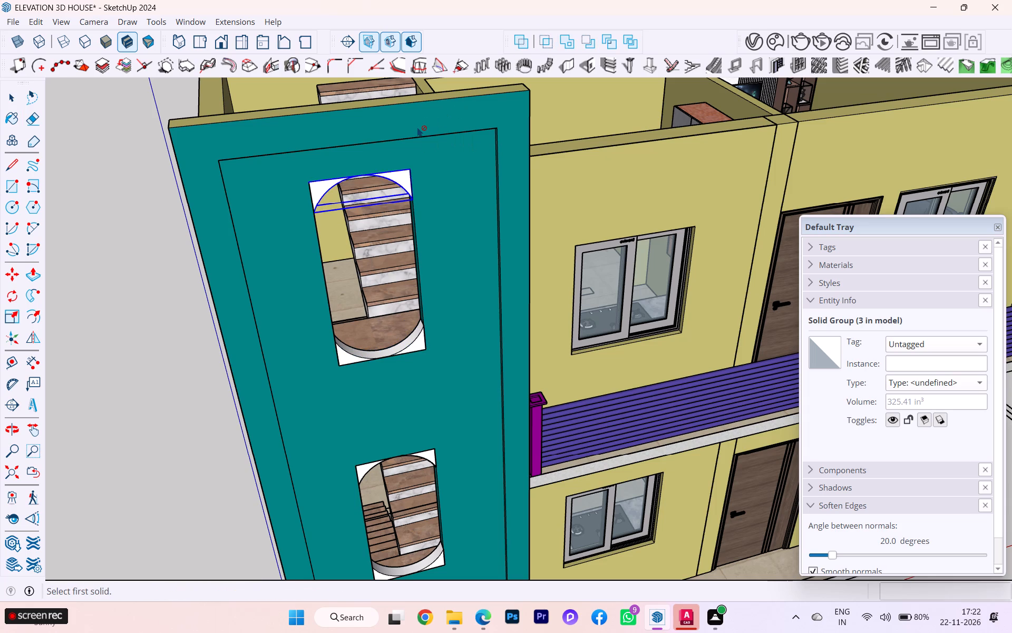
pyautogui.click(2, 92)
# Union the four arched infills of both openings together with the stair wall group, accepting the exclusion of non-solid objects.
pyautogui.click(173, 127)
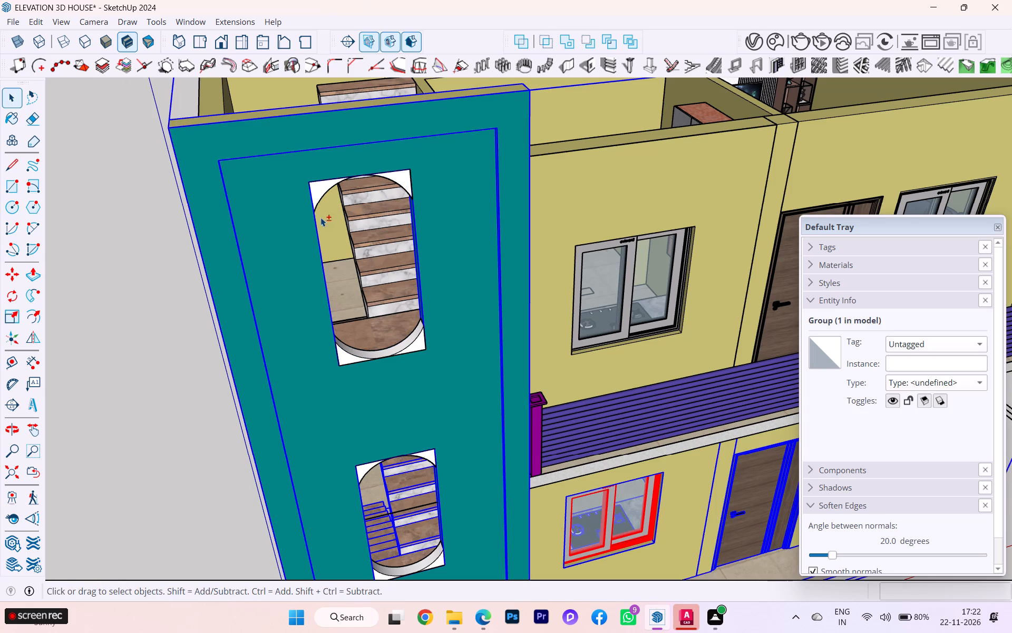
pyautogui.keyDown('shift'); pyautogui.click(378, 352); pyautogui.keyUp('shift')
pyautogui.keyDown('shift'); pyautogui.click(387, 178); pyautogui.keyUp('shift')
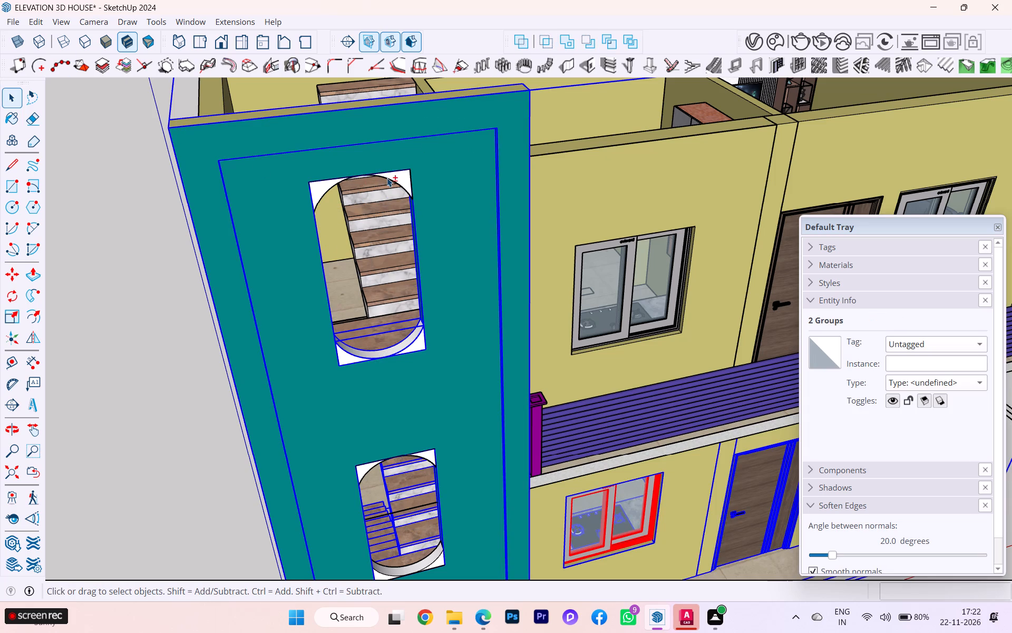
pyautogui.keyDown('shift'); pyautogui.click(436, 458); pyautogui.keyUp('shift')
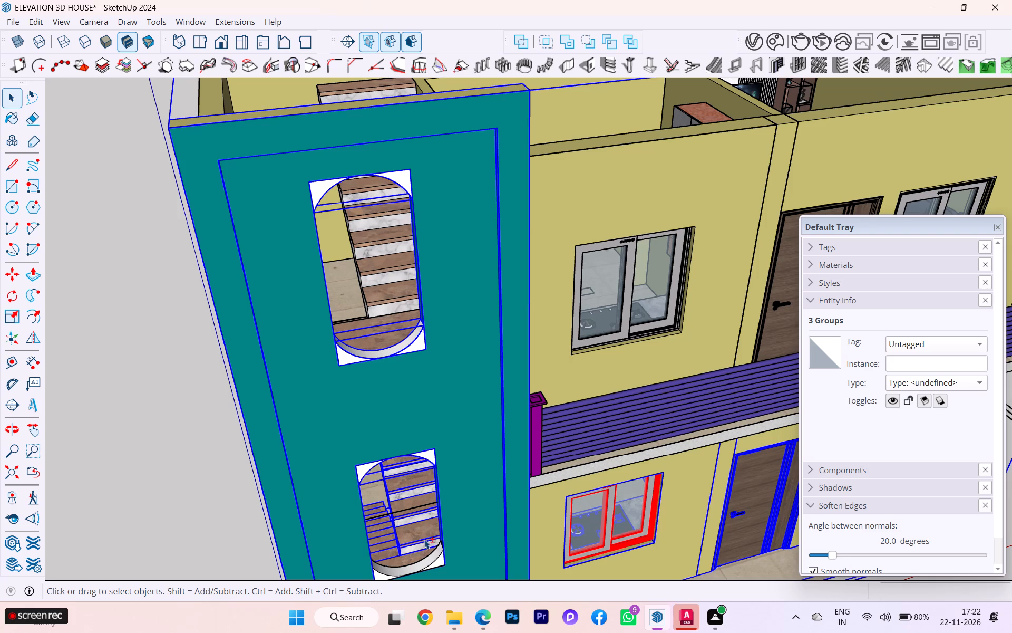
pyautogui.keyDown('shift'); pyautogui.click(431, 560); pyautogui.keyUp('shift')
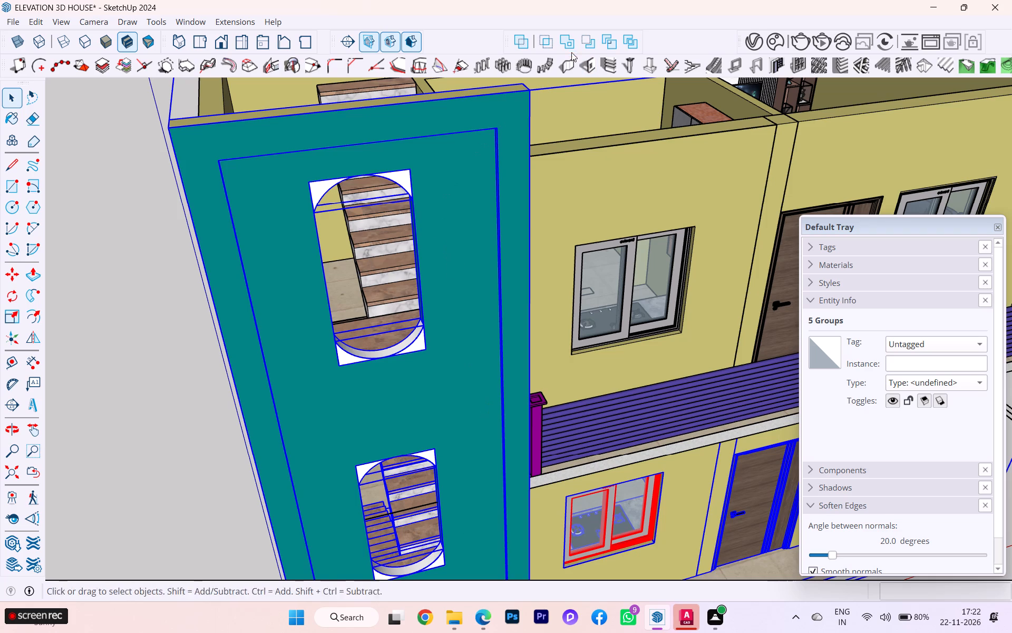
pyautogui.keyDown('shift'); pyautogui.click(569, 47); pyautogui.keyUp('shift')
pyautogui.click(582, 322)
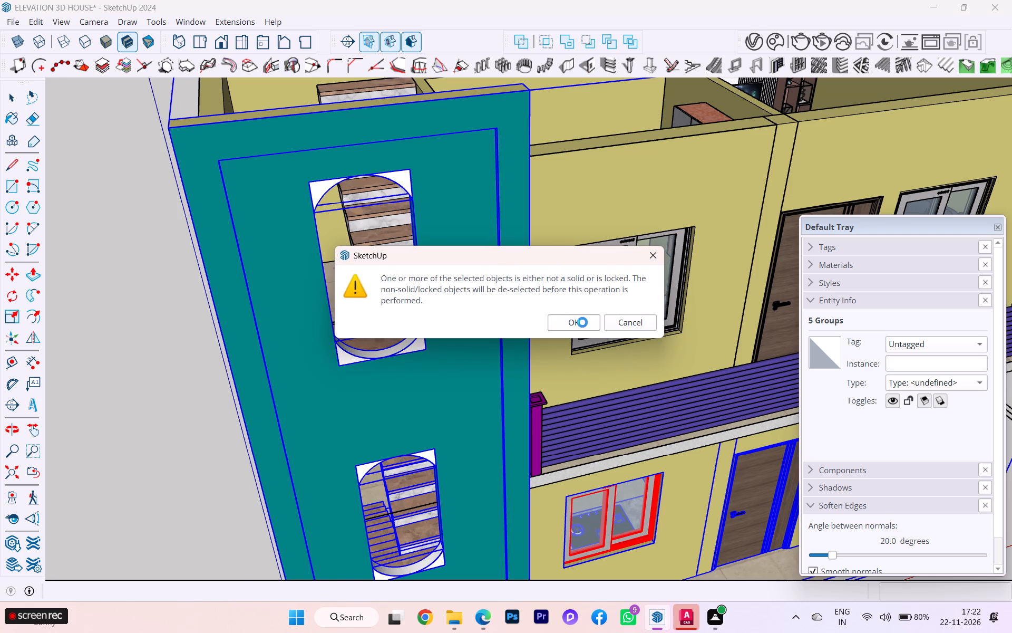
pyautogui.scroll(-2, 428, 226)
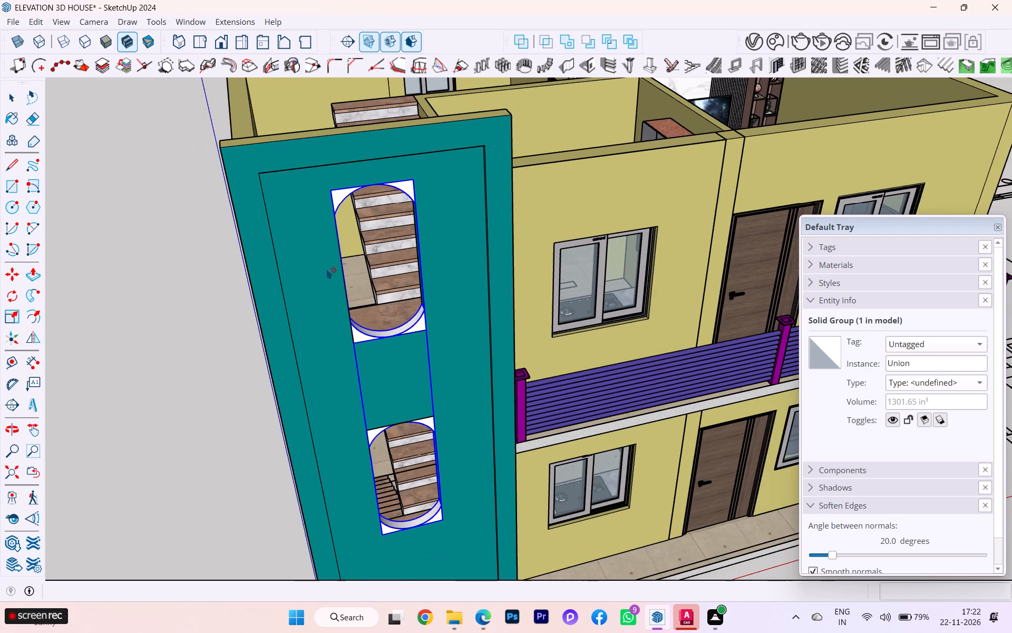
pyautogui.click(4, 98)
pyautogui.click(131, 142)
# Examine the merged infill group around the upper opening's arched top and bottom ends.
pyautogui.scroll(1, 421, 250)
pyautogui.scroll(-3, 421, 248)
pyautogui.scroll(7, 421, 248)
pyautogui.scroll(-1, 372, 193)
pyautogui.scroll(5, 372, 193)
pyautogui.click(329, 187)
pyautogui.scroll(-2, 327, 189)
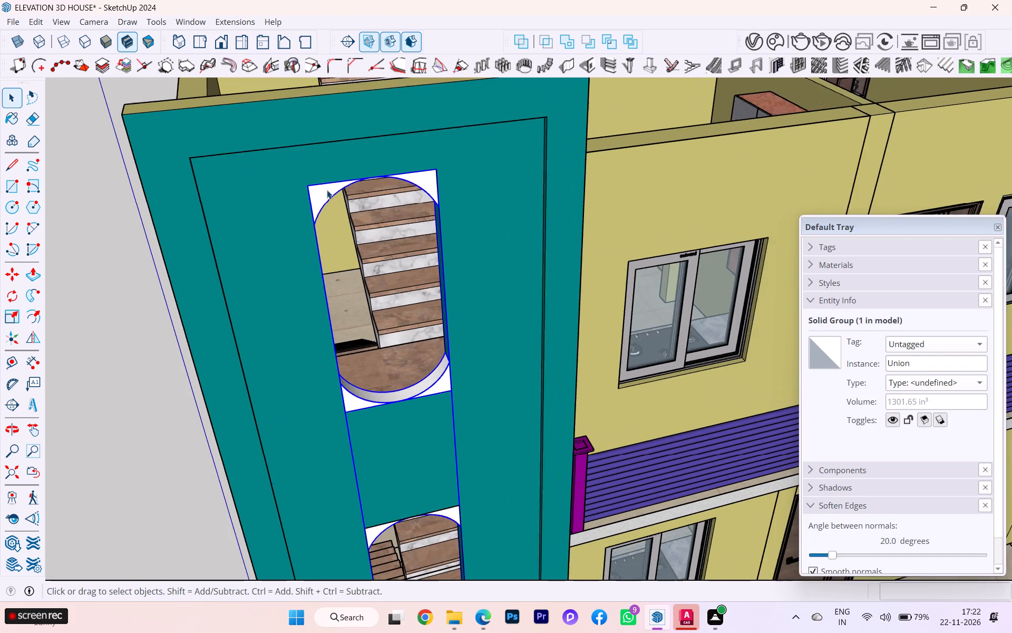
pyautogui.scroll(-1, 327, 190)
pyautogui.moveTo(327, 190); pyautogui.dragTo(284, 176, button='middle')
pyautogui.scroll(5, 287, 165)
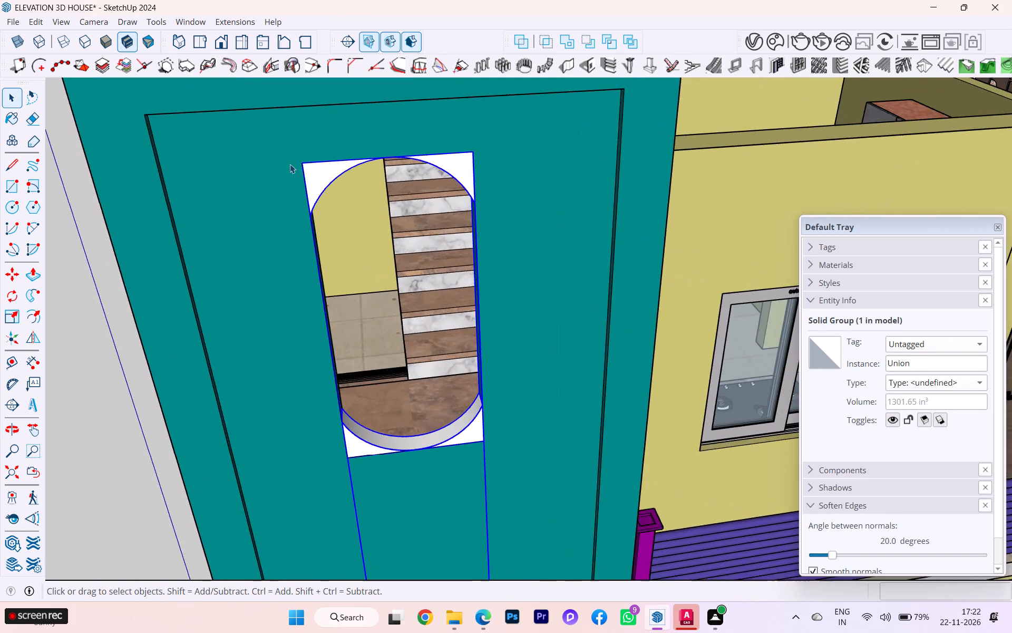
pyautogui.scroll(6, 299, 162)
pyautogui.scroll(-1, 300, 165)
pyautogui.scroll(4, 301, 166)
pyautogui.scroll(-6, 305, 171)
pyautogui.scroll(3, 345, 172)
pyautogui.scroll(-7, 346, 172)
pyautogui.scroll(4, 344, 183)
pyautogui.scroll(-1, 343, 183)
pyautogui.scroll(2, 343, 183)
pyautogui.scroll(-2, 343, 183)
pyautogui.scroll(2, 343, 184)
pyautogui.scroll(-3, 343, 184)
pyautogui.scroll(2, 343, 185)
pyautogui.scroll(-1, 343, 185)
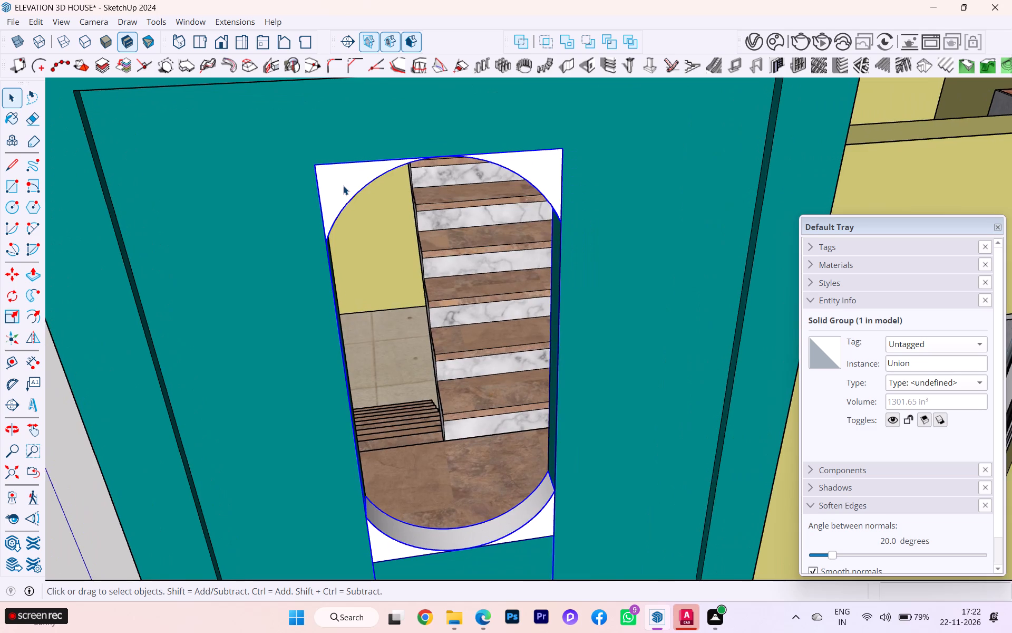
pyautogui.scroll(-2, 343, 186)
pyautogui.scroll(2, 343, 186)
pyautogui.scroll(-7, 343, 186)
pyautogui.scroll(2, 343, 186)
pyautogui.scroll(-1, 343, 188)
pyautogui.scroll(1, 343, 188)
pyautogui.scroll(-2, 343, 188)
pyautogui.scroll(1, 343, 189)
pyautogui.scroll(-11, 343, 189)
pyautogui.scroll(3, 310, 206)
pyautogui.click(181, 232)
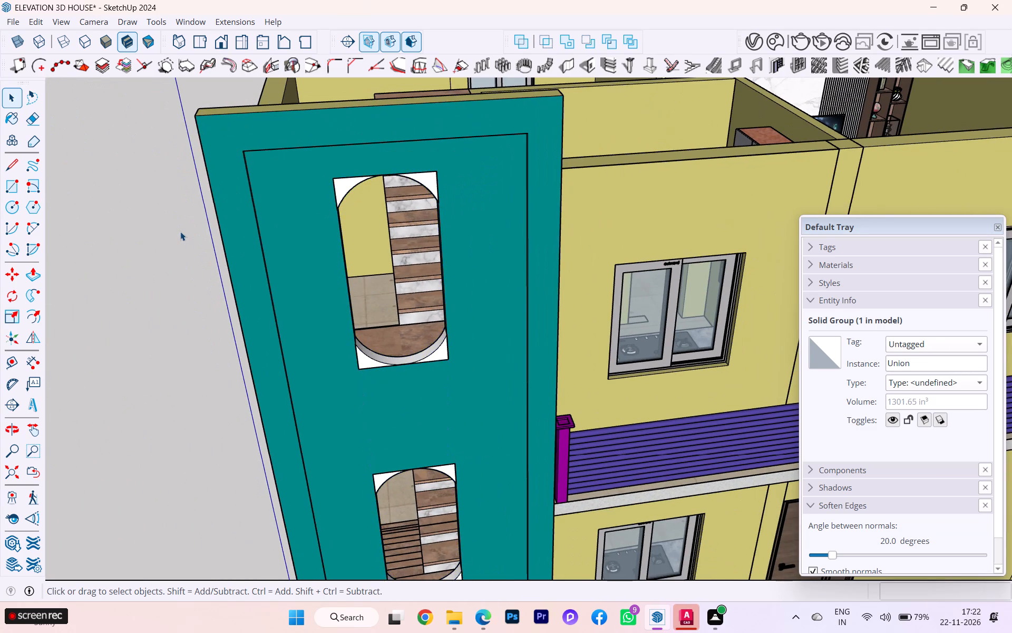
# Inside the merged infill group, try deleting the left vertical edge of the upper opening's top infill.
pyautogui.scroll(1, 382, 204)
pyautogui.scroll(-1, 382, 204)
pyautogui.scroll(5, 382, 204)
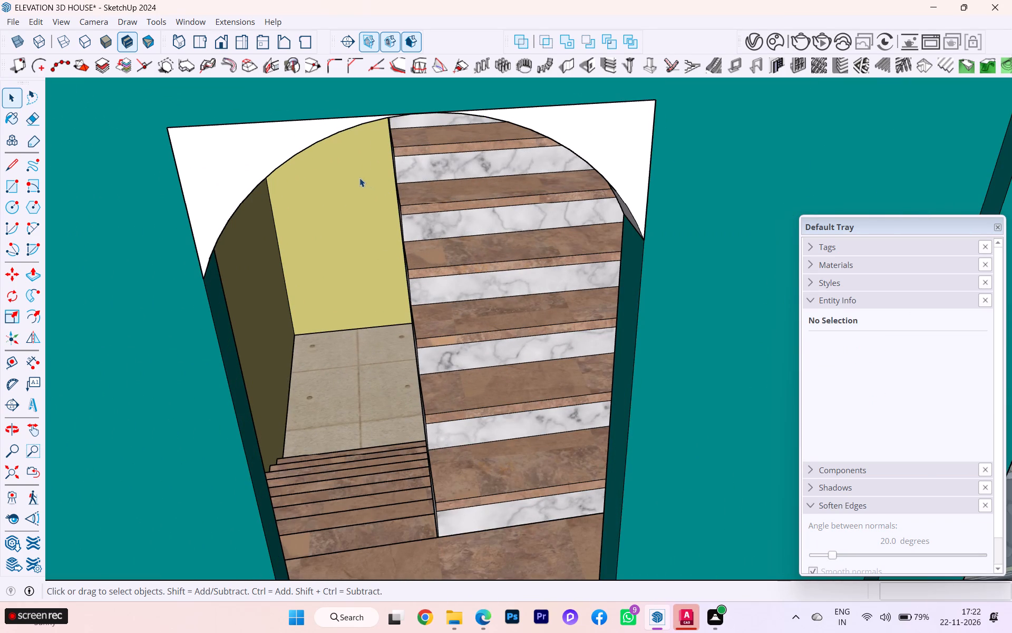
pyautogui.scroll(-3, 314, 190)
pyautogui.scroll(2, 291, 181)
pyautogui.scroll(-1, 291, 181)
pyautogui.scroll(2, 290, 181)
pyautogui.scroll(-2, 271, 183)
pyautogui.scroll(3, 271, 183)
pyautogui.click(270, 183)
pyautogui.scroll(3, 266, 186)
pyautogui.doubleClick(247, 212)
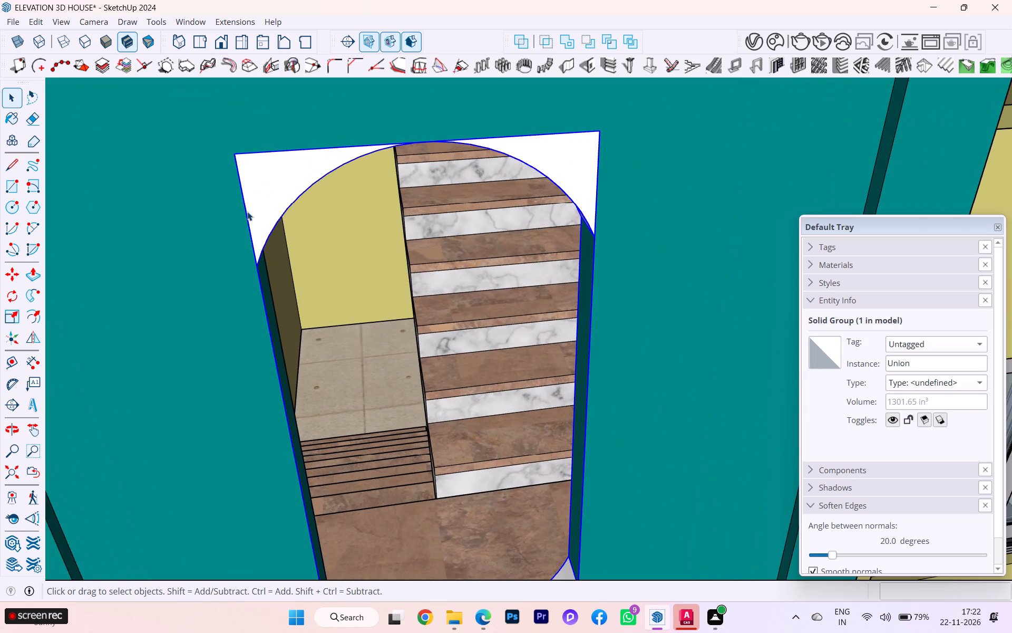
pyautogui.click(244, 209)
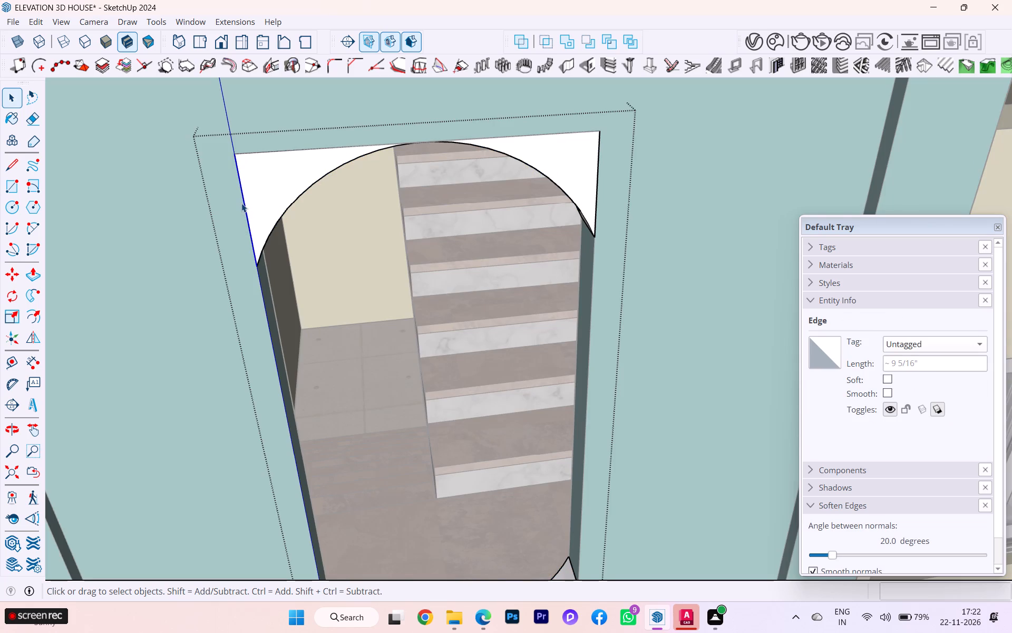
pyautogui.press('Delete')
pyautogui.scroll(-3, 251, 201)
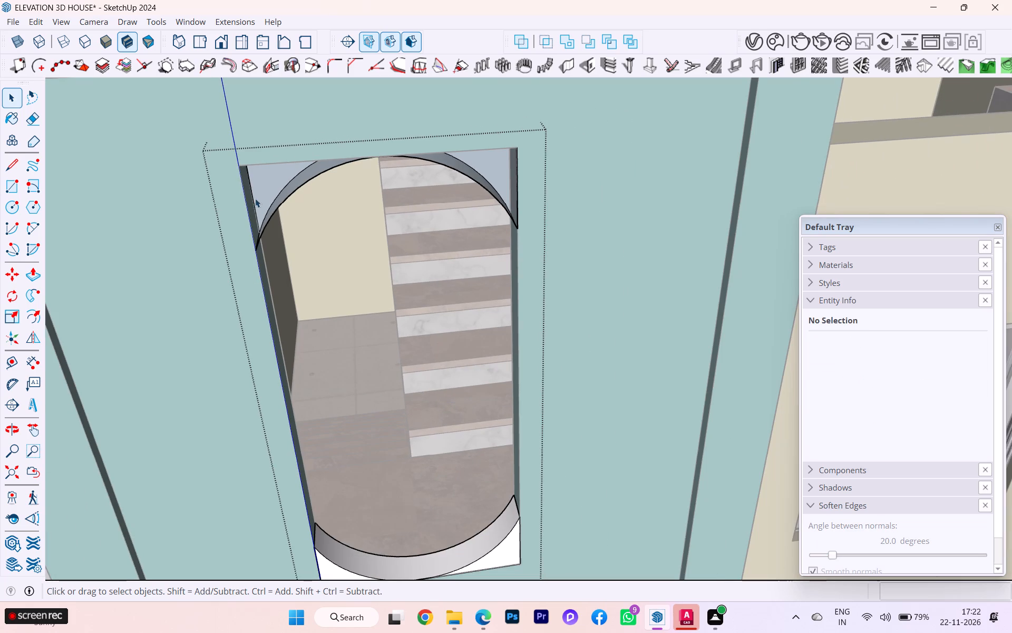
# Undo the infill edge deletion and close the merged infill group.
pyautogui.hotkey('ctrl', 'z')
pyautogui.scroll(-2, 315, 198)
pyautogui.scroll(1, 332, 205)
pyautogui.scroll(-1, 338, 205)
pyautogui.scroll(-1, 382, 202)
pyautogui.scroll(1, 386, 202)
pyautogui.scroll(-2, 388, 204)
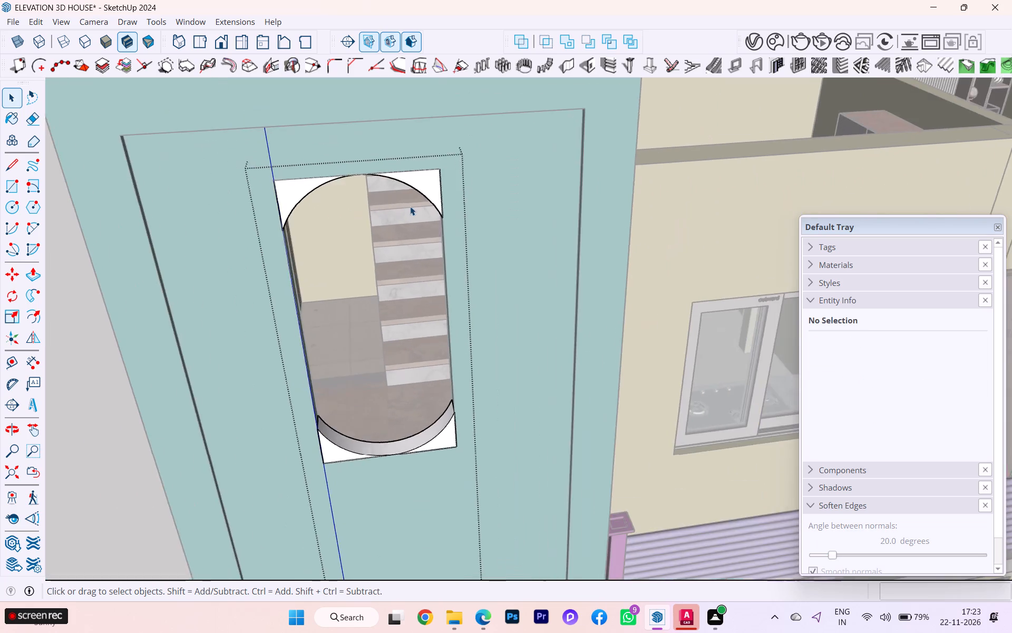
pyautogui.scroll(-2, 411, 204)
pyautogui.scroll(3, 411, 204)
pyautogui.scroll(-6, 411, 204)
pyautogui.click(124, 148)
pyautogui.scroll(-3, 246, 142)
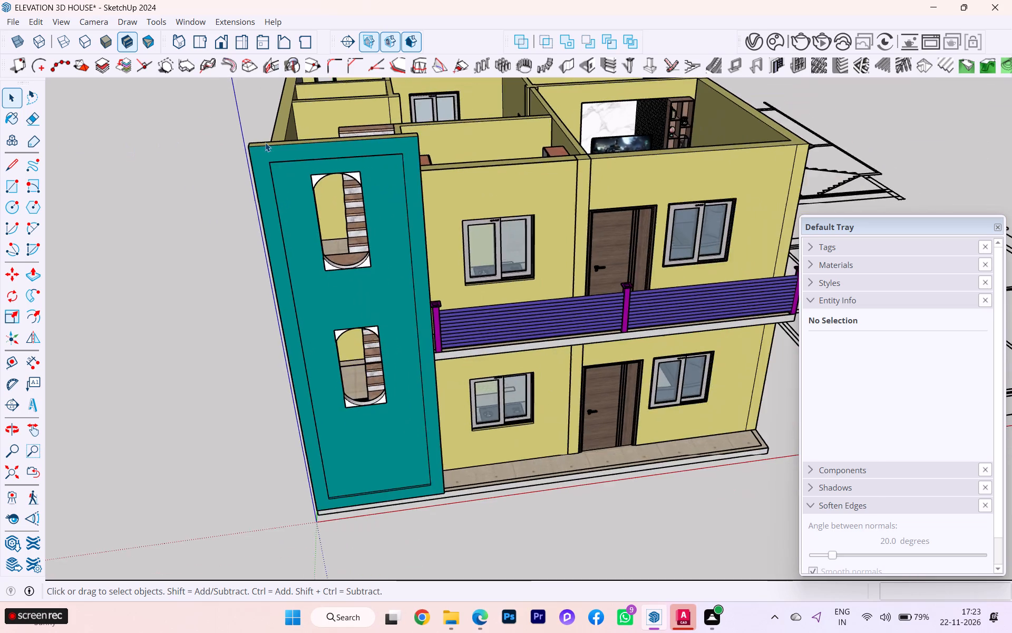
# Open the merged infill group and inspect the face of the lower opening's top infill, leaving the group unchanged.
pyautogui.moveTo(265, 142); pyautogui.dragTo(241, 62, button='middle')
pyautogui.scroll(-1, 367, 191)
pyautogui.scroll(1, 348, 241)
pyautogui.scroll(-1, 345, 244)
pyautogui.scroll(3, 344, 244)
pyautogui.scroll(-1, 345, 219)
pyautogui.scroll(10, 345, 219)
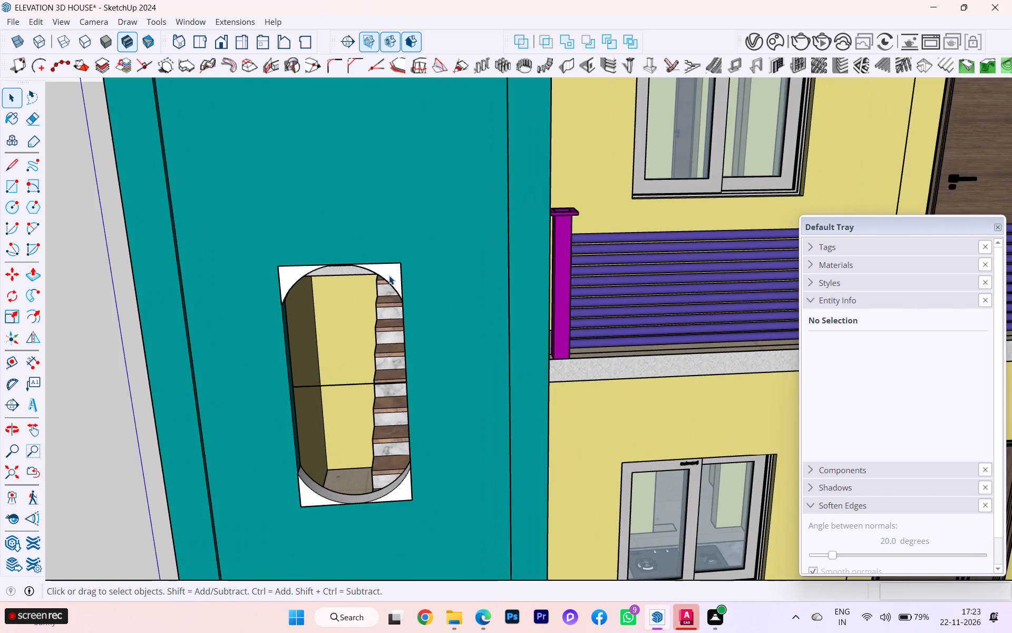
pyautogui.click(389, 275)
pyautogui.doubleClick(390, 275)
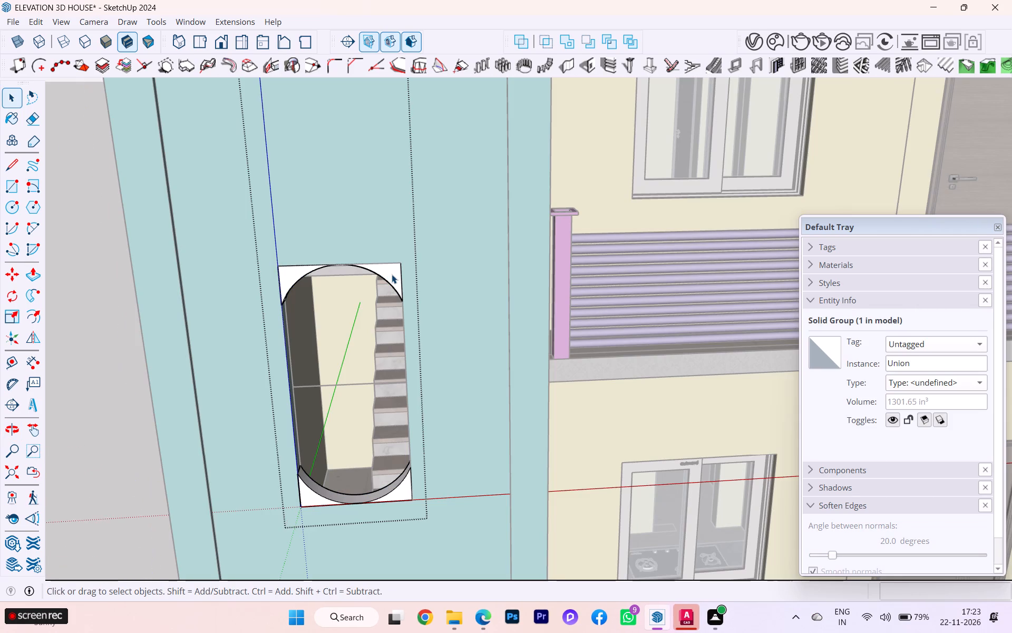
pyautogui.click(392, 274)
pyautogui.scroll(-6, 392, 274)
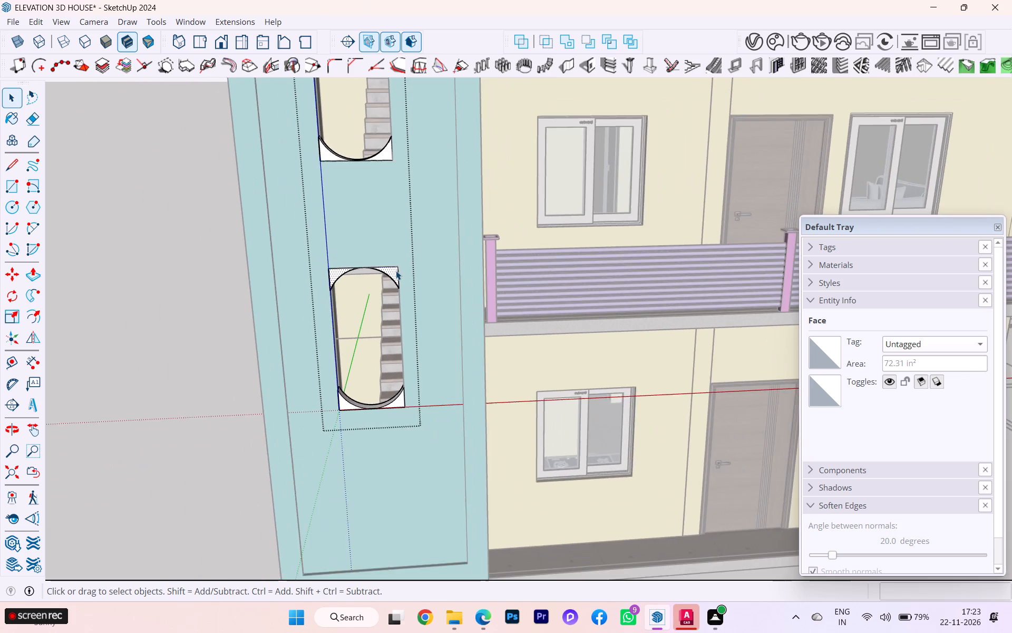
pyautogui.scroll(-1, 397, 271)
pyautogui.click(192, 202)
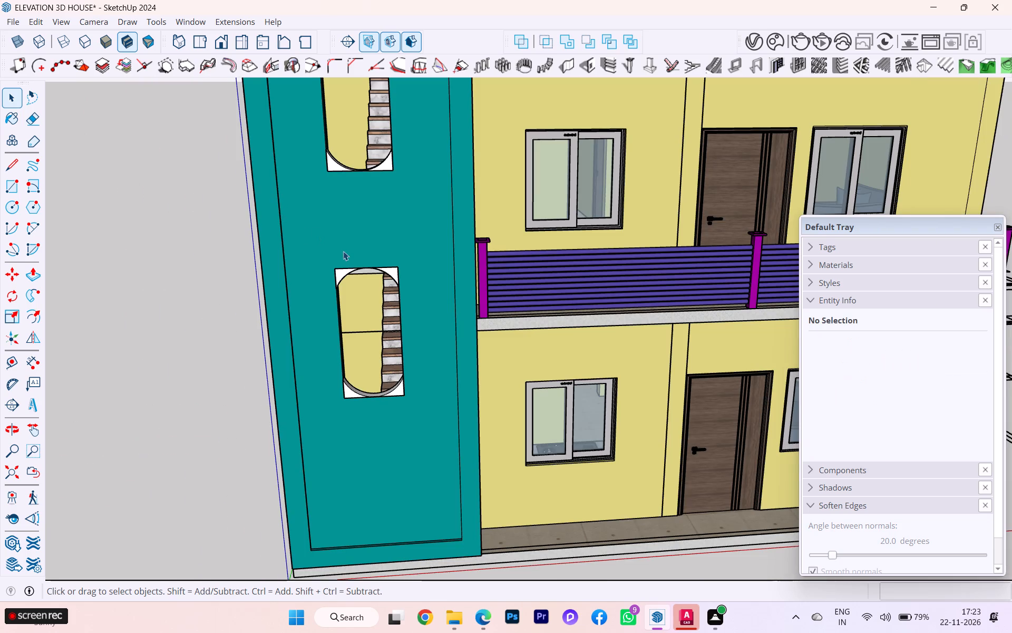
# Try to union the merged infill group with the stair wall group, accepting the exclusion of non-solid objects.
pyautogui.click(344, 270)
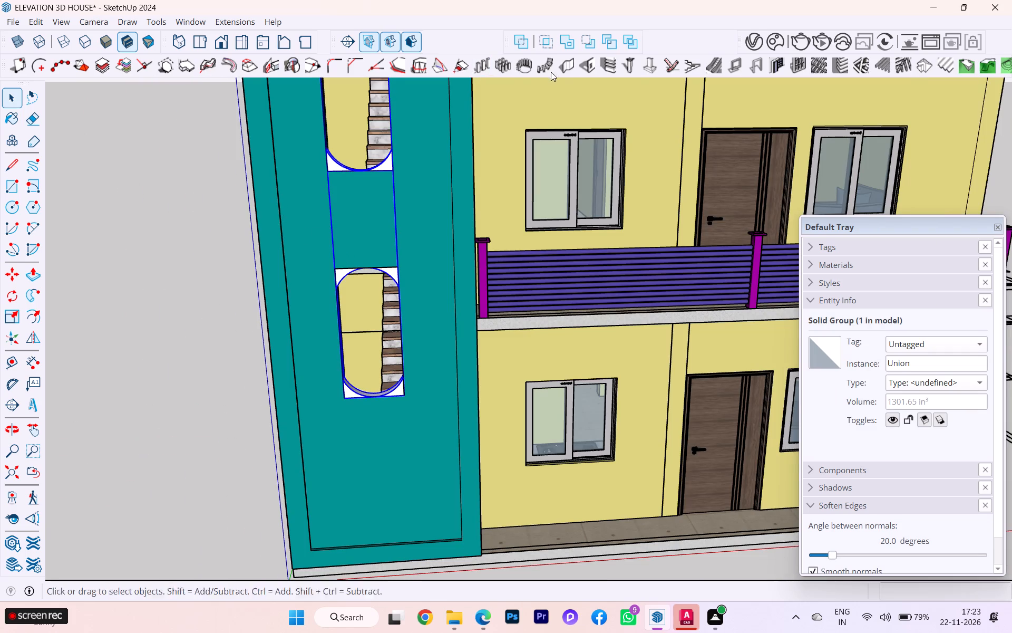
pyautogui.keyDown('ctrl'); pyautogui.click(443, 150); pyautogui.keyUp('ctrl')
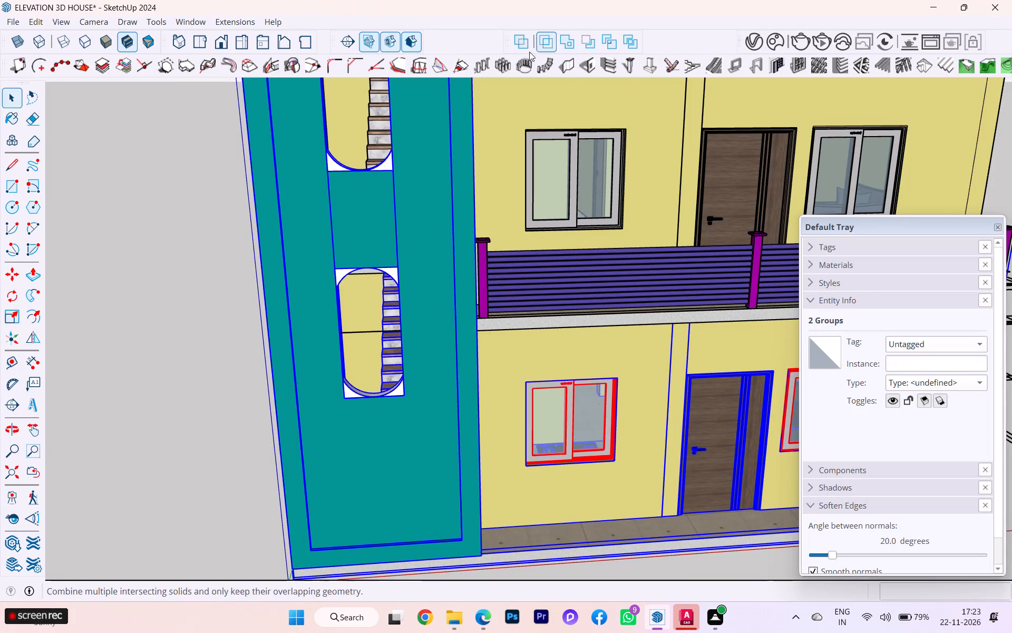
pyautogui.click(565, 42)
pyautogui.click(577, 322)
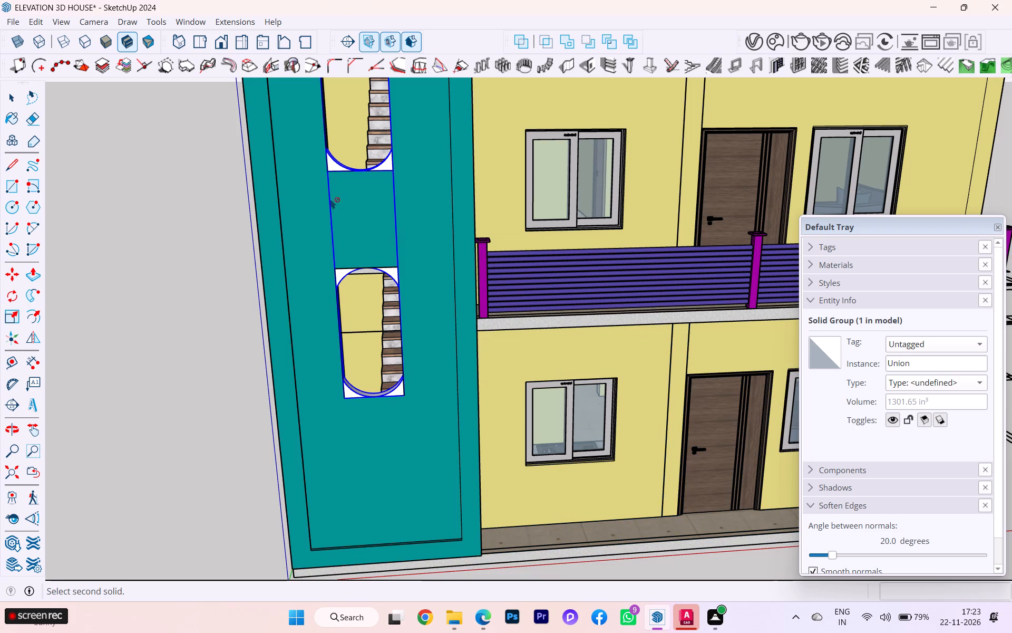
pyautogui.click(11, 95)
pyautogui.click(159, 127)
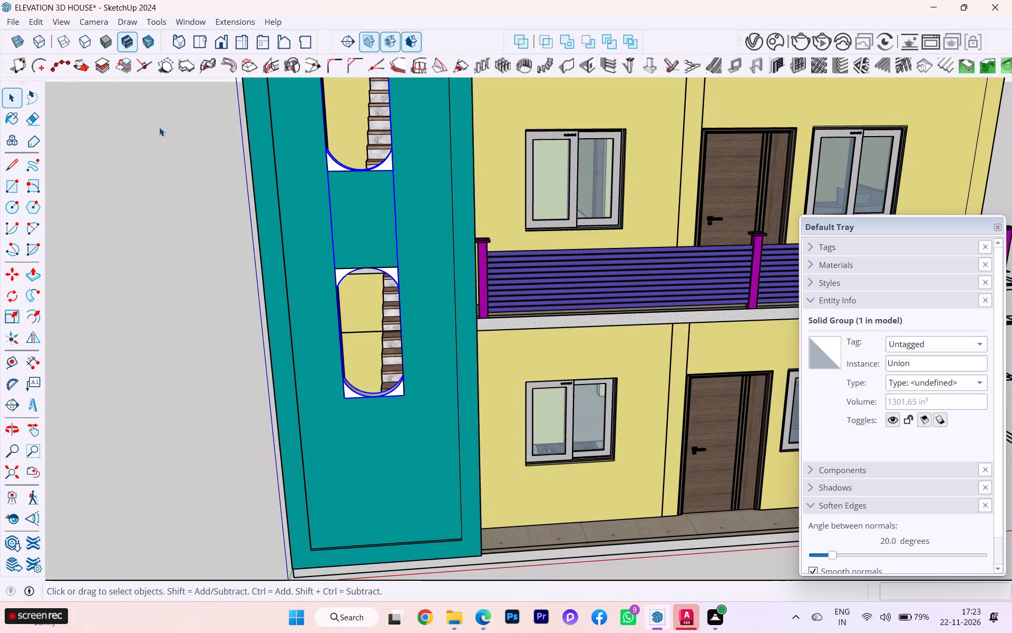
# Examine the merged infill group where the upper opening's bottom arch and the lower opening's top arch meet the wall.
pyautogui.scroll(8, 375, 168)
pyautogui.scroll(-1, 393, 172)
pyautogui.moveTo(394, 172); pyautogui.dragTo(423, 263, button='middle')
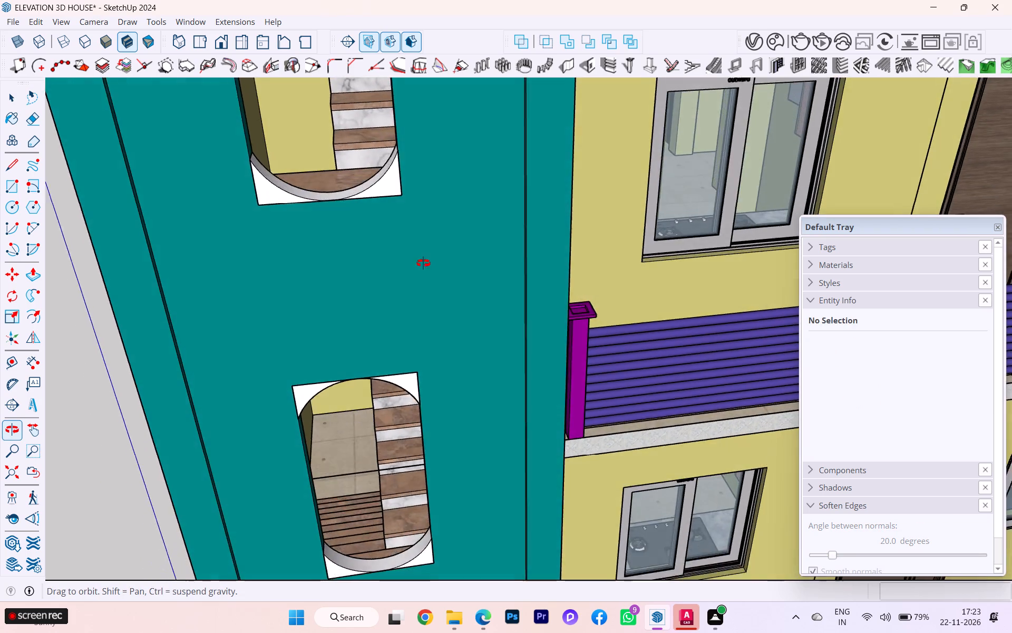
pyautogui.moveTo(423, 263); pyautogui.dragTo(579, 239, button='middle')
pyautogui.scroll(3, 594, 228)
pyautogui.scroll(-1, 459, 157)
pyautogui.scroll(3, 398, 158)
pyautogui.scroll(-2, 398, 158)
pyautogui.scroll(2, 398, 158)
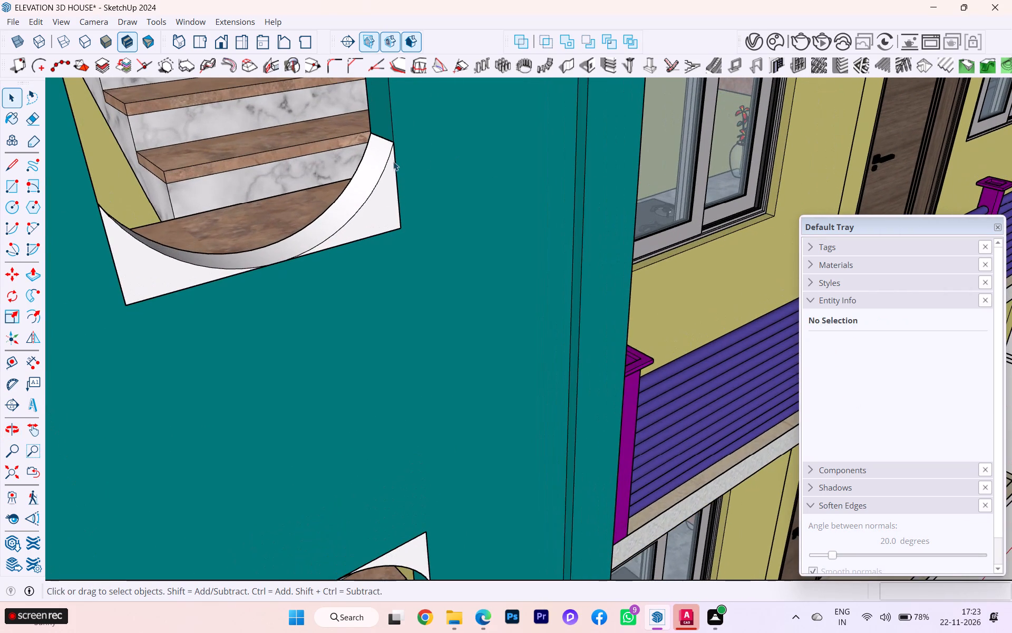
pyautogui.scroll(-5, 381, 166)
pyautogui.click(237, 223)
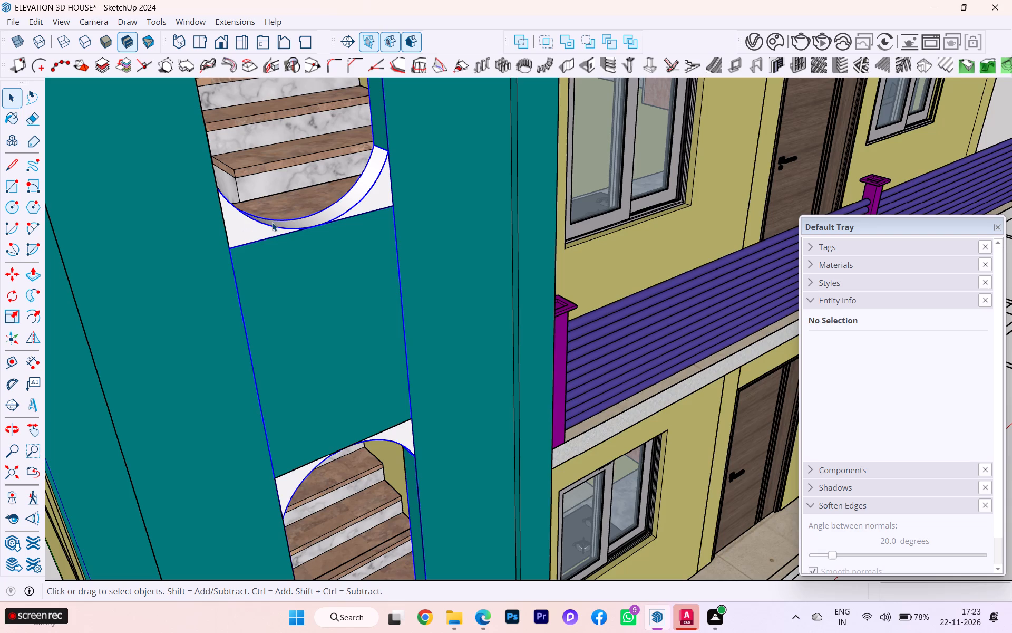
pyautogui.scroll(2, 307, 210)
pyautogui.scroll(-1, 307, 210)
pyautogui.scroll(3, 307, 210)
pyautogui.moveTo(290, 212); pyautogui.dragTo(179, 205, button='middle')
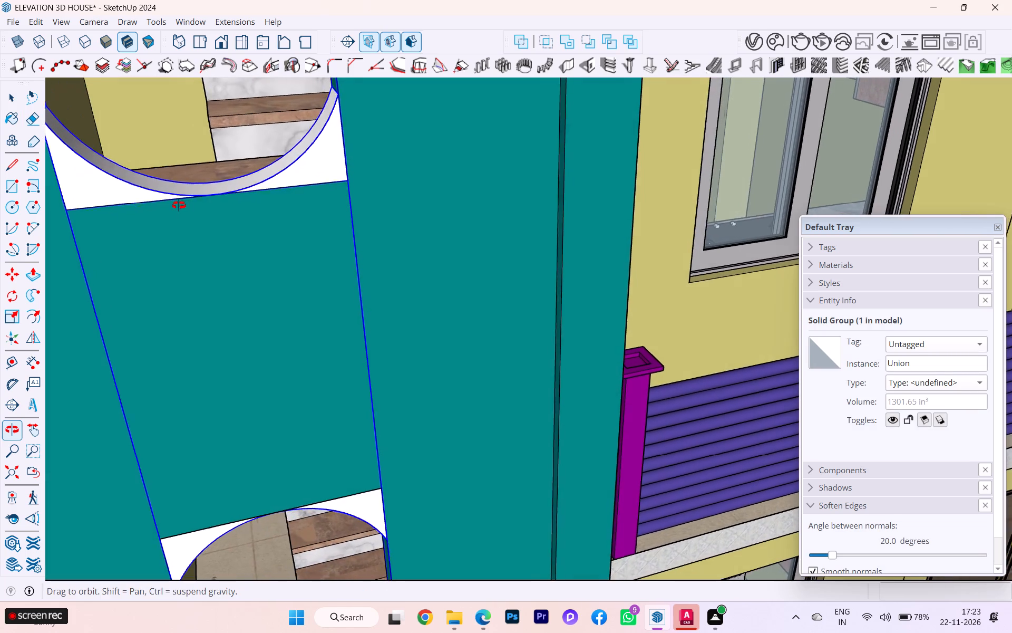
pyautogui.moveTo(179, 205); pyautogui.dragTo(177, 205, button='middle')
pyautogui.scroll(-4, 286, 172)
pyautogui.scroll(1, 303, 171)
pyautogui.scroll(-2, 303, 171)
pyautogui.scroll(-1, 235, 165)
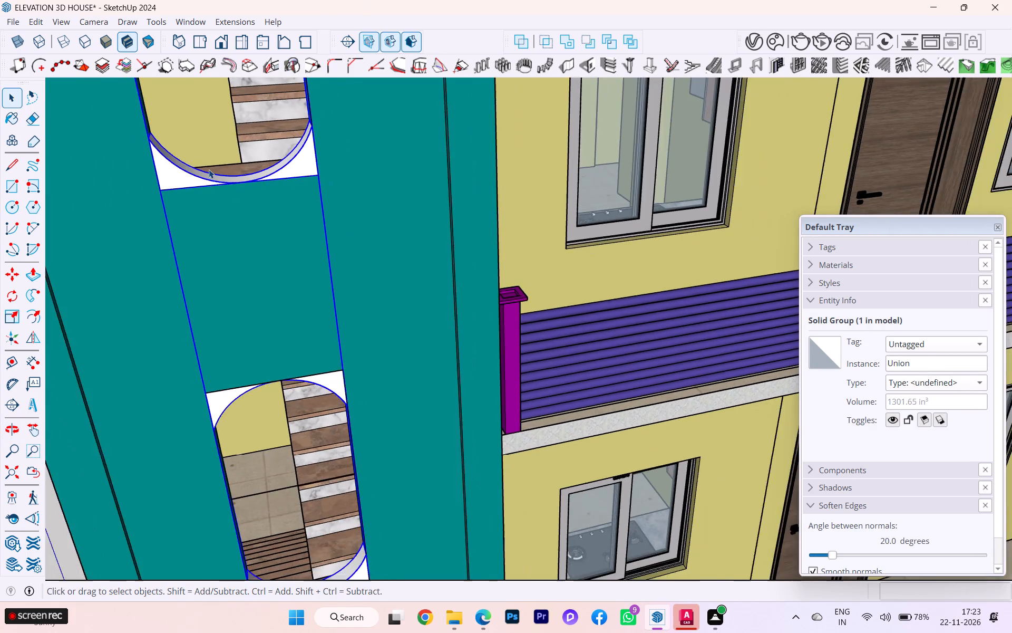
pyautogui.scroll(2, 201, 171)
pyautogui.scroll(-1, 200, 172)
pyautogui.scroll(4, 200, 172)
pyautogui.scroll(-1, 200, 172)
pyautogui.scroll(2, 200, 172)
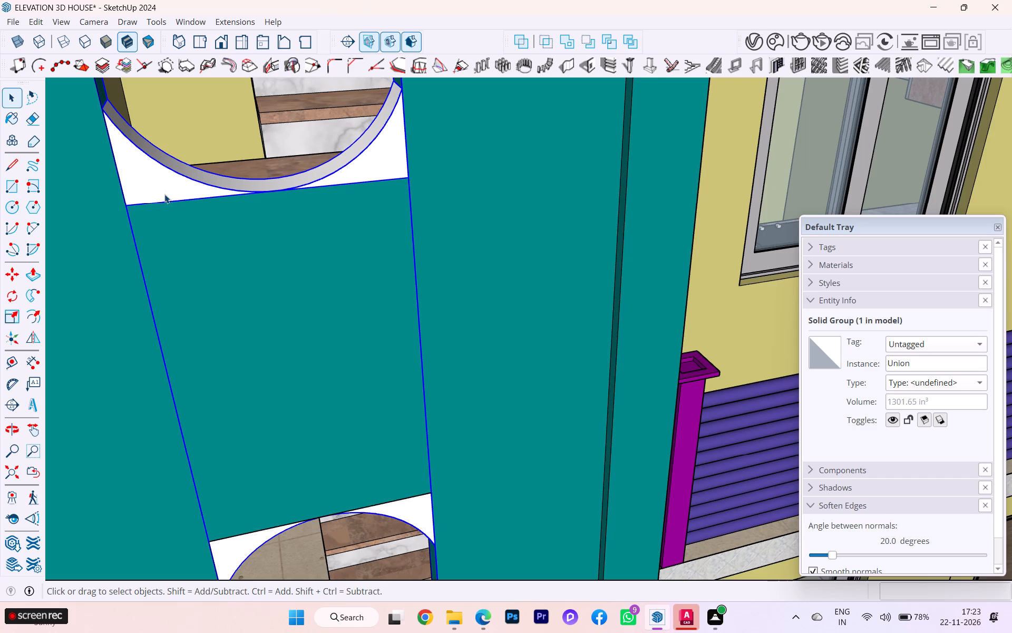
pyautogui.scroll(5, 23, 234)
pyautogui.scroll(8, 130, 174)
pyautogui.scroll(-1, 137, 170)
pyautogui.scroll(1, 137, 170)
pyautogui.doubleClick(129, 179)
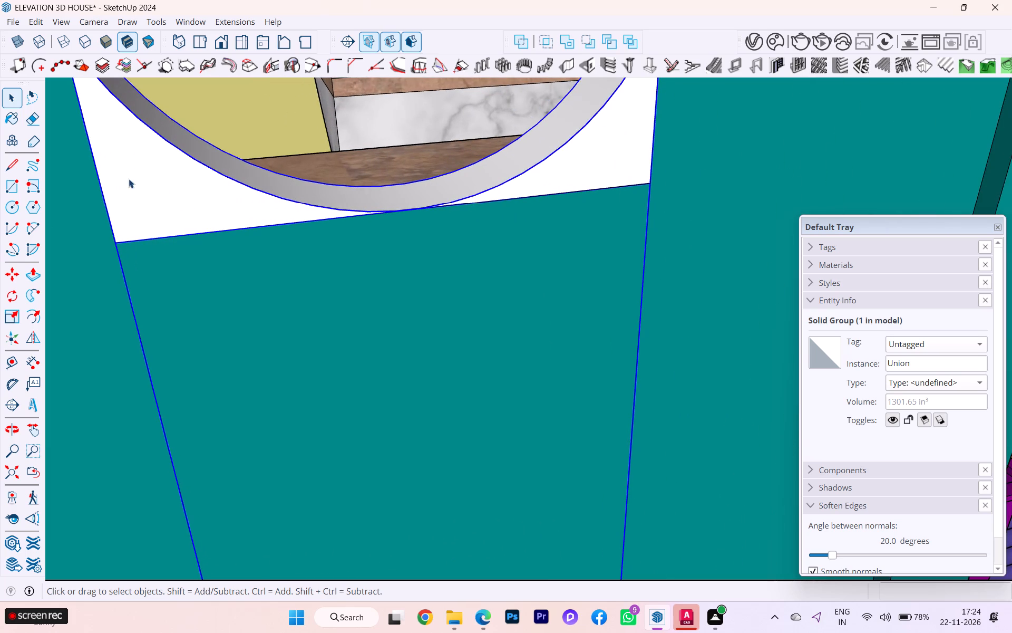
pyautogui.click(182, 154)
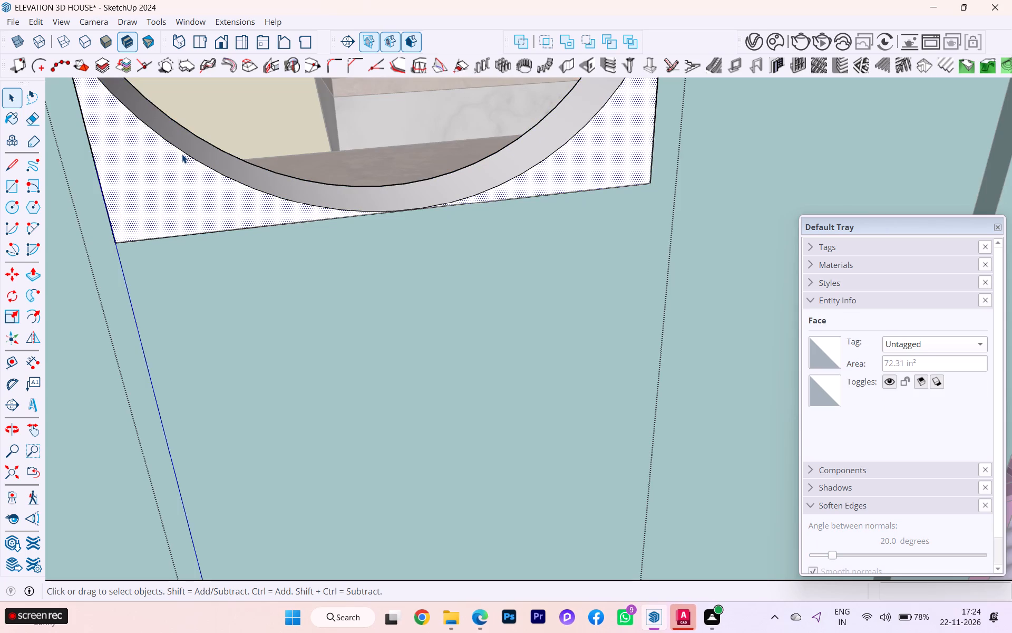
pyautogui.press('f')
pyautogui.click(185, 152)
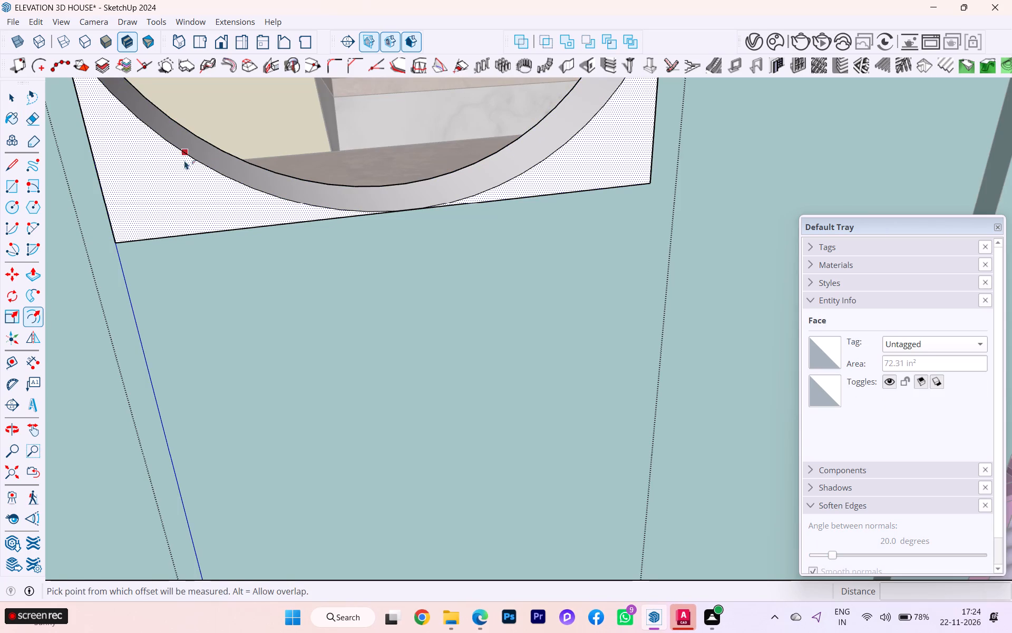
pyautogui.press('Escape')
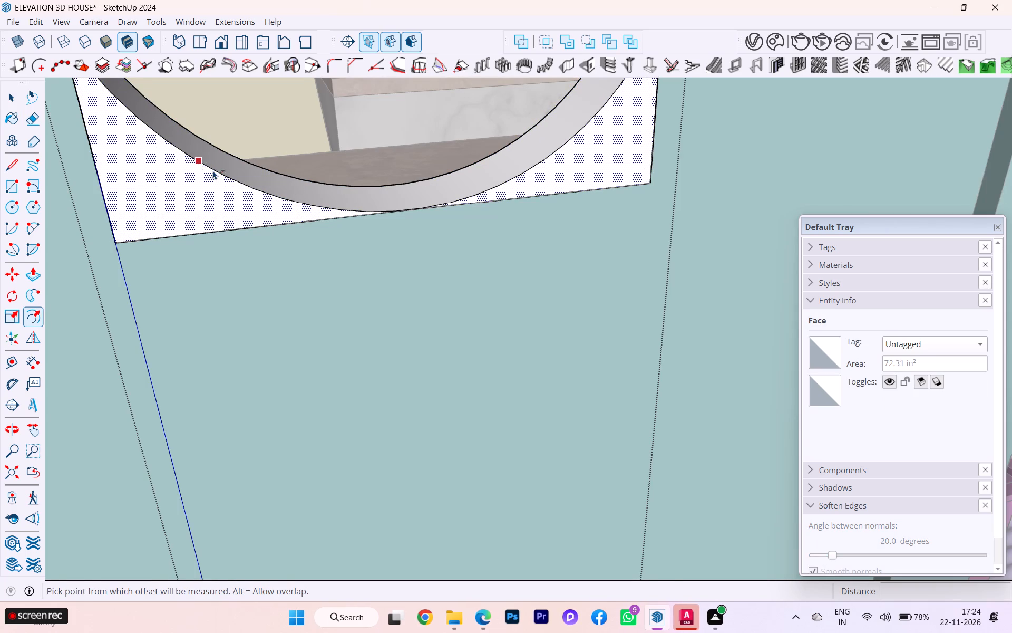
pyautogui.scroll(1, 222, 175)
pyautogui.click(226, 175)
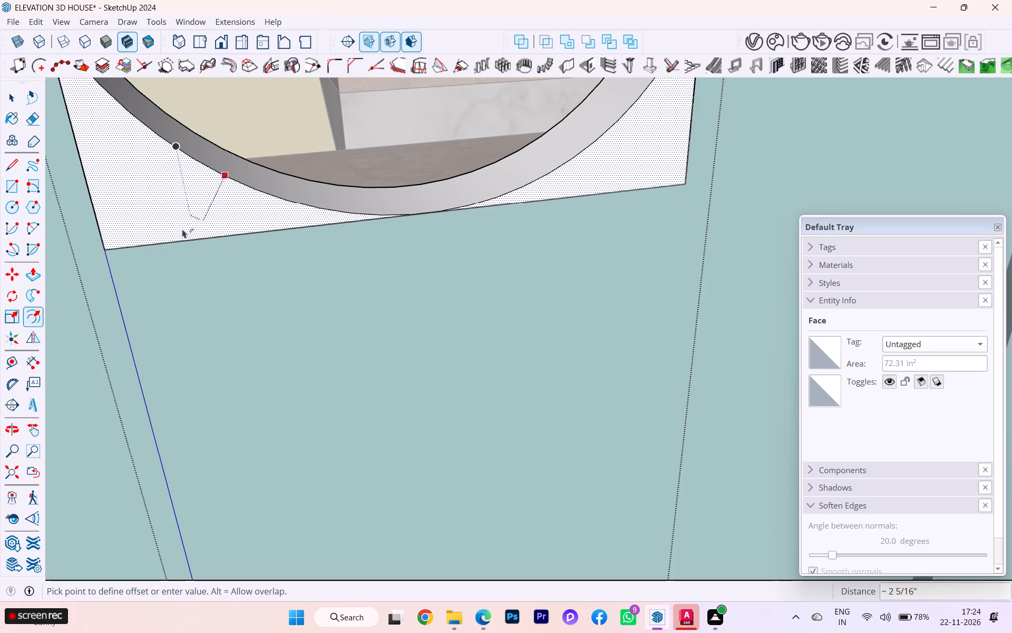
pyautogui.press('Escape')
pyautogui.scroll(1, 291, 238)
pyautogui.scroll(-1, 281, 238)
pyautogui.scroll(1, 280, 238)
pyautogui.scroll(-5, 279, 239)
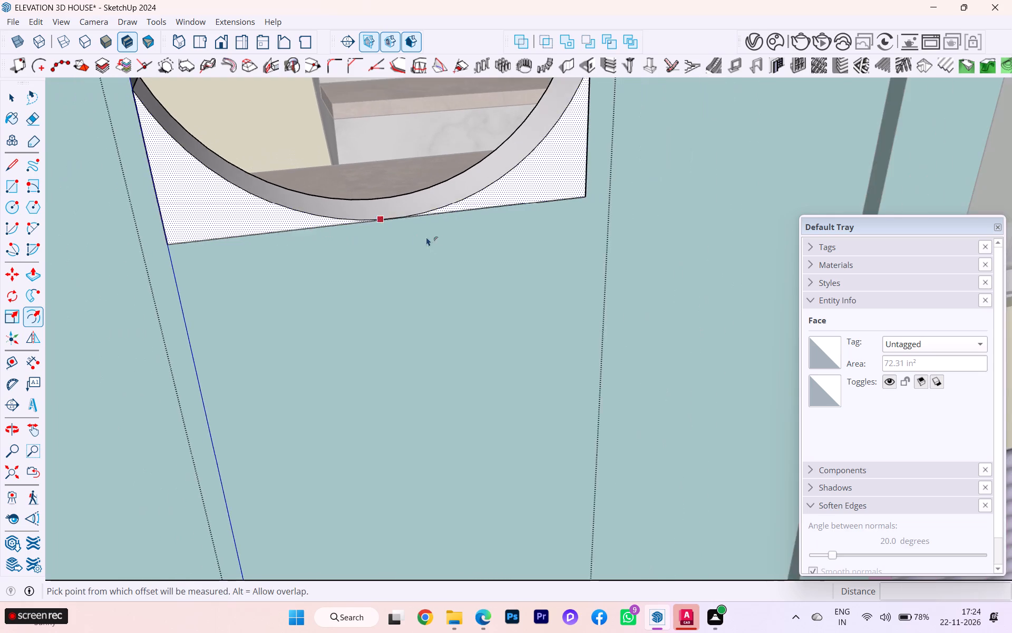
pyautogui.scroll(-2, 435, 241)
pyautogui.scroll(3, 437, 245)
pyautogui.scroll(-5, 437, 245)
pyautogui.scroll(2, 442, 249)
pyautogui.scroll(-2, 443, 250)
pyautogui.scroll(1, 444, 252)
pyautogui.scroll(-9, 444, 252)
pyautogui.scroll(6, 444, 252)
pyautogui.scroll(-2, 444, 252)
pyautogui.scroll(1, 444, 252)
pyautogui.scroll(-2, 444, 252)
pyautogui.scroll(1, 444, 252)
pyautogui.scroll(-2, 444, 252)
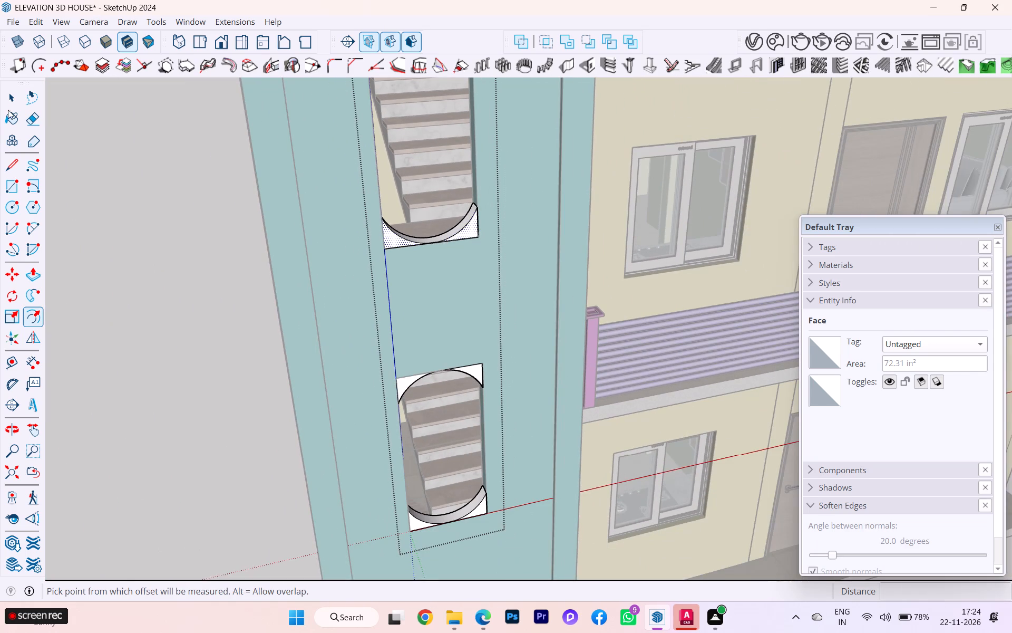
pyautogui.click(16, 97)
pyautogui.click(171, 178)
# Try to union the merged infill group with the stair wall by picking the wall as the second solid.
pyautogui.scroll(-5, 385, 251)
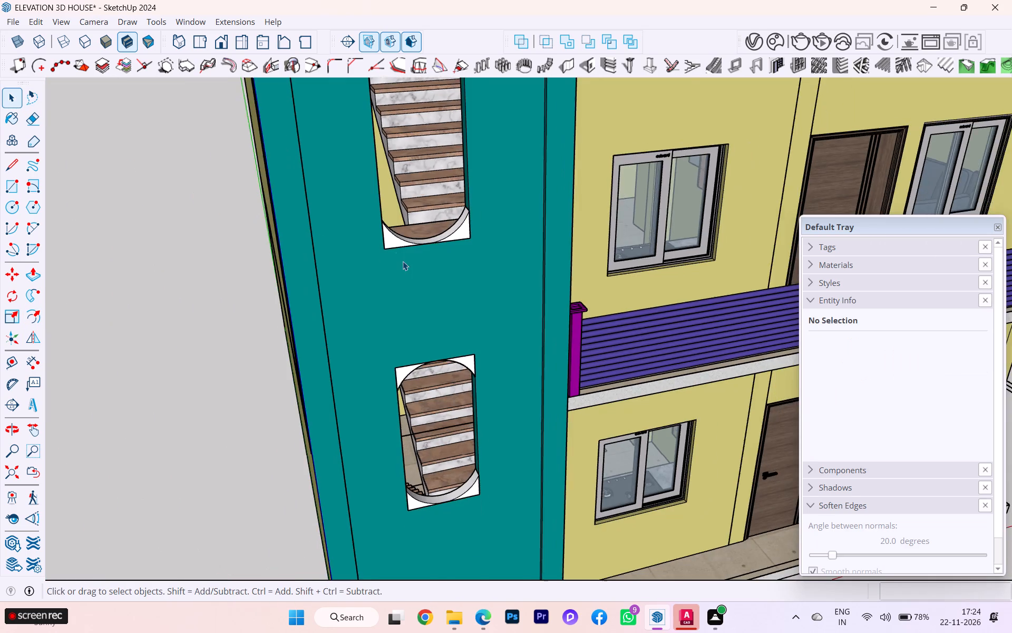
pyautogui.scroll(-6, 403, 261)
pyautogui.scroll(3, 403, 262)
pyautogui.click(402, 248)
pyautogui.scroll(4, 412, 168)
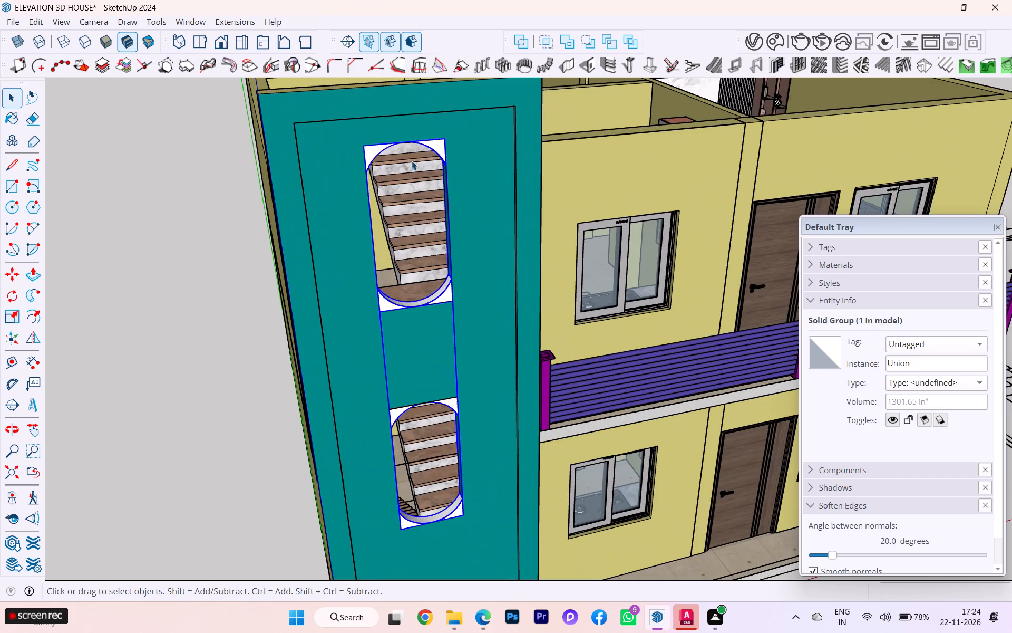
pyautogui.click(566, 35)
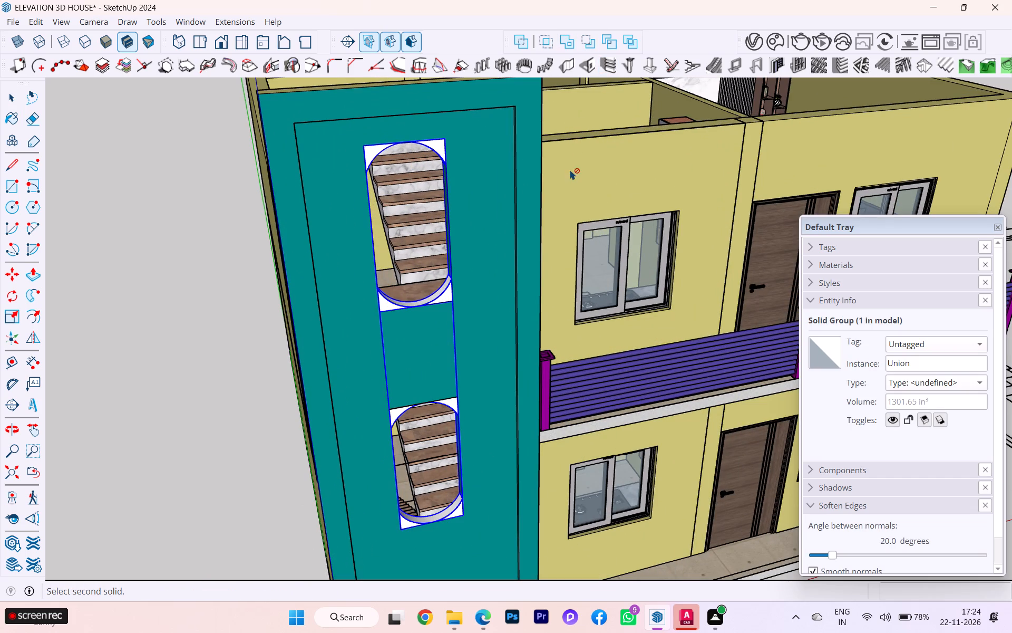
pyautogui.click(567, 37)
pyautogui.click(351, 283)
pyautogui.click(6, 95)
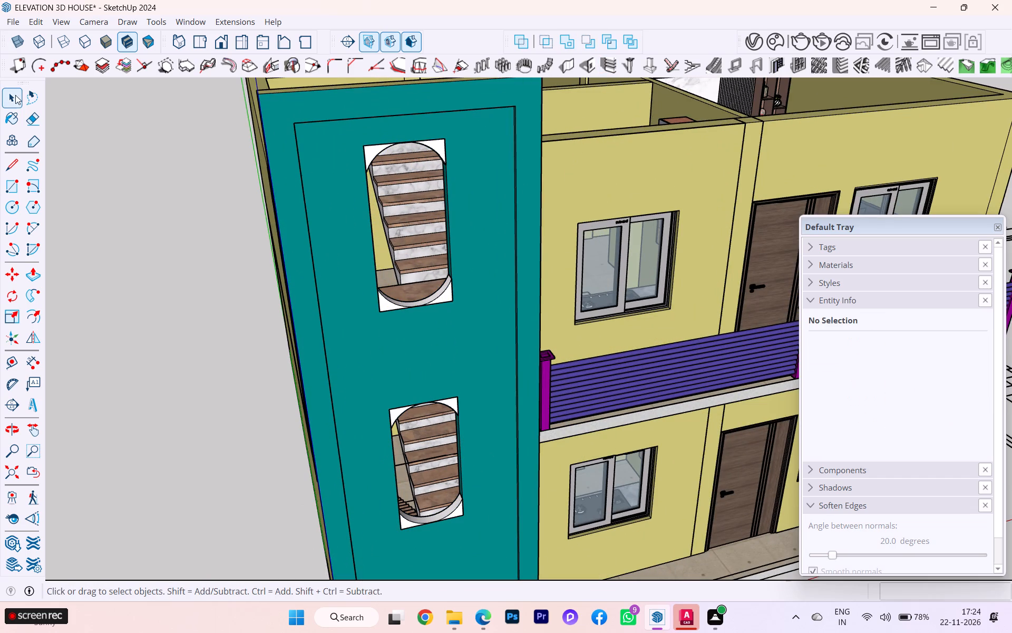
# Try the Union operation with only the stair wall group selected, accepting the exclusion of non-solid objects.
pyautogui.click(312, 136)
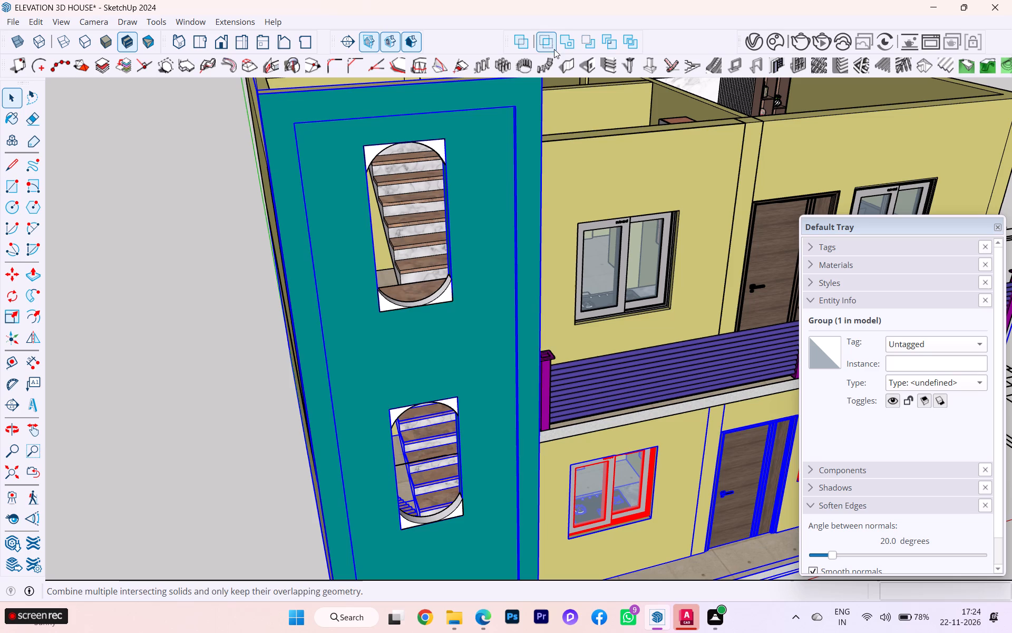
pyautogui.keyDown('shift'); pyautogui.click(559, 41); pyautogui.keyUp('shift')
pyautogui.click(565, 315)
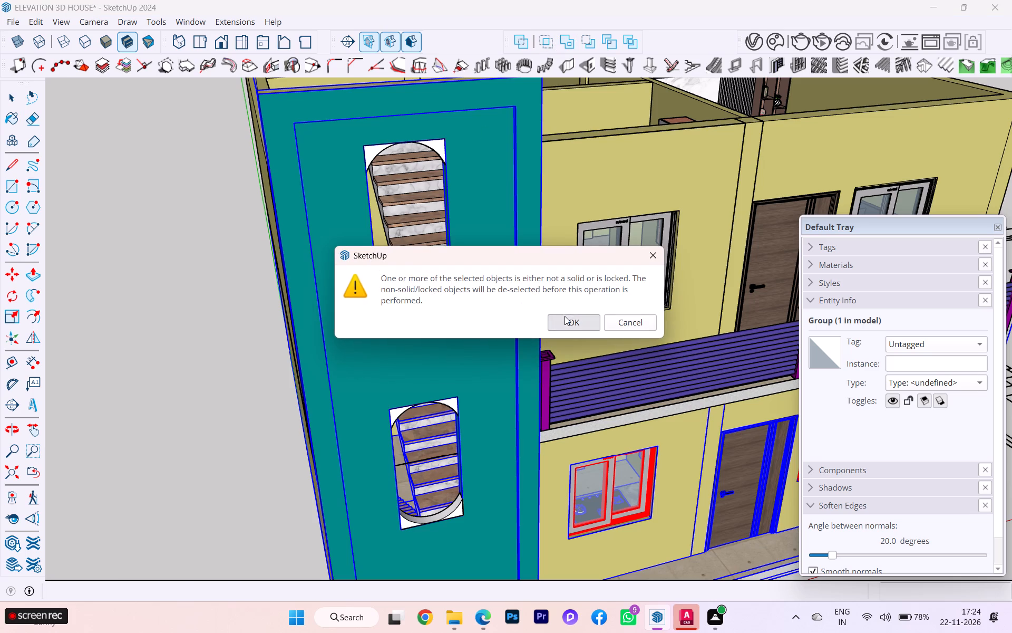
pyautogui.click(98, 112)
# Examine the stair wall and its arched infills from the side and the front, checking which objects are valid solids.
pyautogui.scroll(-1, 115, 109)
pyautogui.scroll(2, 133, 113)
pyautogui.scroll(-7, 139, 114)
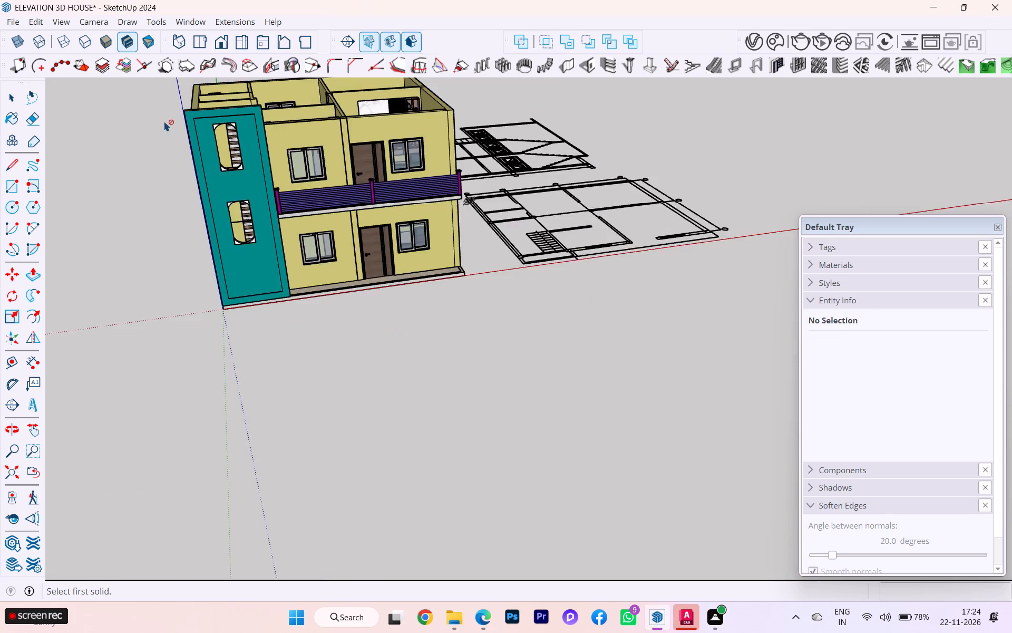
pyautogui.scroll(-3, 164, 122)
pyautogui.moveTo(177, 129); pyautogui.dragTo(357, 162, button='middle')
pyautogui.scroll(1, 474, 207)
pyautogui.scroll(-1, 474, 207)
pyautogui.scroll(3, 474, 207)
pyautogui.scroll(1, 349, 212)
pyautogui.scroll(-2, 348, 212)
pyautogui.scroll(1, 344, 212)
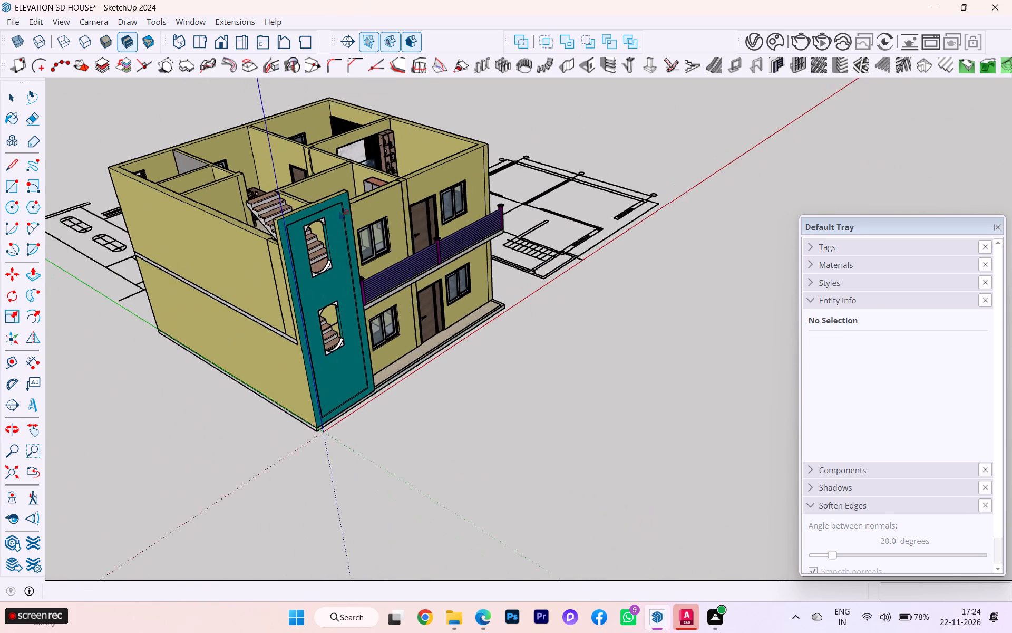
pyautogui.scroll(2, 339, 212)
pyautogui.scroll(9, 293, 222)
pyautogui.scroll(-1, 320, 235)
pyautogui.scroll(1, 320, 235)
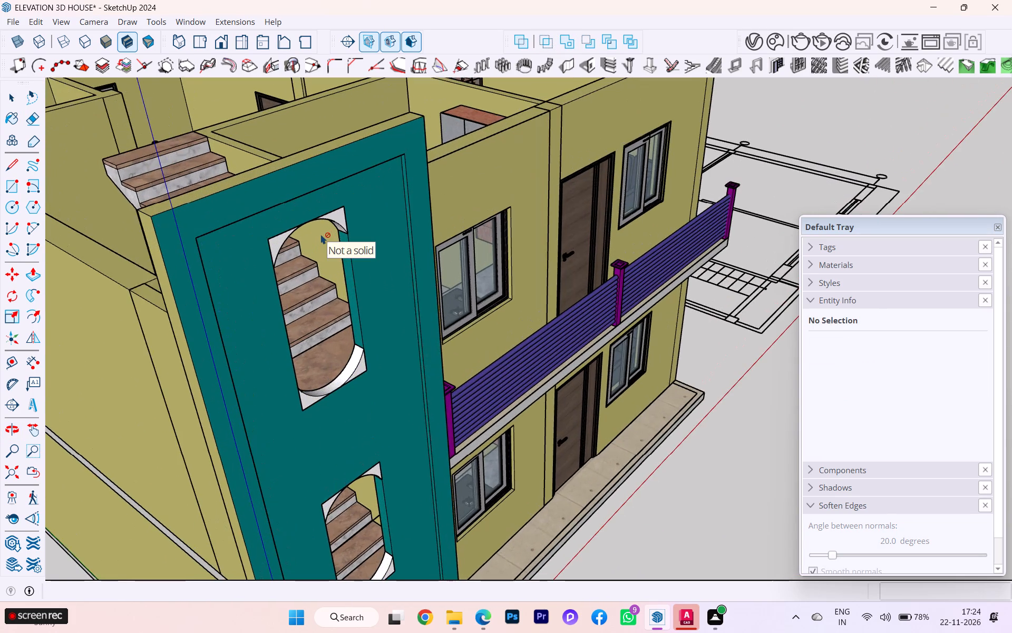
pyautogui.scroll(3, 319, 230)
pyautogui.scroll(-1, 319, 230)
pyautogui.scroll(2, 319, 230)
pyautogui.scroll(-2, 312, 226)
pyautogui.scroll(1, 302, 226)
pyautogui.scroll(-2, 301, 226)
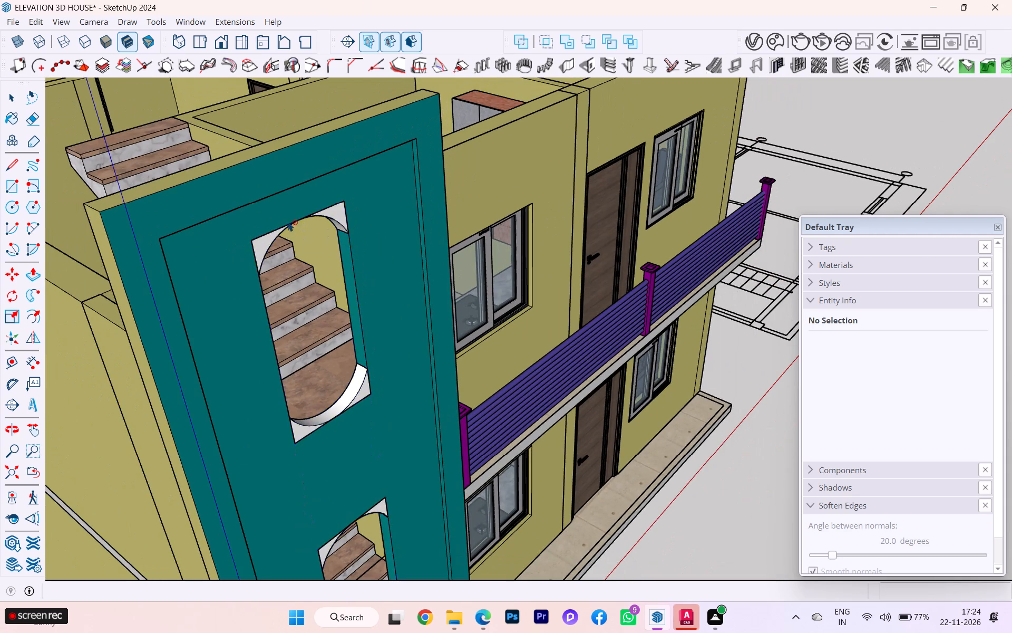
pyautogui.moveTo(288, 222); pyautogui.dragTo(0, 195, button='middle')
pyautogui.scroll(-3, 358, 203)
pyautogui.scroll(1, 371, 205)
pyautogui.scroll(-1, 374, 205)
pyautogui.scroll(1, 374, 205)
pyautogui.scroll(-3, 380, 202)
pyautogui.scroll(1, 381, 202)
pyautogui.scroll(-2, 381, 202)
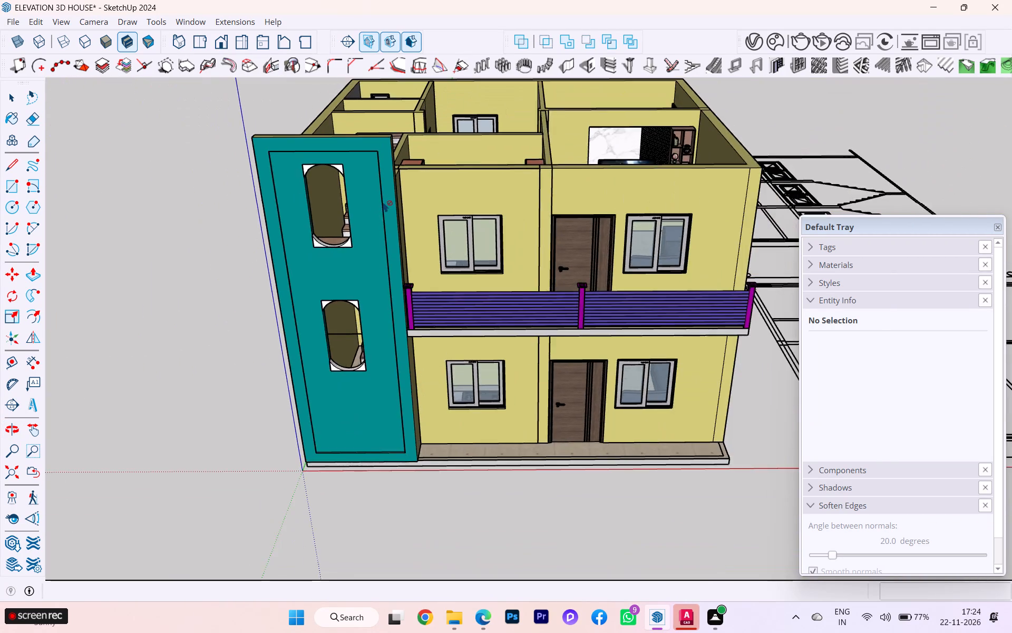
pyautogui.scroll(-9, 383, 203)
pyautogui.moveTo(383, 205); pyautogui.dragTo(413, 170, button='middle')
pyautogui.scroll(7, 413, 170)
pyautogui.scroll(3, 388, 119)
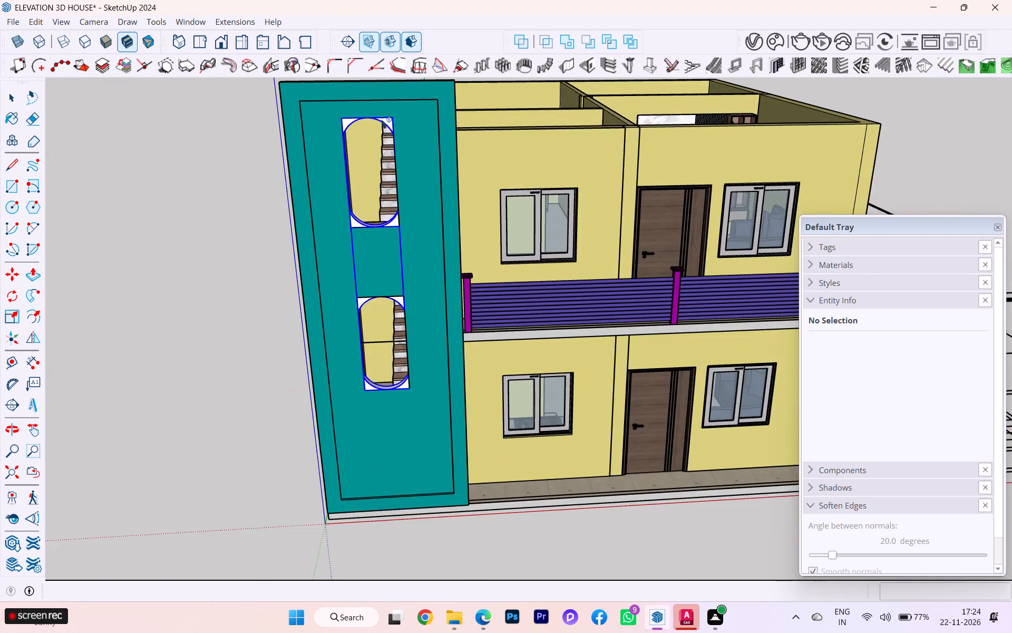
pyautogui.scroll(5, 381, 119)
pyautogui.scroll(-1, 360, 119)
pyautogui.scroll(2, 360, 119)
pyautogui.scroll(-3, 328, 130)
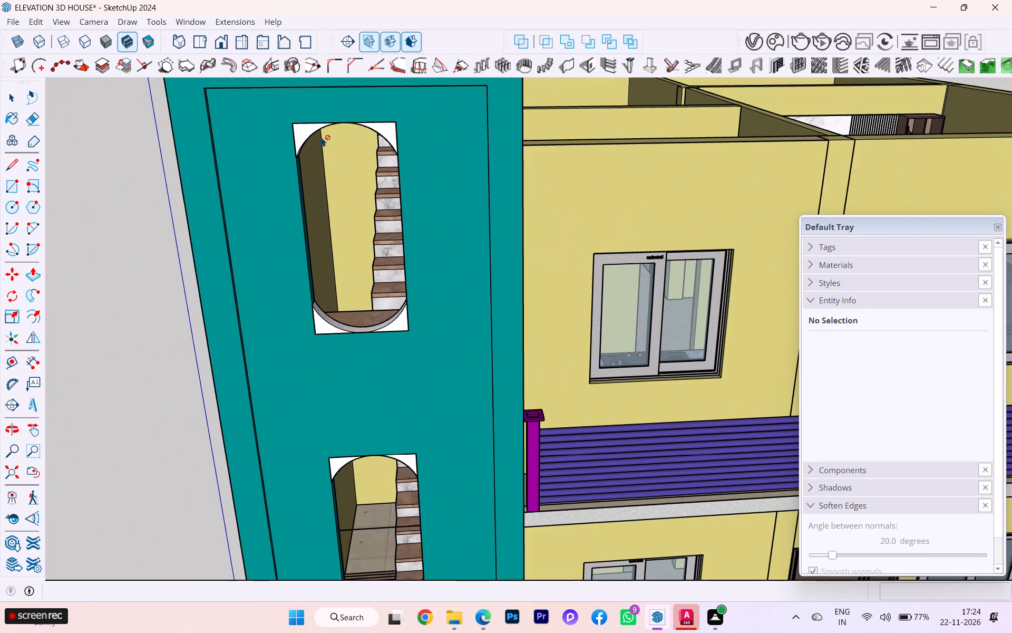
# Examine the teal stair wall's arched openings from the front and the side.
pyautogui.scroll(-1, 318, 139)
pyautogui.scroll(1, 318, 139)
pyautogui.scroll(-5, 318, 139)
pyautogui.scroll(2, 318, 139)
pyautogui.scroll(-2, 318, 139)
pyautogui.scroll(1, 317, 140)
pyautogui.scroll(-2, 317, 140)
pyautogui.scroll(4, 317, 140)
pyautogui.scroll(-1, 317, 140)
pyautogui.moveTo(317, 140); pyautogui.dragTo(411, 139, button='middle')
pyautogui.scroll(-1, 541, 245)
pyautogui.scroll(2, 549, 248)
pyautogui.scroll(-2, 600, 272)
pyautogui.scroll(1, 618, 280)
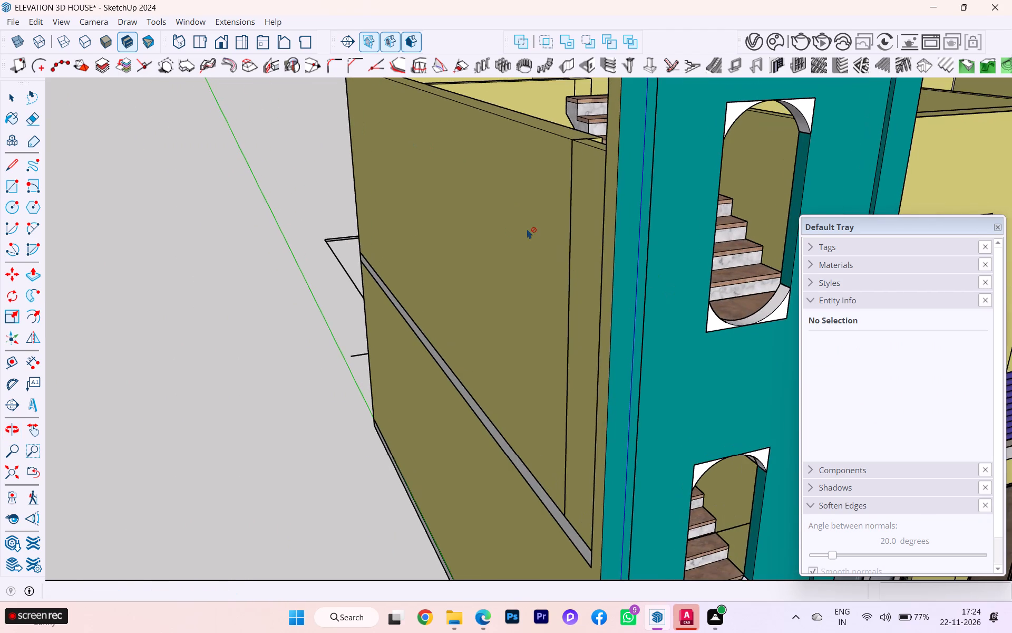
pyautogui.scroll(-1, 443, 226)
pyautogui.scroll(2, 432, 225)
pyautogui.scroll(-2, 423, 225)
pyautogui.scroll(1, 403, 226)
pyautogui.scroll(-1, 403, 226)
pyautogui.moveTo(403, 226); pyautogui.dragTo(295, 204, button='middle')
pyautogui.scroll(-1, 364, 202)
pyautogui.scroll(2, 364, 202)
pyautogui.scroll(-1, 364, 202)
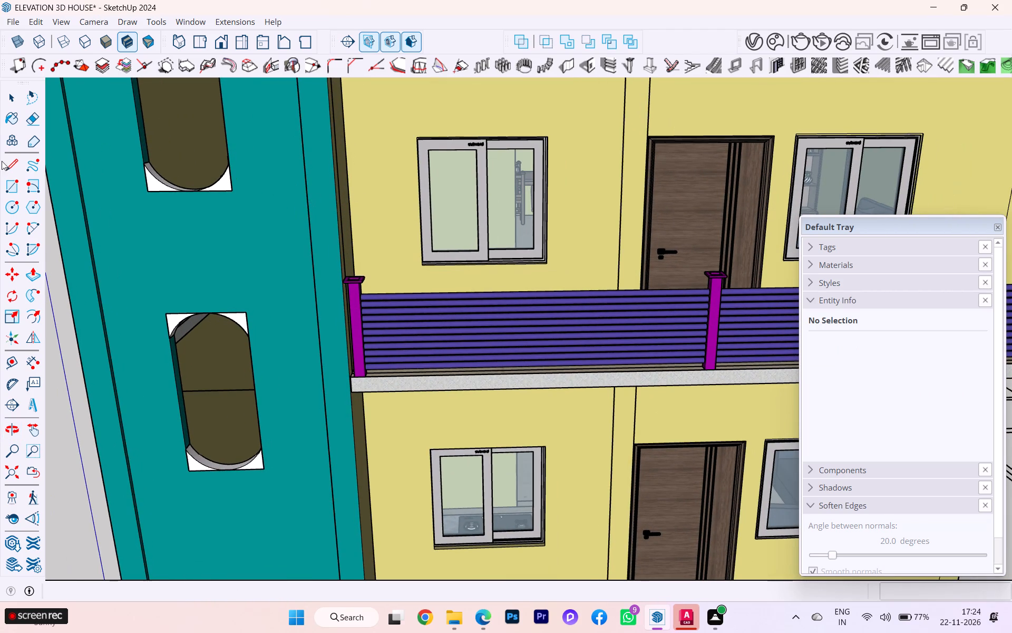
# Explode the merged group holding the arched infills of both stair wall openings.
pyautogui.click(4, 80)
pyautogui.click(8, 92)
pyautogui.click(154, 181)
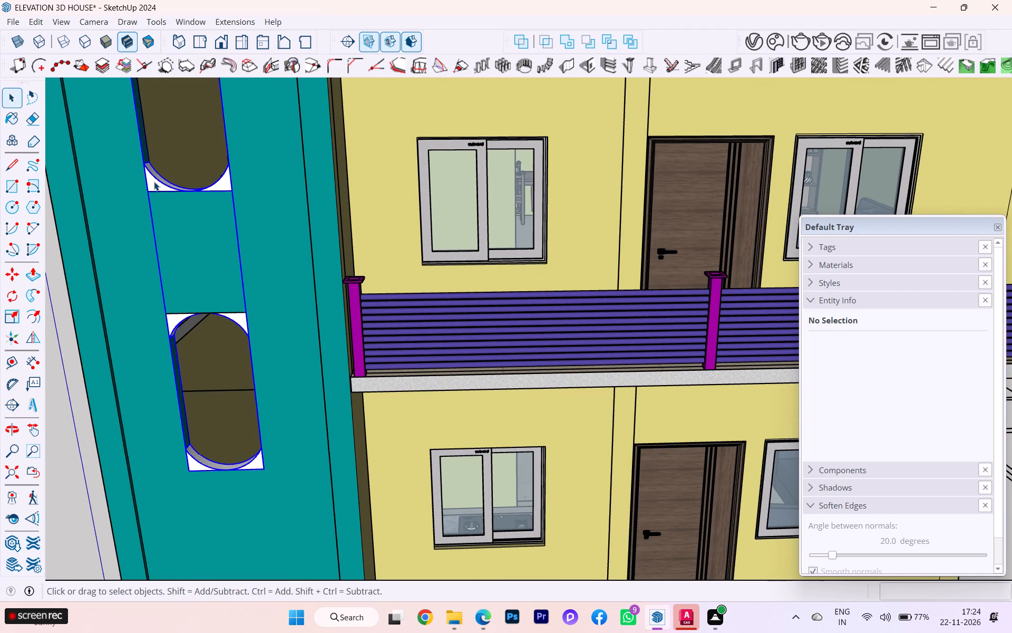
pyautogui.scroll(2, 152, 181)
pyautogui.scroll(-5, 152, 181)
pyautogui.scroll(3, 152, 181)
pyautogui.scroll(-2, 152, 181)
pyautogui.scroll(3, 152, 181)
pyautogui.scroll(-3, 154, 181)
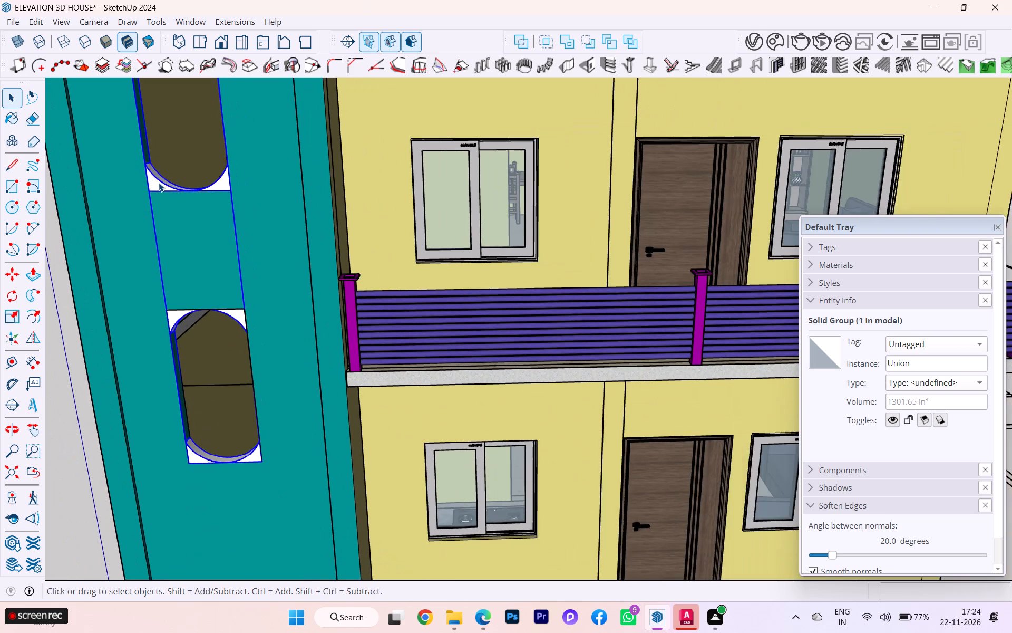
pyautogui.scroll(-1, 159, 183)
pyautogui.moveTo(159, 183); pyautogui.dragTo(269, 192, button='middle')
pyautogui.rightClick(206, 208)
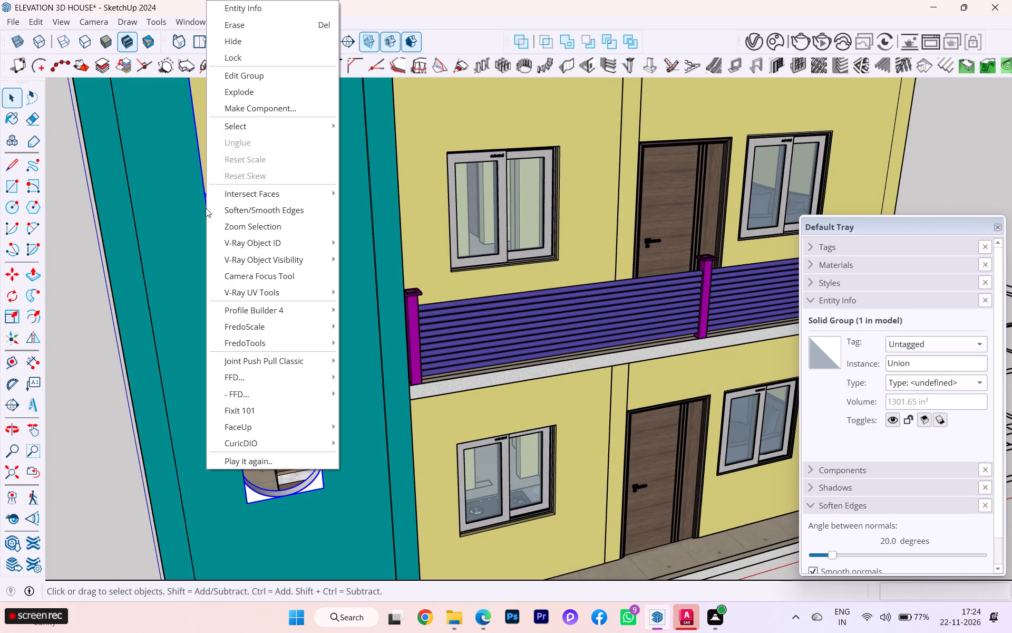
pyautogui.click(245, 87)
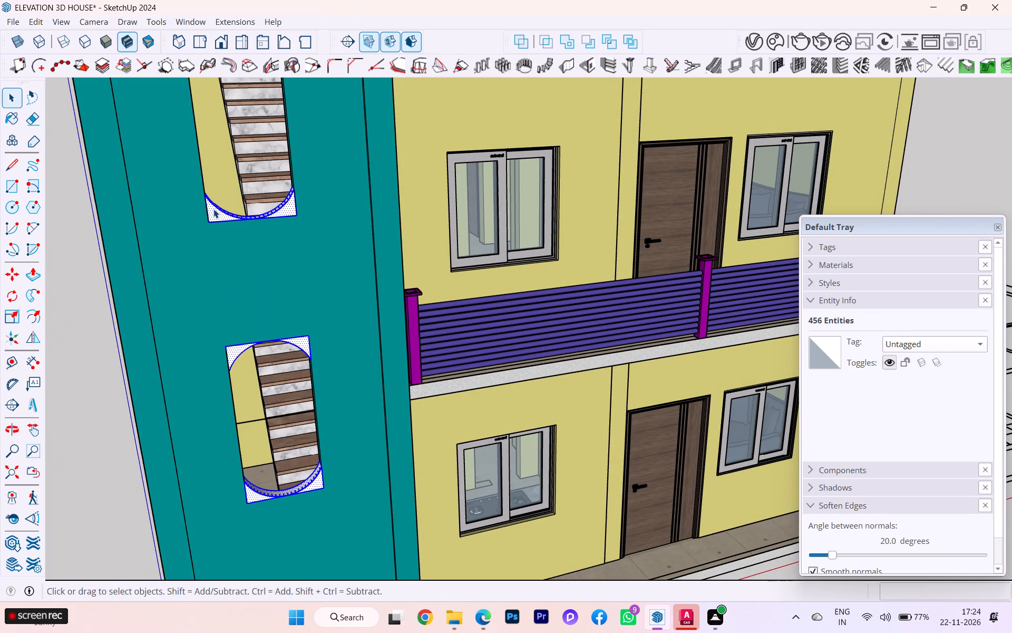
# Group the connected geometry of the arched infill at the bottom of the upper stair wall opening.
pyautogui.click(213, 209)
pyautogui.tripleClick(213, 209)
pyautogui.scroll(6, 213, 209)
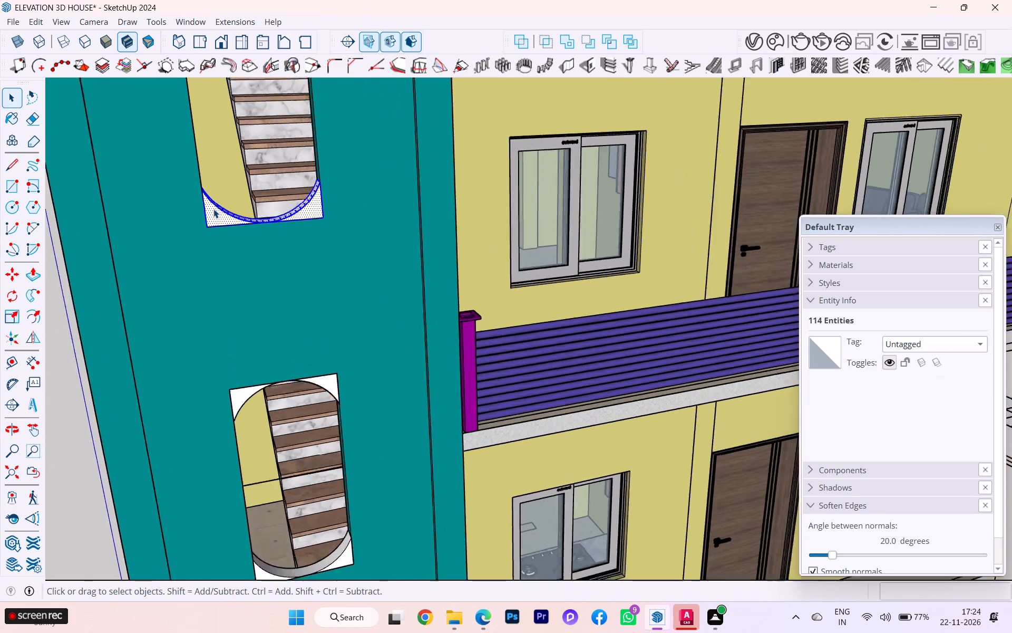
pyautogui.rightClick(213, 209)
pyautogui.click(255, 126)
pyautogui.scroll(-3, 254, 199)
pyautogui.scroll(2, 257, 217)
pyautogui.scroll(-1, 257, 218)
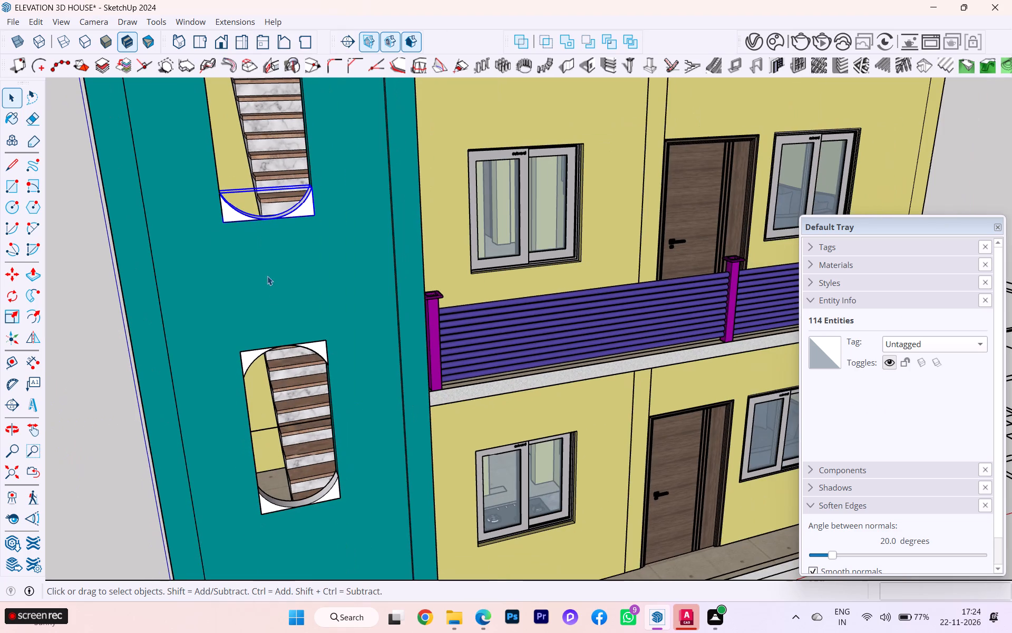
# Make the top and bottom arched infills of the lower stair wall opening two separate groups.
pyautogui.tripleClick(250, 359)
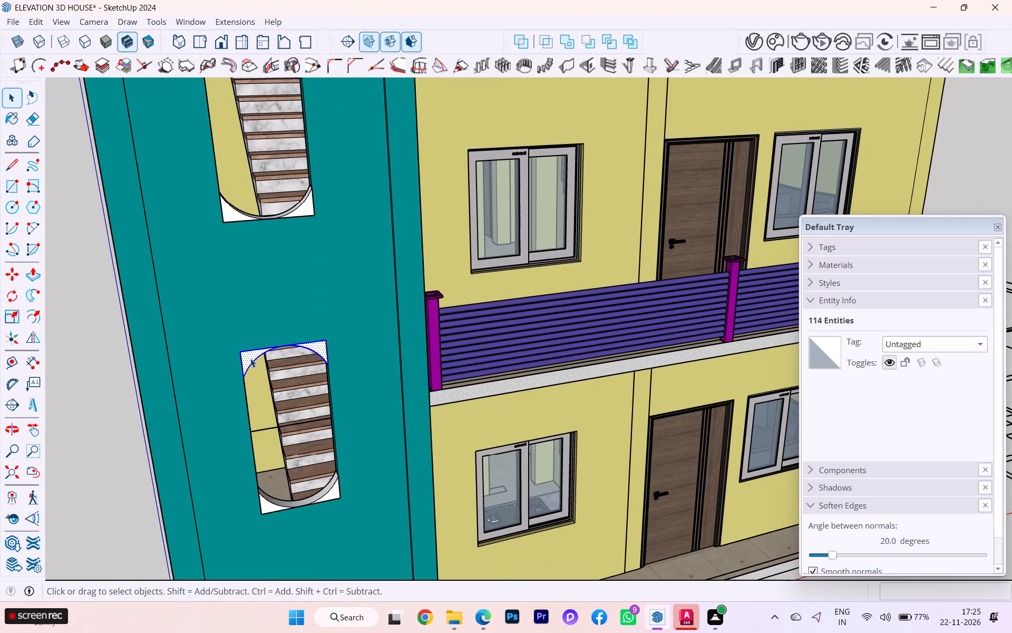
pyautogui.tripleClick(250, 358)
pyautogui.rightClick(249, 358)
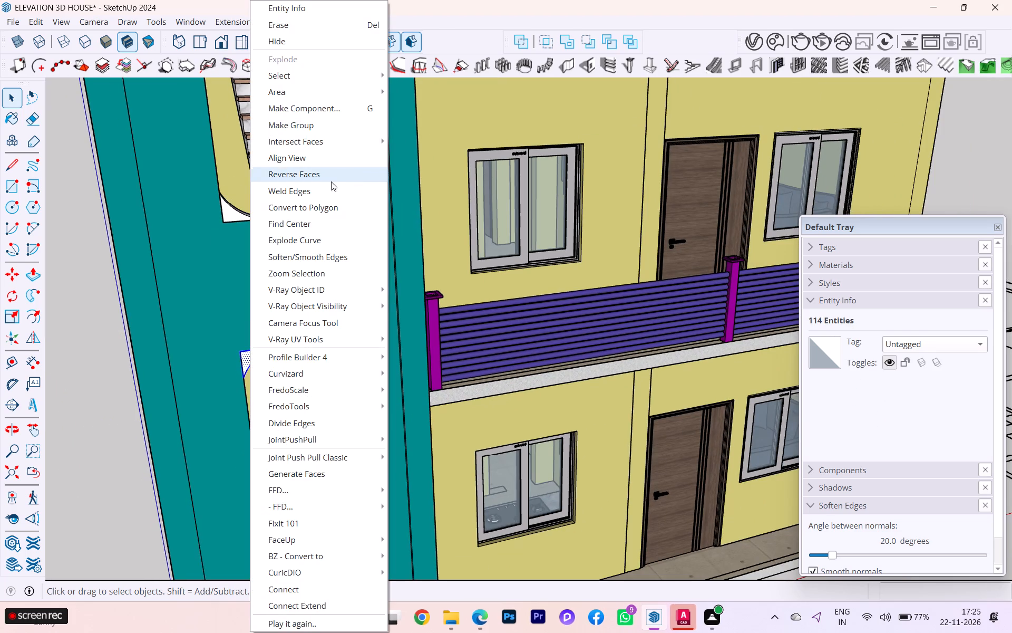
pyautogui.click(302, 128)
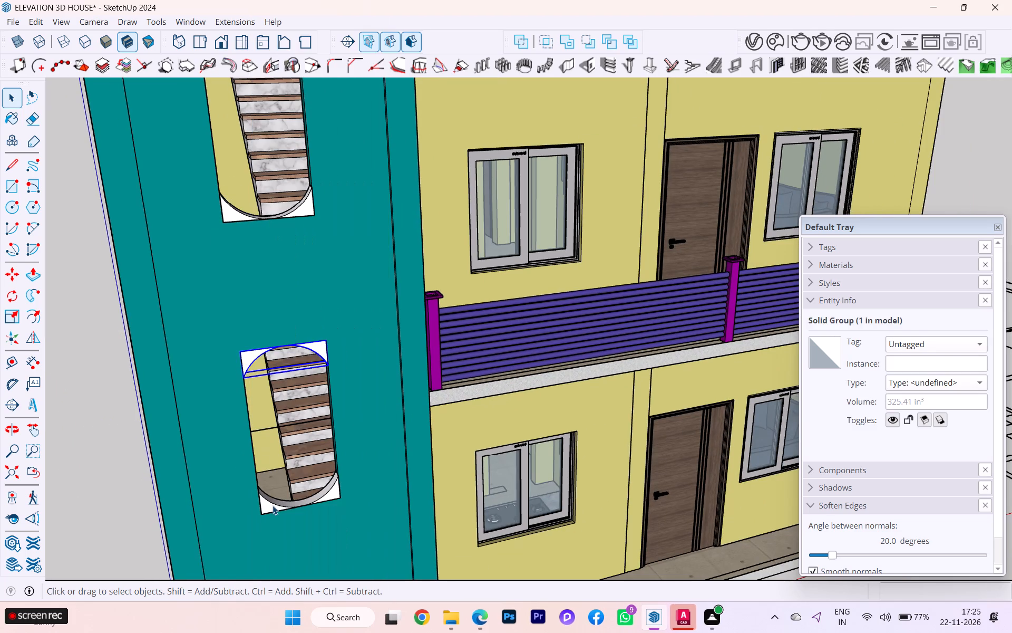
pyautogui.tripleClick(273, 506)
pyautogui.rightClick(269, 503)
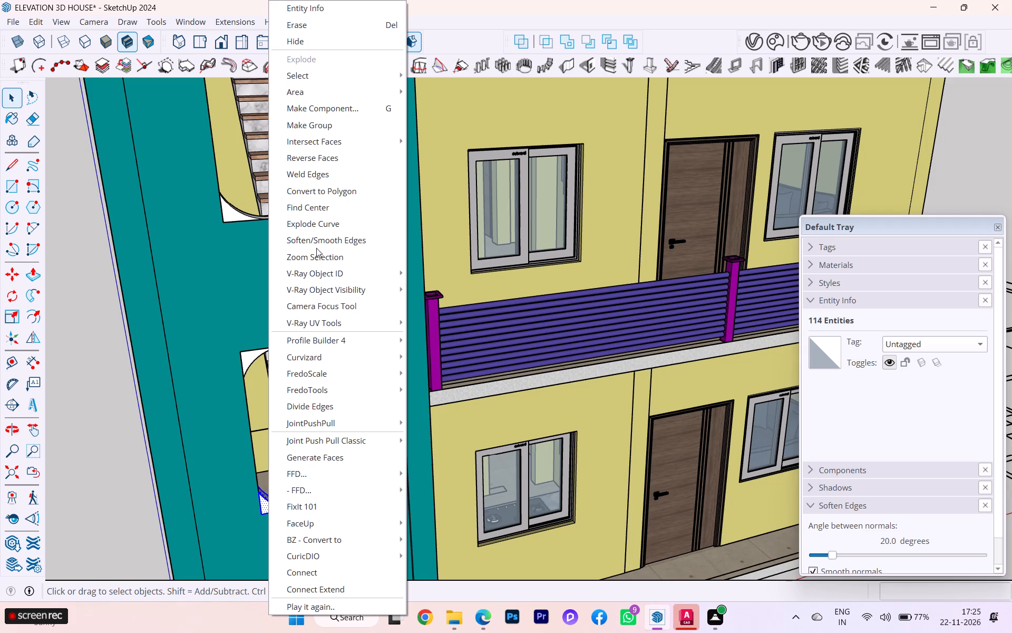
pyautogui.click(337, 124)
# Group the connected geometry of the arched infill at the top of the upper stair wall opening.
pyautogui.scroll(-1, 353, 263)
pyautogui.scroll(1, 355, 269)
pyautogui.scroll(-2, 361, 284)
pyautogui.scroll(1, 368, 300)
pyautogui.scroll(-3, 369, 302)
pyautogui.scroll(2, 370, 304)
pyautogui.scroll(-1, 349, 331)
pyautogui.scroll(1, 349, 331)
pyautogui.scroll(-2, 349, 331)
pyautogui.scroll(5, 349, 331)
pyautogui.scroll(-2, 348, 331)
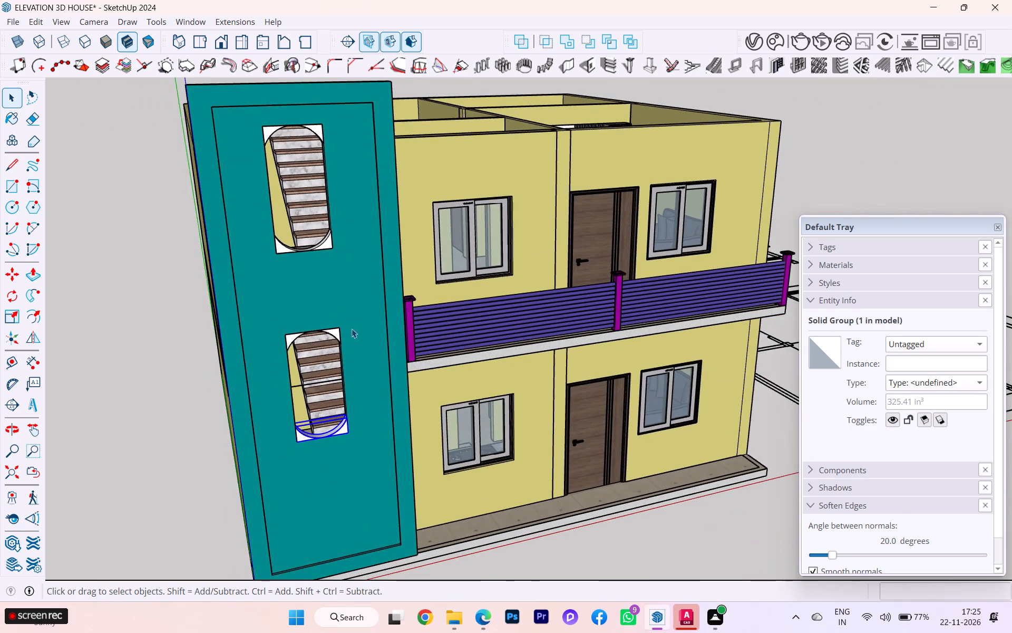
pyautogui.scroll(8, 281, 82)
pyautogui.click(345, 136)
pyautogui.tripleClick(345, 136)
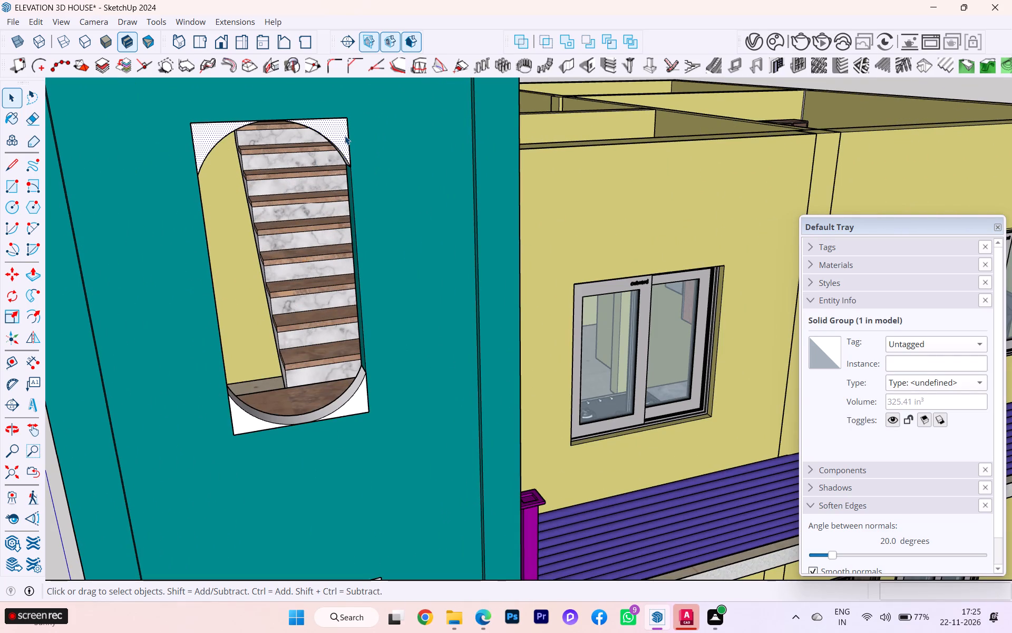
pyautogui.rightClick(345, 136)
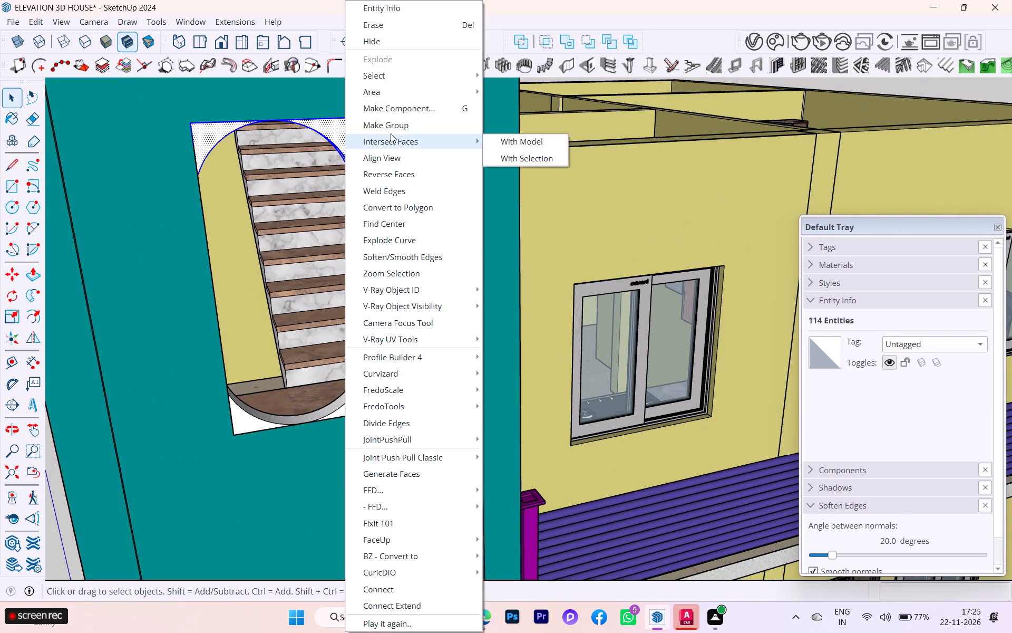
pyautogui.click(394, 127)
pyautogui.scroll(-4, 443, 165)
pyautogui.scroll(1, 455, 180)
pyautogui.scroll(-1, 455, 180)
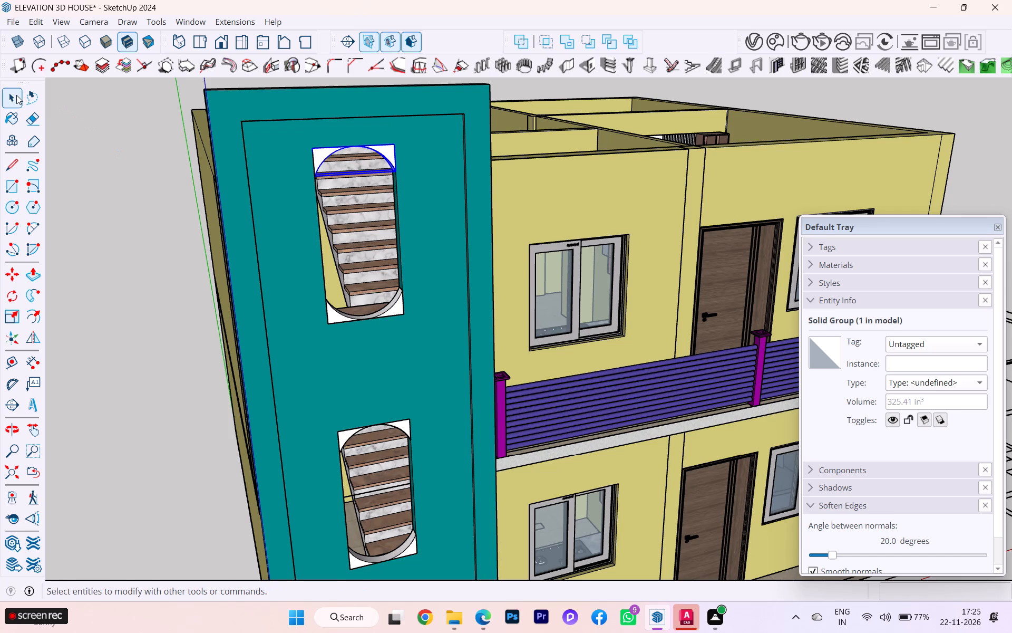
pyautogui.click(16, 95)
pyautogui.click(86, 129)
# Inside the stair wall's group, push/pull the wall's top face upward by about 1' 6 5/8".
pyautogui.scroll(-3, 194, 164)
pyautogui.moveTo(252, 181); pyautogui.dragTo(404, 213, button='middle')
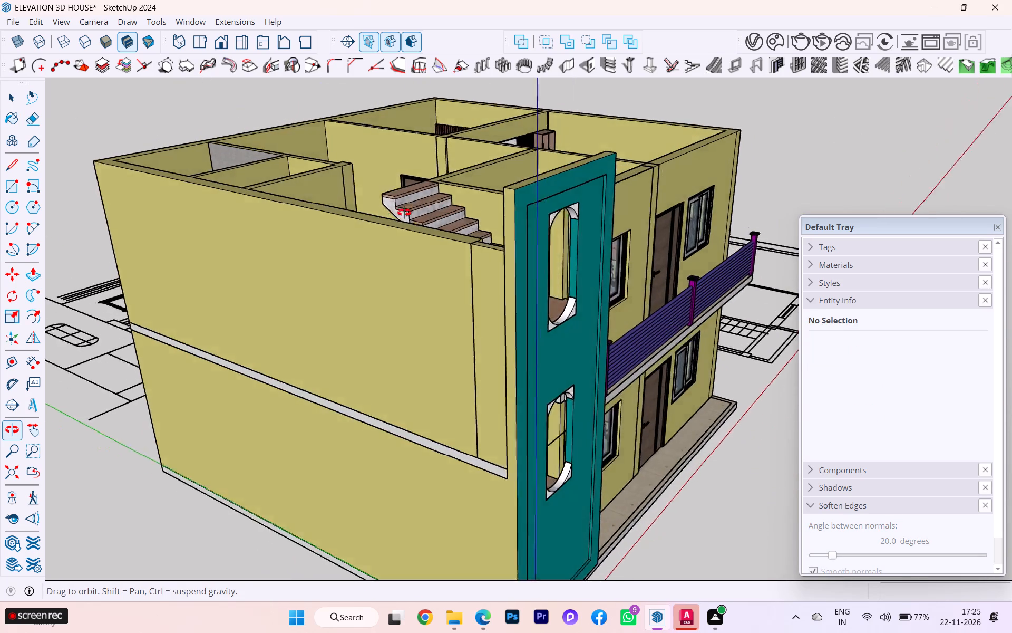
pyautogui.moveTo(404, 213); pyautogui.dragTo(216, 221, button='middle')
pyautogui.scroll(4, 266, 170)
pyautogui.scroll(-1, 288, 160)
pyautogui.moveTo(288, 160); pyautogui.dragTo(255, 178, button='middle')
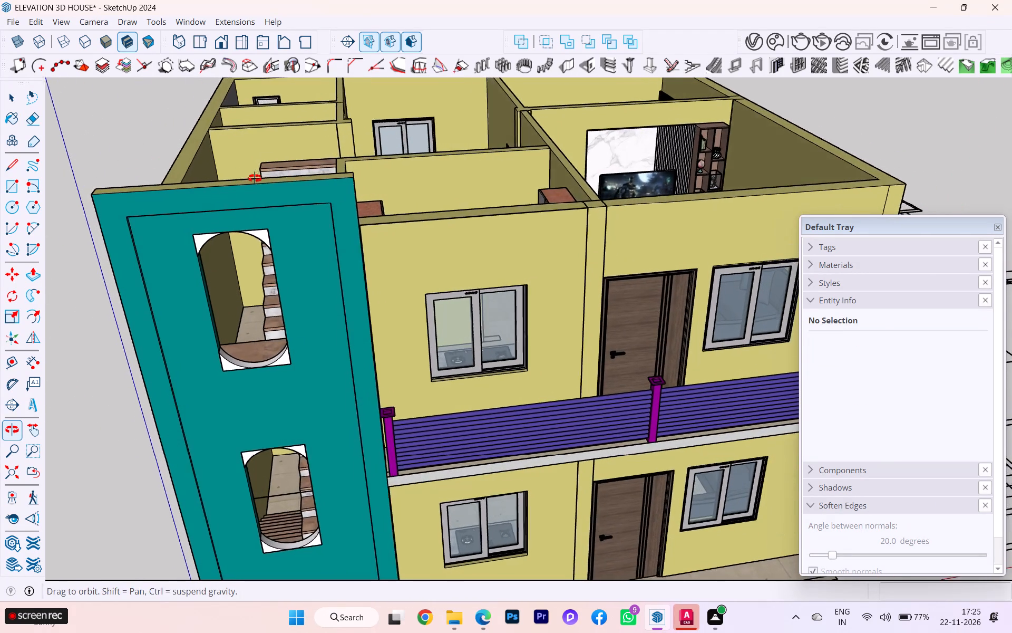
pyautogui.moveTo(255, 178); pyautogui.dragTo(243, 179, button='middle')
pyautogui.scroll(-1, 199, 181)
pyautogui.moveTo(183, 180); pyautogui.dragTo(122, 226, button='middle')
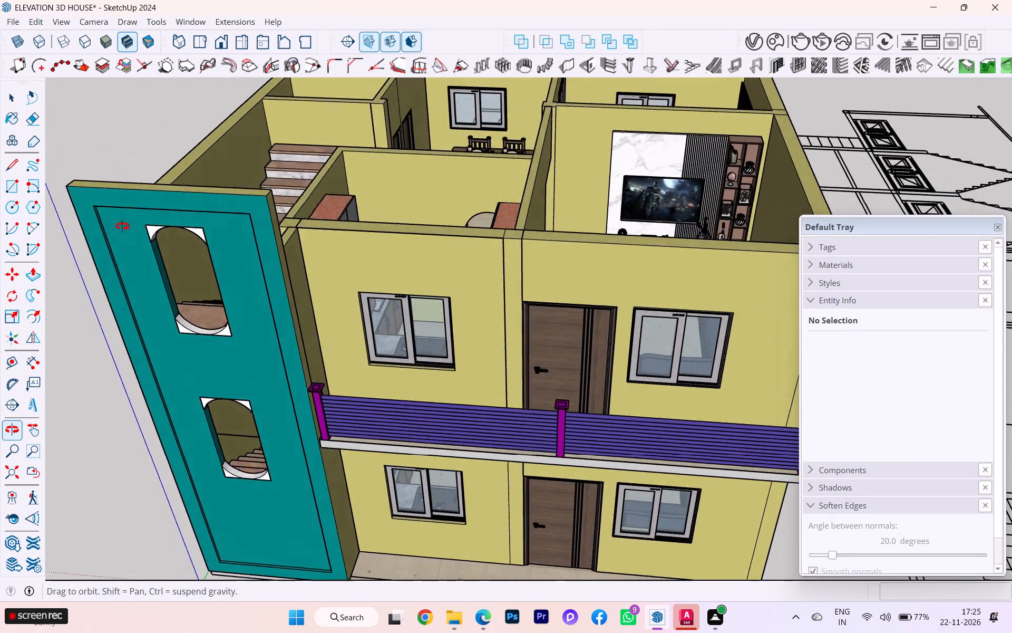
pyautogui.moveTo(122, 226); pyautogui.dragTo(160, 232, button='middle')
pyautogui.scroll(2, 249, 203)
pyautogui.scroll(-2, 249, 203)
pyautogui.scroll(1, 249, 203)
pyautogui.click(242, 254)
pyautogui.doubleClick(250, 249)
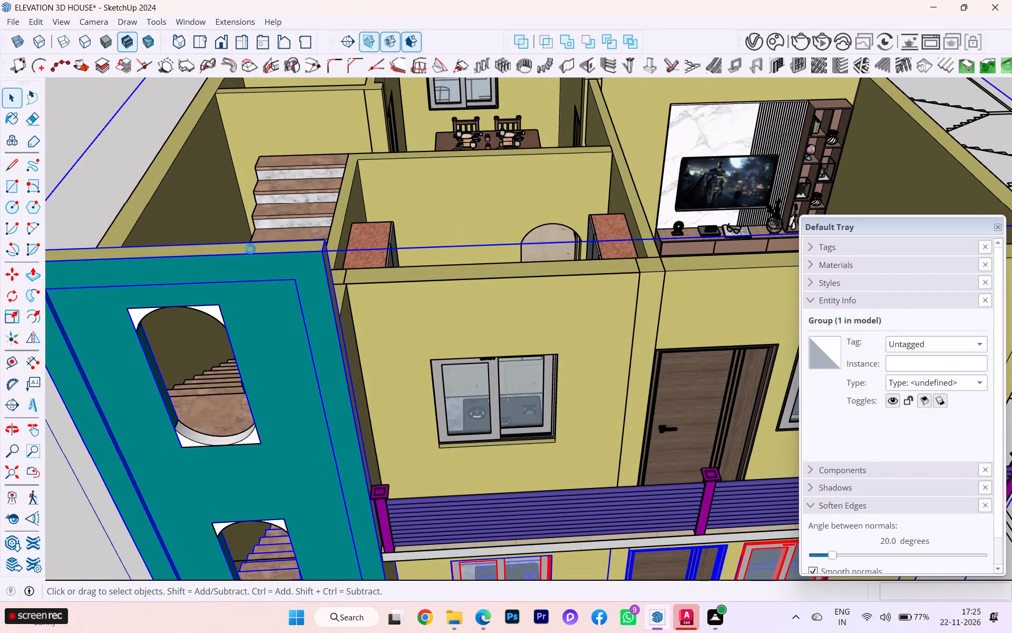
pyautogui.click(238, 248)
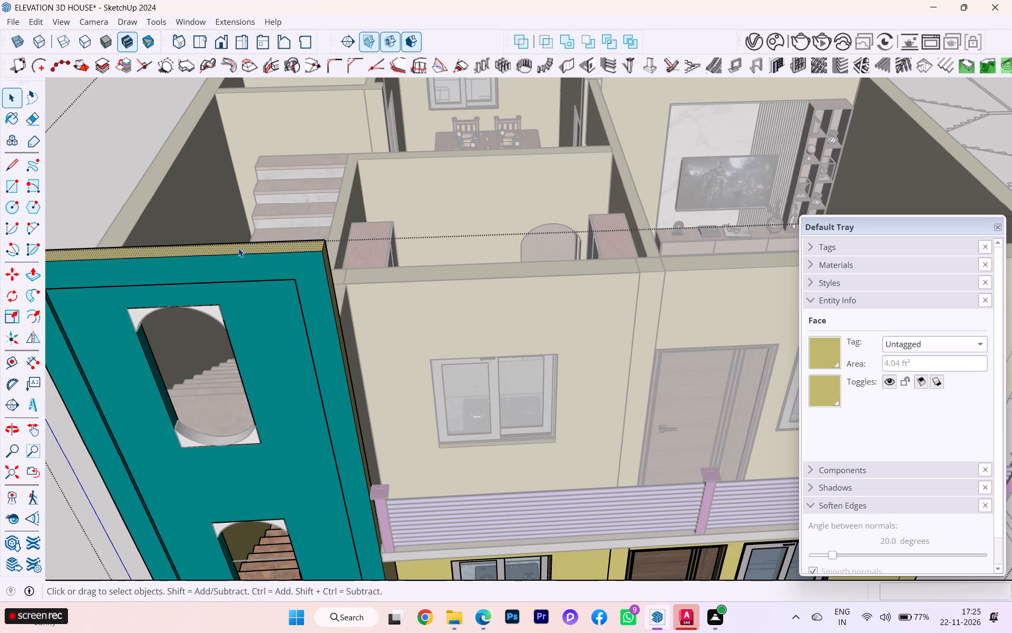
pyautogui.press('p')
pyautogui.click(238, 248)
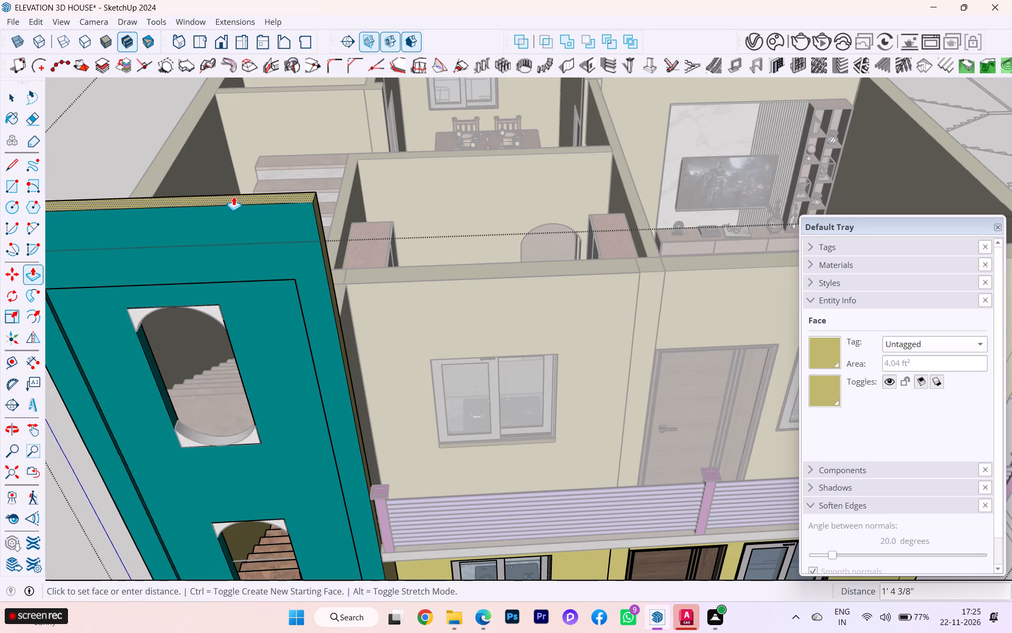
pyautogui.click(234, 190)
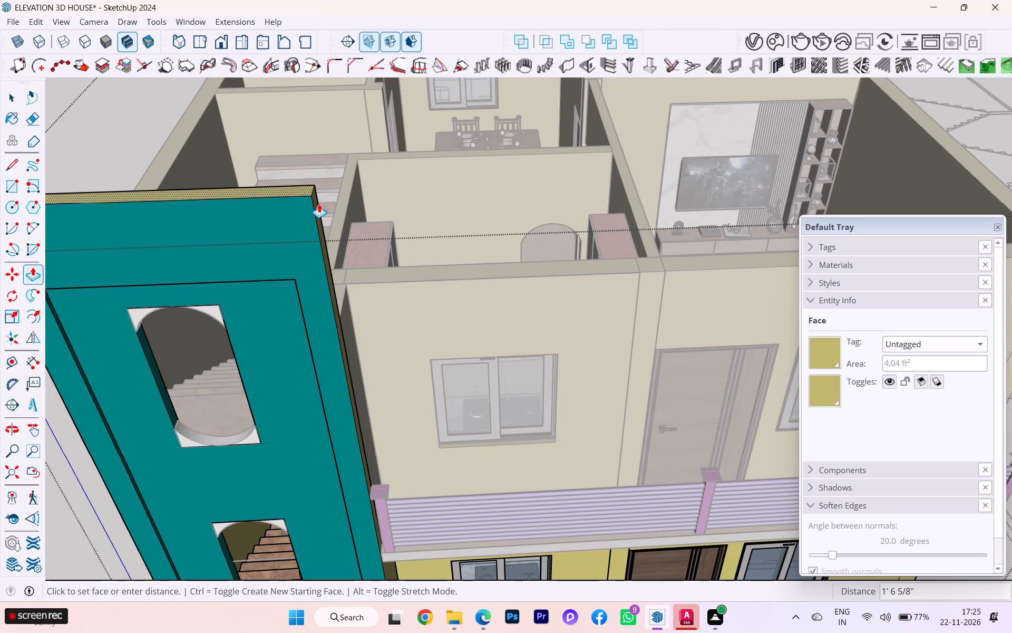
pyautogui.moveTo(325, 204); pyautogui.dragTo(326, 124, button='middle')
pyautogui.scroll(-3, 336, 159)
pyautogui.scroll(3, 344, 174)
pyautogui.scroll(-6, 345, 176)
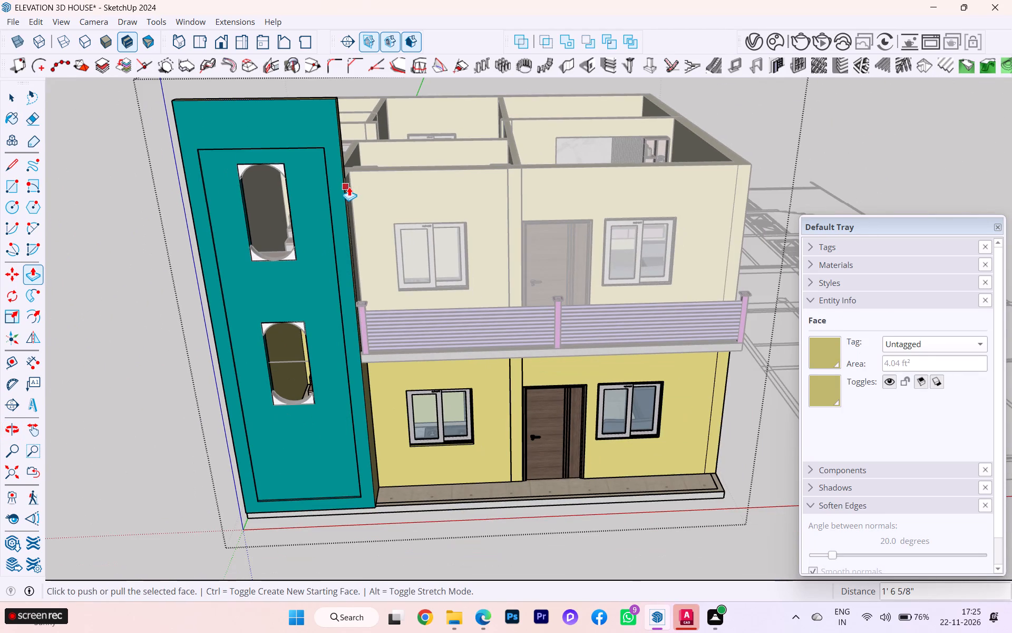
pyautogui.click(14, 92)
pyautogui.click(95, 110)
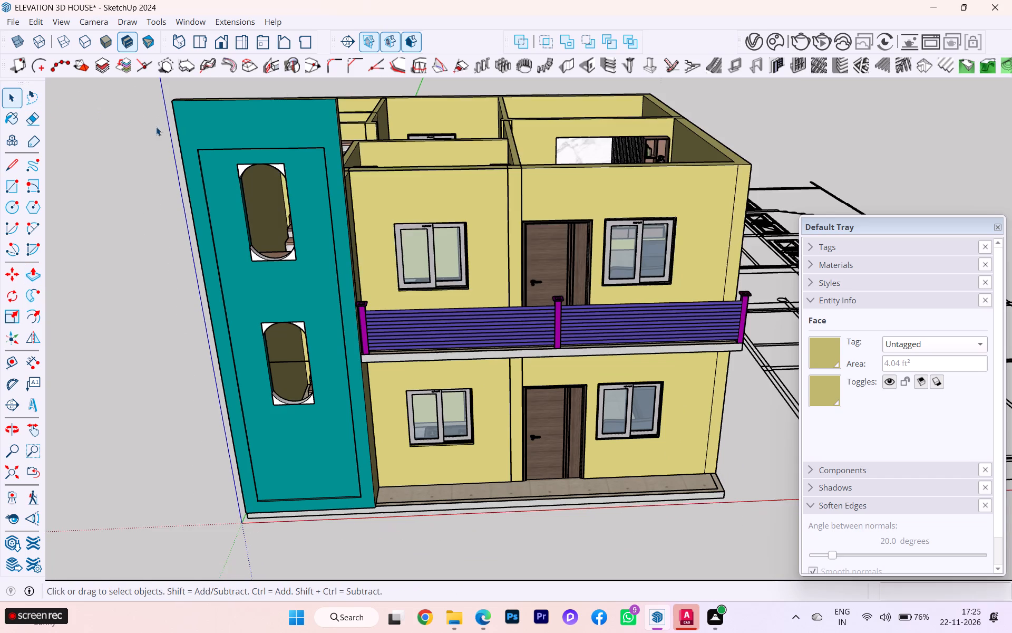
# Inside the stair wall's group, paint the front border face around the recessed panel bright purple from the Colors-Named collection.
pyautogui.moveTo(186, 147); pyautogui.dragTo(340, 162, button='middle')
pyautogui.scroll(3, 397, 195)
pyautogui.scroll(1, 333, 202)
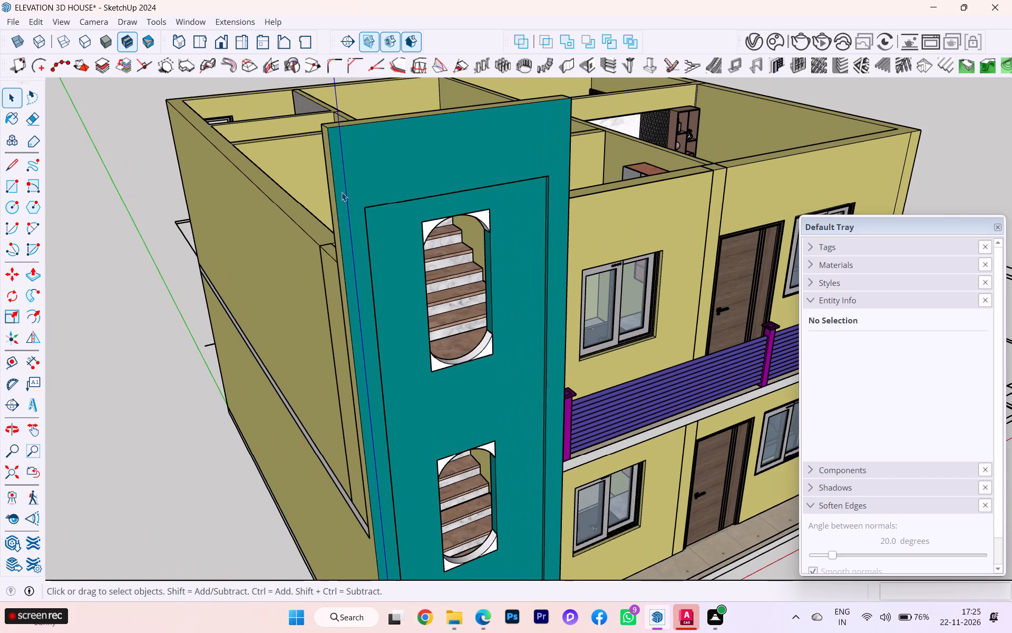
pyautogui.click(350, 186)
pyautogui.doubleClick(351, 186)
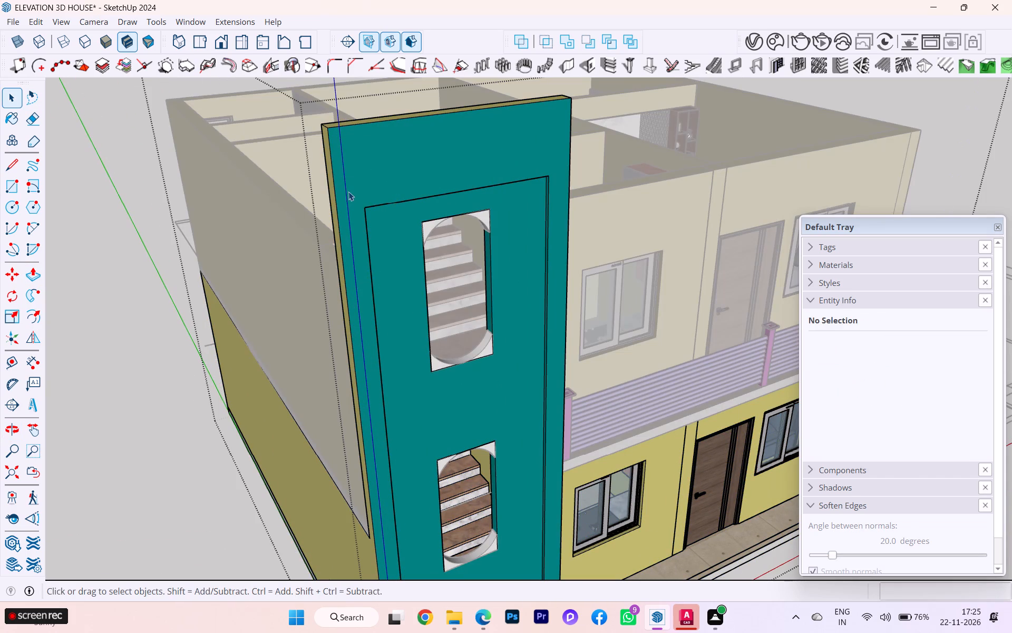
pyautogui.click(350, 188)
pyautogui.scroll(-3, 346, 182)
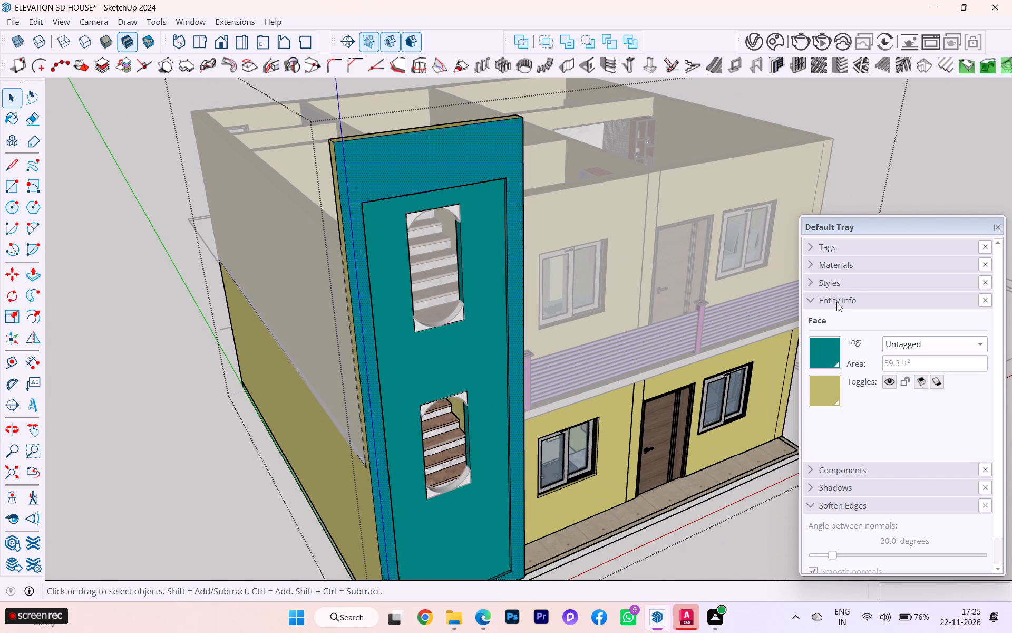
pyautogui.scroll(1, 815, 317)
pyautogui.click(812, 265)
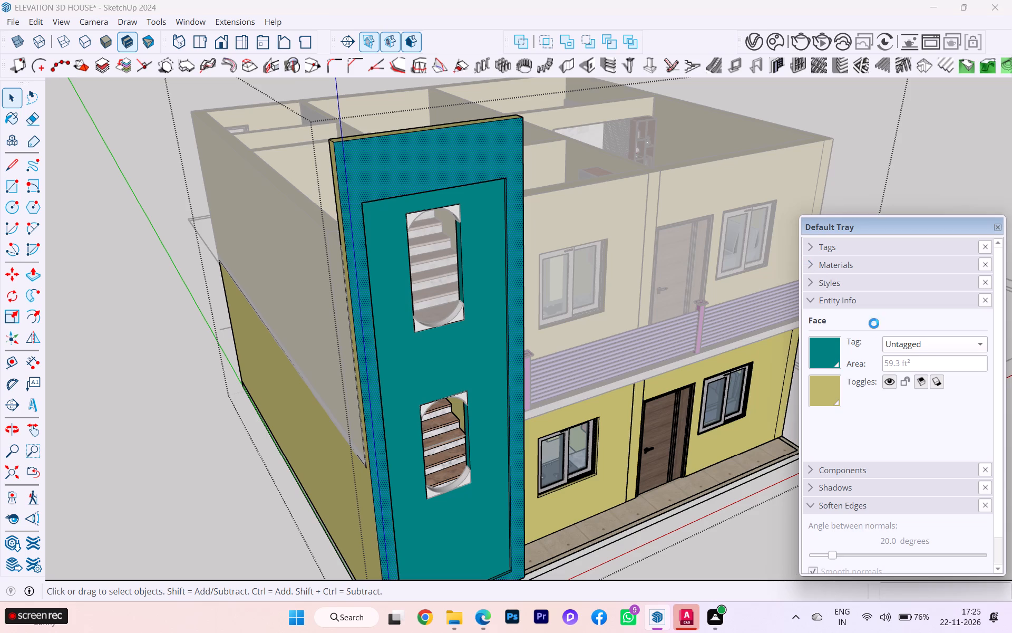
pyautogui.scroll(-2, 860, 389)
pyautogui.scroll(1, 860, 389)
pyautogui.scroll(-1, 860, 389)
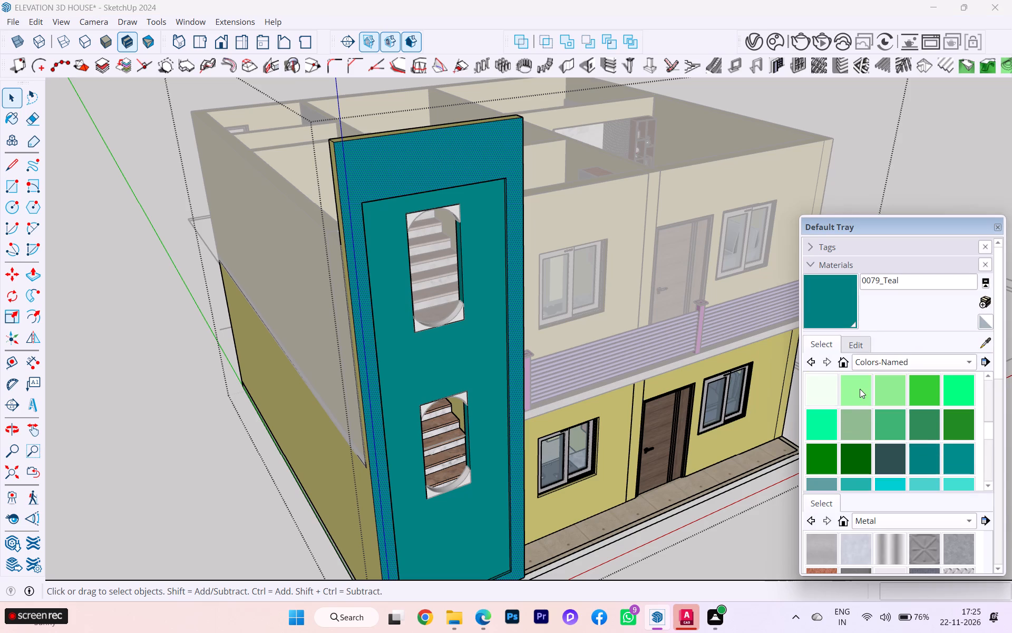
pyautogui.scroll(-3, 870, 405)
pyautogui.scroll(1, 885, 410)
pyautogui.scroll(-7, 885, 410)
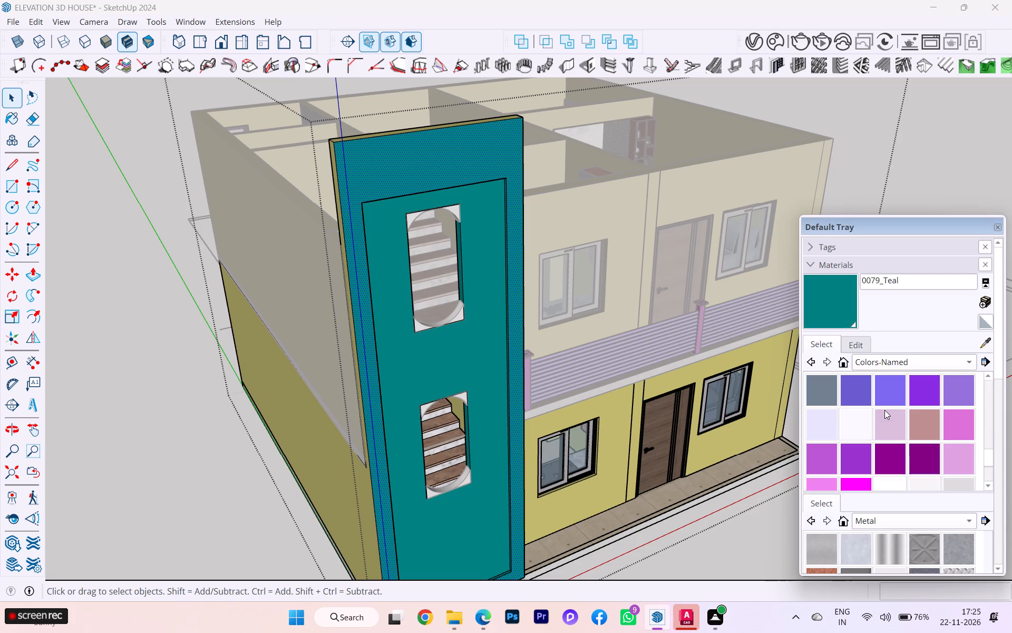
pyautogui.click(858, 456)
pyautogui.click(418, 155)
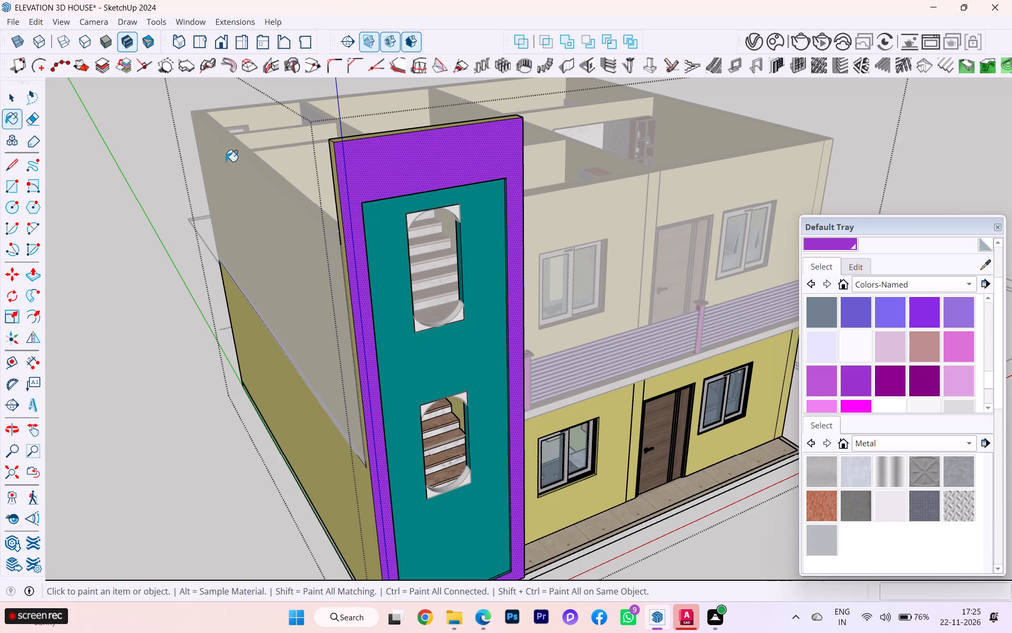
# Paint the stair wall's front border face dark magenta from the Colors-Named collection.
pyautogui.scroll(-1, 889, 386)
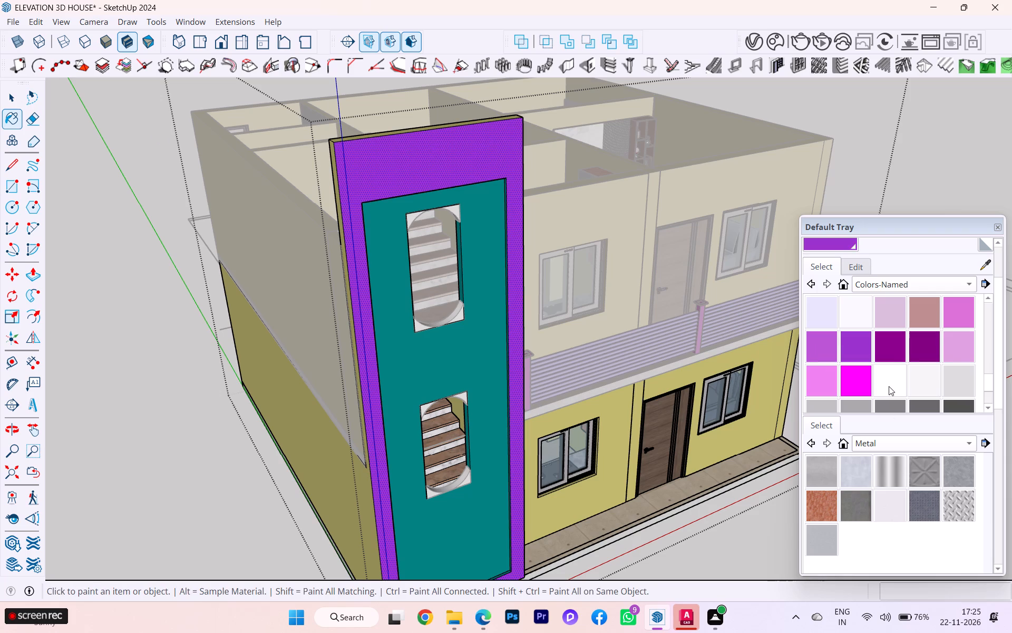
pyautogui.click(888, 346)
pyautogui.click(456, 160)
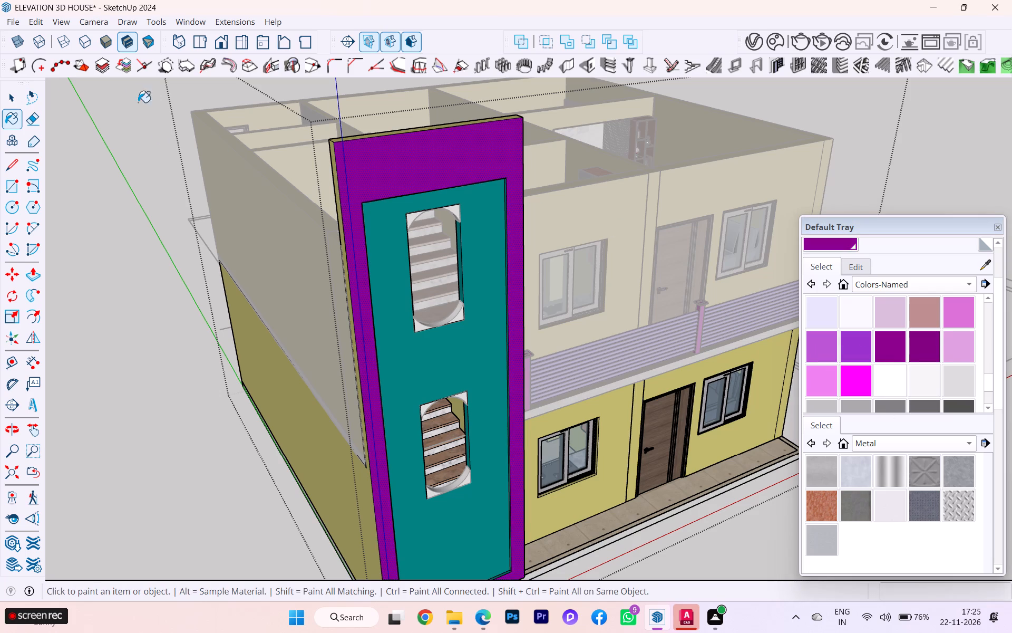
pyautogui.click(6, 95)
pyautogui.click(86, 143)
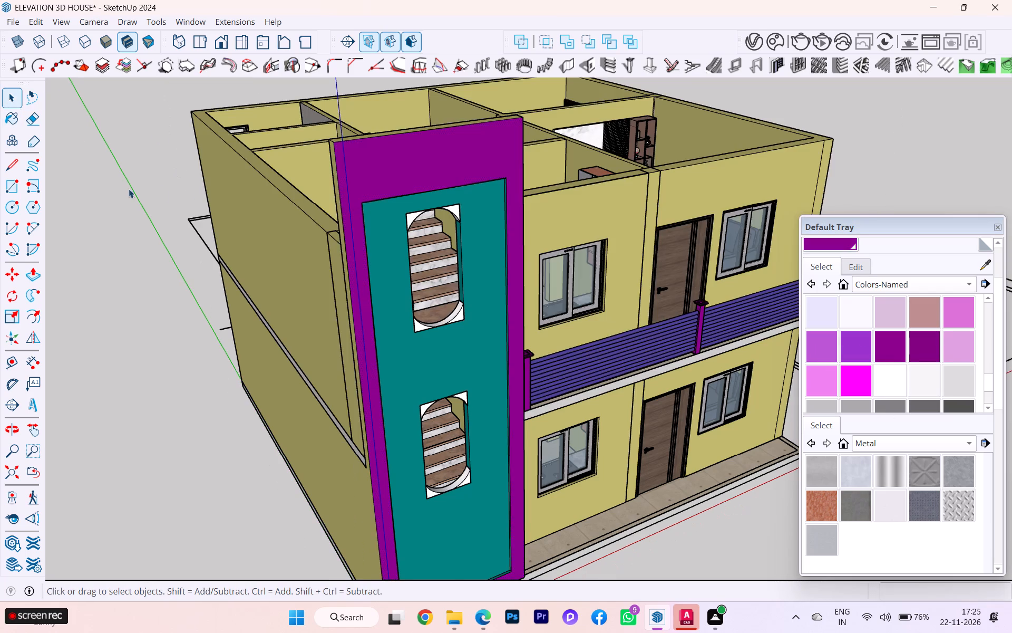
# Examine the repainted stair wall border and the whole front elevation from several angles.
pyautogui.scroll(-2, 315, 229)
pyautogui.moveTo(323, 231); pyautogui.dragTo(55, 206, button='middle')
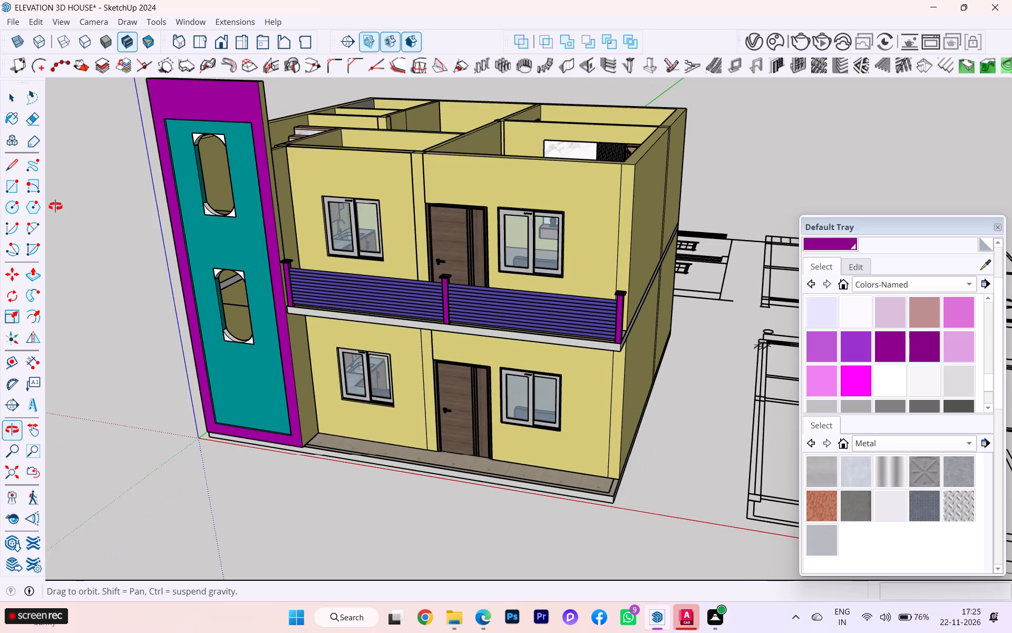
pyautogui.moveTo(55, 206); pyautogui.dragTo(252, 216, button='middle')
pyautogui.scroll(-3, 318, 221)
pyautogui.moveTo(333, 225); pyautogui.dragTo(226, 209, button='middle')
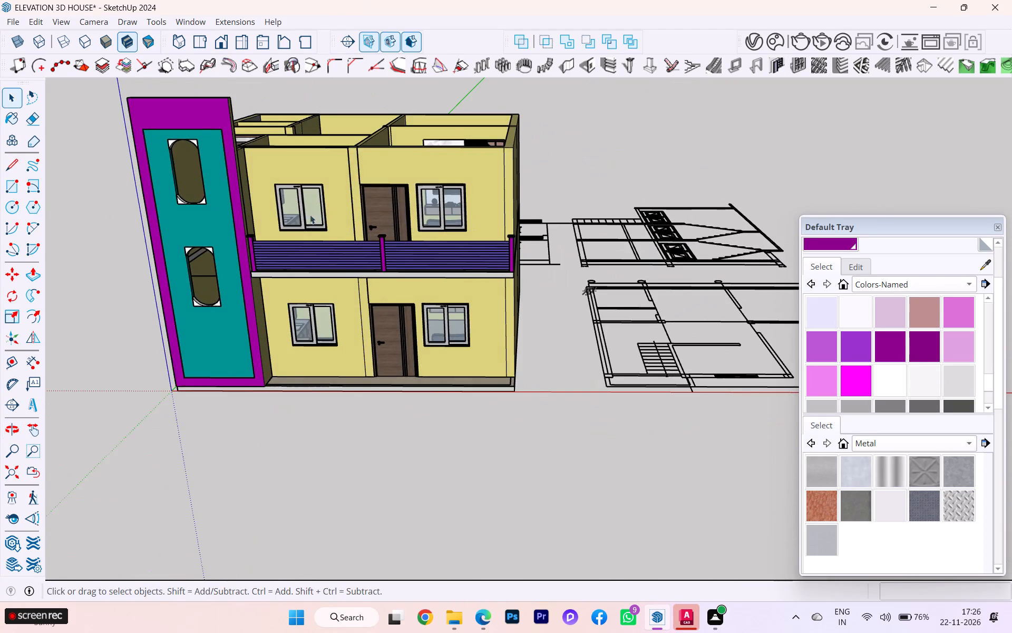
pyautogui.scroll(-5, 314, 215)
pyautogui.scroll(2, 265, 190)
pyautogui.scroll(-1, 265, 190)
pyautogui.scroll(8, 265, 190)
pyautogui.scroll(-1, 278, 184)
pyautogui.scroll(16, 278, 184)
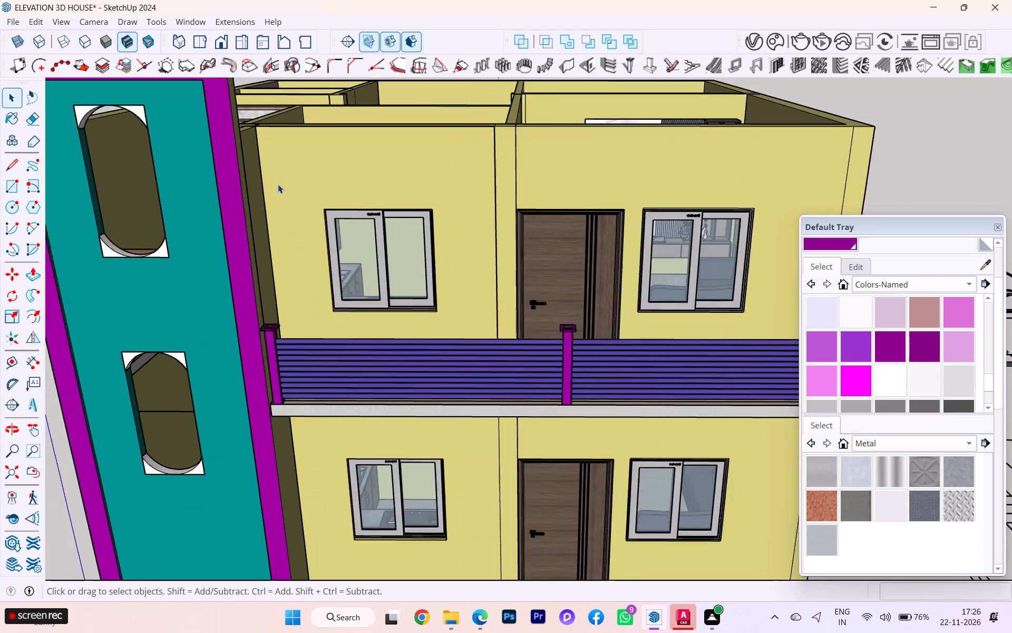
# Select the arched infill at the bottom of the upper stair wall opening and examine it up close and against the front elevation.
pyautogui.scroll(-2, 278, 184)
pyautogui.moveTo(286, 185); pyautogui.dragTo(366, 168, button='middle')
pyautogui.scroll(4, 366, 168)
pyautogui.scroll(-3, 202, 208)
pyautogui.scroll(1, 201, 210)
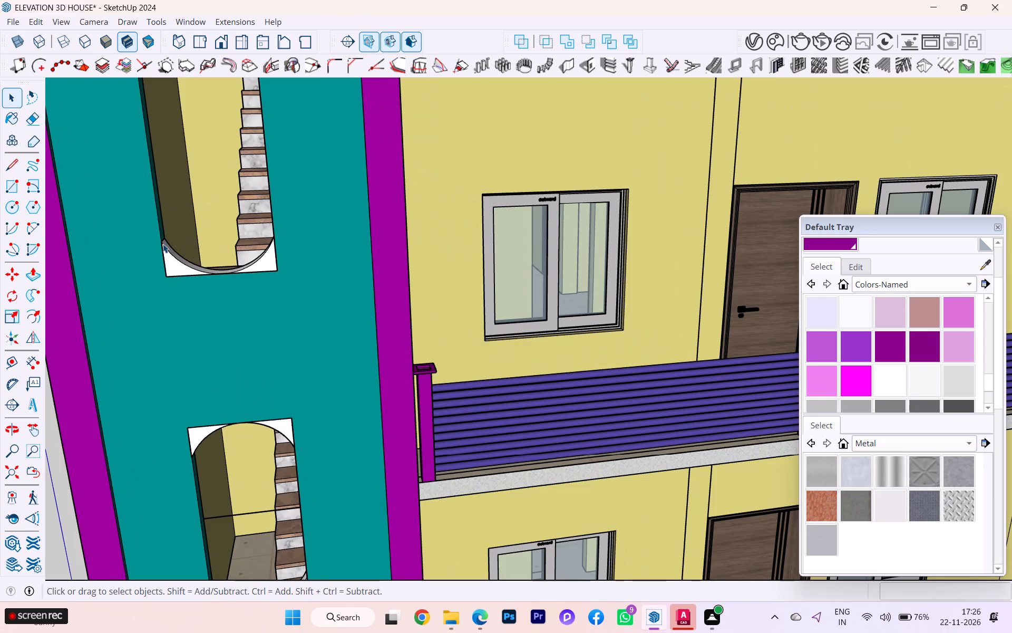
pyautogui.click(161, 250)
pyautogui.scroll(6, 170, 256)
pyautogui.scroll(-1, 170, 255)
pyautogui.scroll(3, 170, 255)
pyautogui.scroll(-1, 170, 255)
pyautogui.scroll(3, 170, 255)
pyautogui.moveTo(178, 246); pyautogui.dragTo(81, 300, button='middle')
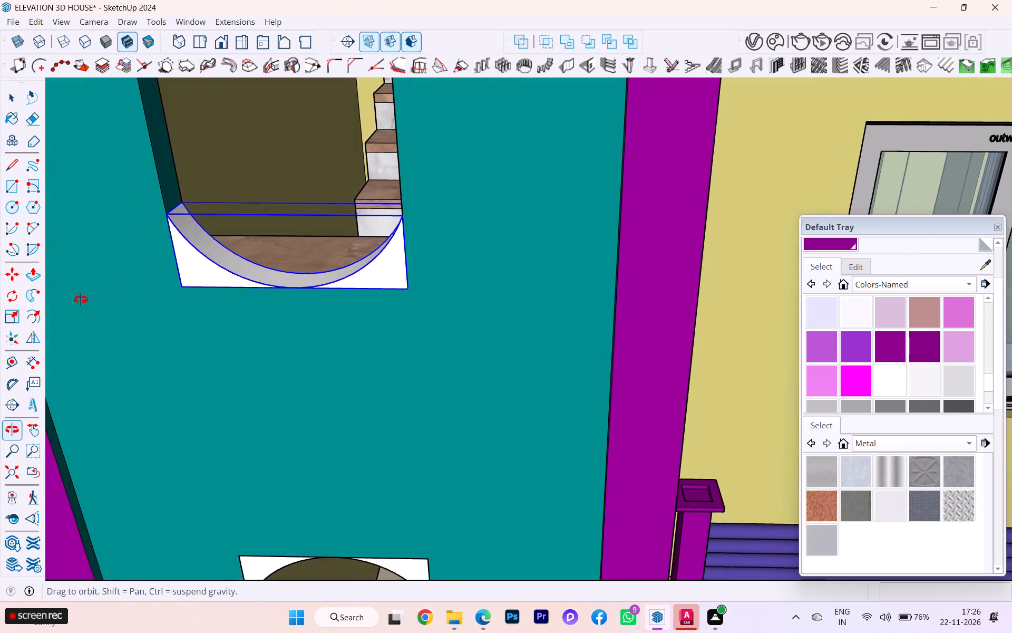
pyautogui.moveTo(81, 300); pyautogui.dragTo(81, 300, button='middle')
pyautogui.scroll(-4, 199, 230)
pyautogui.scroll(1, 202, 230)
pyautogui.scroll(-2, 207, 227)
pyautogui.scroll(4, 207, 227)
pyautogui.scroll(-6, 207, 227)
pyautogui.scroll(1, 213, 234)
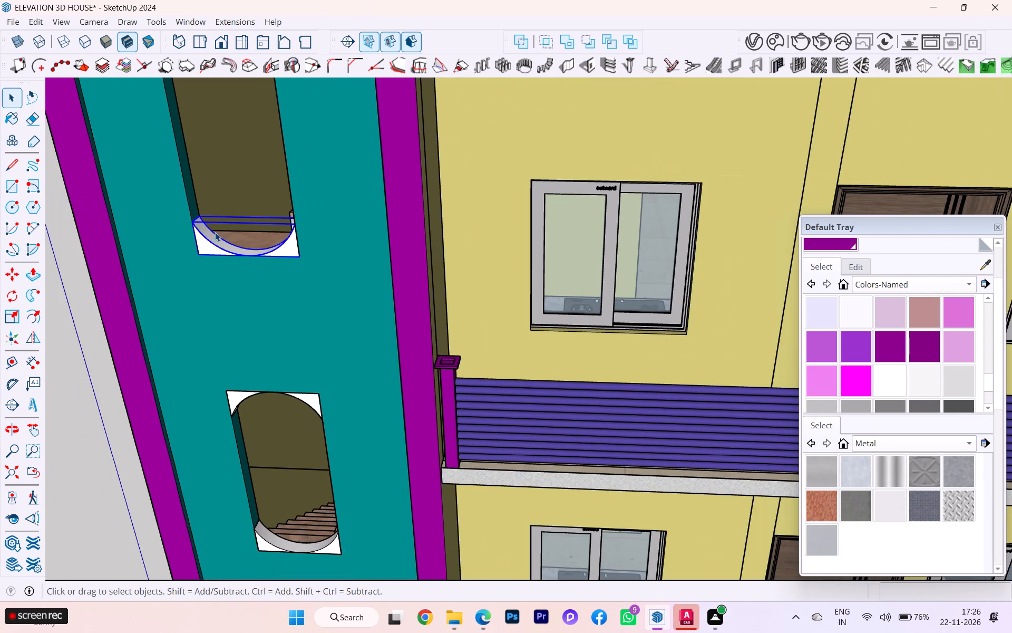
pyautogui.scroll(-7, 222, 231)
pyautogui.scroll(1, 239, 237)
pyautogui.scroll(-4, 239, 237)
pyautogui.scroll(1, 257, 254)
pyautogui.scroll(-4, 257, 254)
pyautogui.scroll(3, 257, 254)
pyautogui.scroll(-1, 257, 254)
pyautogui.moveTo(262, 248); pyautogui.dragTo(311, 227, button='middle')
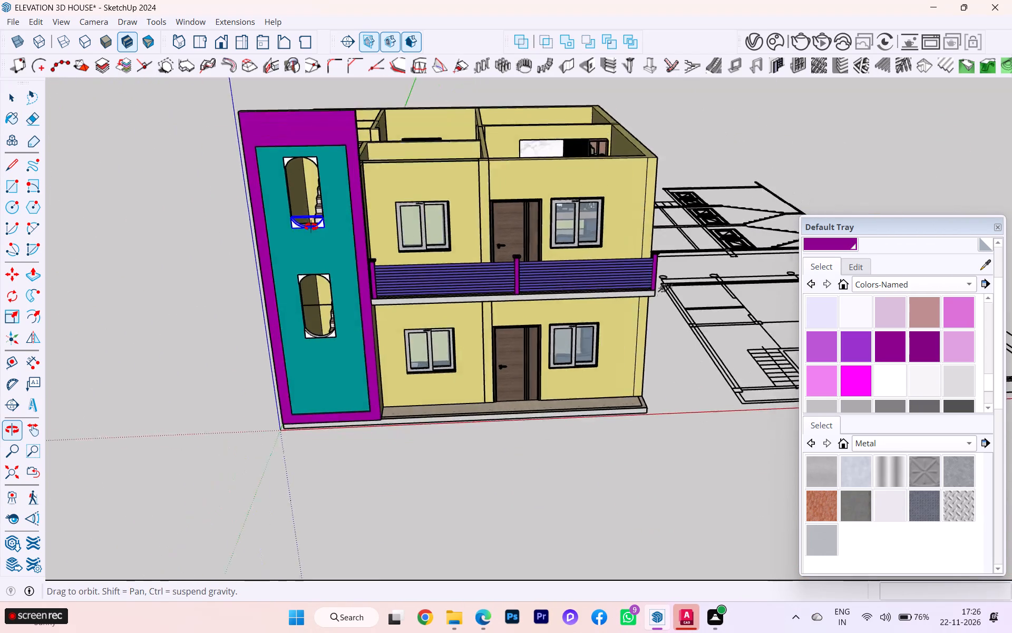
pyautogui.moveTo(311, 227); pyautogui.dragTo(318, 189, button='middle')
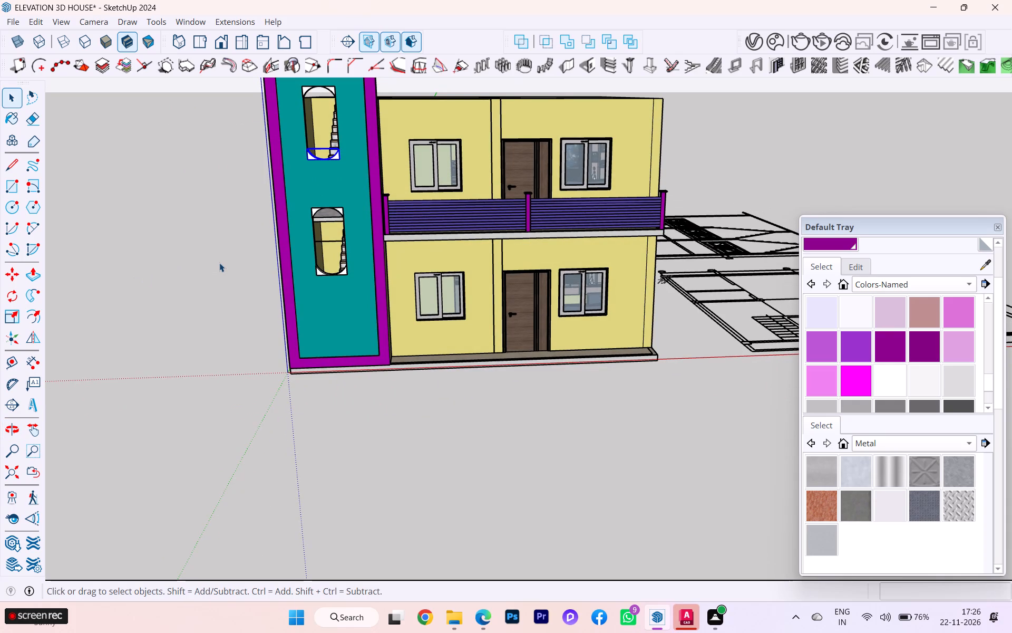